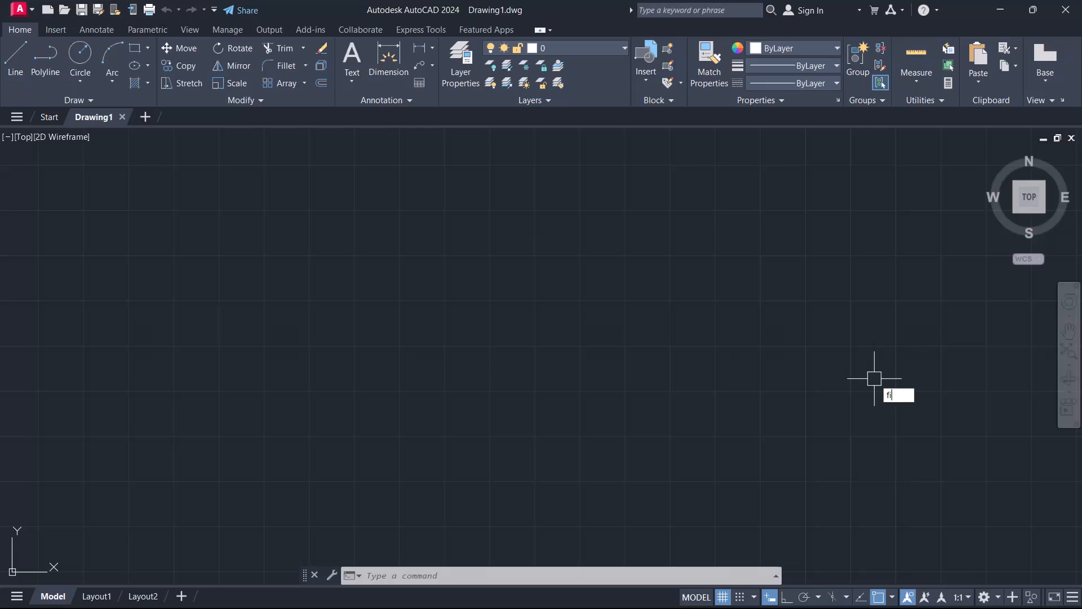
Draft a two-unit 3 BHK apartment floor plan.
Turn on command log file recording with LOGFILEON.
key("BackSpace")
key("BackSpace")
type("log")
key("Return")
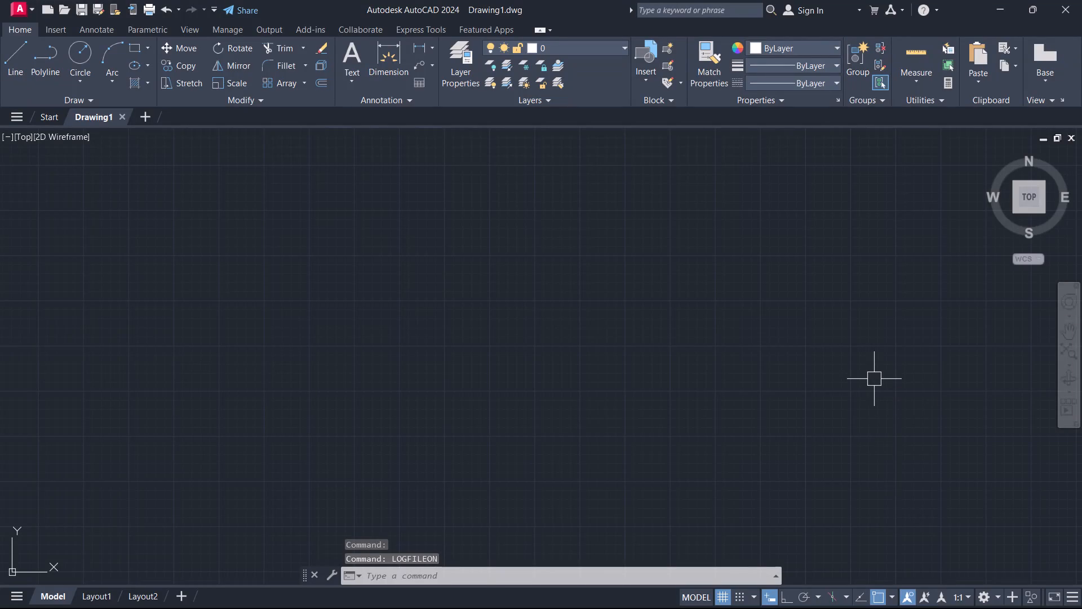
Set the drawing units to Engineering length with 0'-0.0" precision and an insertion scale of Inches.
type("un")
key("Return")
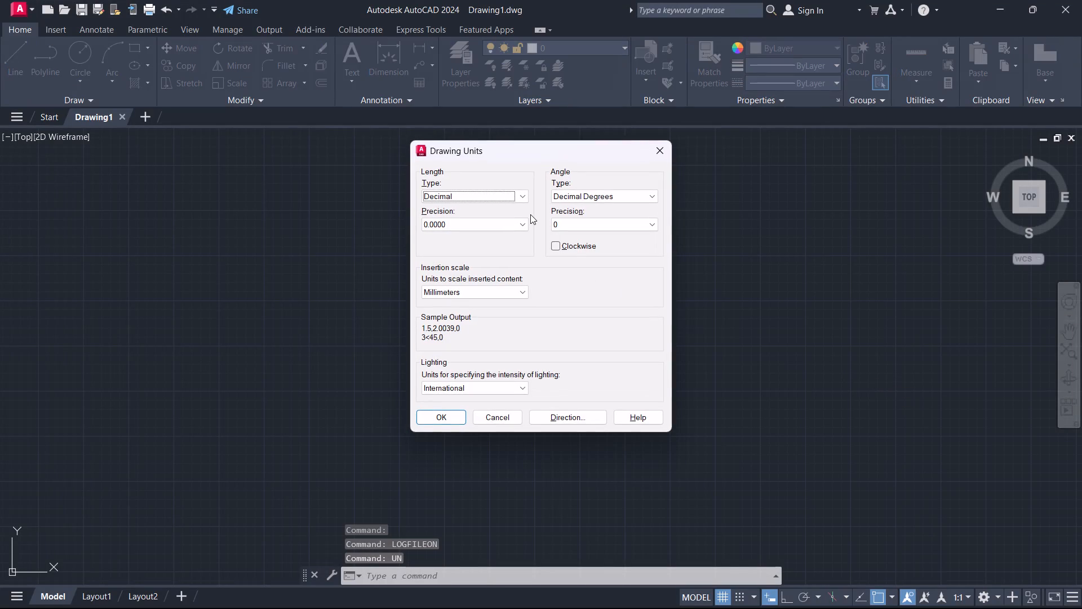
key("Down")
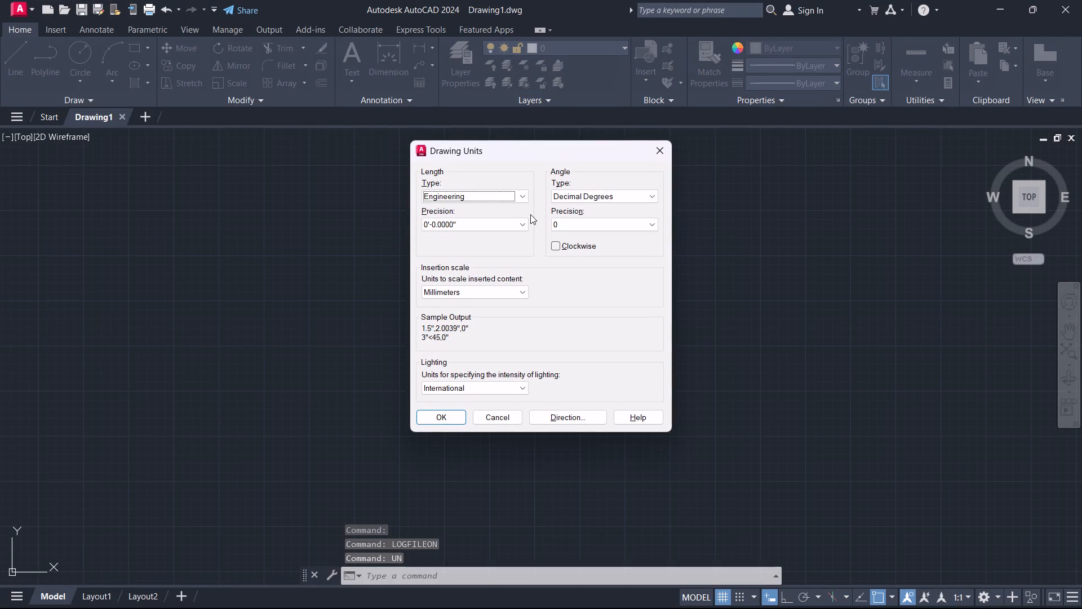
key("Tab")
key("Down")
key("Up")
key("Up")
key("Up")
key("Up")
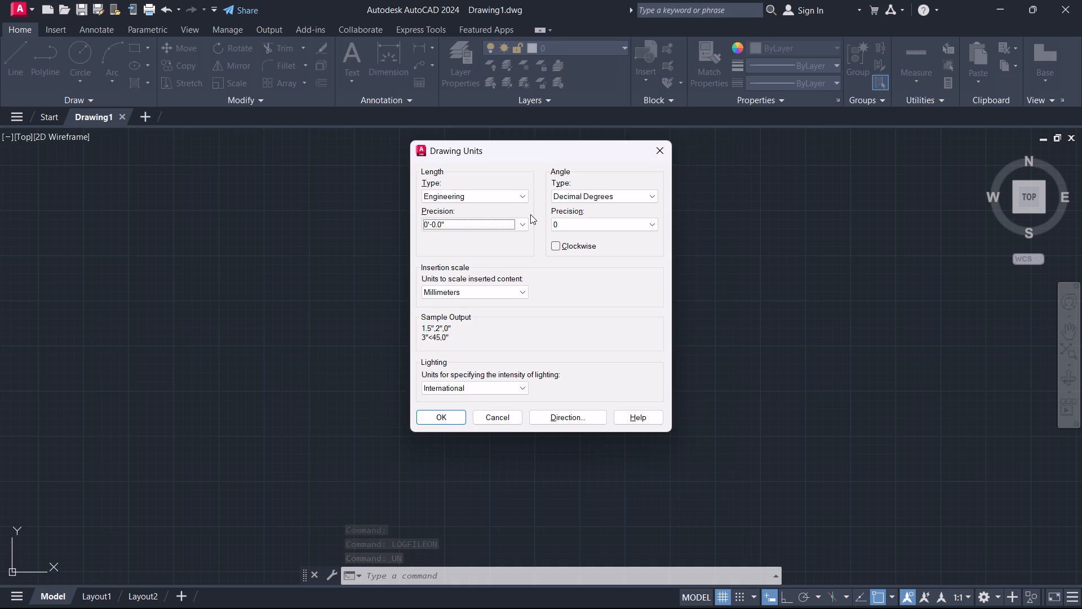
key("Tab")
key("Tab")
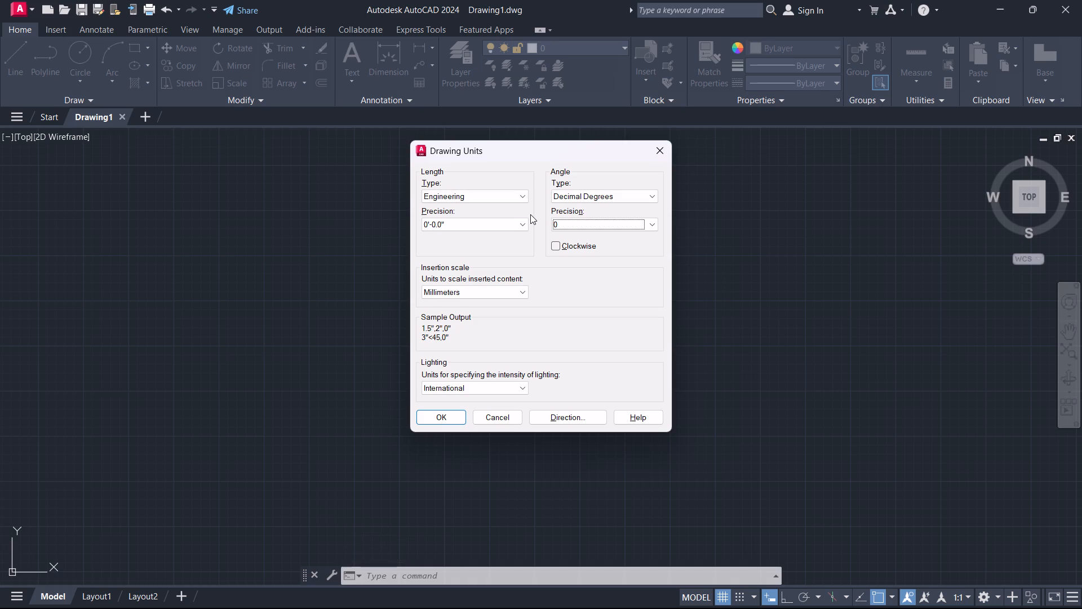
key("Tab")
key("Tab")
key("Up")
key("Up")
key("Up")
key("Up")
key("Return")
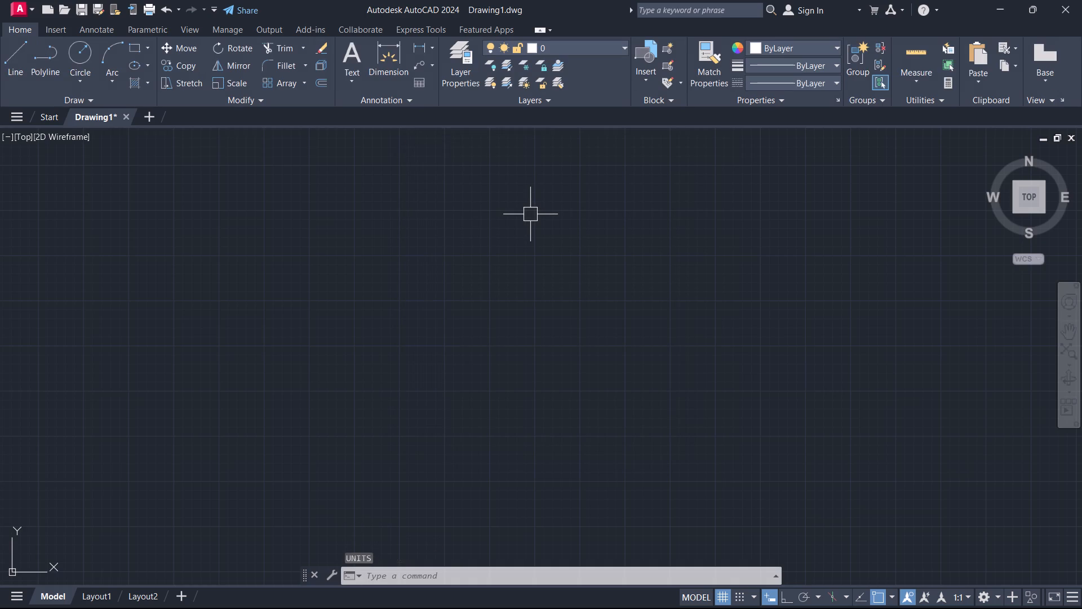
Modify the ISO-25 dimension style's text to horizontal alignment and a text height of 8".
key("d")
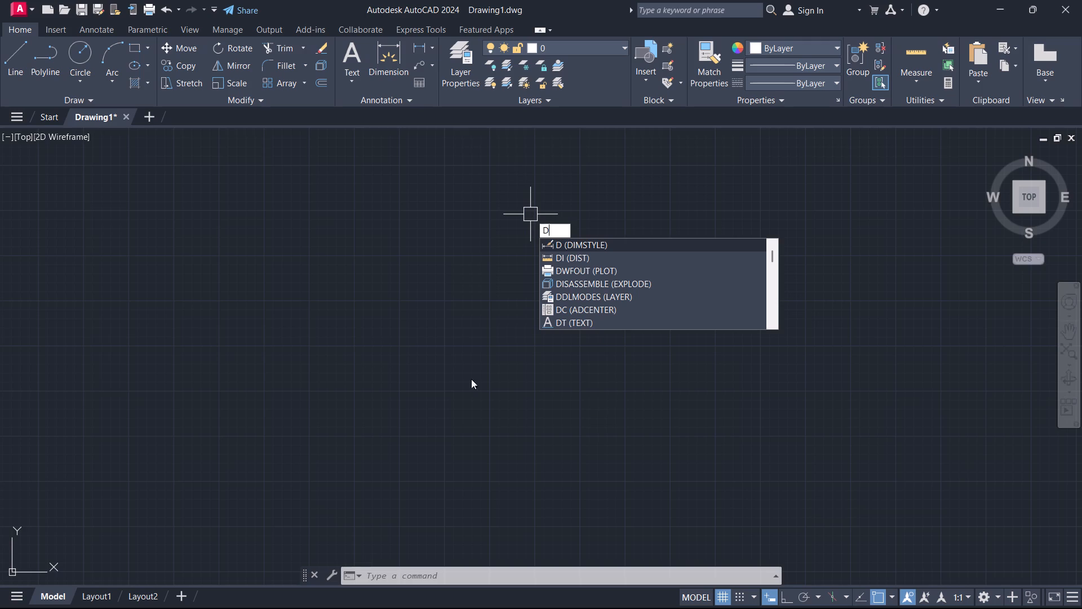
key("space")
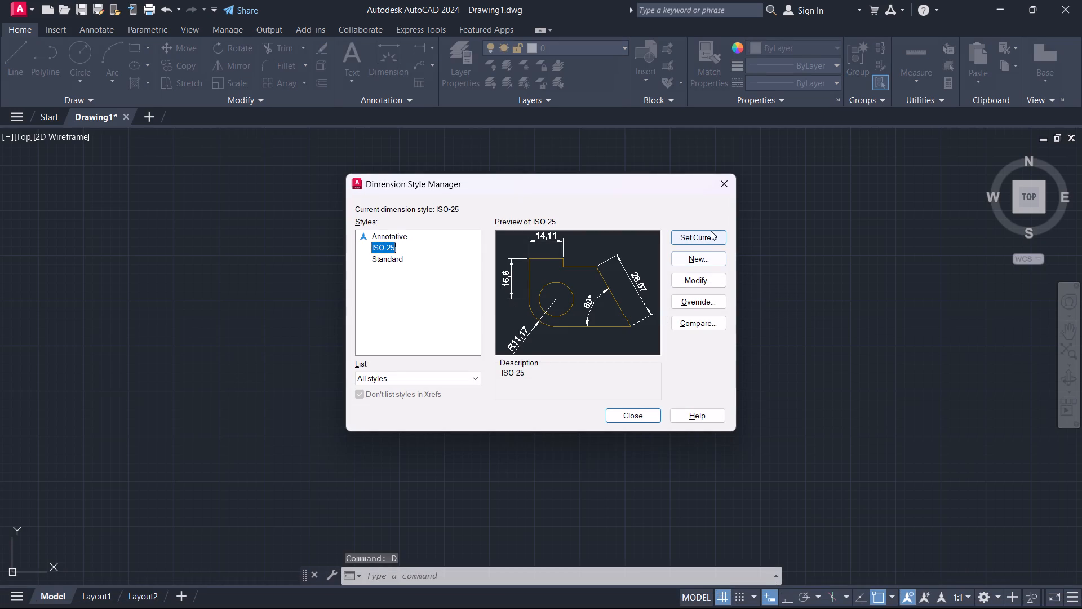
left_click(688, 284)
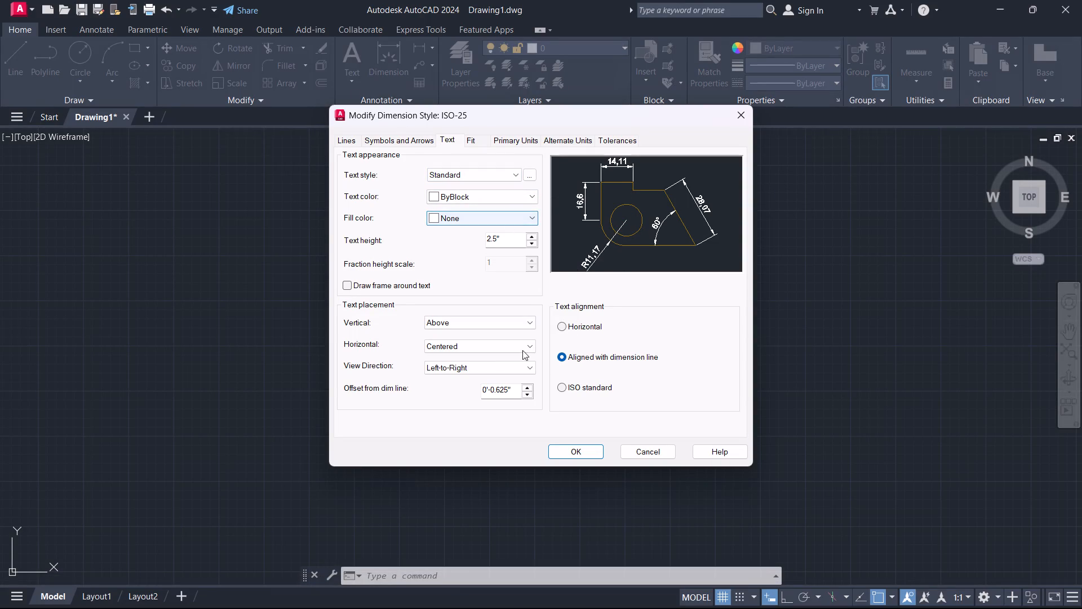
left_click(580, 323)
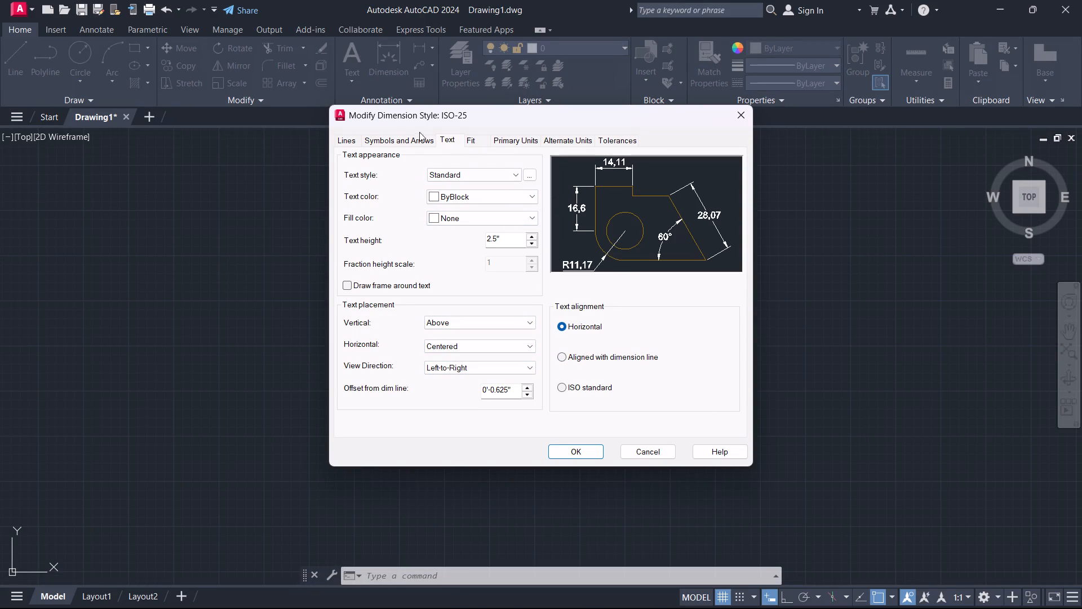
left_click_drag(501, 238, 434, 227)
scroll(554, 357, "up", 1)
scroll(500, 228, "up", 3)
scroll(503, 235, "down", 3)
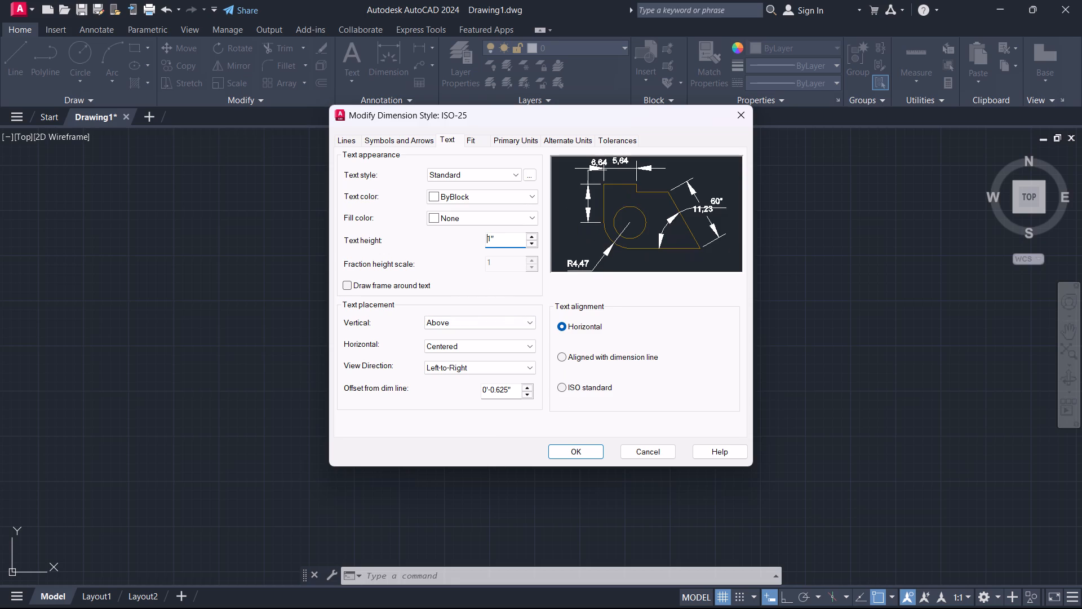
scroll(503, 235, "up", 5)
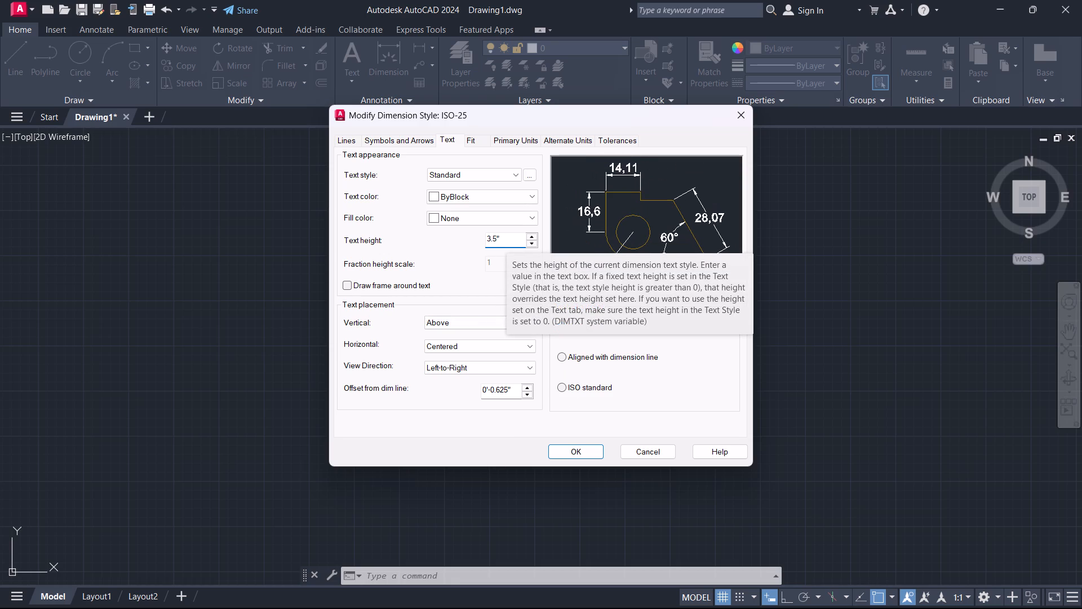
scroll(503, 235, "up", 5)
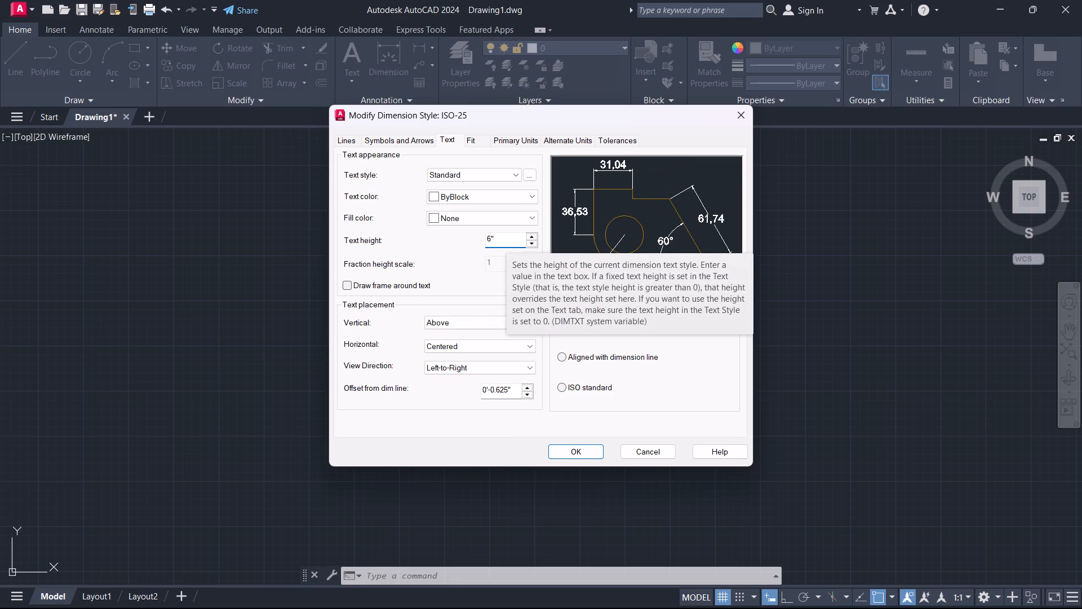
scroll(503, 235, "up", 3)
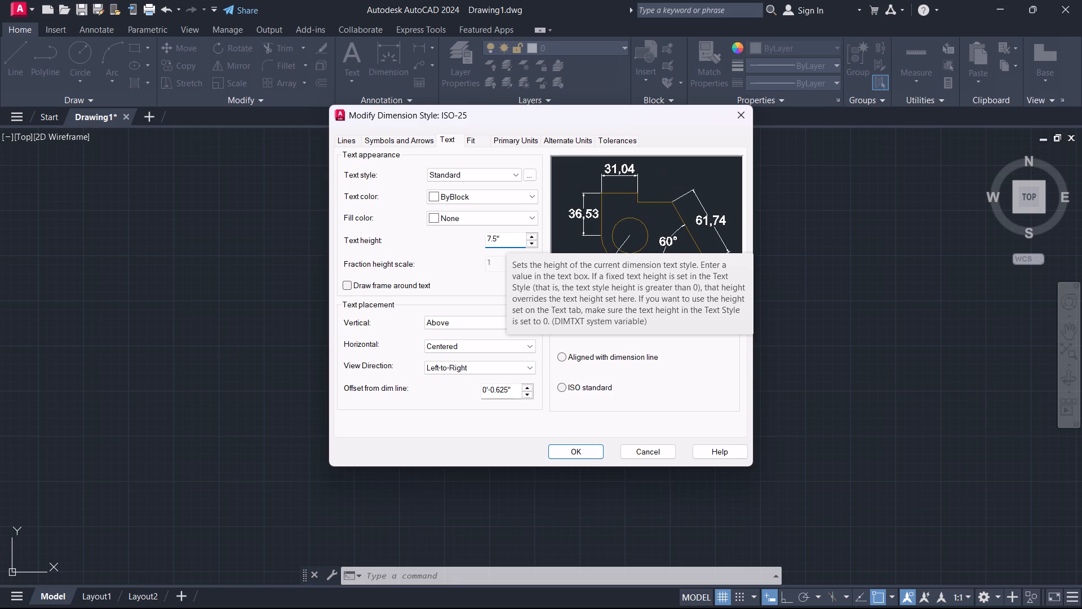
scroll(503, 235, "up", 2)
scroll(511, 246, "down", 1)
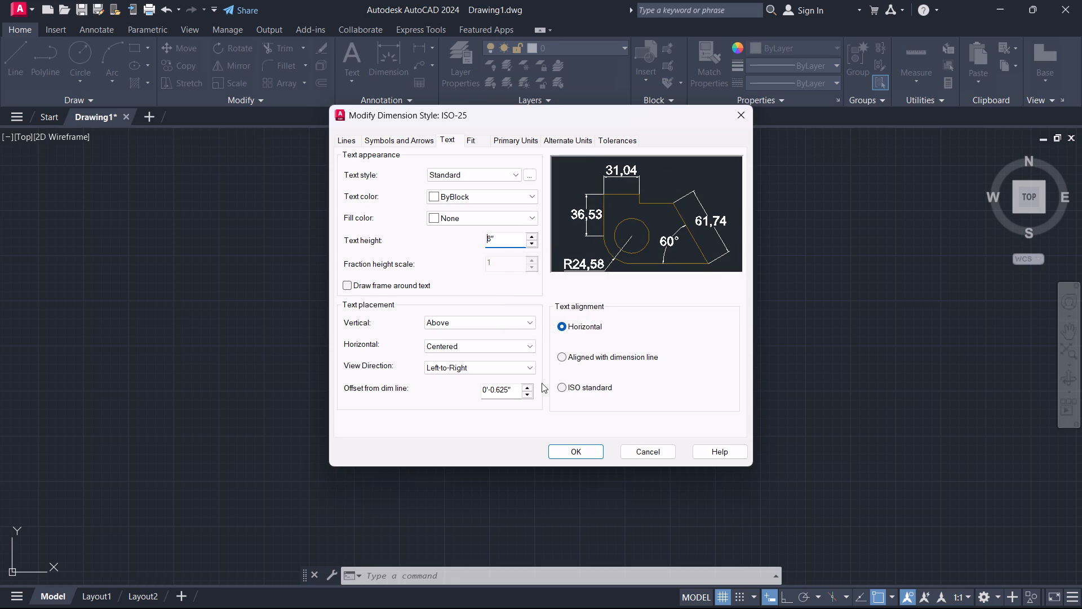
Set ISO-25's primary units to Engineering with 0'-0.0" precision and make the style current.
left_click(495, 144)
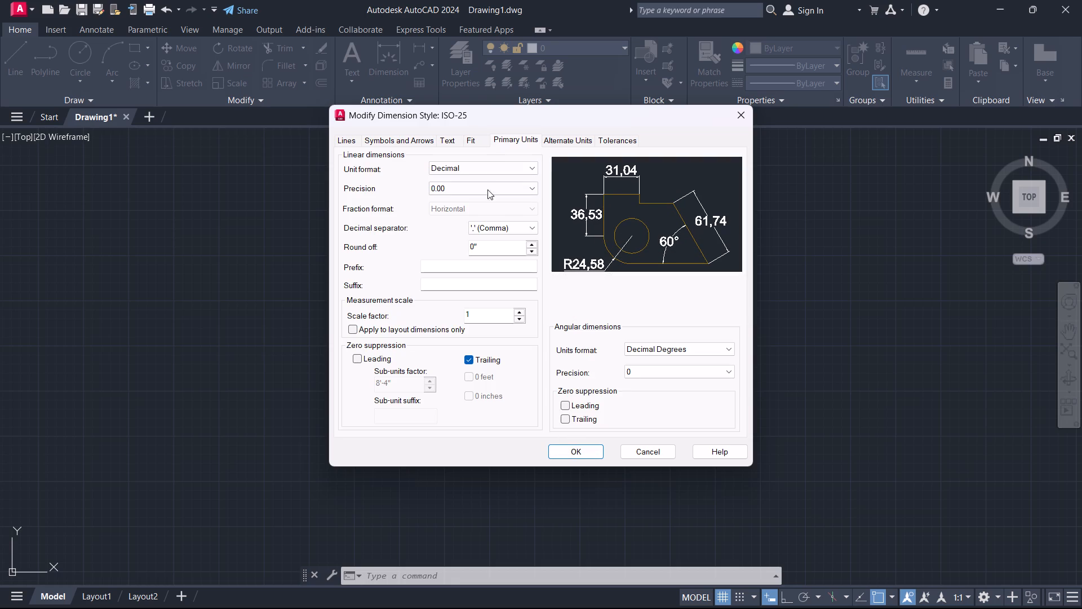
left_click(486, 171)
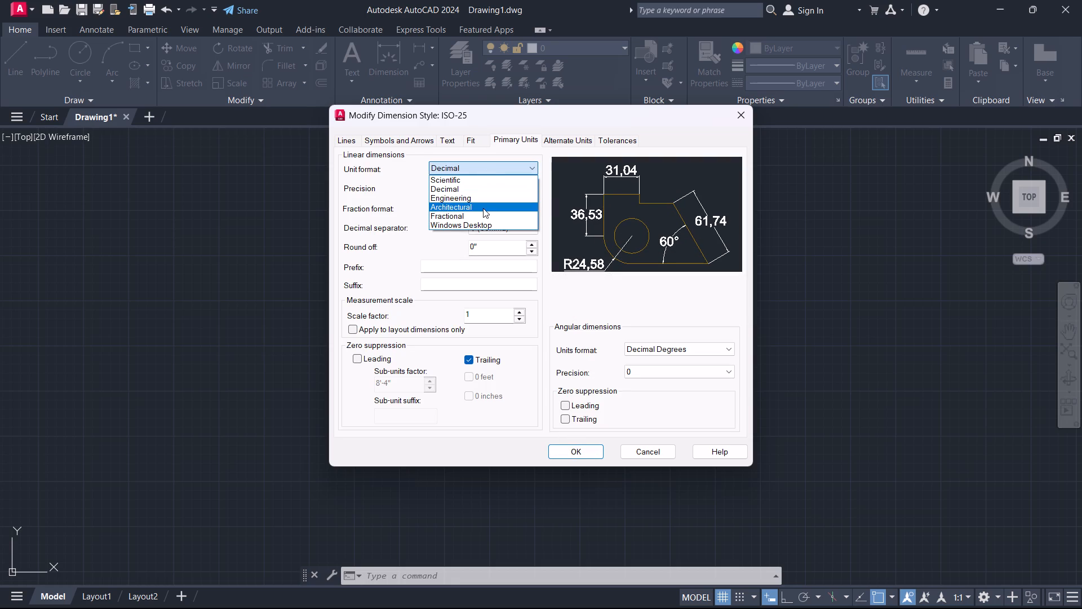
left_click(487, 200)
left_click(508, 195)
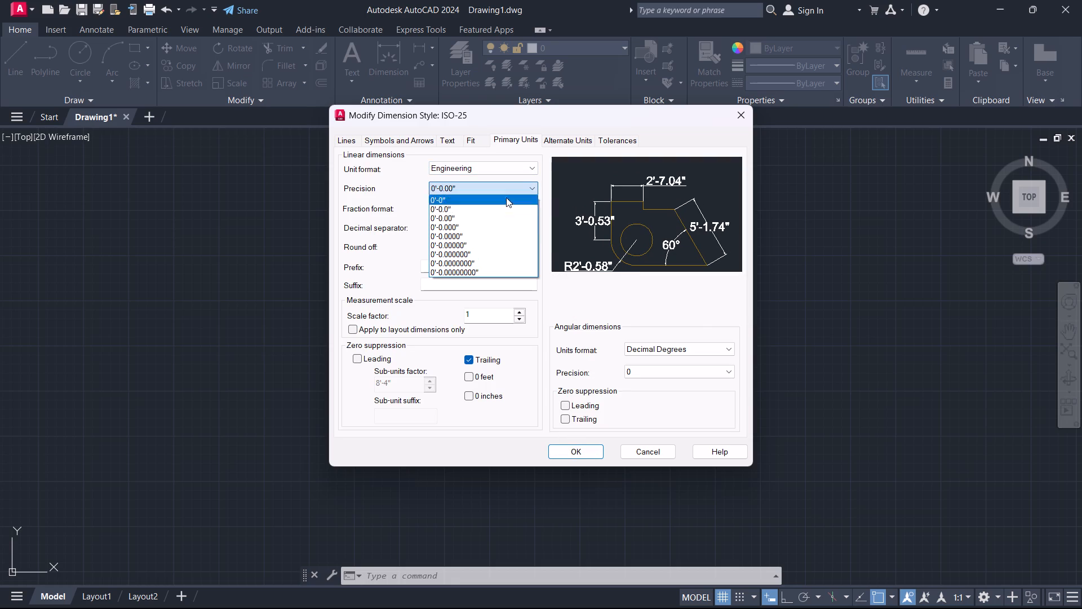
left_click(501, 208)
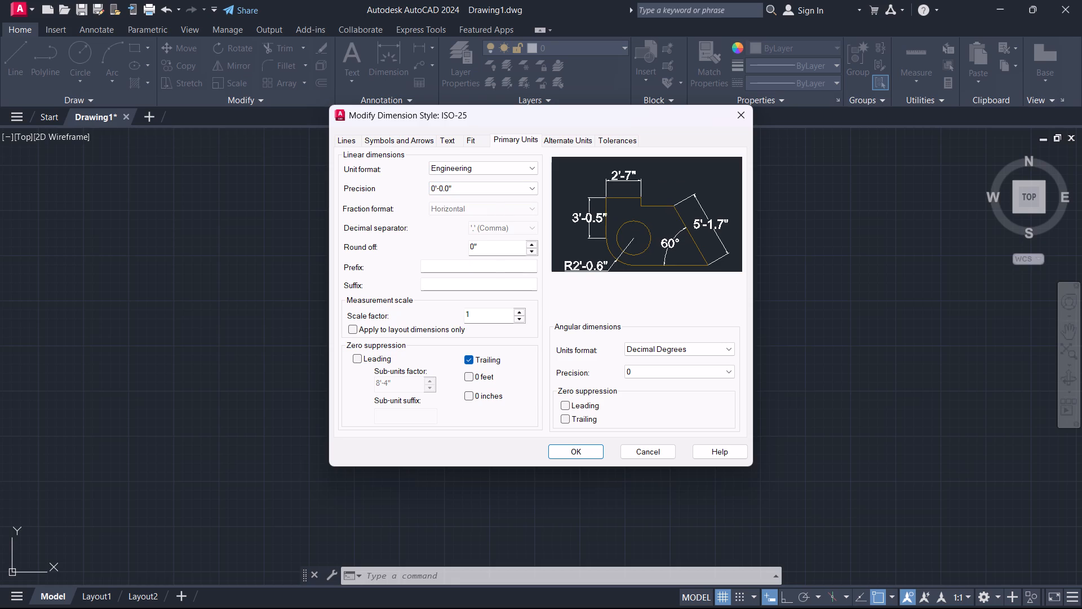
left_click(584, 449)
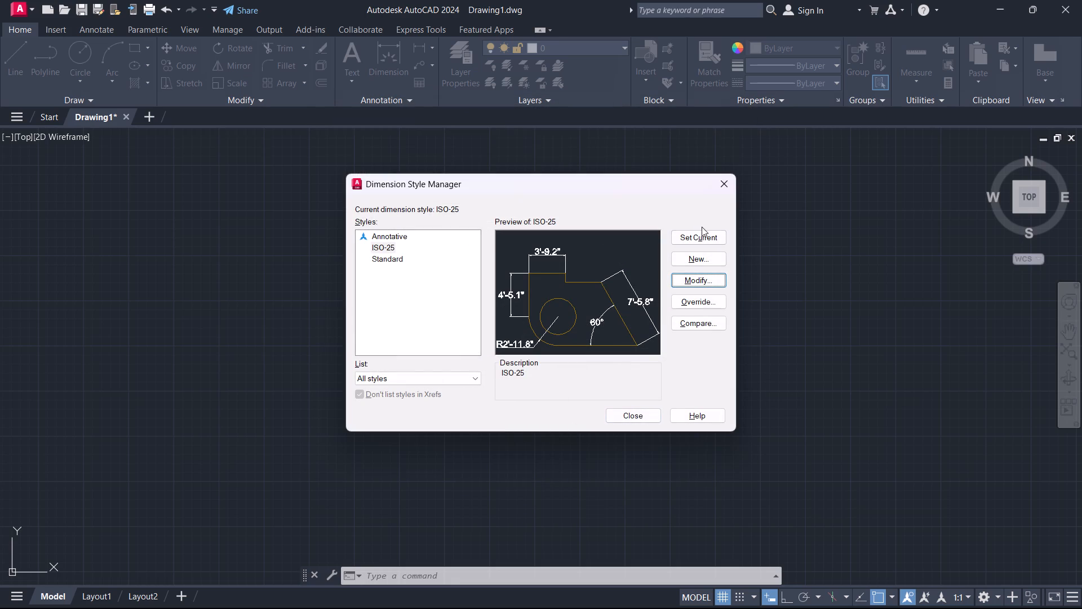
left_click(701, 240)
left_click(633, 413)
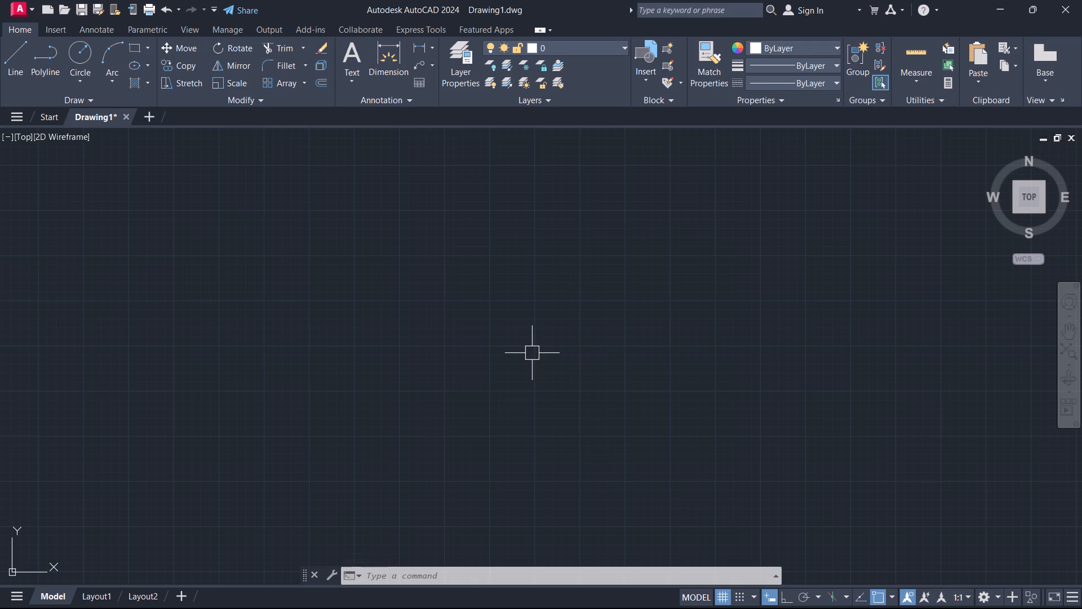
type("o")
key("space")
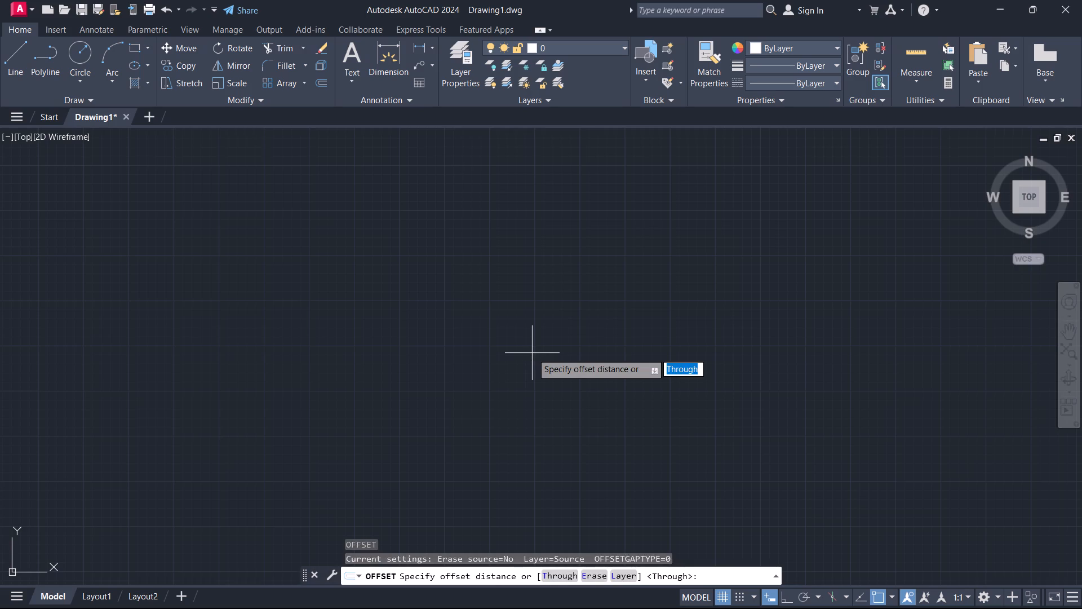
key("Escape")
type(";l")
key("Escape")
Draw a 7' vertical line downward in the upper middle of the drawing, with Ortho on and object snap off.
type("l")
key("space")
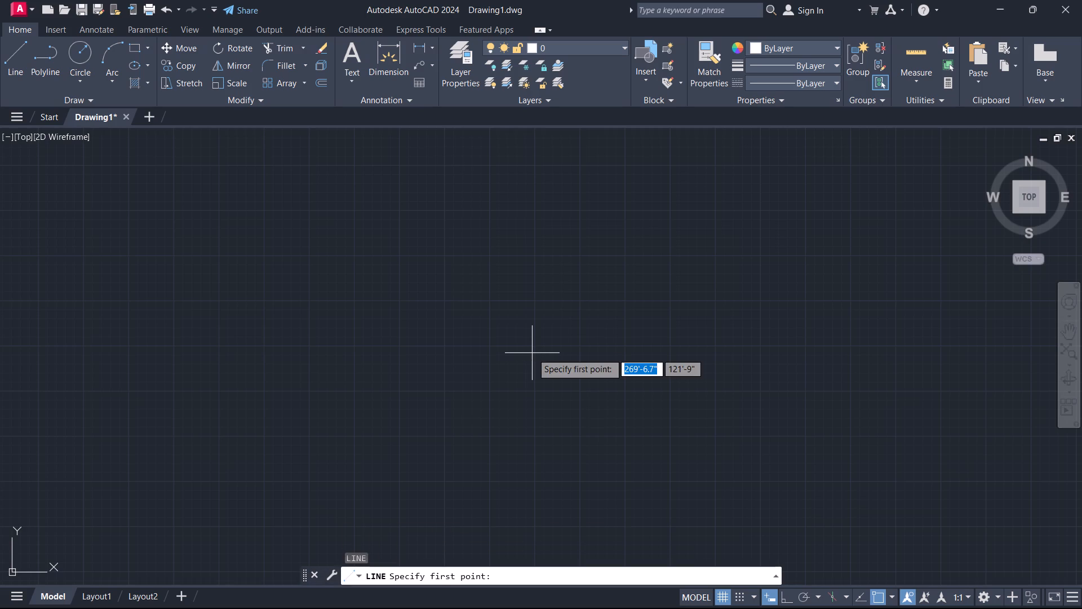
left_click(538, 220)
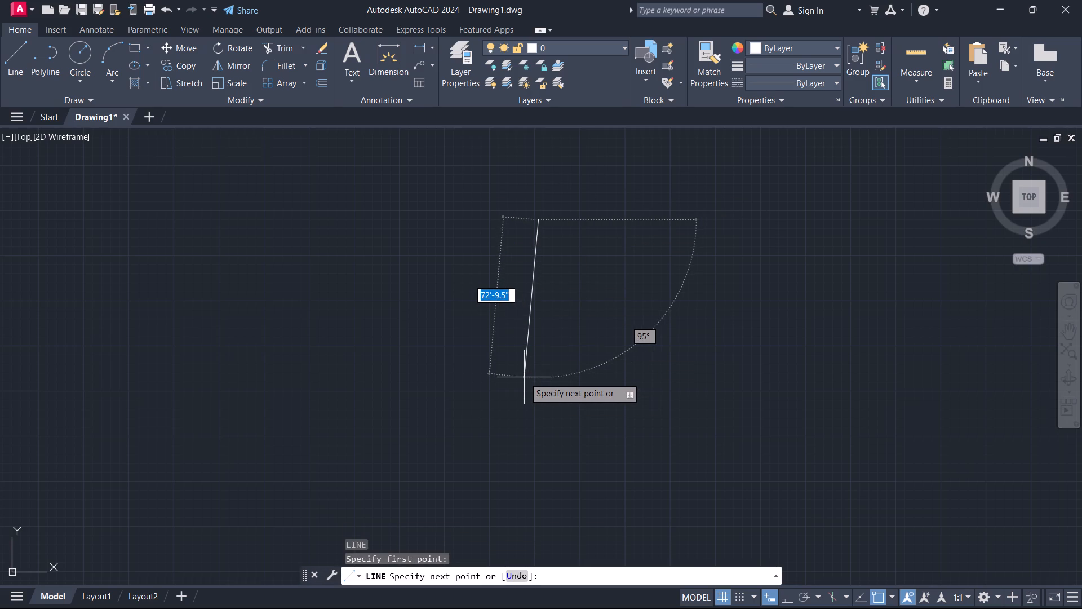
key("F8")
key("F3")
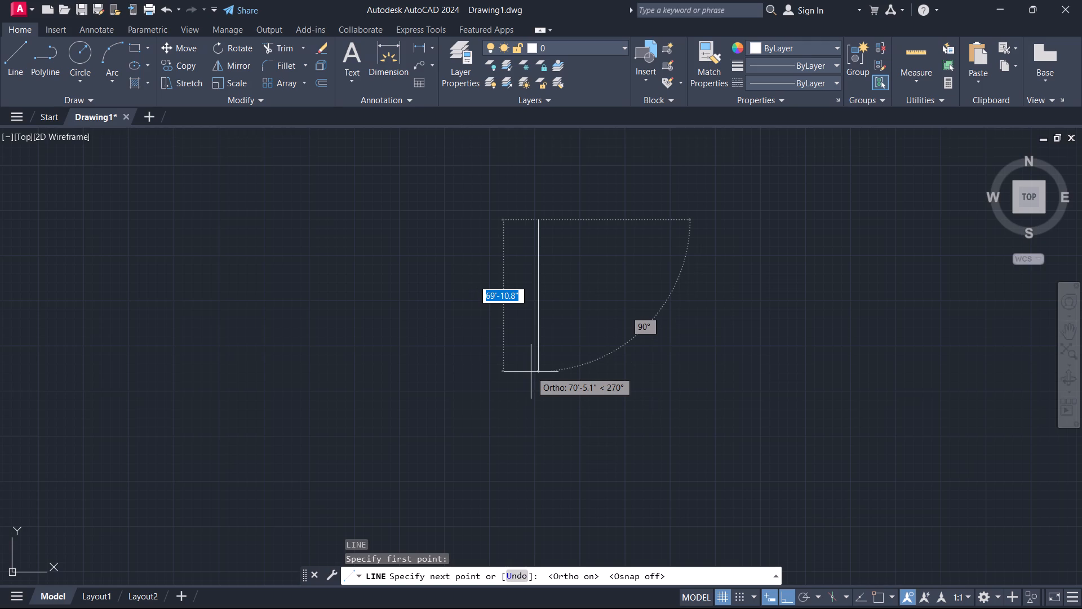
type("7'")
key("Return")
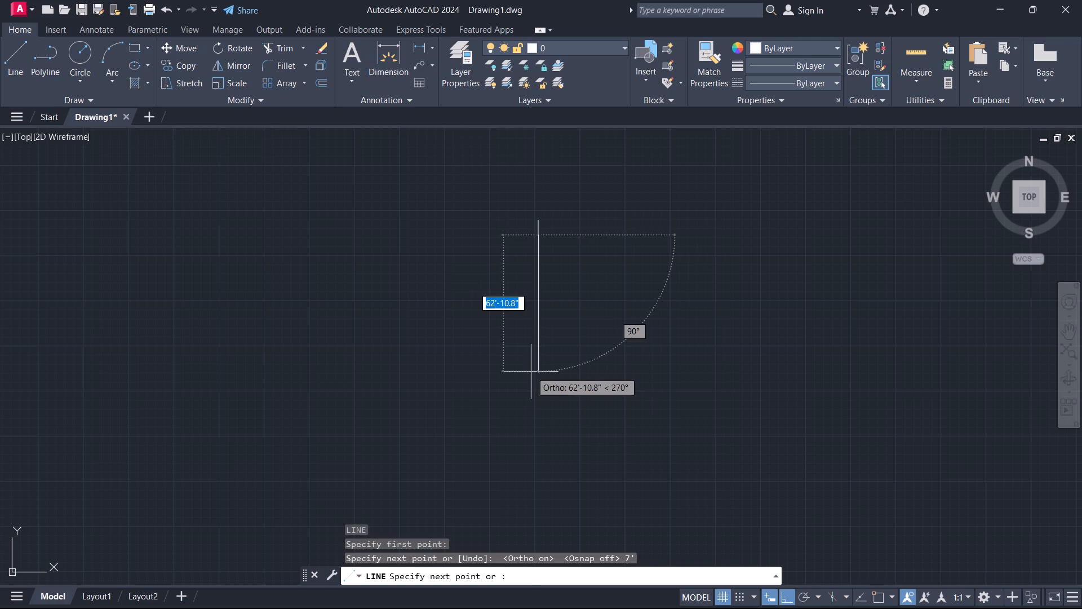
key("Escape")
Offset the vertical line 3' to its left.
scroll(539, 245, "up", 3)
middle_click_drag(546, 243, 556, 273)
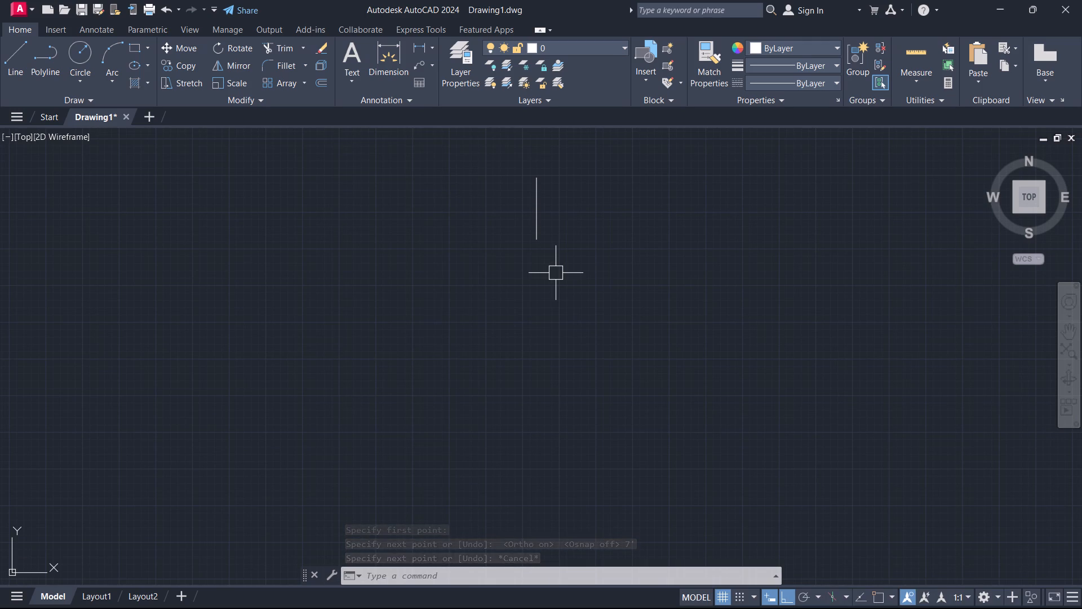
type("o")
key("space")
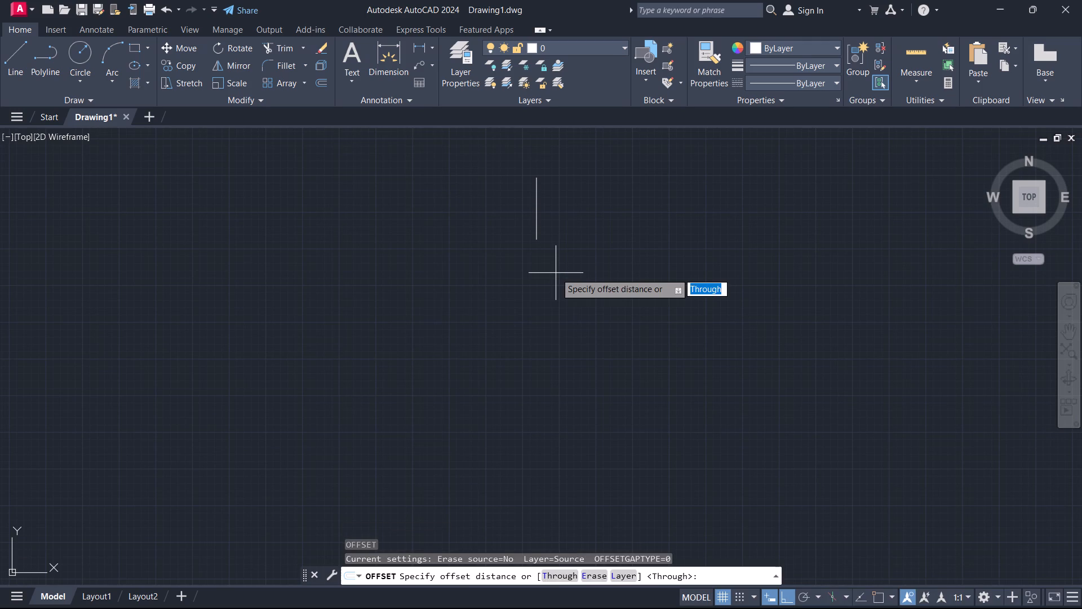
type("3'")
key("Return")
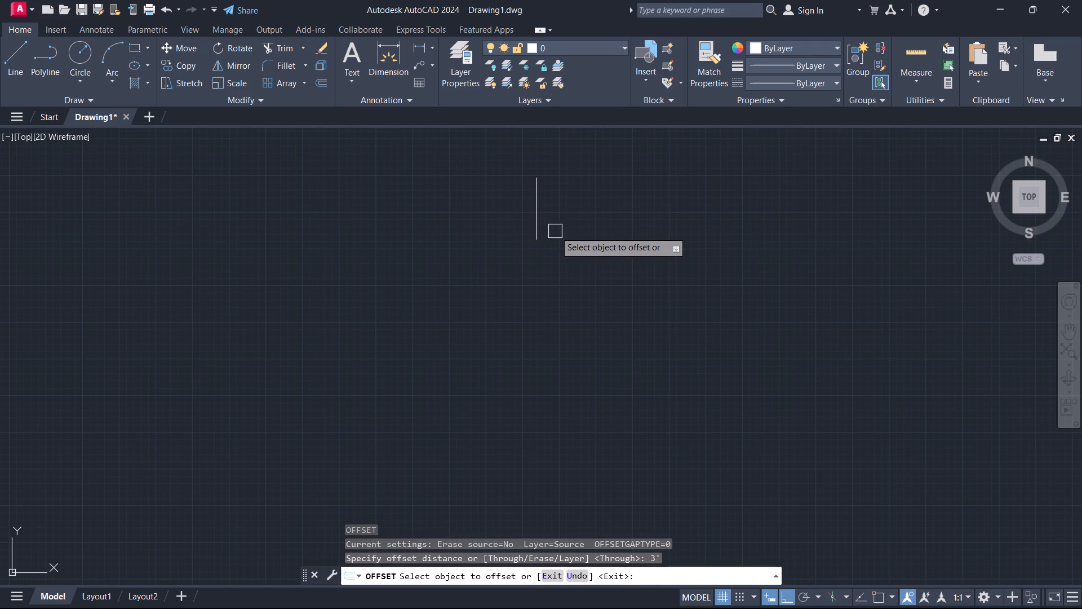
left_click(535, 213)
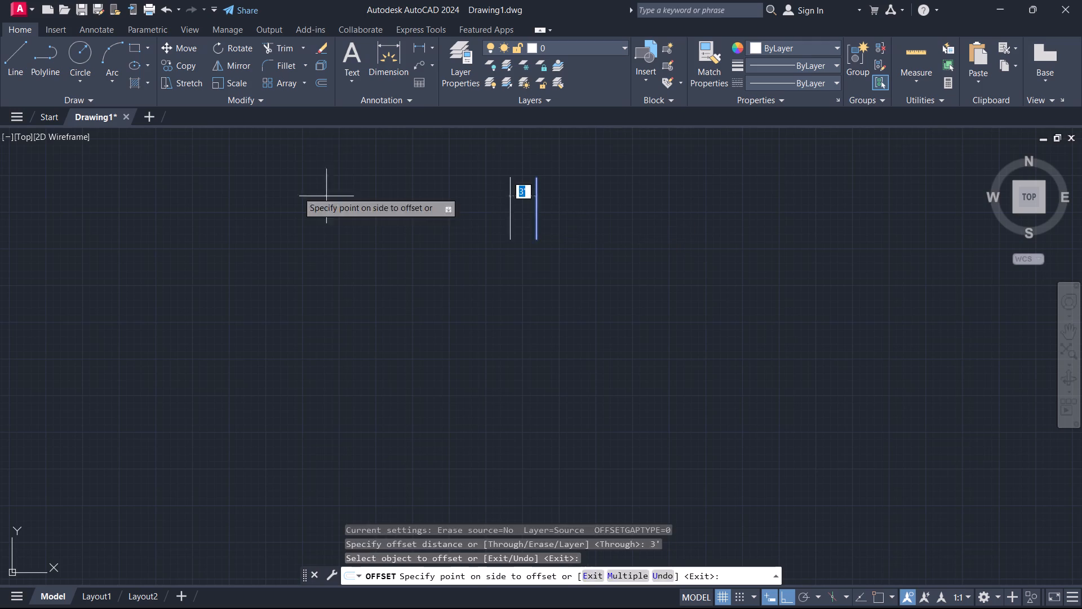
left_click(252, 184)
key("Escape")
Offset the original 7' vertical line 5" to its right.
type("o")
key("space")
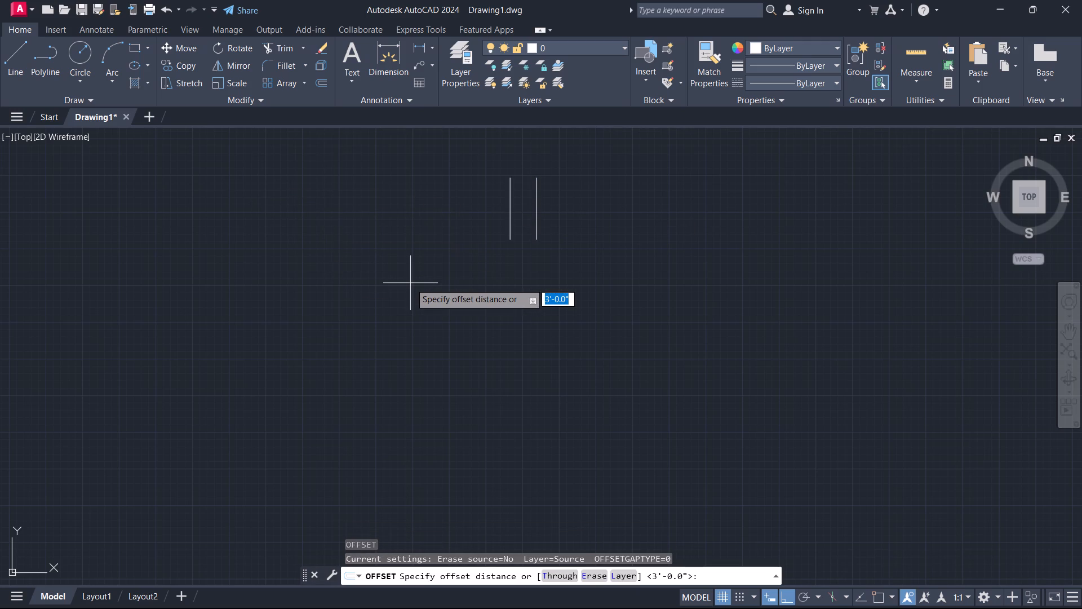
key("5")
key("Return")
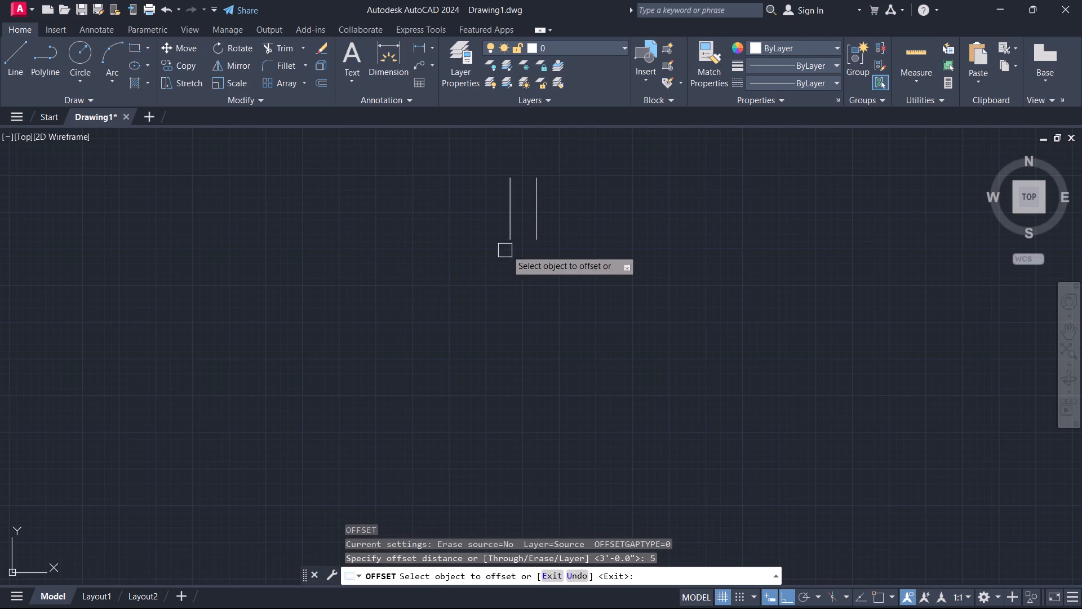
left_click(538, 227)
left_click(564, 230)
key("Escape")
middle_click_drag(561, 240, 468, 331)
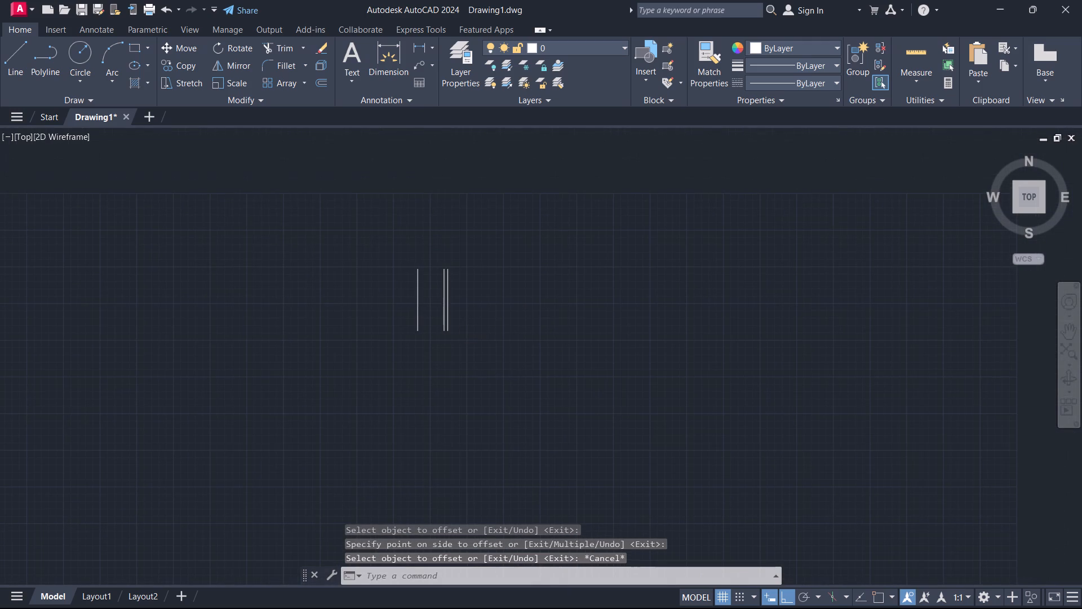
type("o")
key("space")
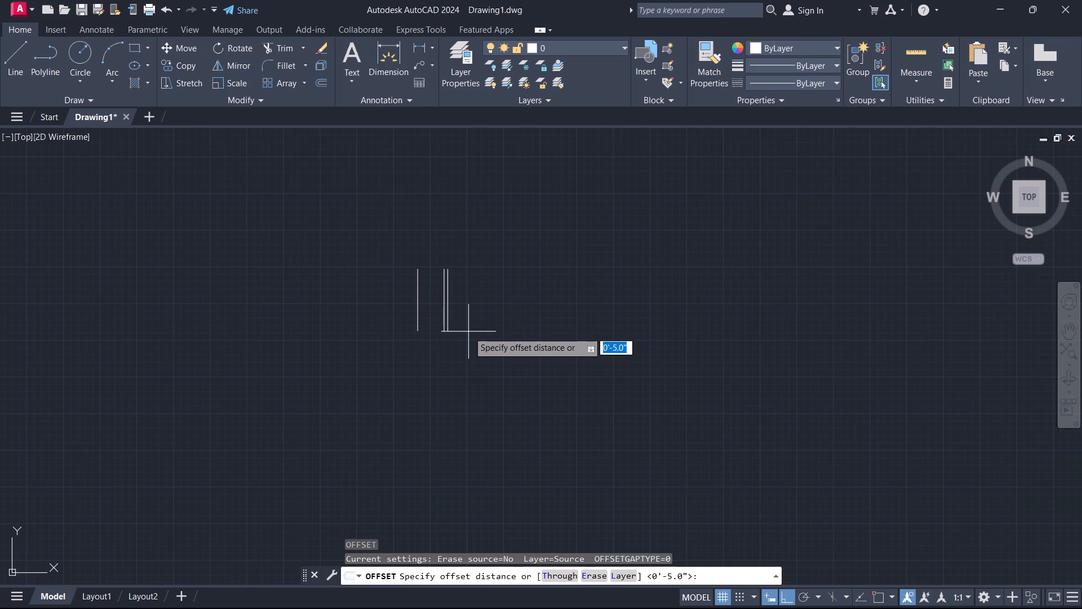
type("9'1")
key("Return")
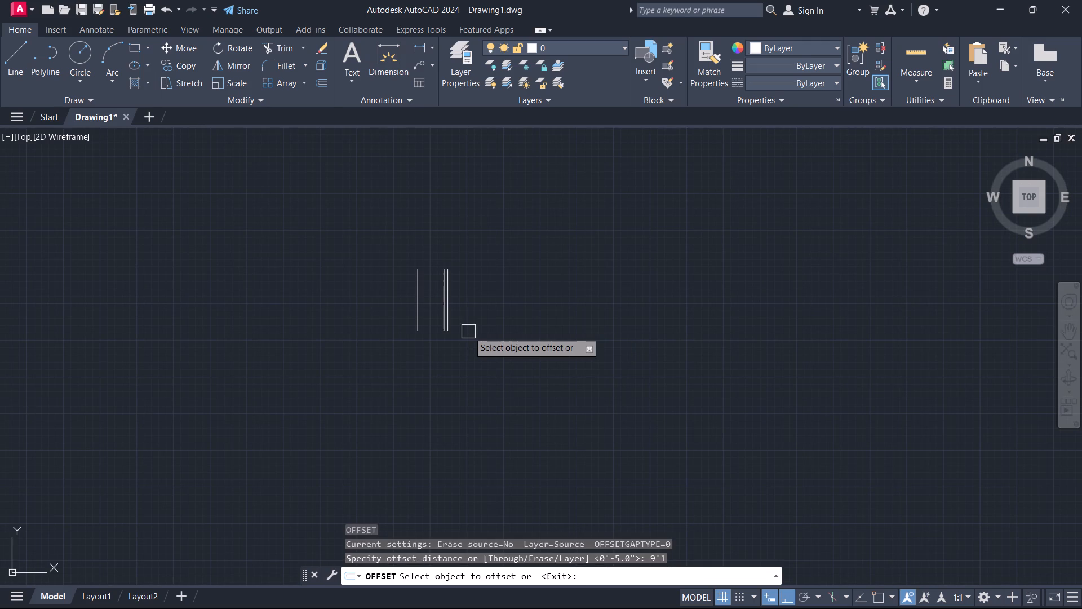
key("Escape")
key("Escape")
Offset the rightmost vertical line 9'1.5" to its right.
type("o")
key("space")
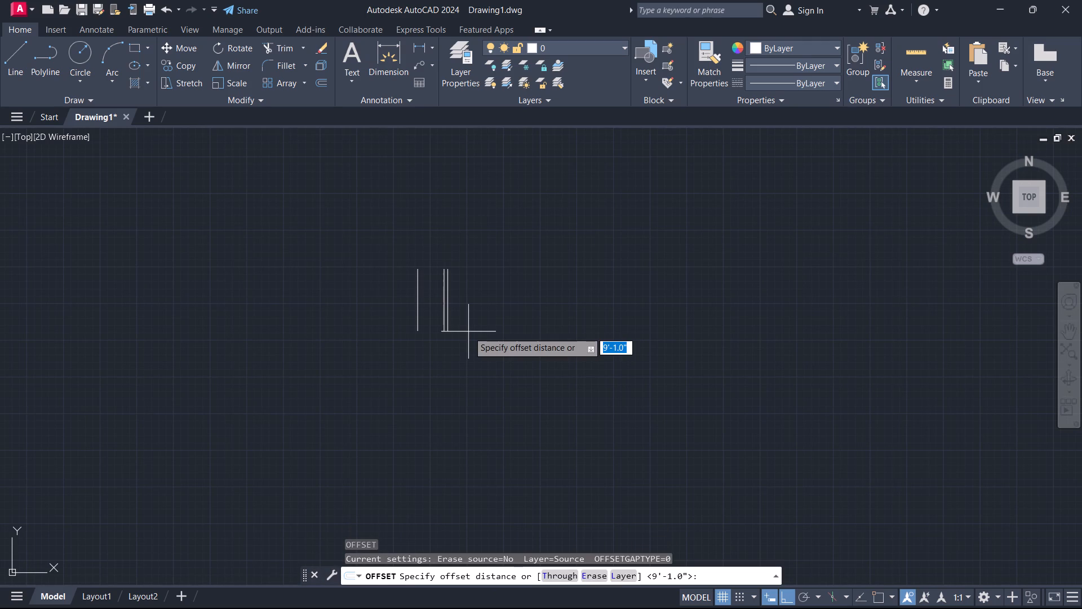
type("9'1.5")
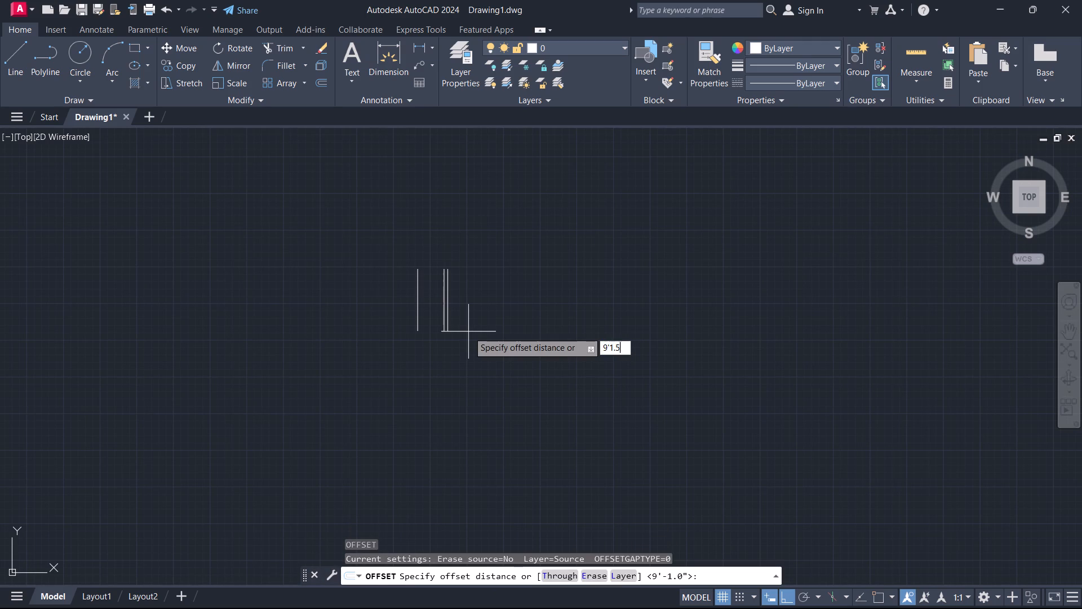
key("Return")
scroll(463, 328, "up", 3)
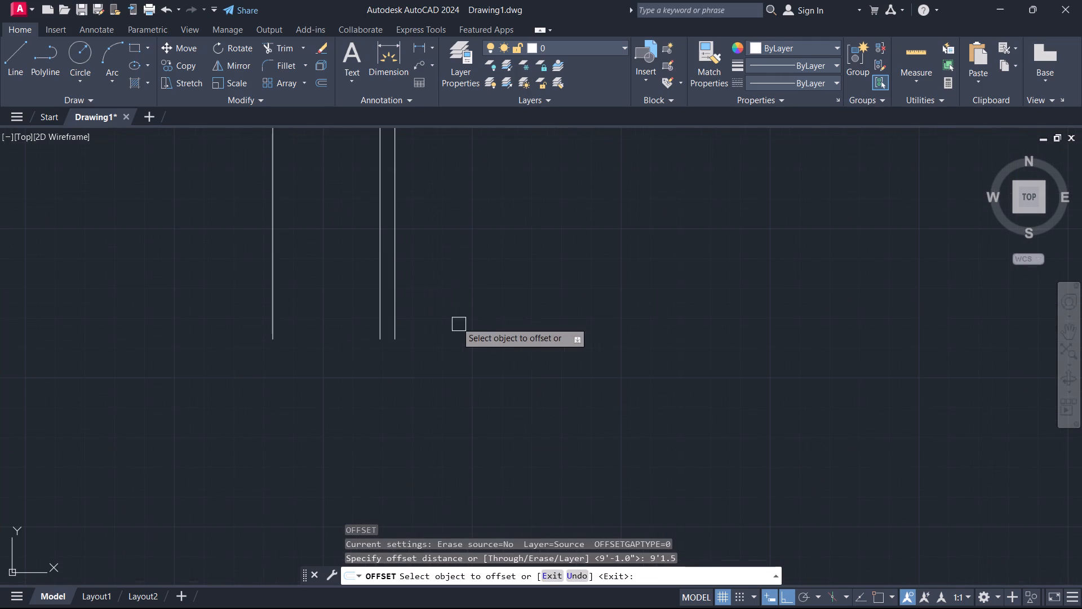
left_click_drag(395, 284, 403, 285)
left_click(447, 289)
key("Escape")
Turn on object snap and try to measure the distance across the wide bay from its left-hand vertical line.
type("di")
key("space")
left_click(393, 293)
key("Escape")
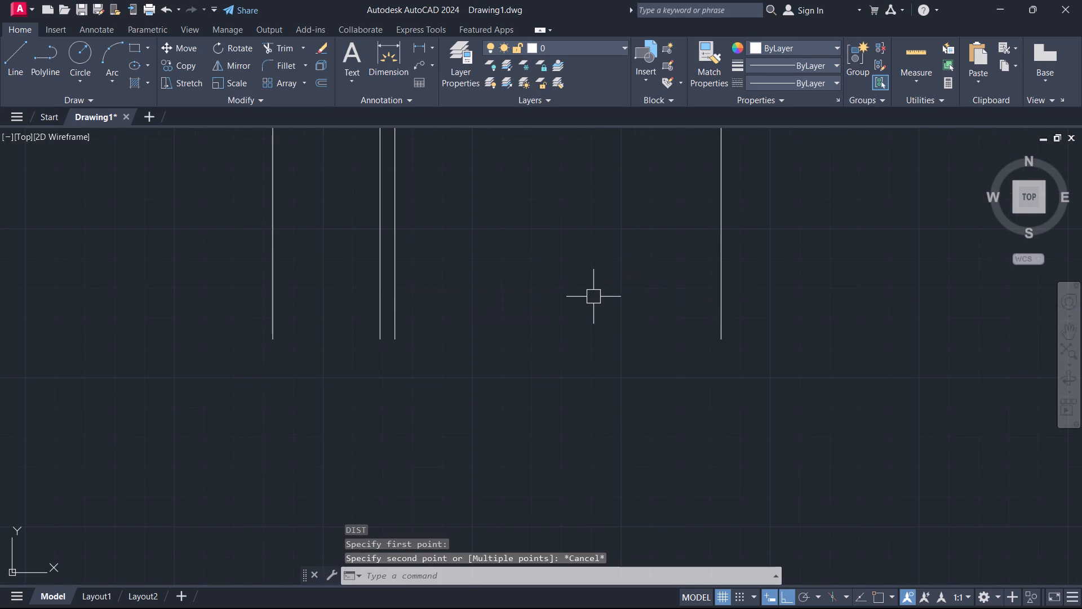
key("F3")
type("di")
key("space")
left_click(394, 311)
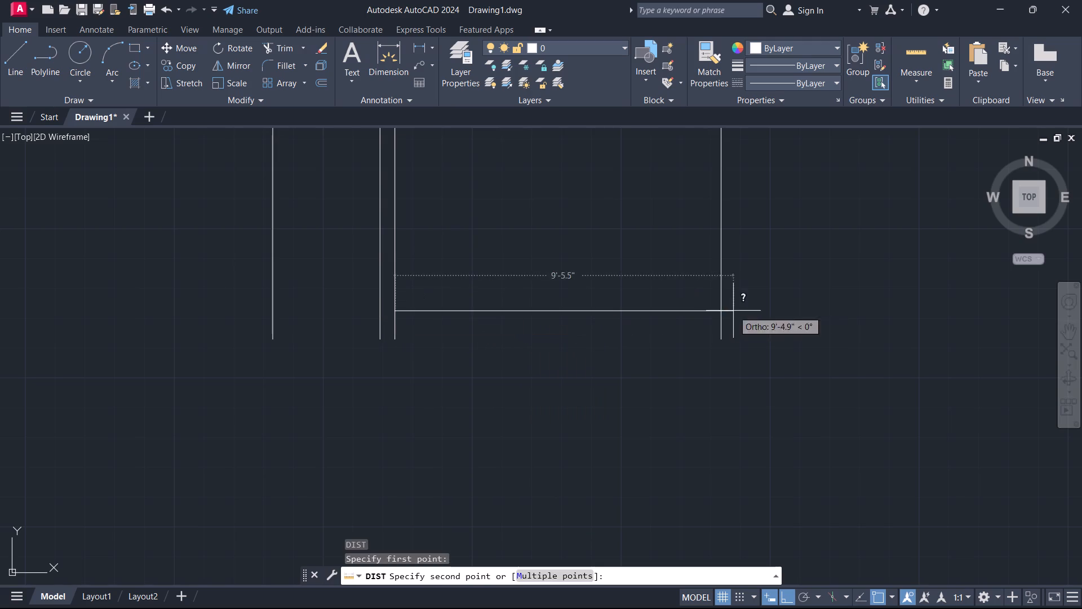
key("Escape")
Offset the far-right vertical line 5" to its right.
scroll(659, 319, "down", 3)
middle_click_drag(659, 320, 540, 386)
scroll(551, 383, "up", 1)
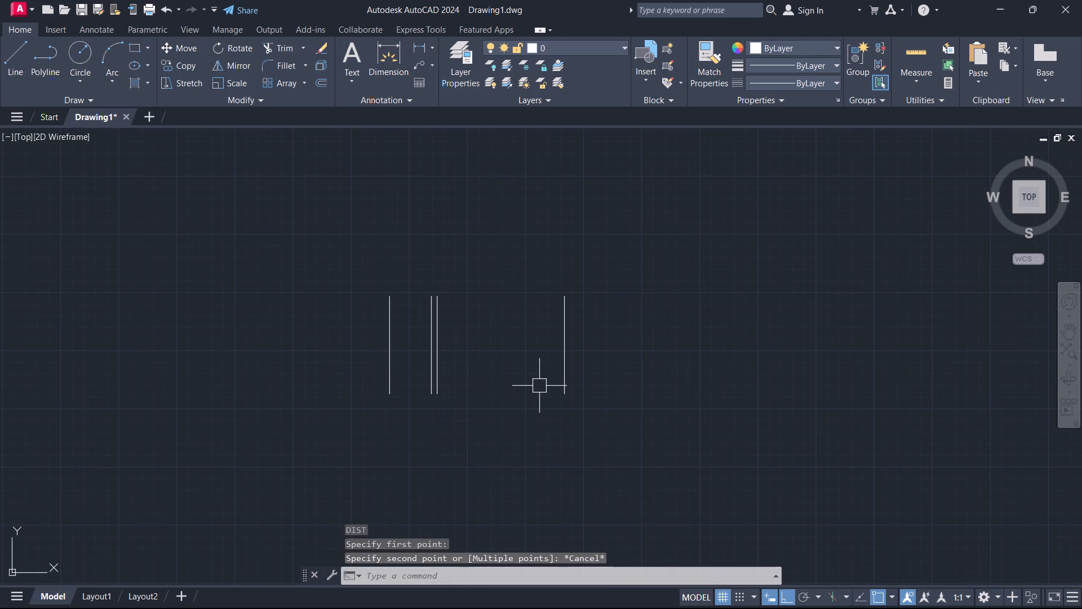
type("o")
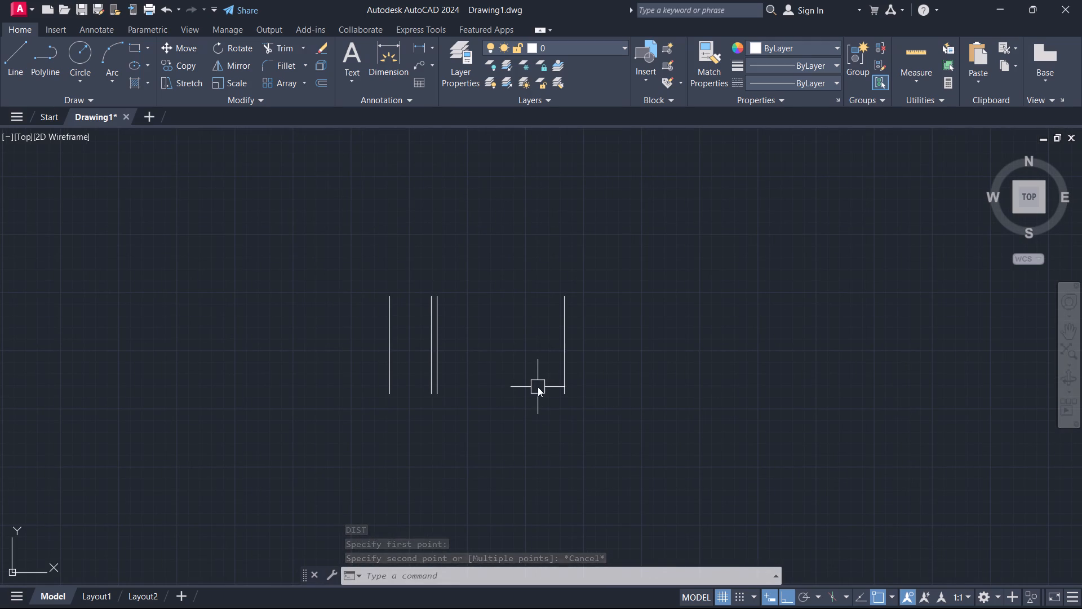
key("space")
key("5")
key("Return")
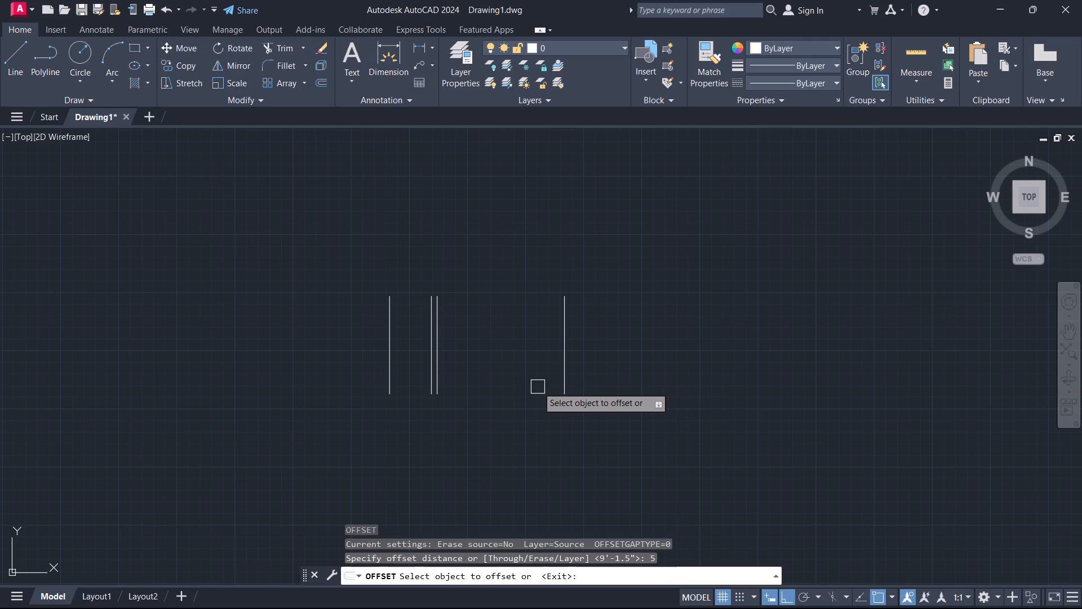
left_click(560, 370)
left_click(609, 361)
key("Escape")
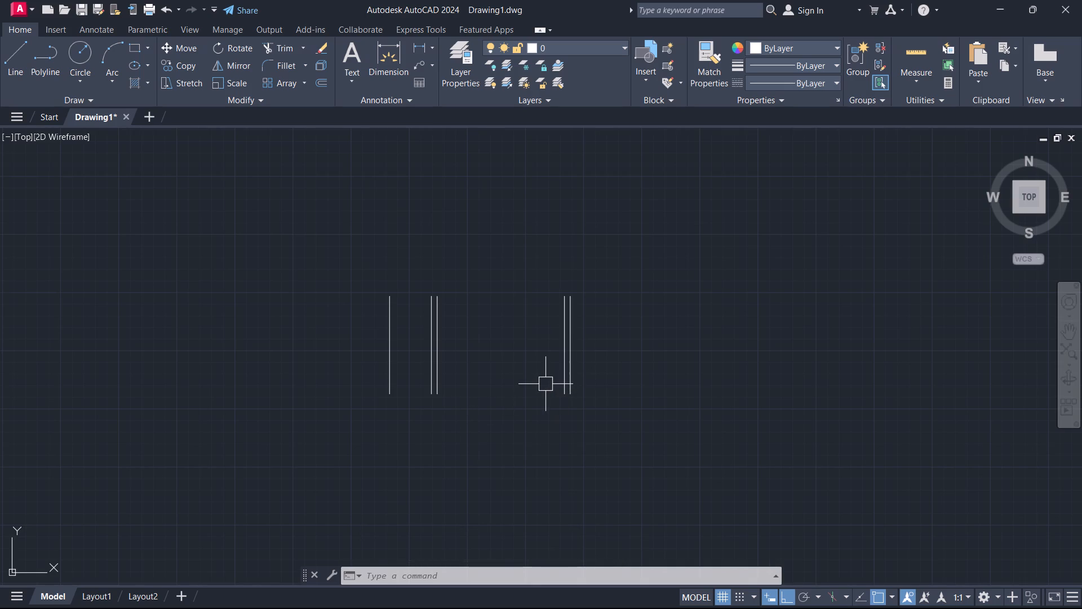
Draw a horizontal line joining the top endpoints of the two vertical lines that bound the wide bay.
type("l")
key("space")
scroll(464, 330, "up", 3)
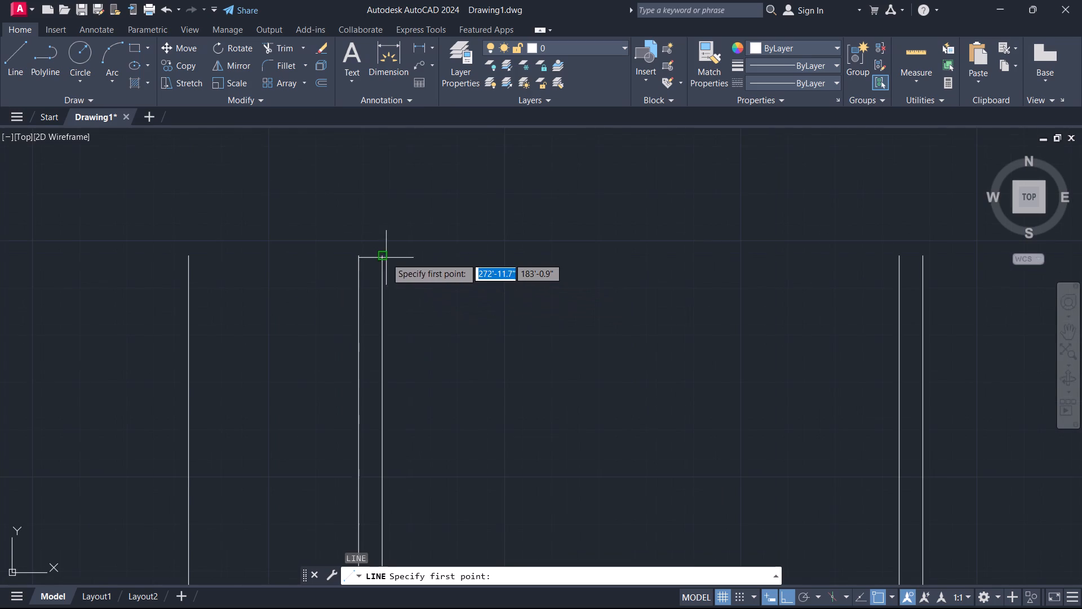
left_click(384, 257)
left_click(900, 253)
key("Escape")
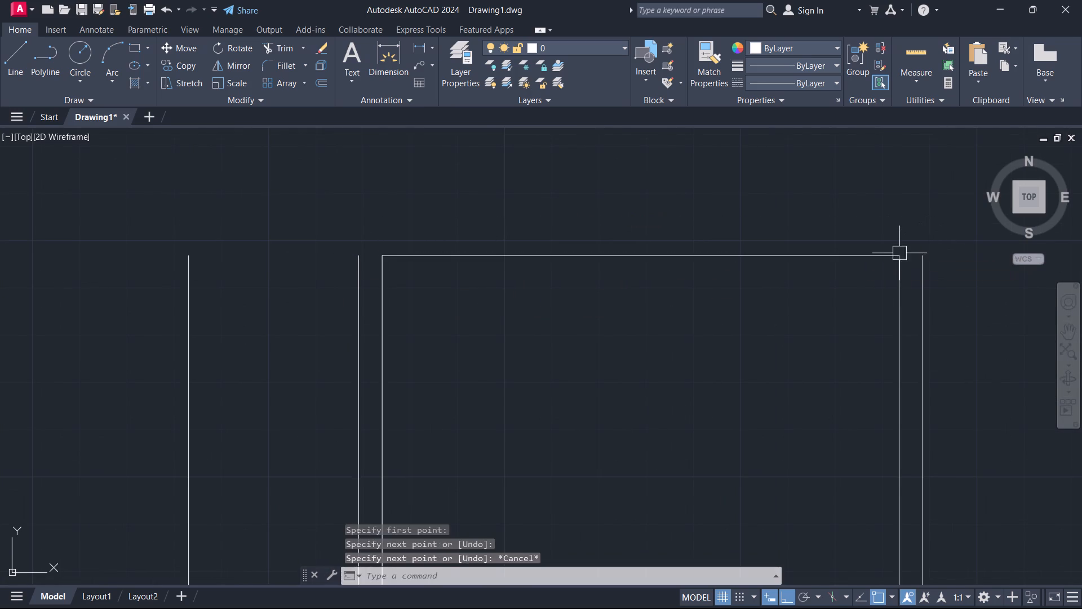
Offset the horizontal top line 9" upward.
scroll(642, 321, "down", 1)
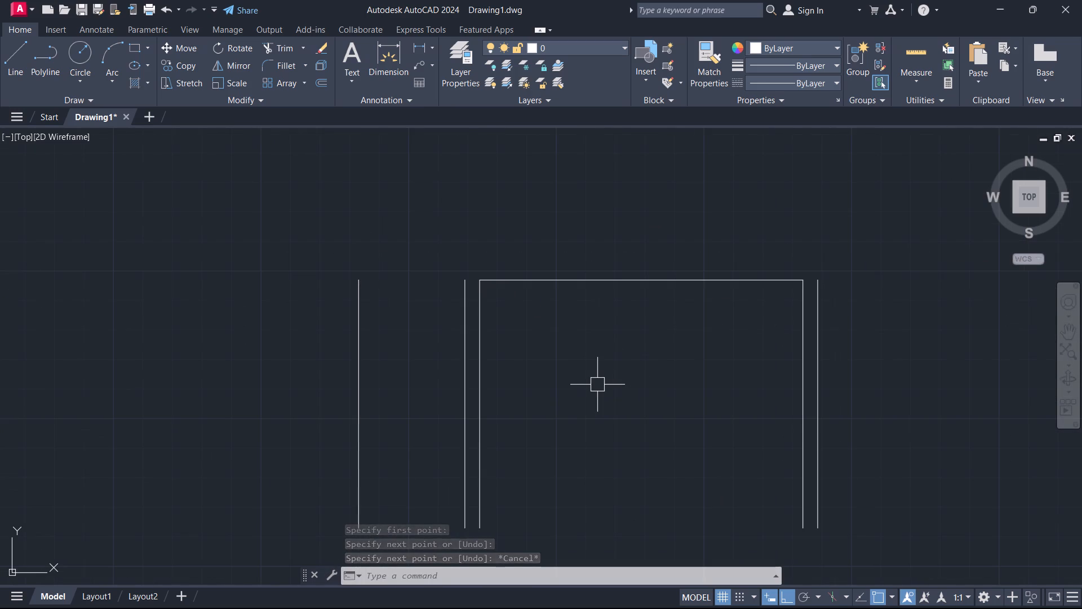
type("o 9")
key("Return")
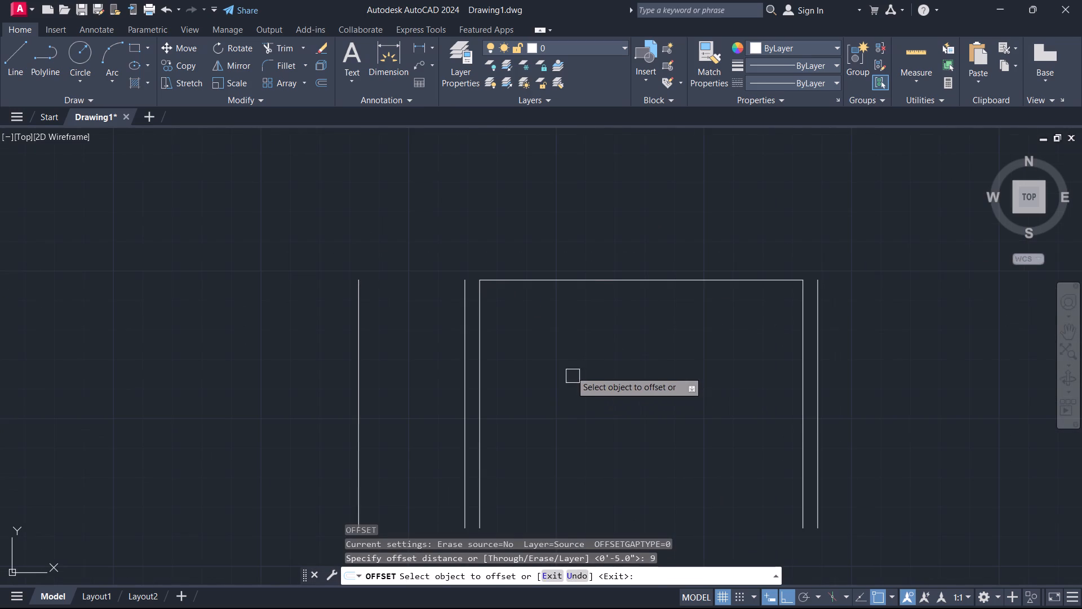
left_click(575, 281)
left_click(571, 228)
key("Escape")
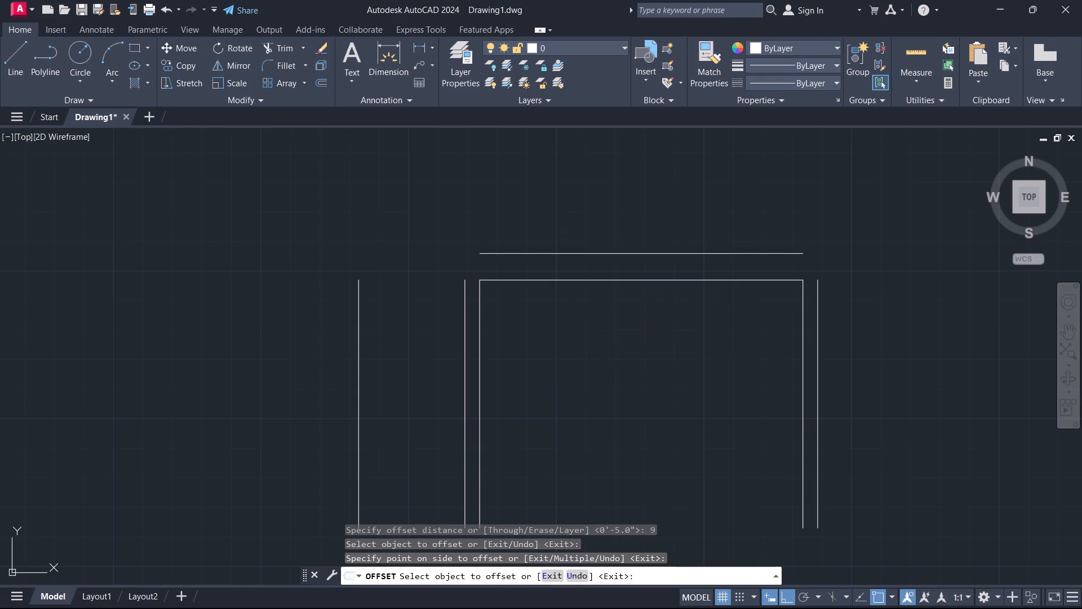
Fillet both horizontal lines to the leftmost vertical line with square, zero-radius corners.
key("f")
key("space")
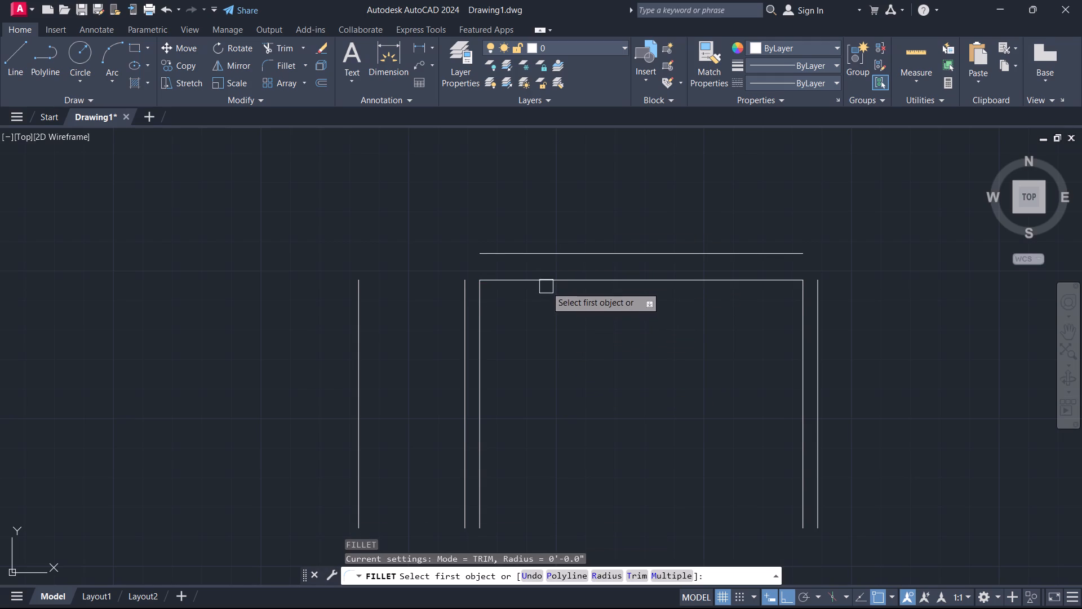
left_click(547, 284)
left_click(353, 360)
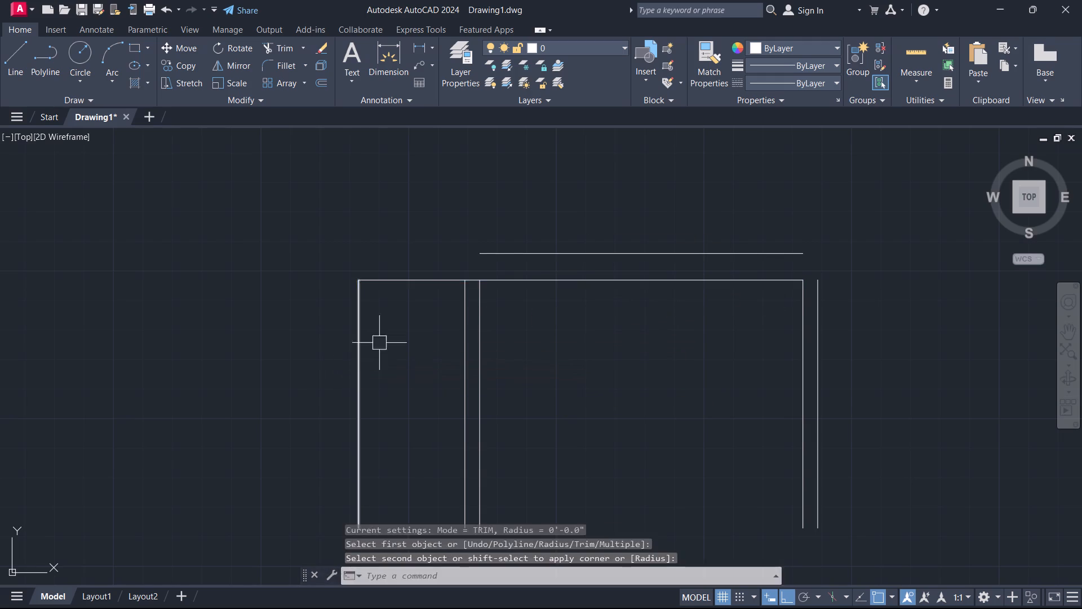
key("space")
left_click(486, 255)
left_click(361, 308)
key("Escape")
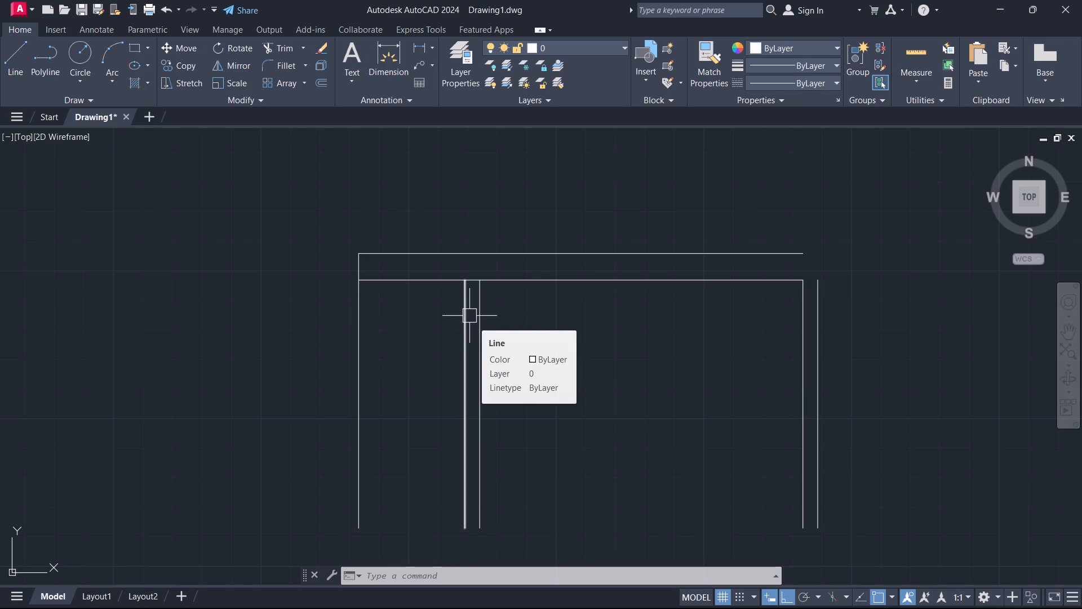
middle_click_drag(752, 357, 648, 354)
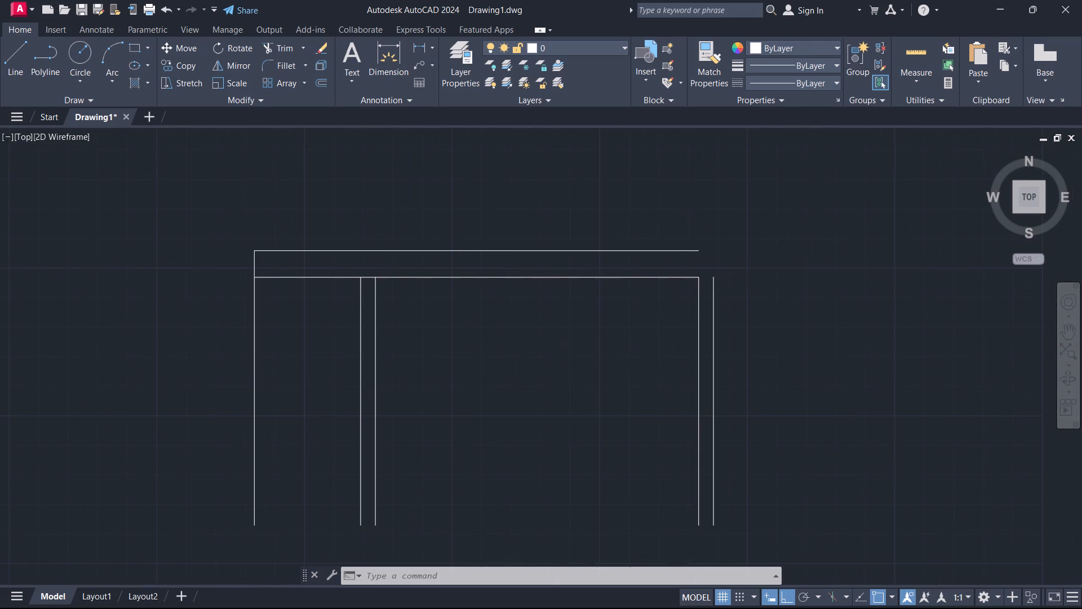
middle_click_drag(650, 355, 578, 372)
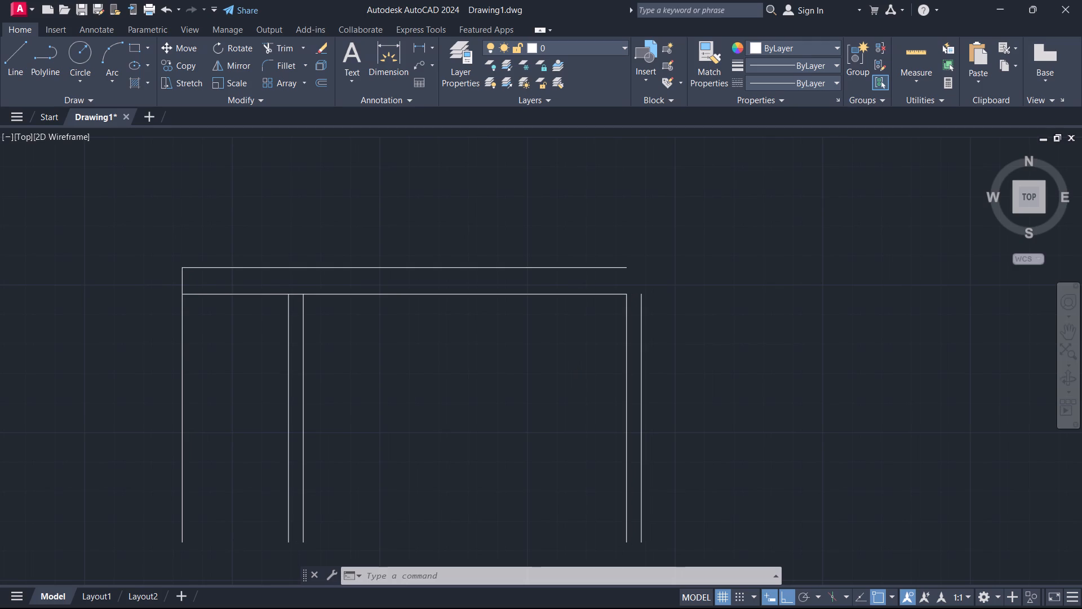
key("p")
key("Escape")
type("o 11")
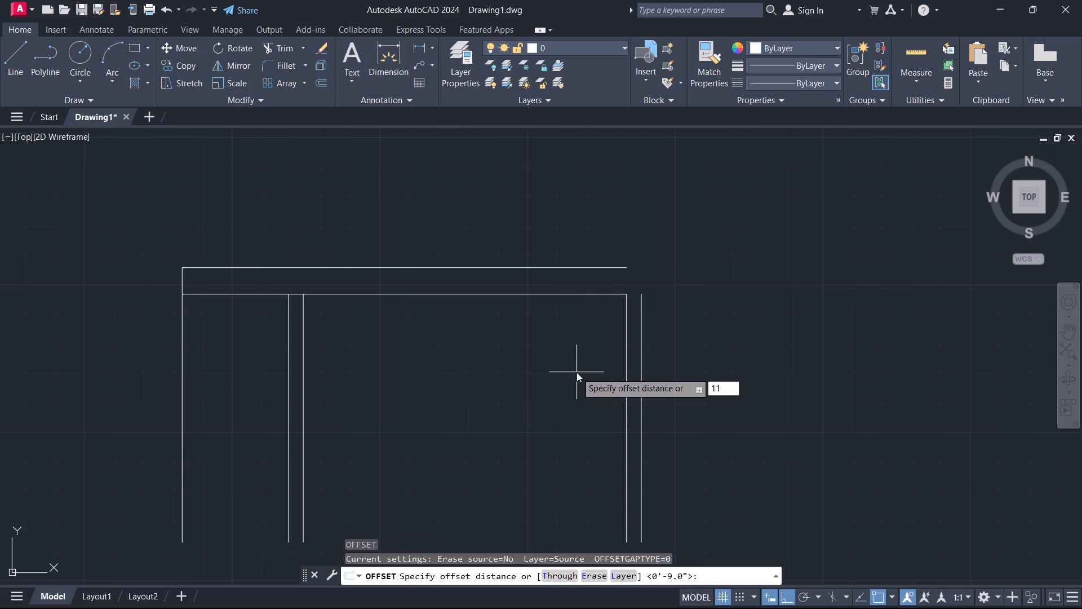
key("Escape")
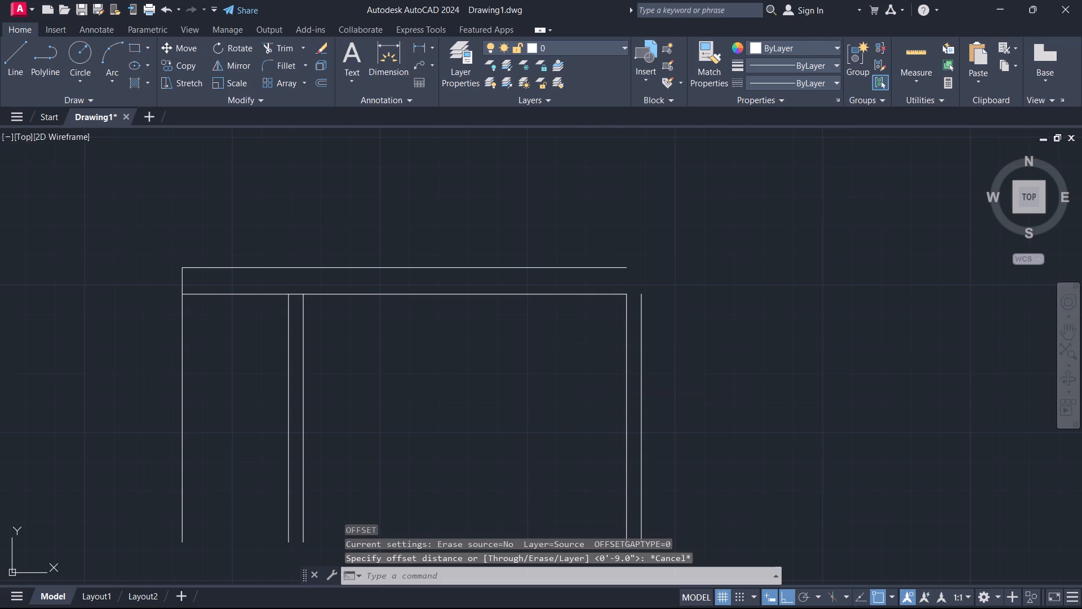
Offset the rightmost vertical line 11' to its right.
scroll(577, 372, "up", 1)
scroll(575, 372, "down", 2)
middle_click_drag(567, 396, 540, 368)
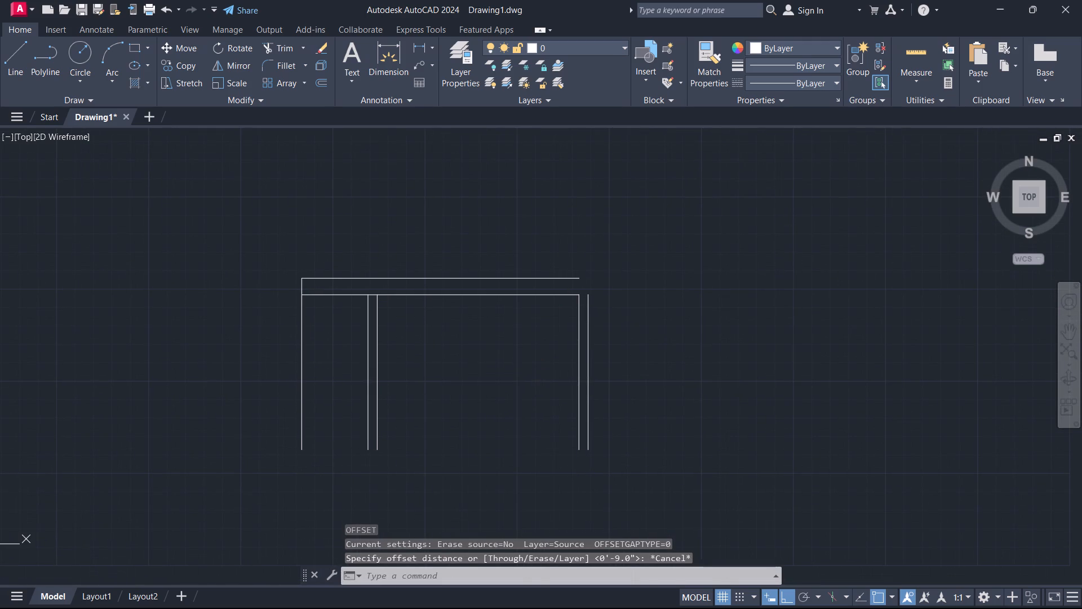
type("o 11'")
key("Return")
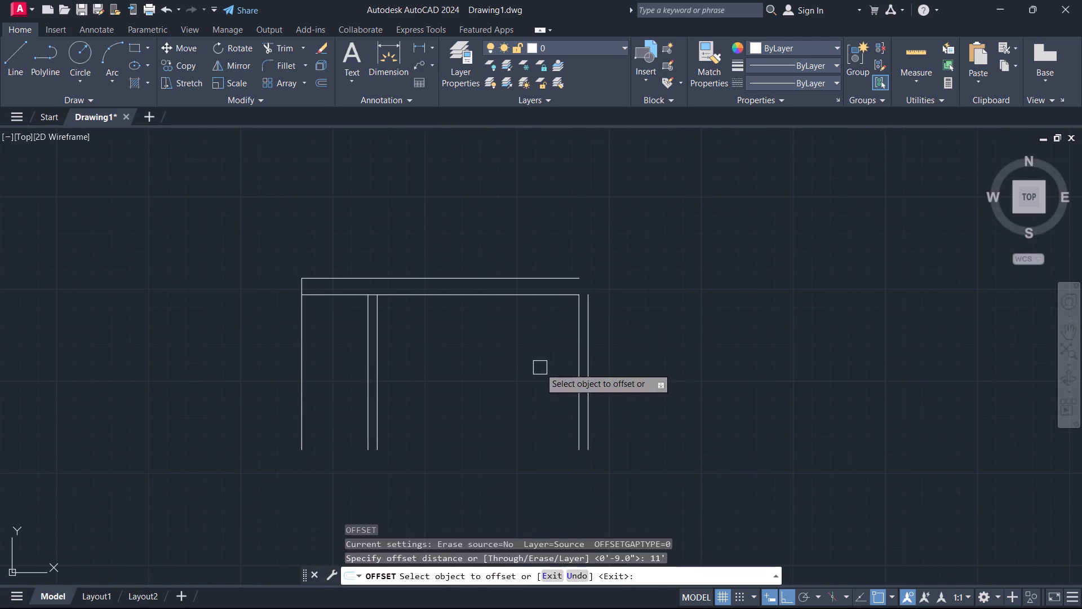
left_click(592, 365)
left_click(634, 364)
key("Escape")
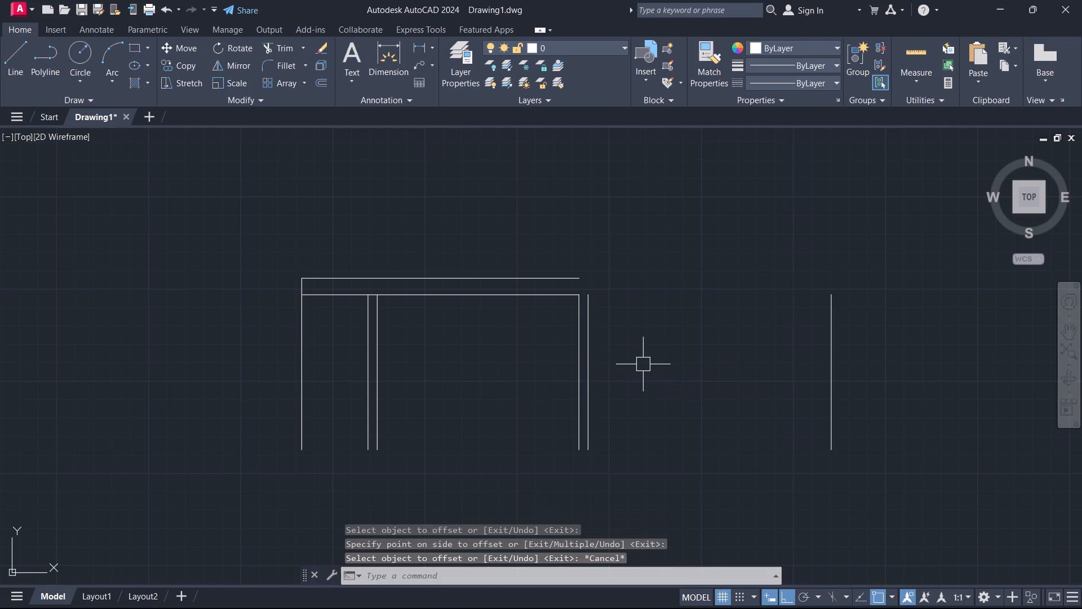
Offset the new far-right vertical line 5" to its right.
type("o")
key("space")
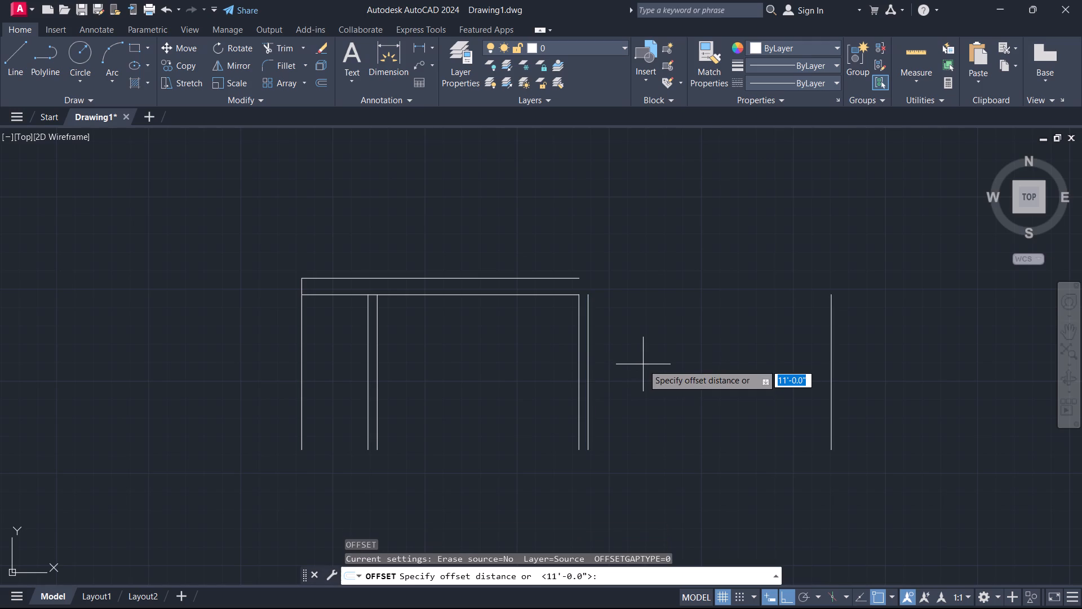
key("5")
key("Return")
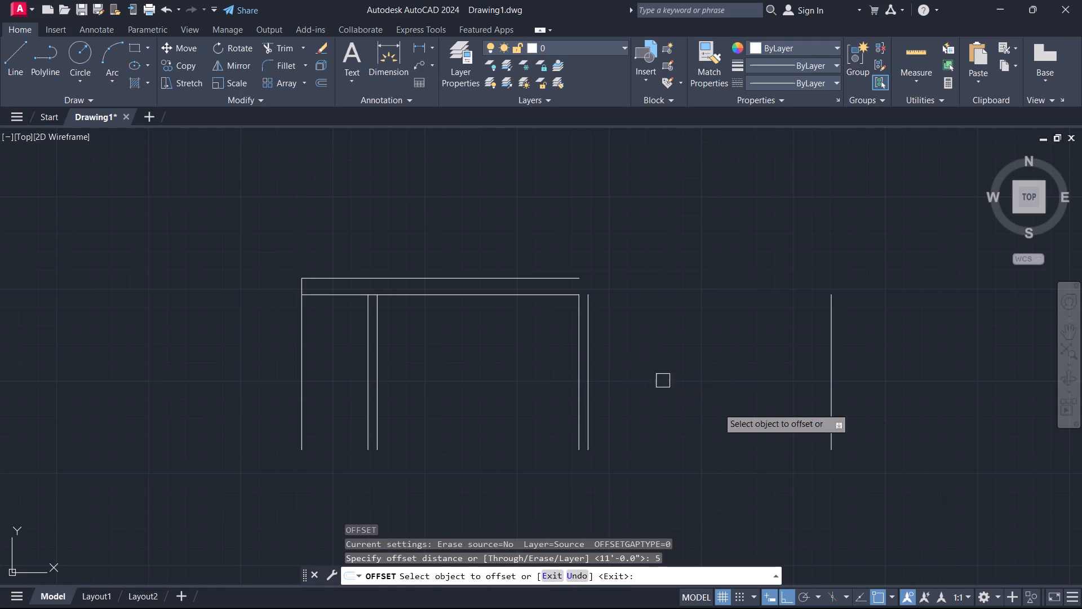
left_click(828, 400)
left_click(863, 398)
key("Escape")
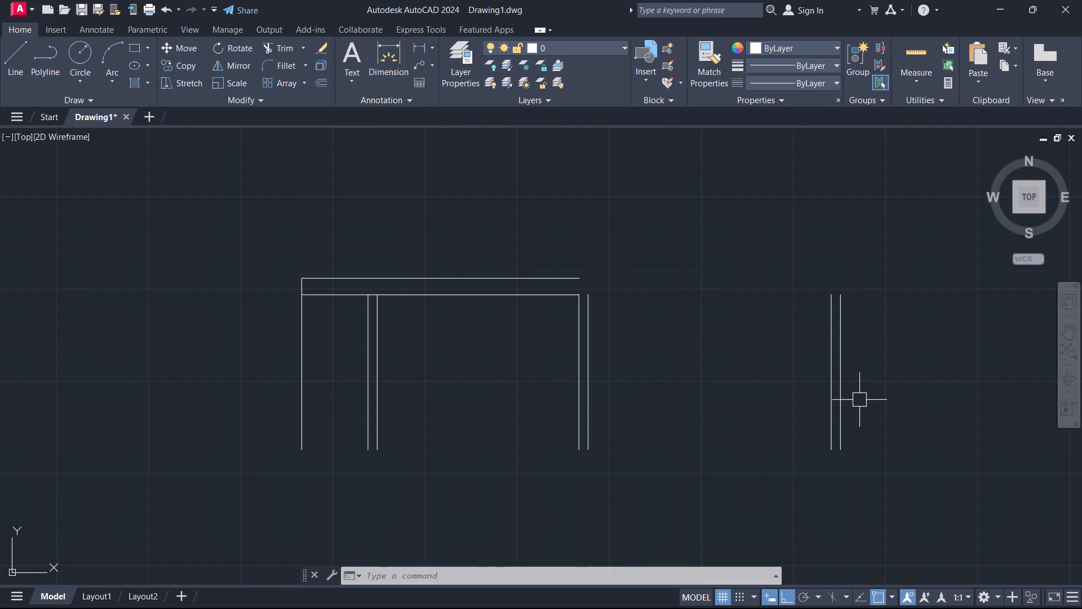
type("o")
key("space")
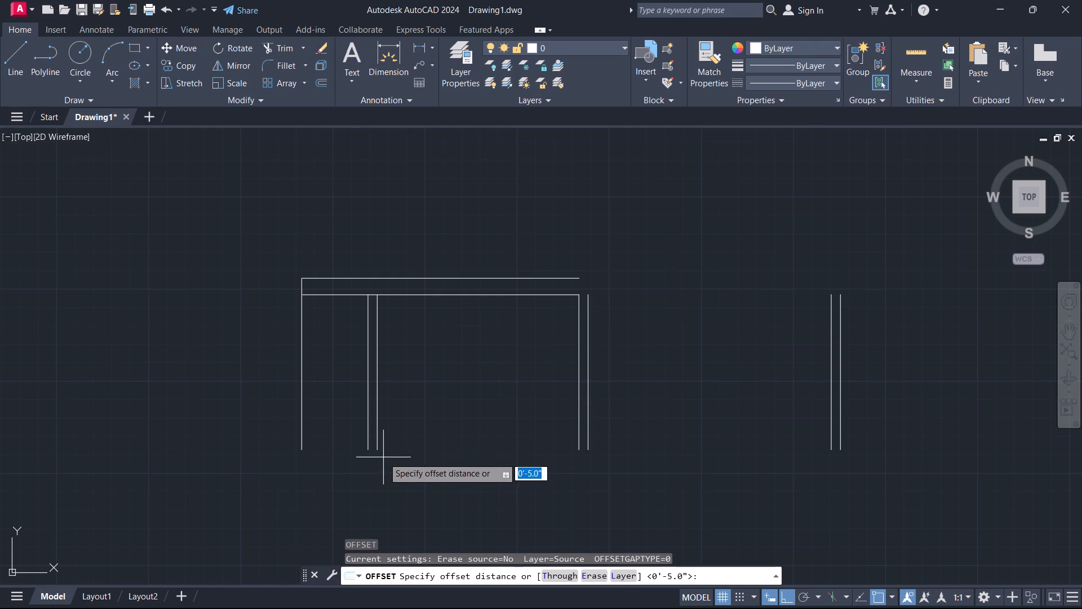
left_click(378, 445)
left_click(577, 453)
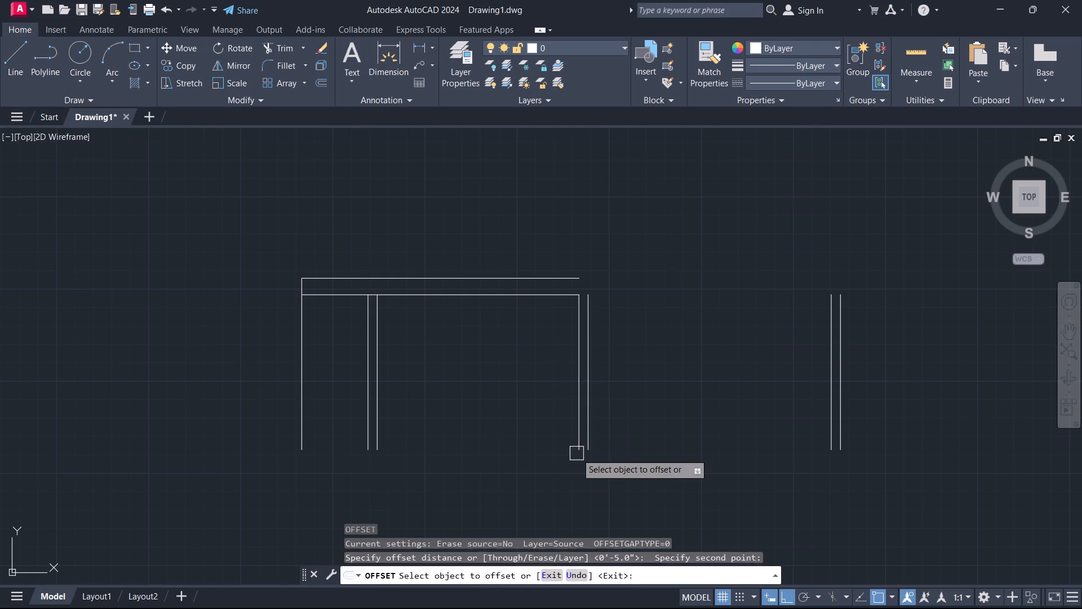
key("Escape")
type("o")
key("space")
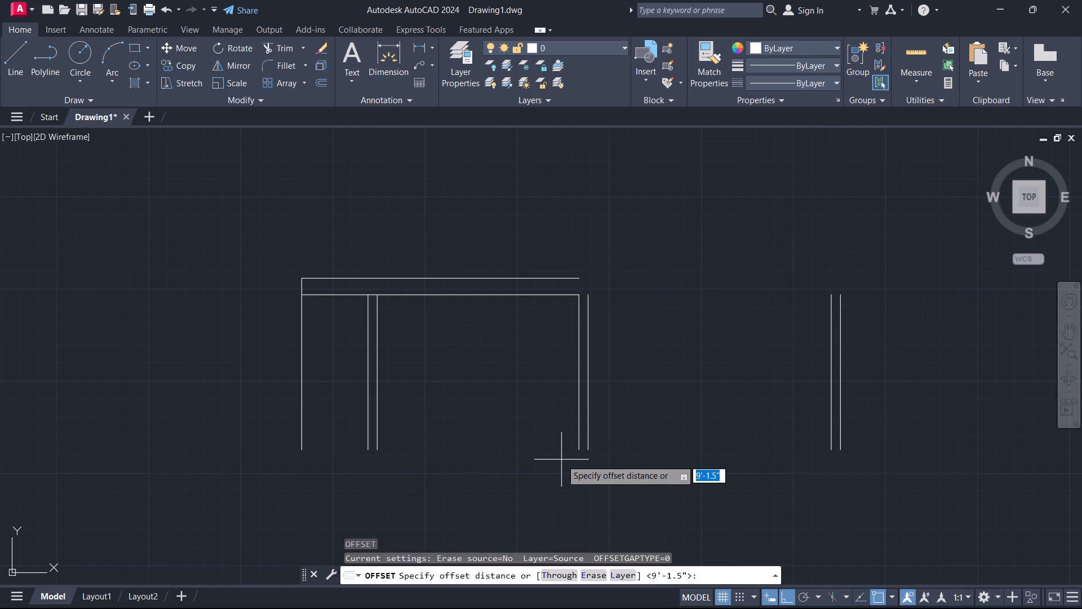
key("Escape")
Draw a 9'-1.5" horizontal line joining the lower ends of the two vertical lines that bound the middle room.
type("l")
key("space")
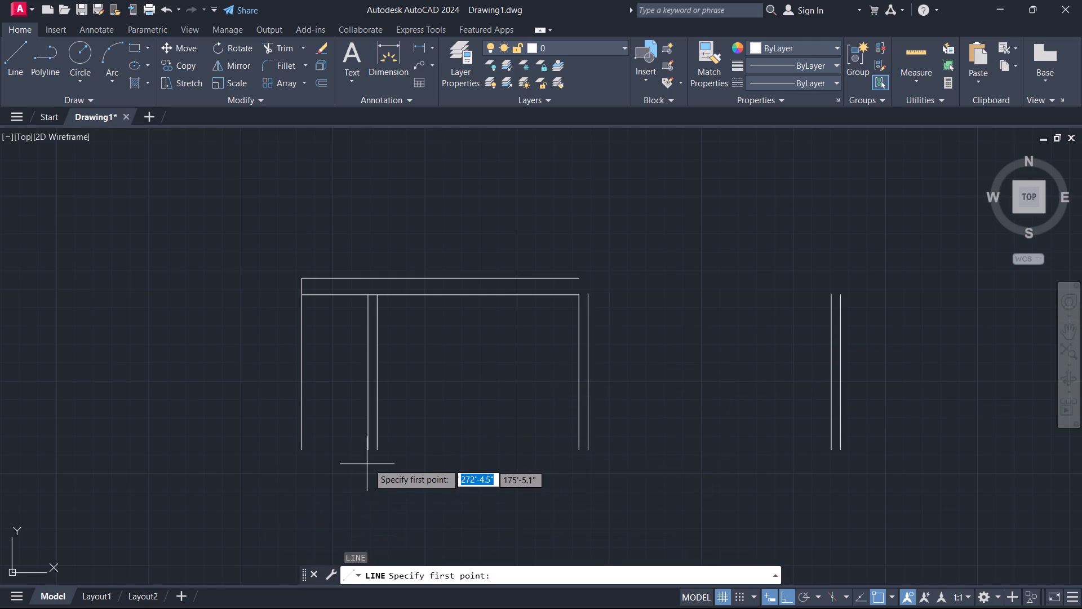
left_click(379, 452)
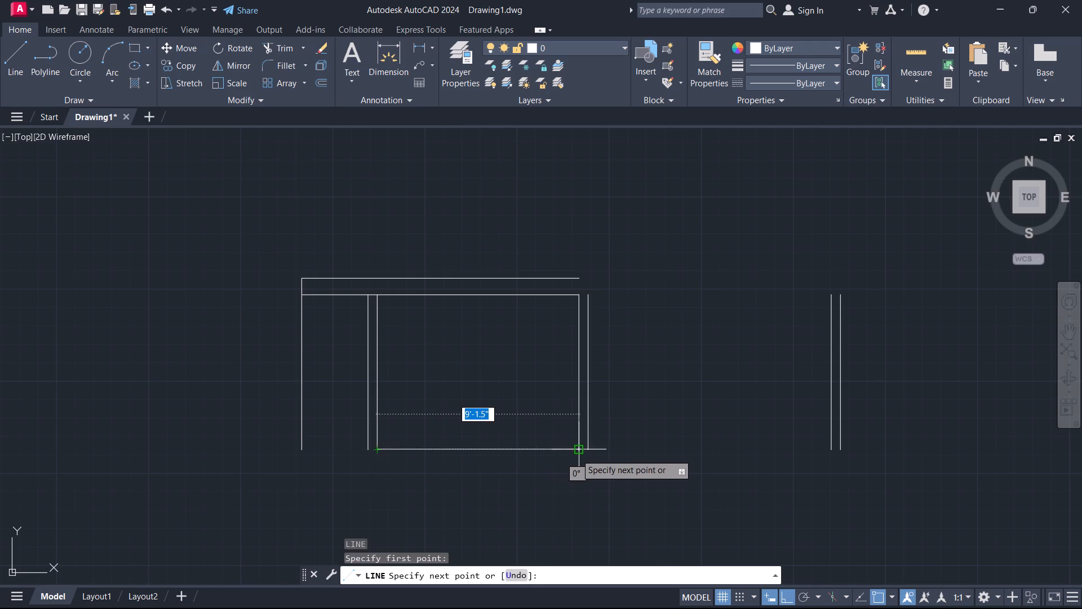
left_click(578, 452)
key("Escape")
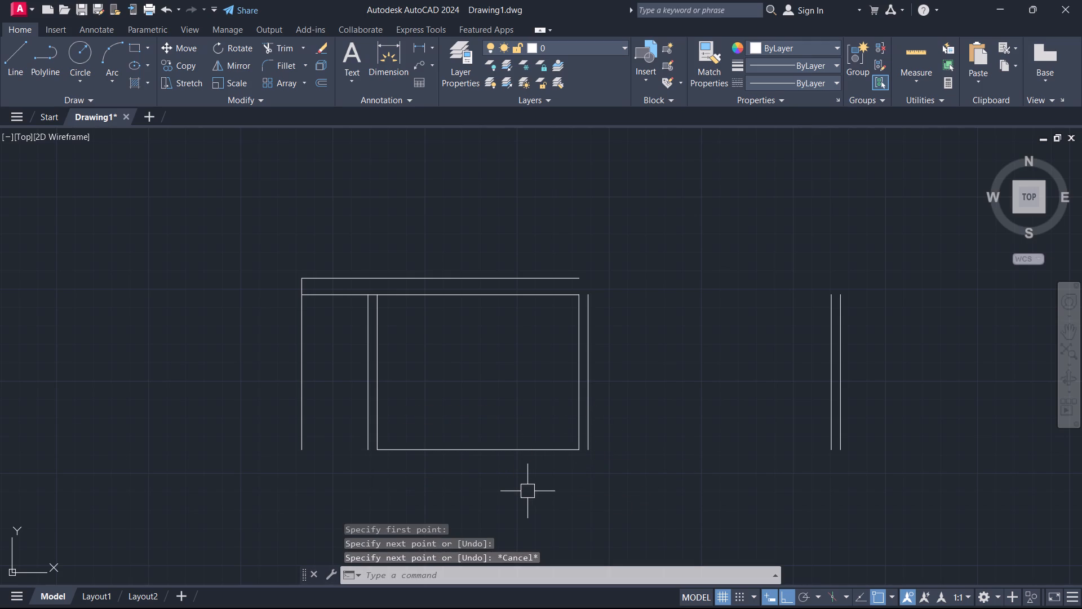
Offset the middle room's new bottom line 5" downward.
key("o")
key("space")
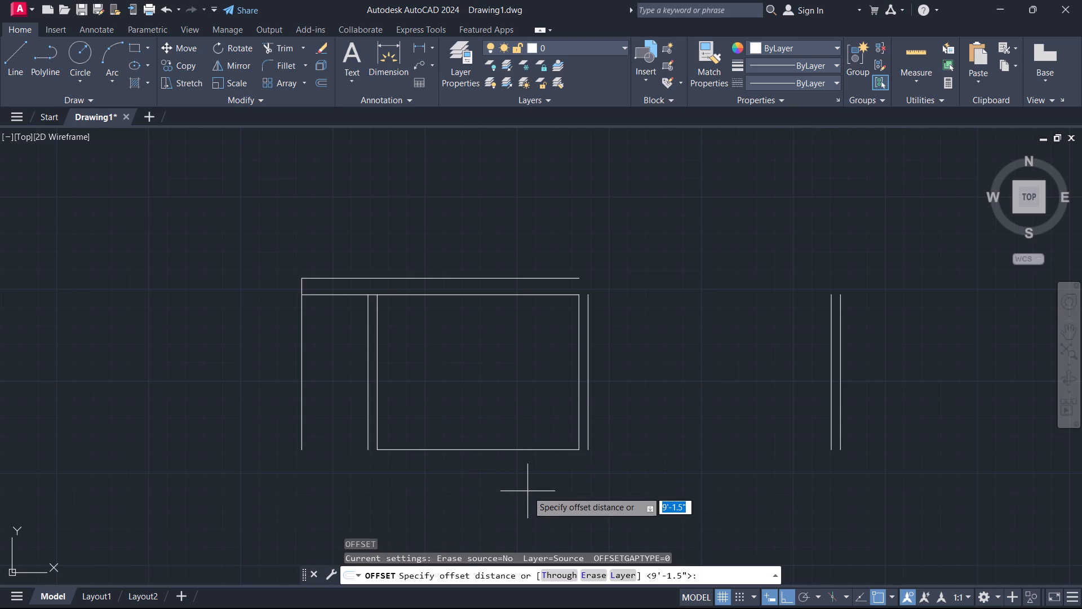
key("8")
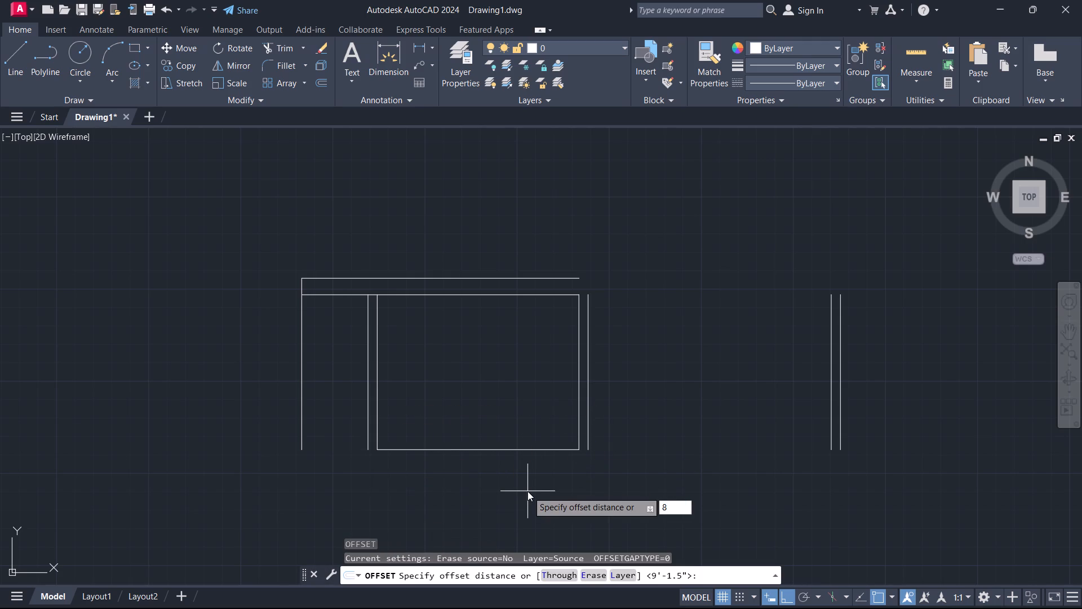
key("apostrophe")
key("BackSpace")
key("BackSpace")
key("1")
key("BackSpace")
key("5")
key("Return")
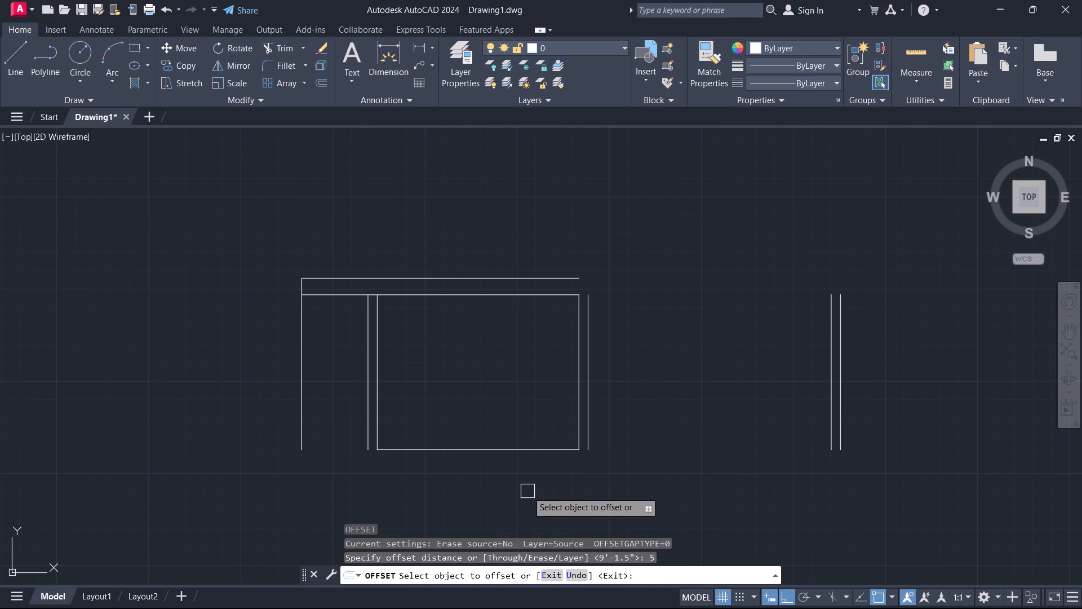
left_click(497, 446)
left_click(482, 480)
key("Escape")
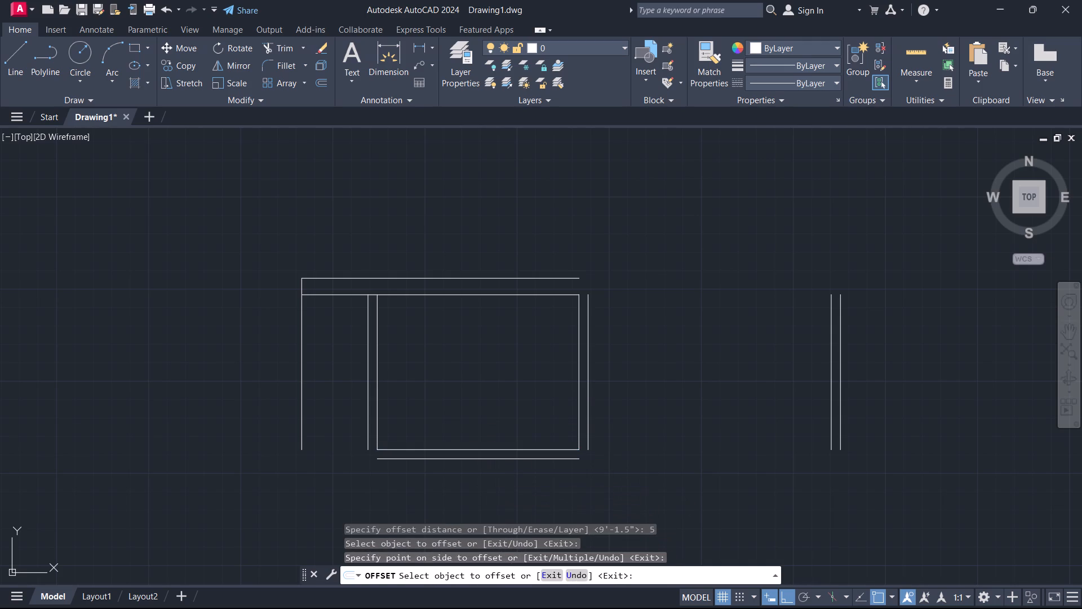
Offset the lower line of the room's bottom wall 4' downward.
type("o")
key("space")
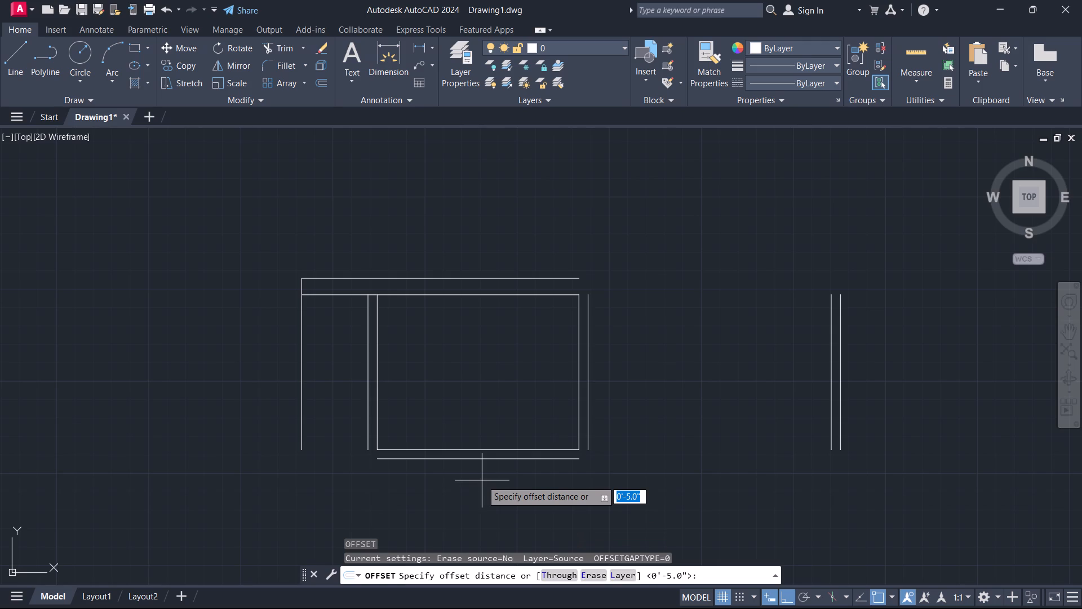
type("4'")
key("Return")
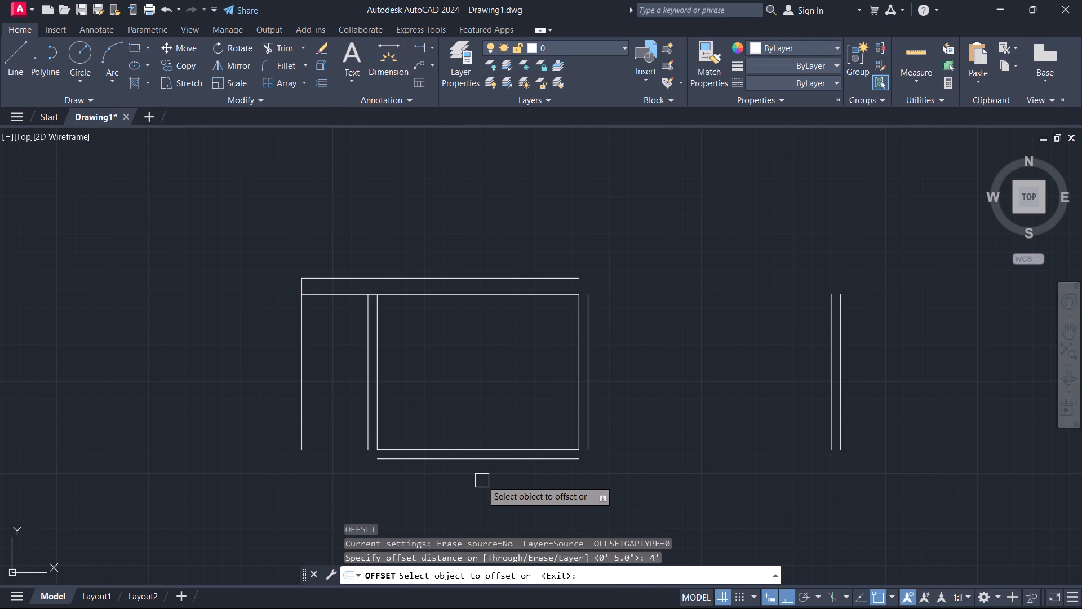
left_click(487, 464)
left_click(479, 499)
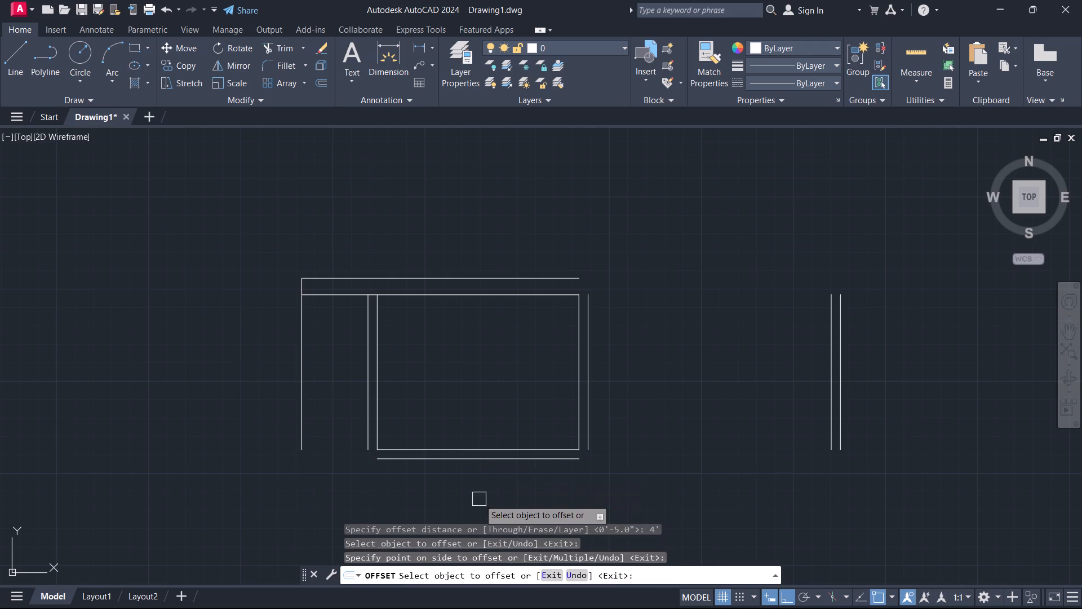
scroll(487, 497, "down", 1)
middle_click_drag(470, 473, 479, 386)
key("Escape")
middle_click_drag(475, 414, 474, 378)
scroll(474, 378, "up", 1)
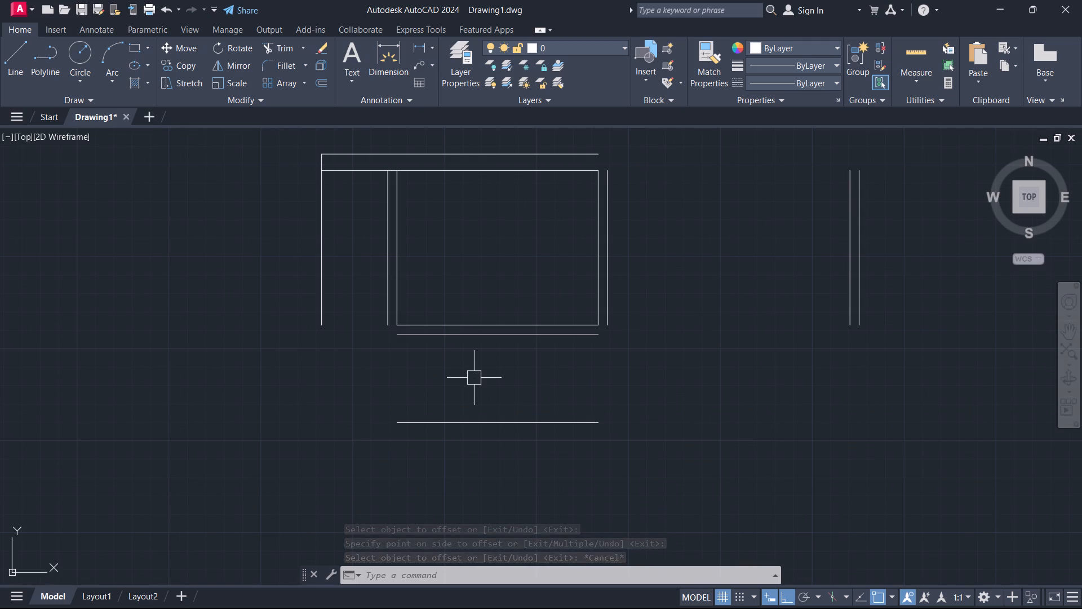
Offset the lowest horizontal line 5" downward.
key("o")
key("space")
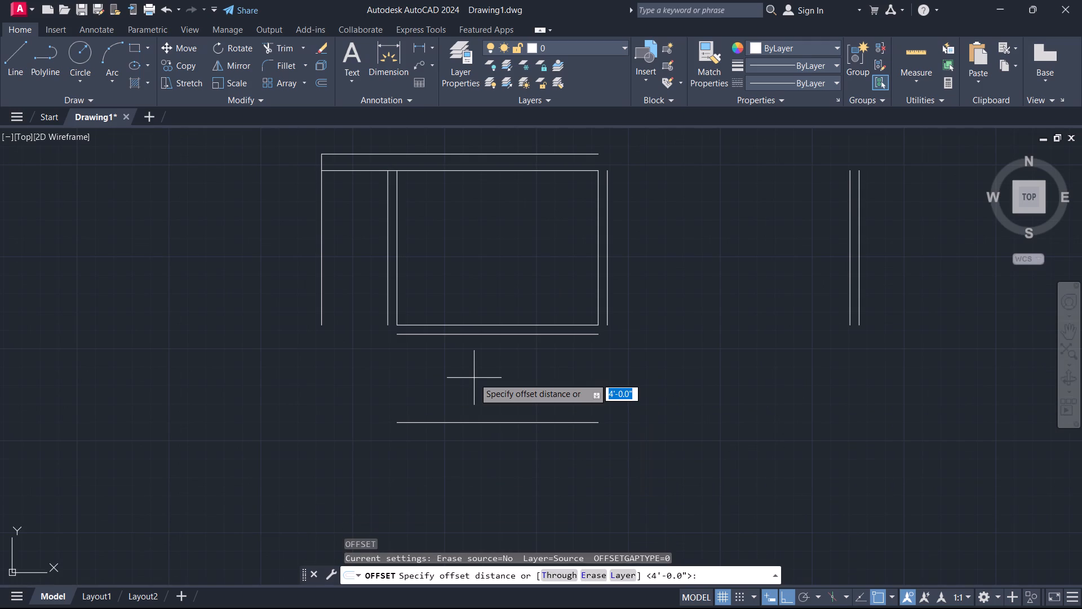
key("5")
key("Return")
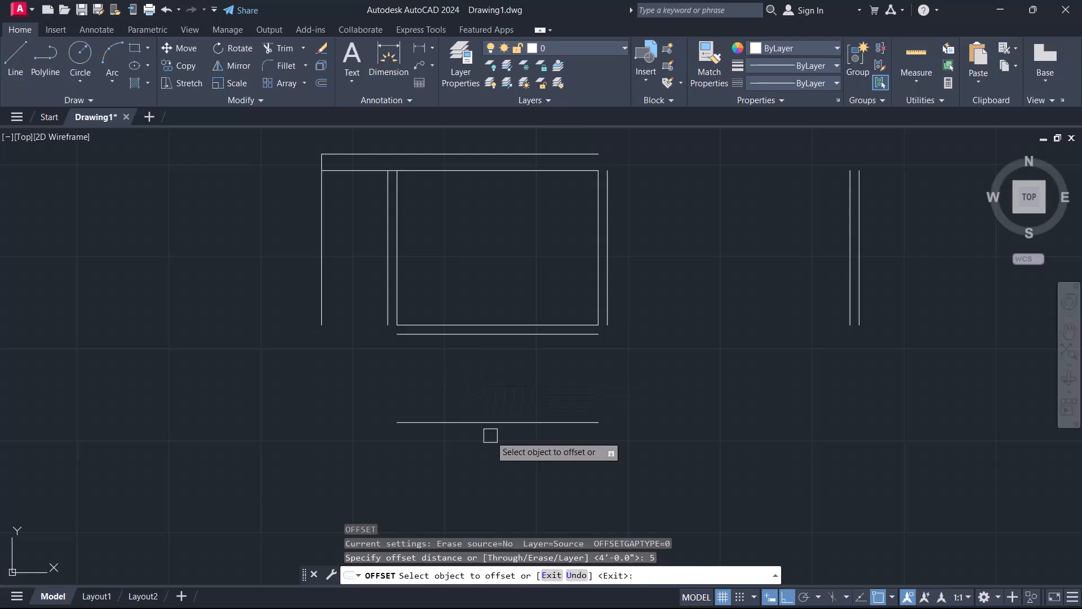
left_click(491, 421)
left_click(485, 465)
key("Escape")
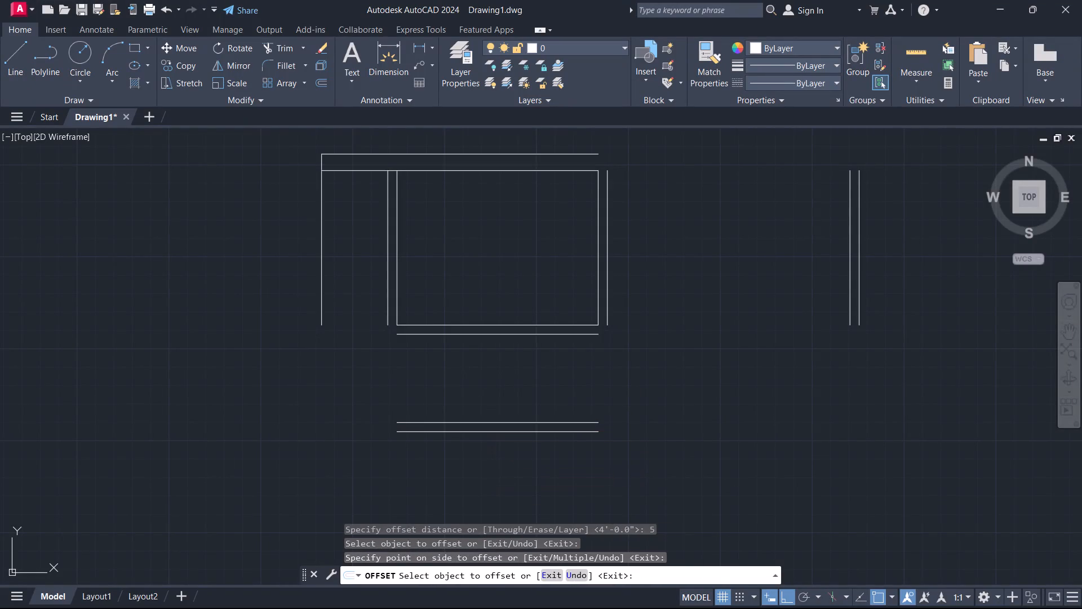
Fillet the lowest horizontal line to the leftmost vertical line with a square, zero-radius corner.
middle_click_drag(456, 462, 467, 457)
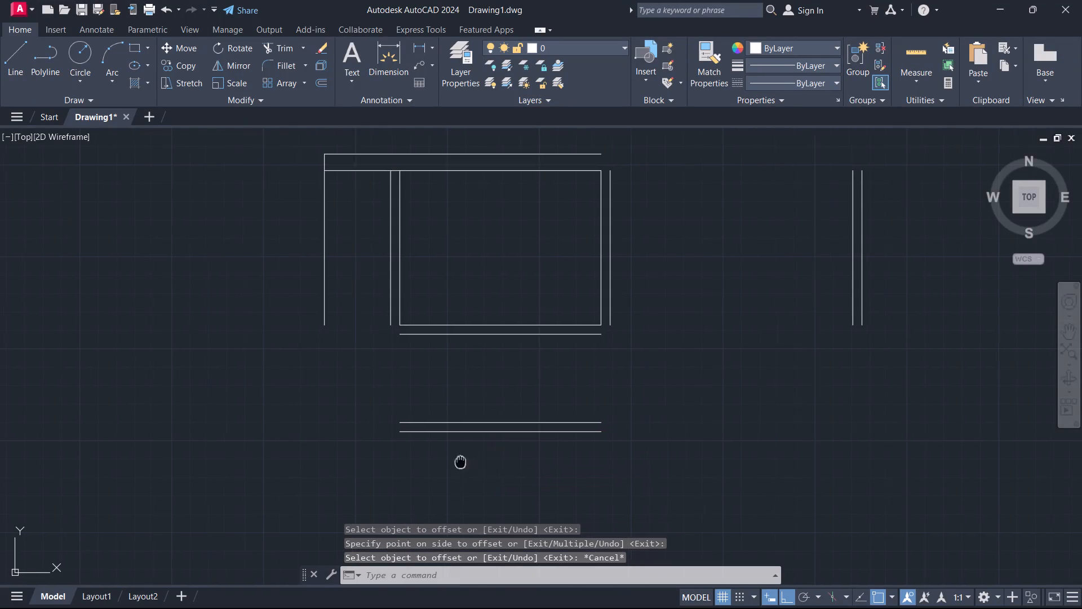
middle_click_drag(467, 457, 541, 440)
type("f")
key("space")
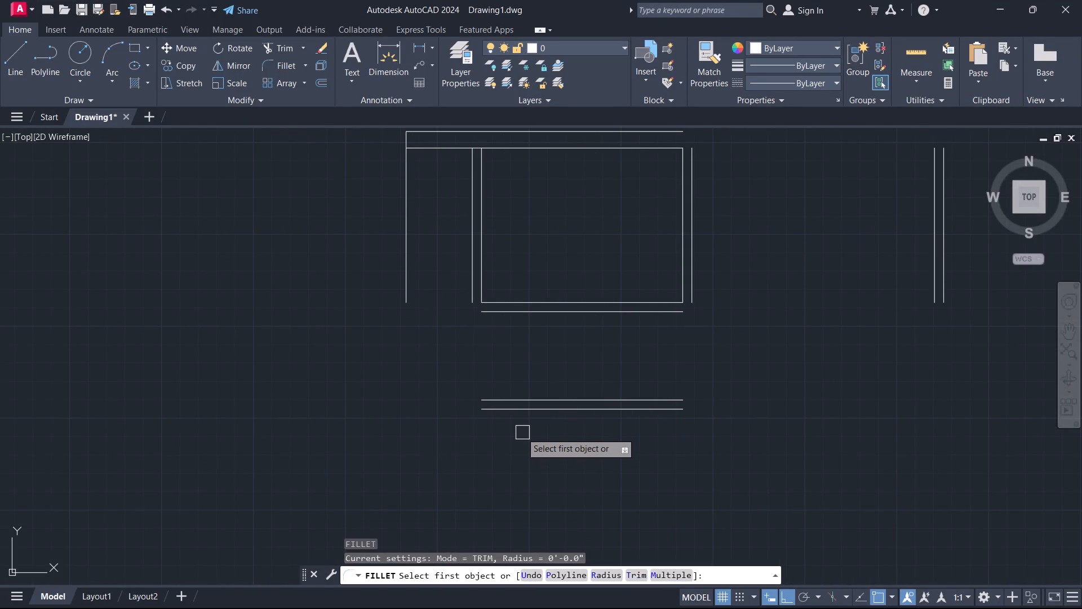
left_click(514, 415)
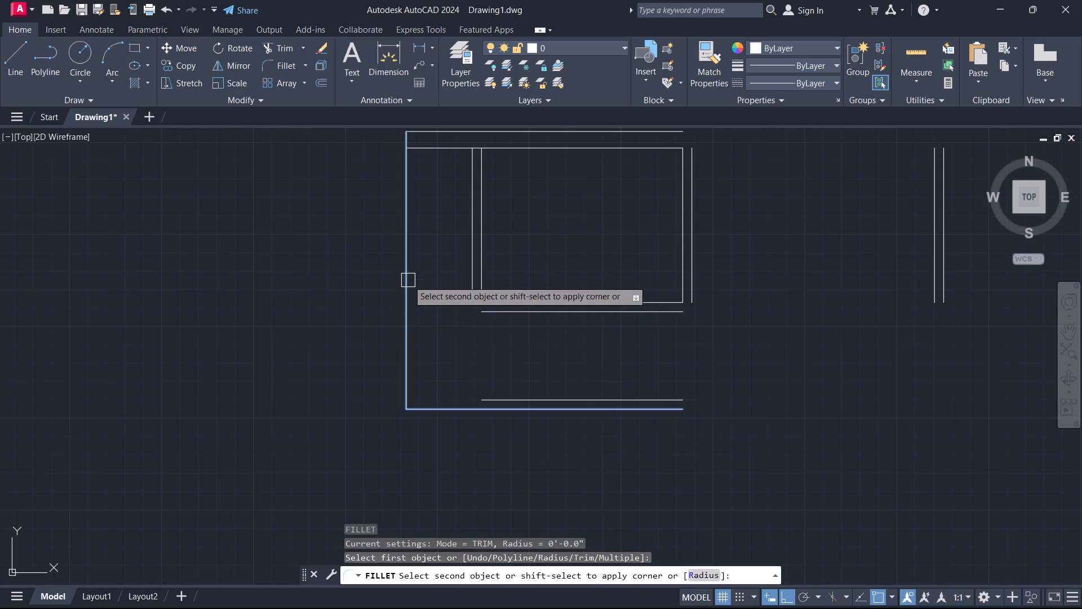
left_click(408, 280)
key("Escape")
Offset the leftmost vertical line 9" to its right.
type("o 9")
key("Return")
left_click(413, 345)
left_click(445, 360)
key("Escape")
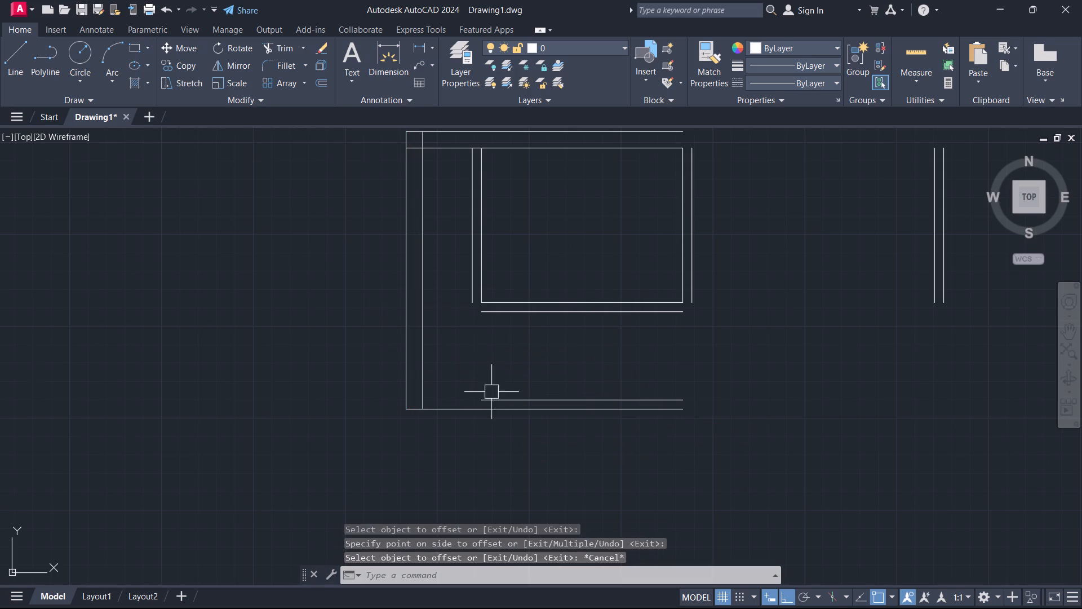
Fillet the upper line of the lowest wall to the inner left vertical line with a zero-radius corner.
type("f")
key("space")
left_click_drag(510, 395, 505, 393)
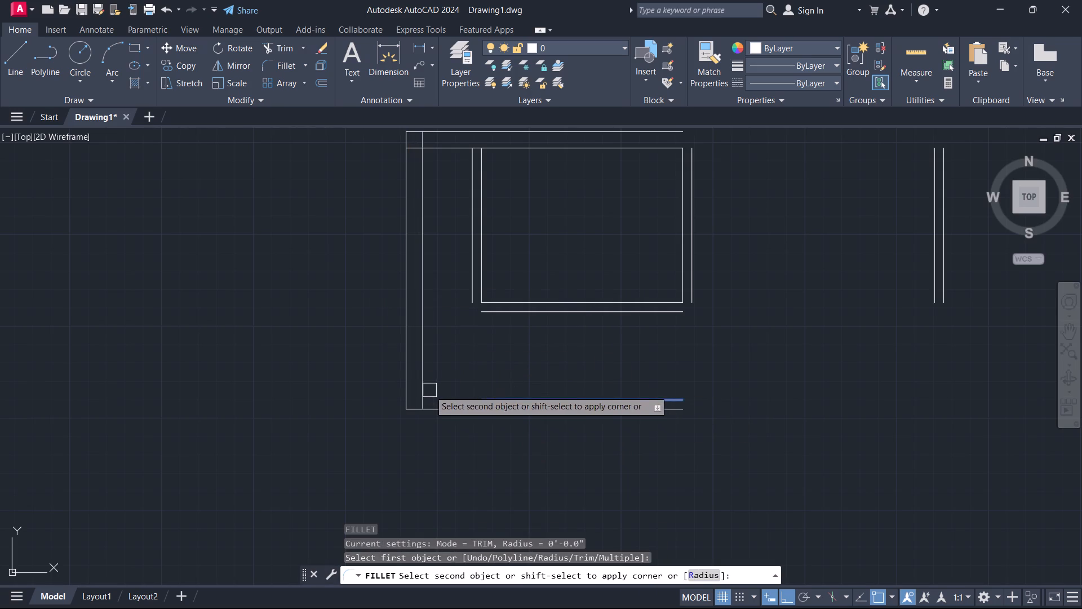
left_click(428, 385)
key("Escape")
Fillet the lower line of the middle room's bottom wall to the inner left vertical line with a zero-radius corner.
key("f")
key("space")
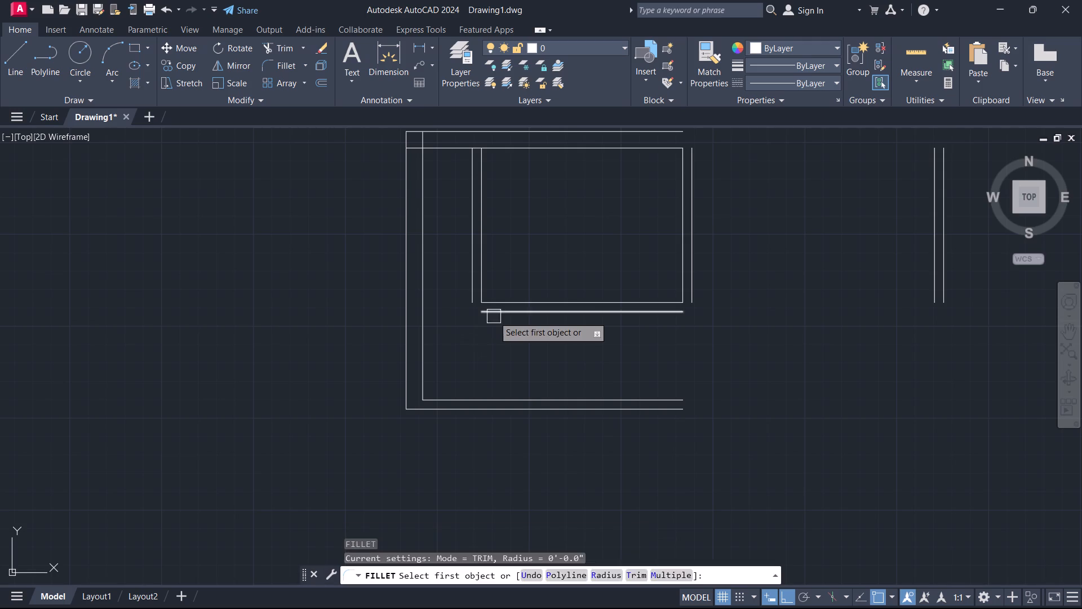
left_click(494, 315)
left_click(429, 341)
key("Escape")
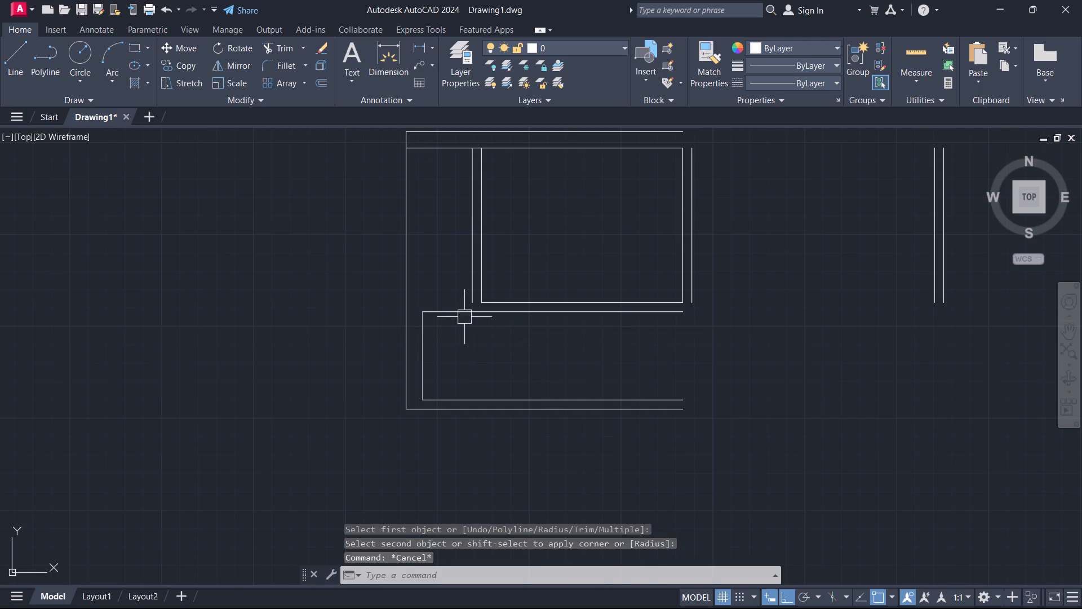
Draw a 3' horizontal line from the lower end of the left partition's outer line to the leftmost vertical line.
scroll(485, 301, "up", 2)
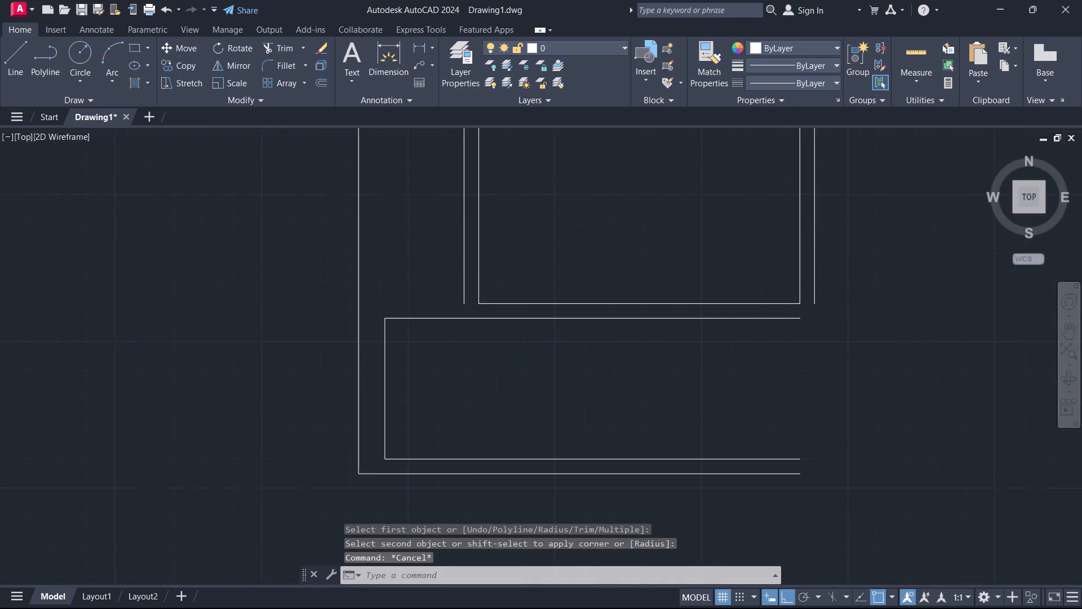
type("l")
key("space")
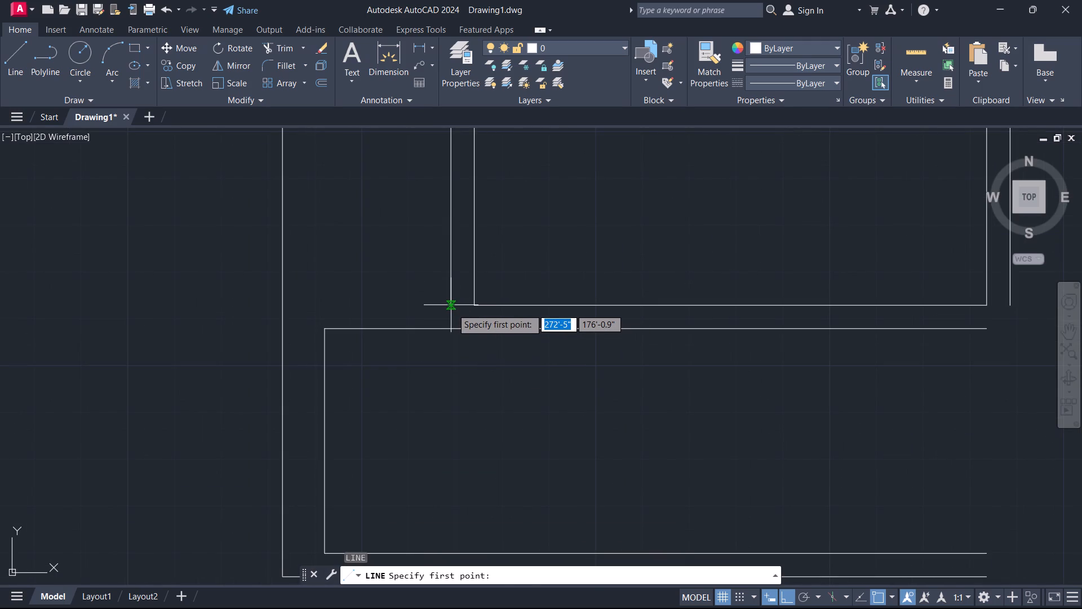
left_click(452, 308)
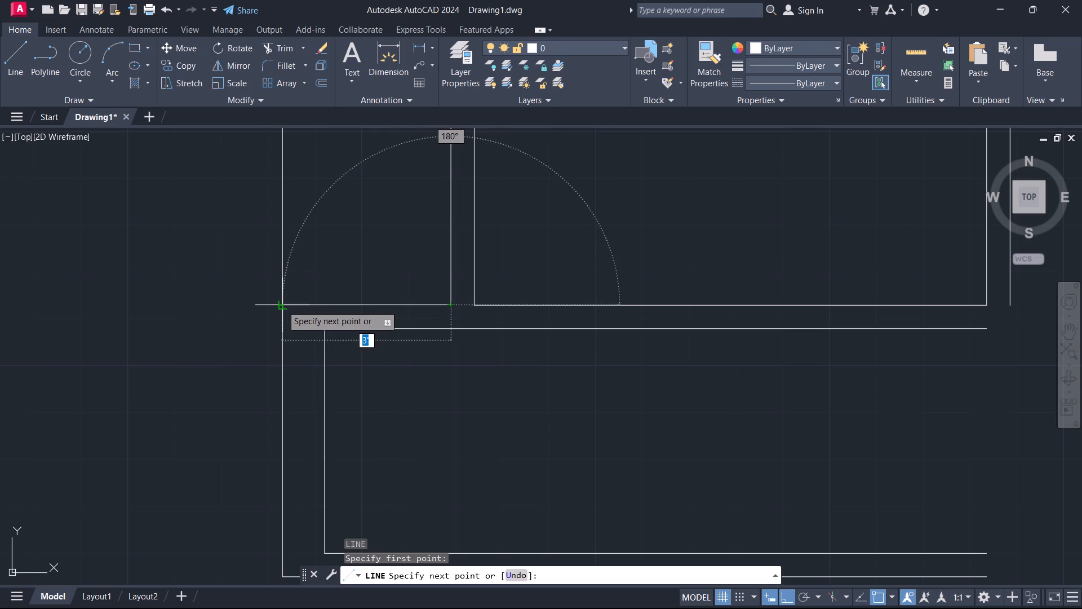
left_click(281, 306)
key("Escape")
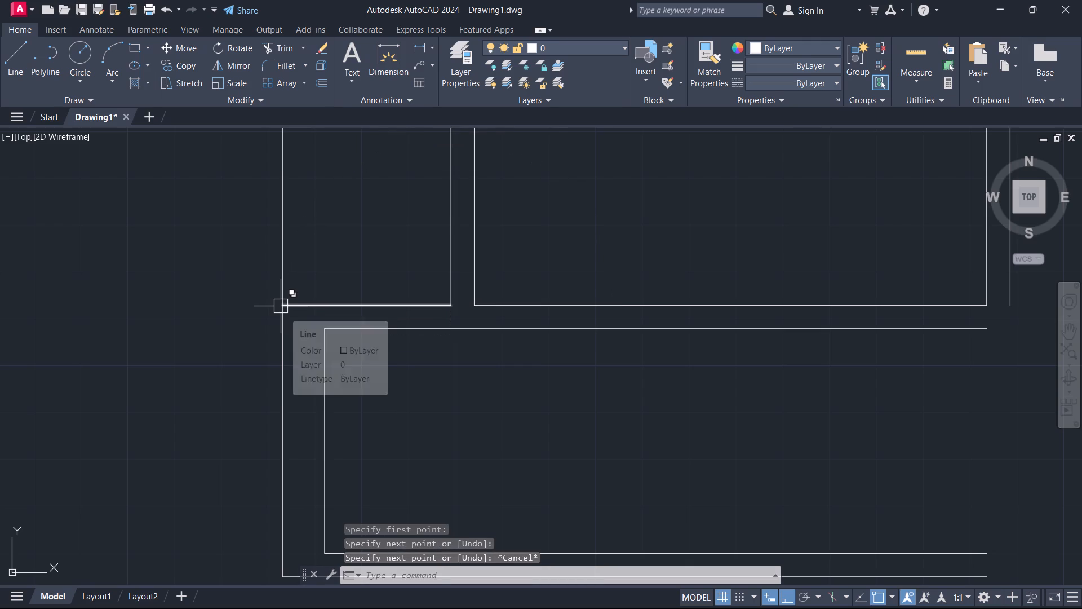
Extend the short horizontal line across the partition's thickness to the middle room's bottom line.
type("ex")
key("space")
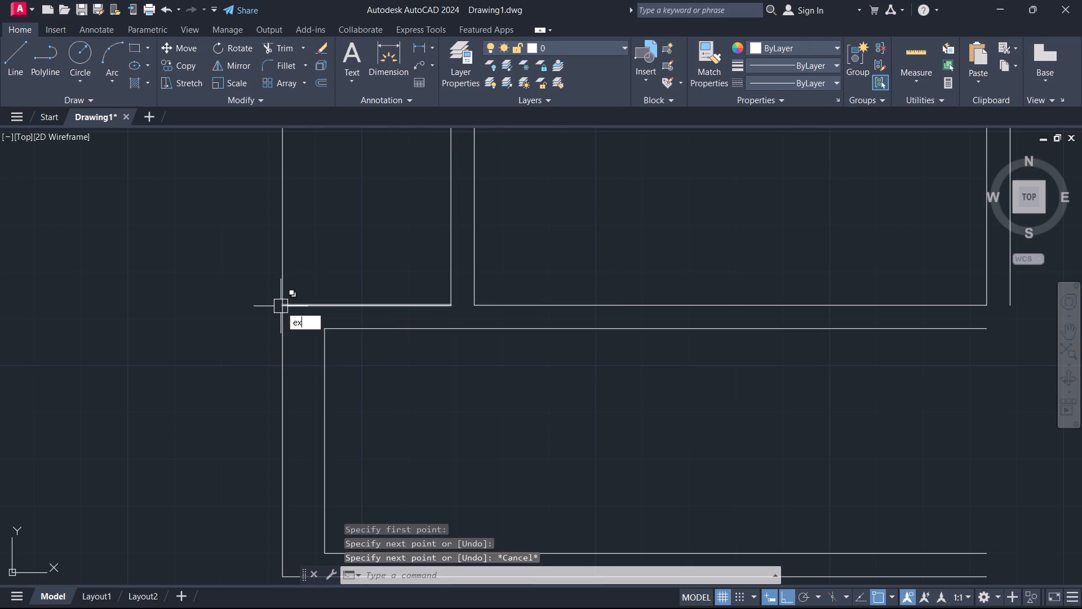
left_click(425, 310)
key("Escape")
Join the extended short line and the middle room's bottom line into one line.
scroll(514, 317, "up", 2)
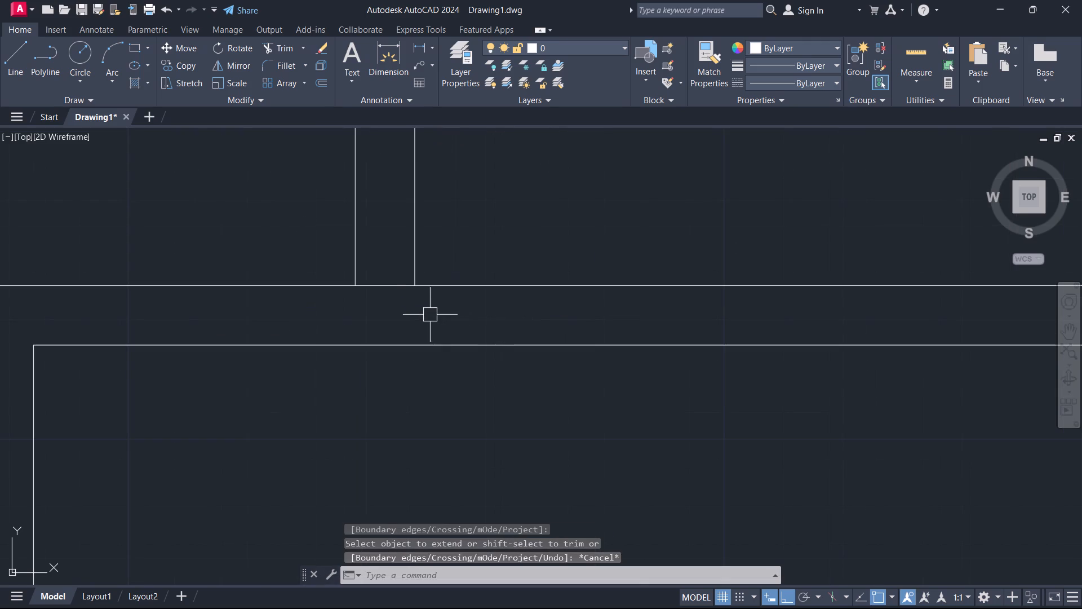
left_click_drag(403, 313, 395, 297)
left_click(376, 266)
left_click(482, 289)
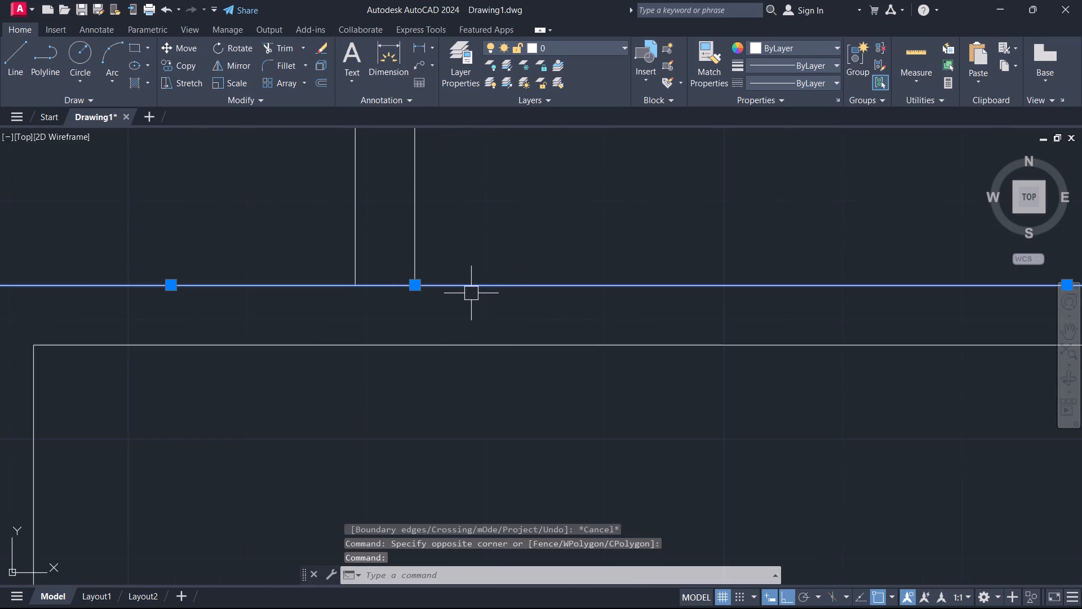
type("j")
key("space")
Offset the upper line of the middle room's bottom wall 3' upward across the left partition.
scroll(443, 275, "down", 2)
middle_click_drag(440, 268, 485, 325)
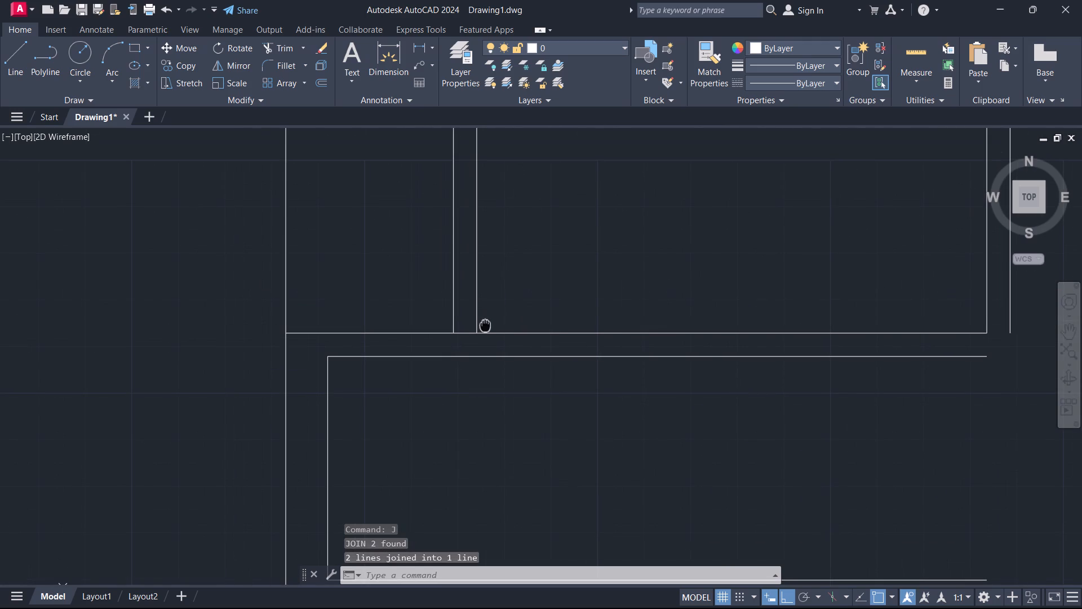
type("o 3'")
key("Return")
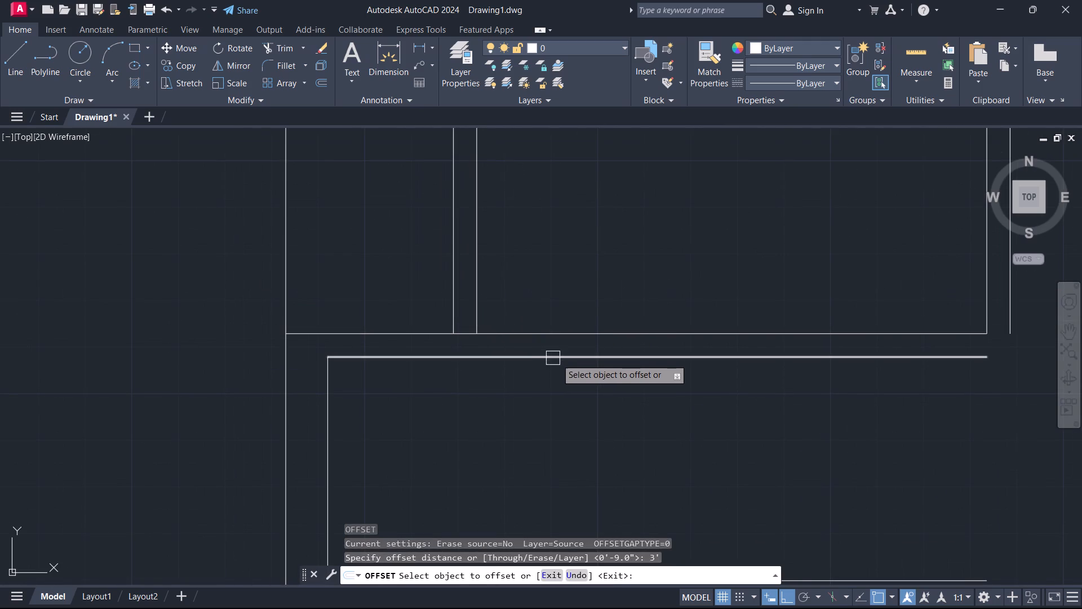
left_click(579, 332)
left_click(575, 286)
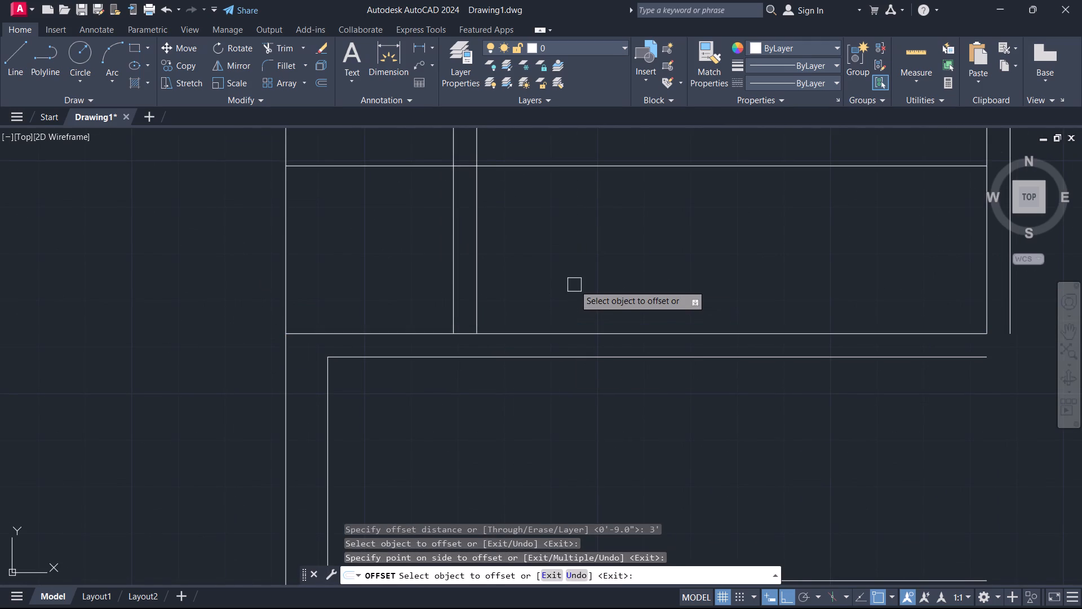
middle_click_drag(574, 285, 552, 339)
key("Escape")
Trim the offset line and the partition's lower segments, leaving a capped partition end 3' above the bottom wall.
type("tr")
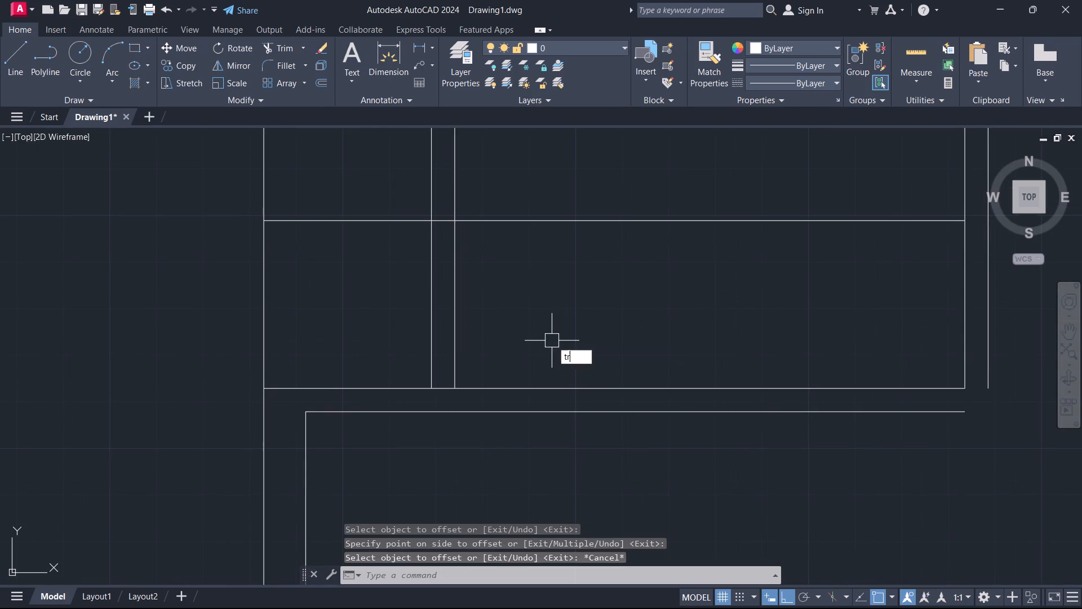
key("space")
left_click(557, 331)
left_click(547, 169)
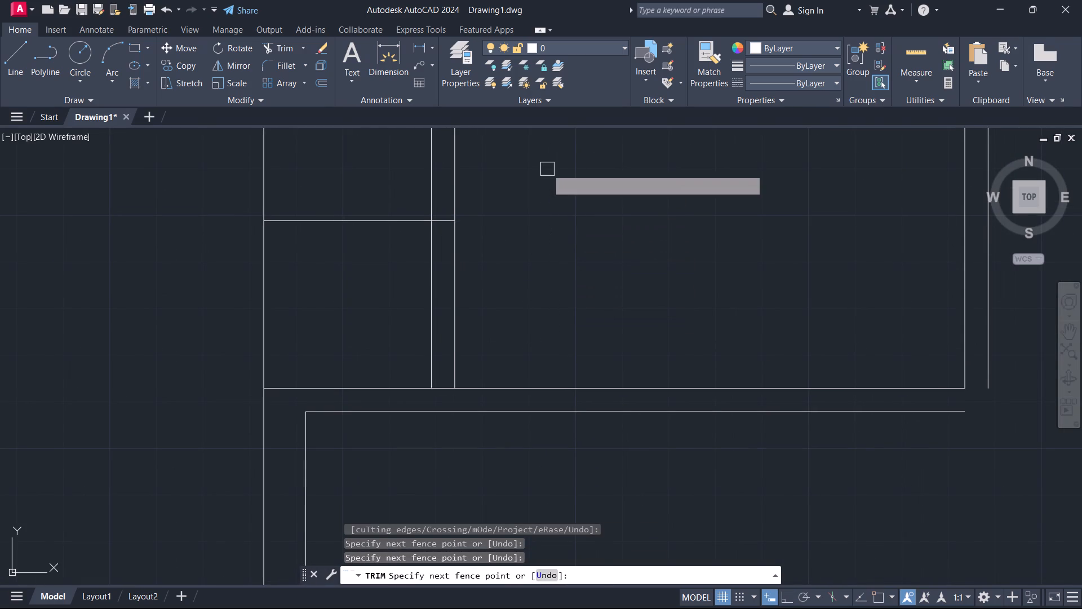
left_click(551, 261)
left_click(448, 279)
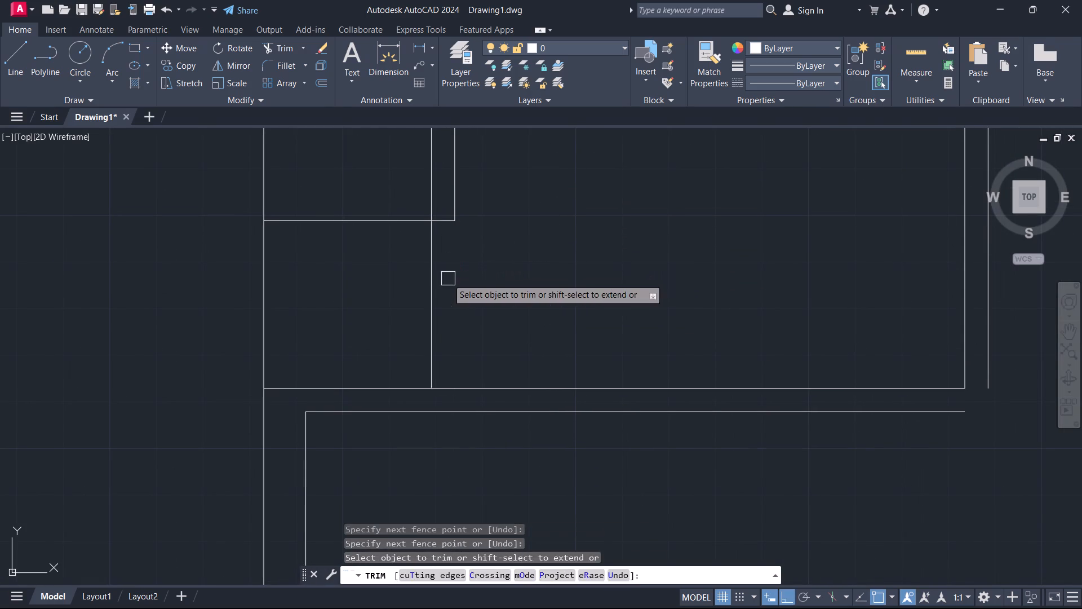
left_click(472, 299)
left_click(402, 293)
left_click(331, 315)
left_click(330, 186)
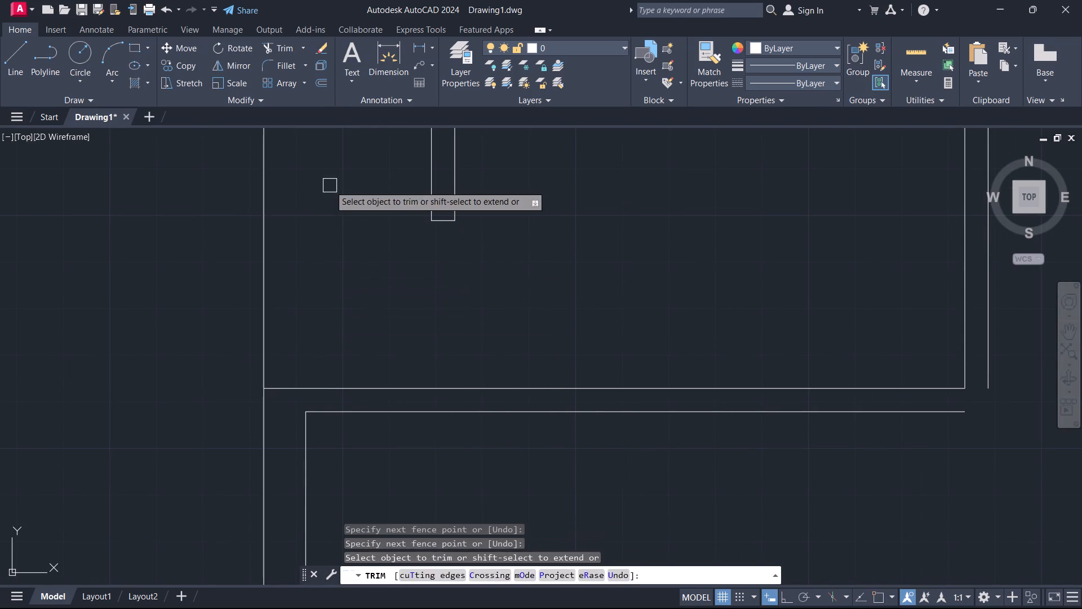
key("Escape")
Offset the lower room's inner left vertical line 8' to the right.
scroll(342, 218, "down", 1)
middle_click_drag(562, 412, 427, 387)
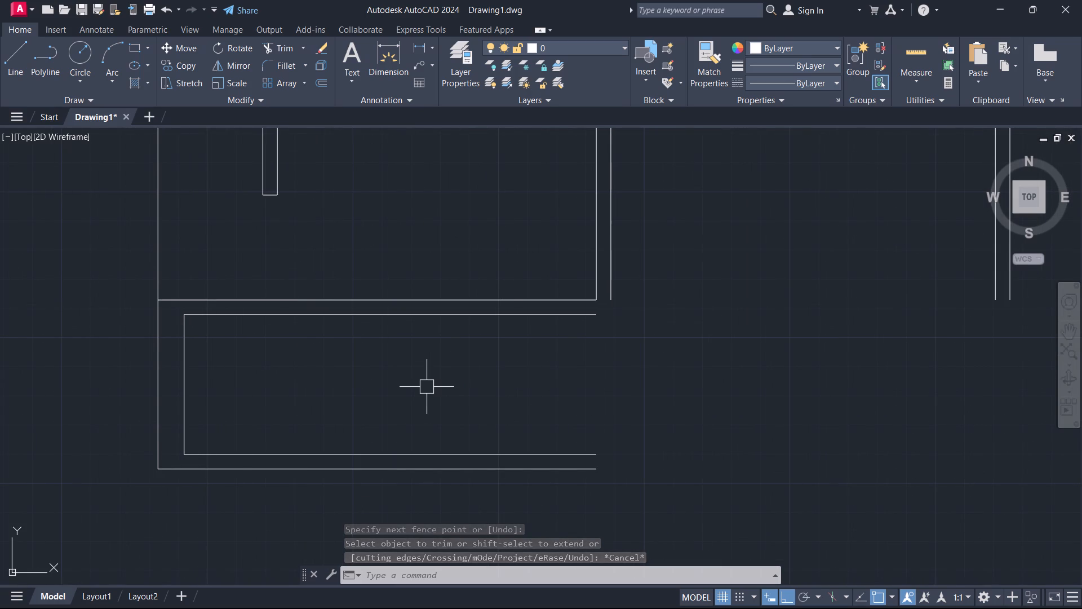
key("o")
key("space")
type("8'")
key("space")
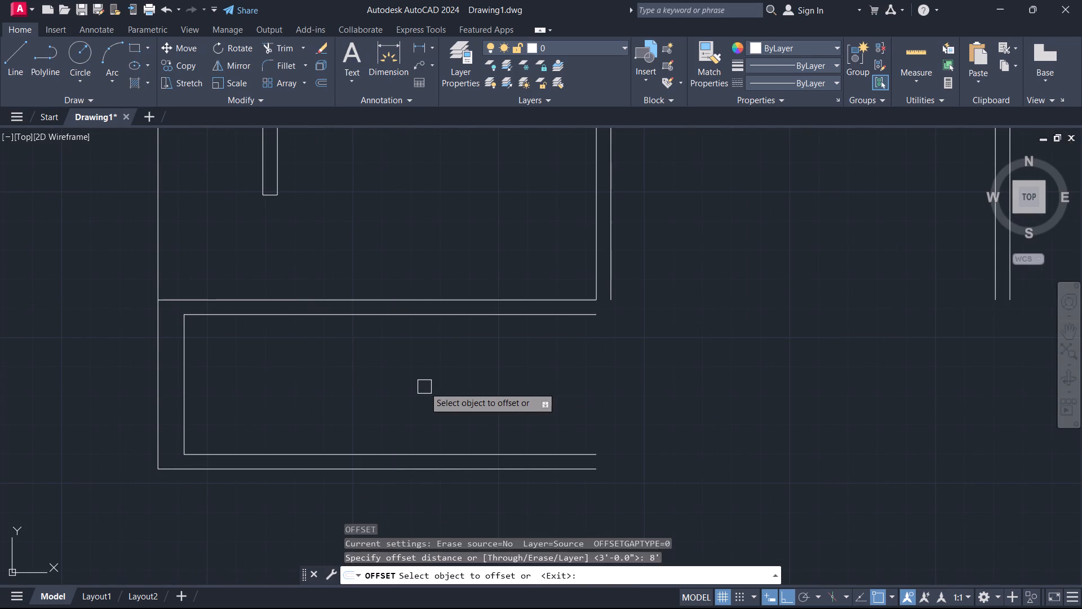
left_click(185, 377)
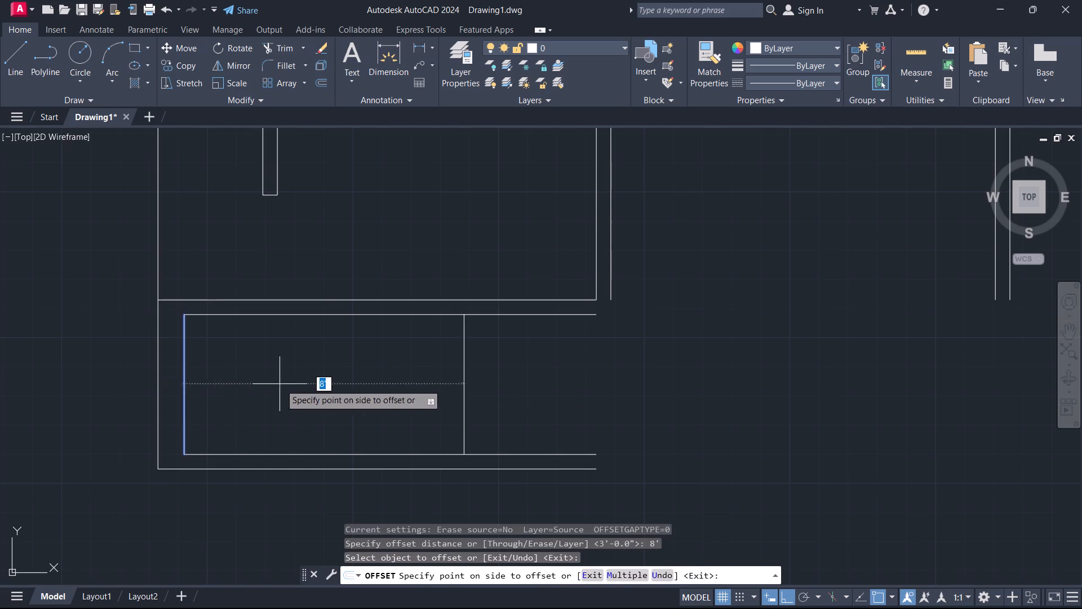
left_click(280, 384)
key("Escape")
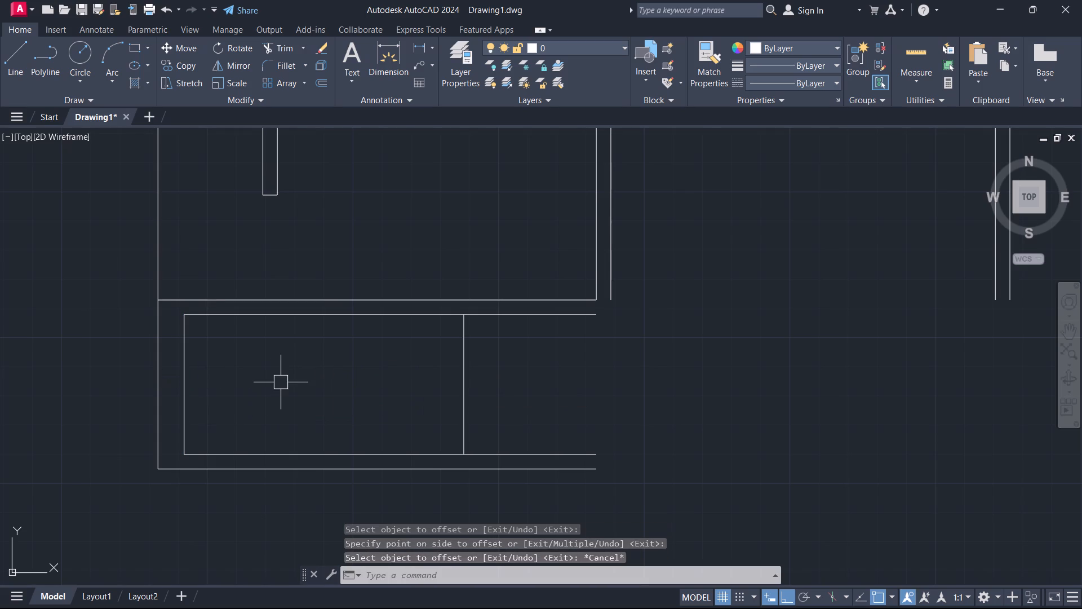
Offset the new vertical line in the lower room 5" to the right to form the partition's thickness.
type("o")
key("space")
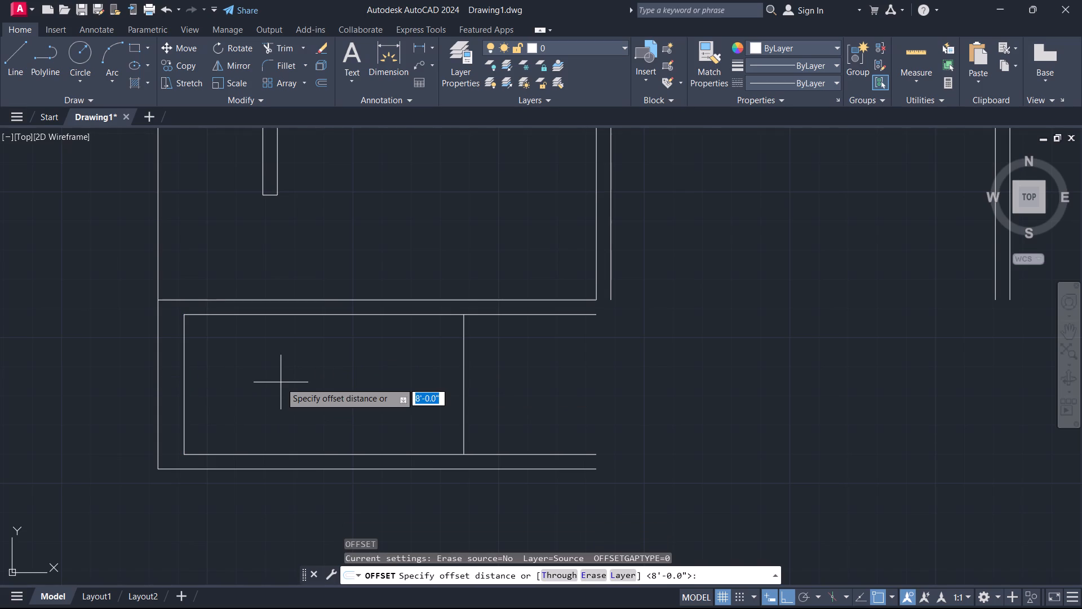
key("5")
key("Return")
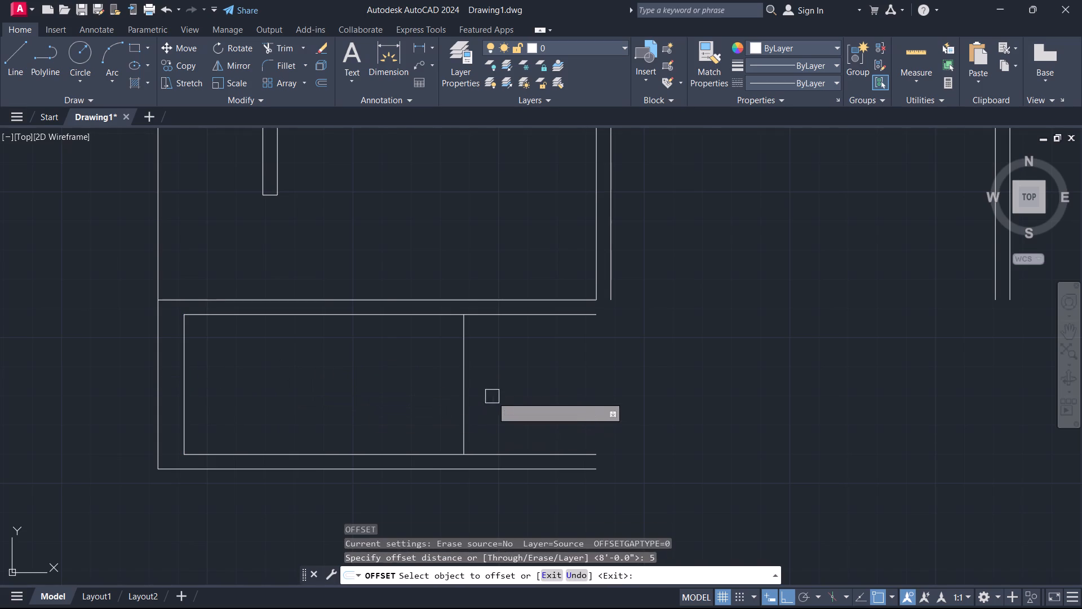
left_click_drag(467, 379, 475, 382)
left_click(501, 390)
key("Escape")
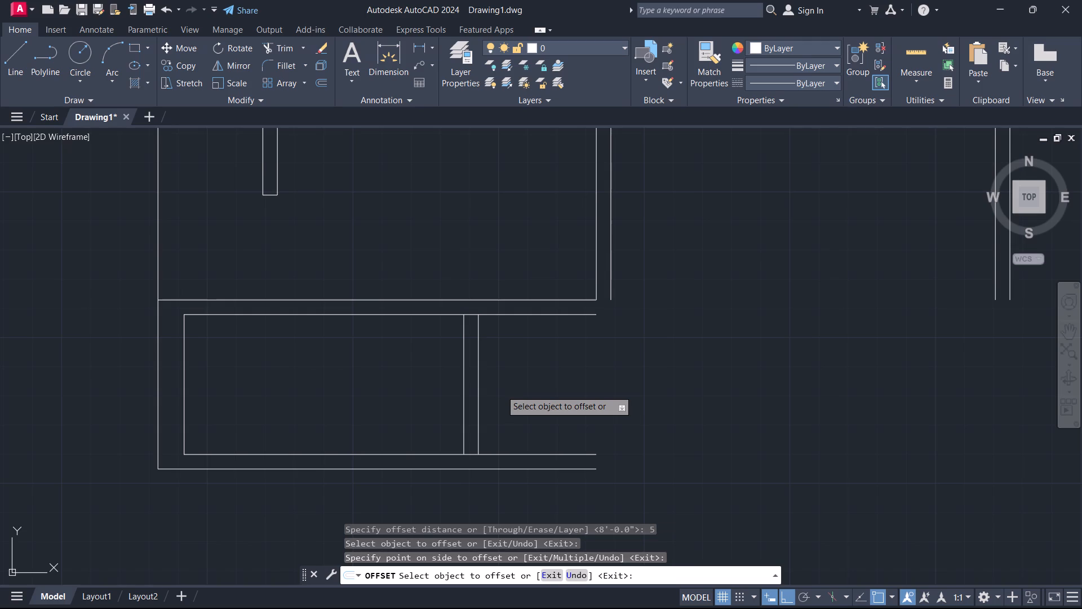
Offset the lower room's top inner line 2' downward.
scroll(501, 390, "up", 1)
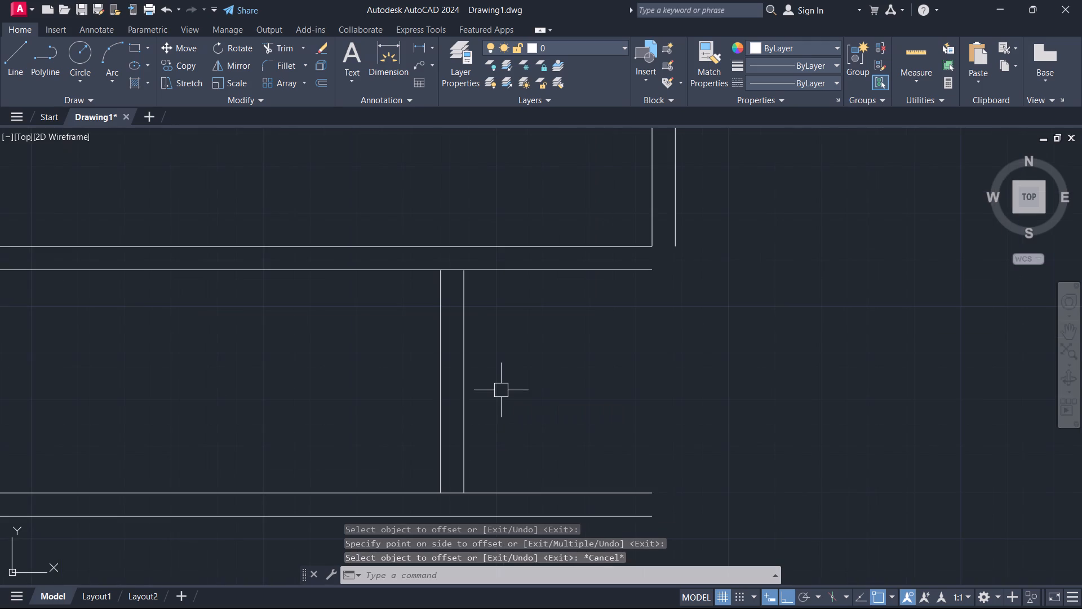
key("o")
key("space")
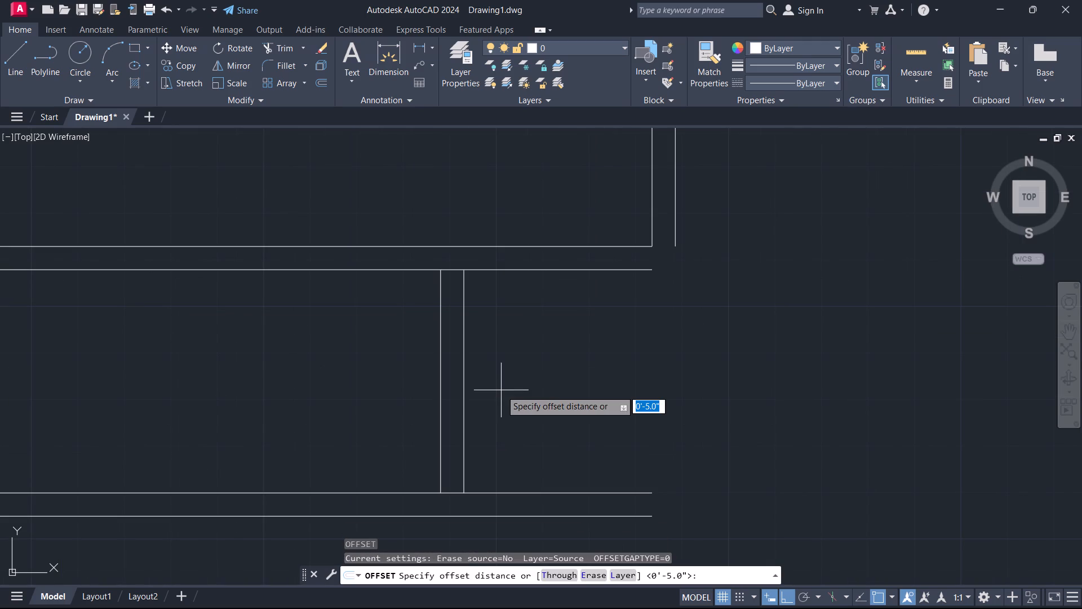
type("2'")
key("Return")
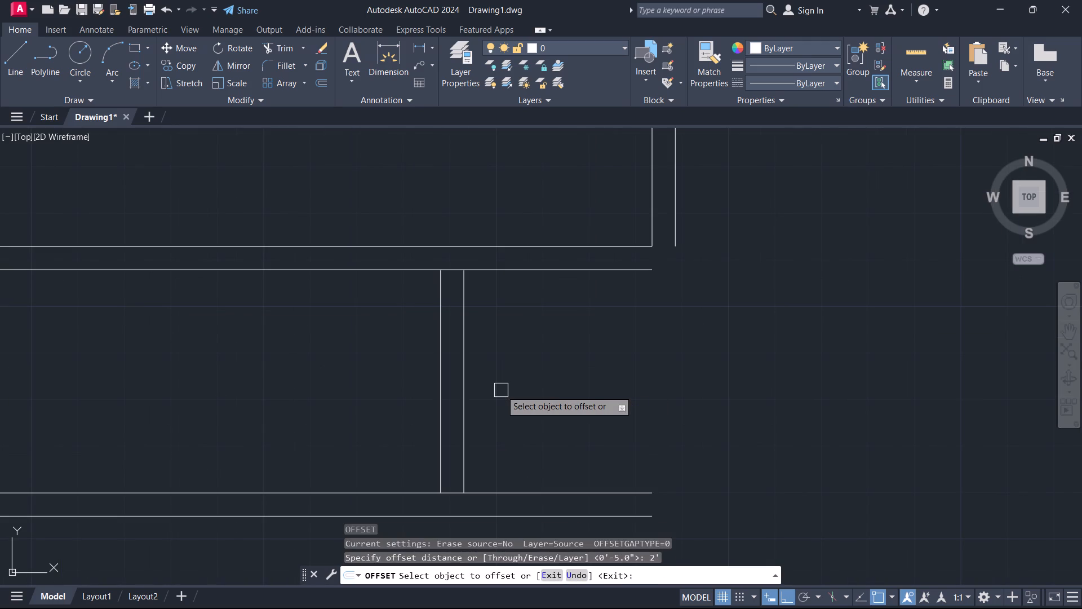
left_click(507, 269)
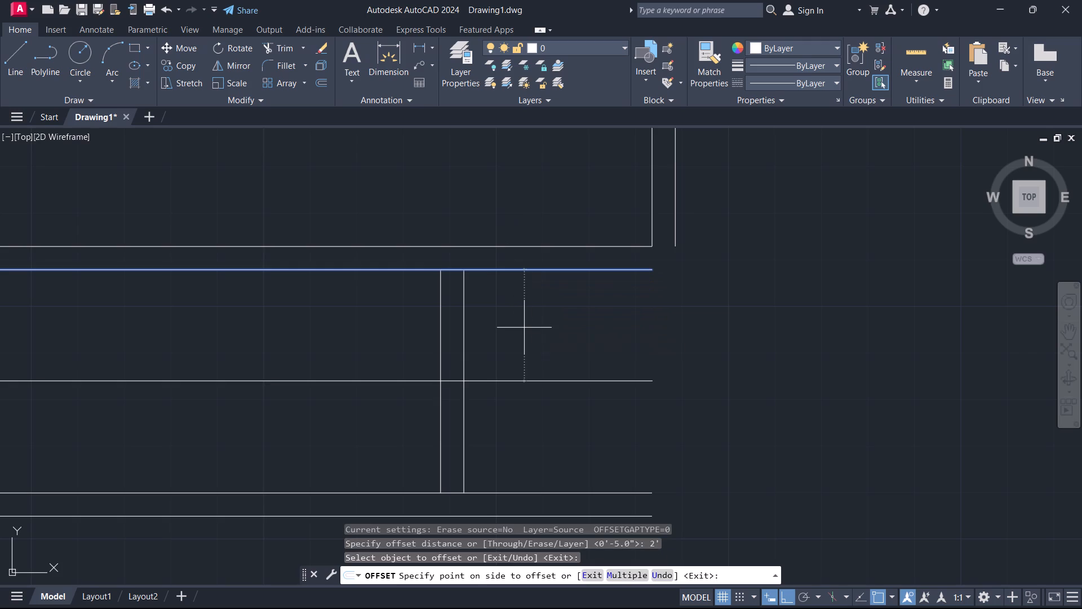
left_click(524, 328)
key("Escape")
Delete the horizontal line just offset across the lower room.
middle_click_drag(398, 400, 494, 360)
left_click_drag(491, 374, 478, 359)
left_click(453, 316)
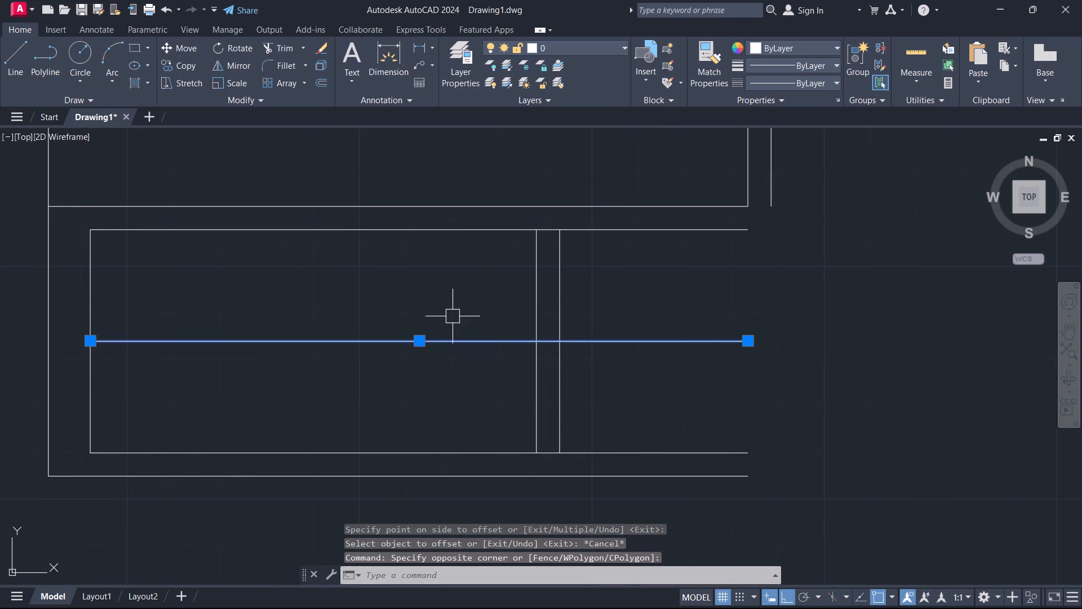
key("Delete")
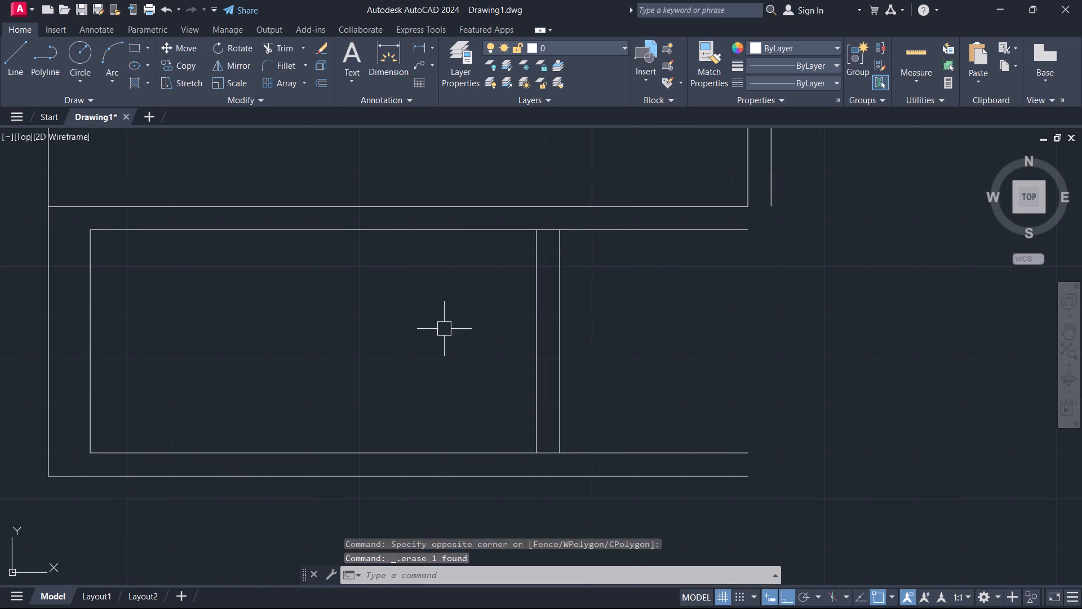
Offset the lower room's top inner line 1' downward.
type("o 1'")
key("Return")
left_click(637, 233)
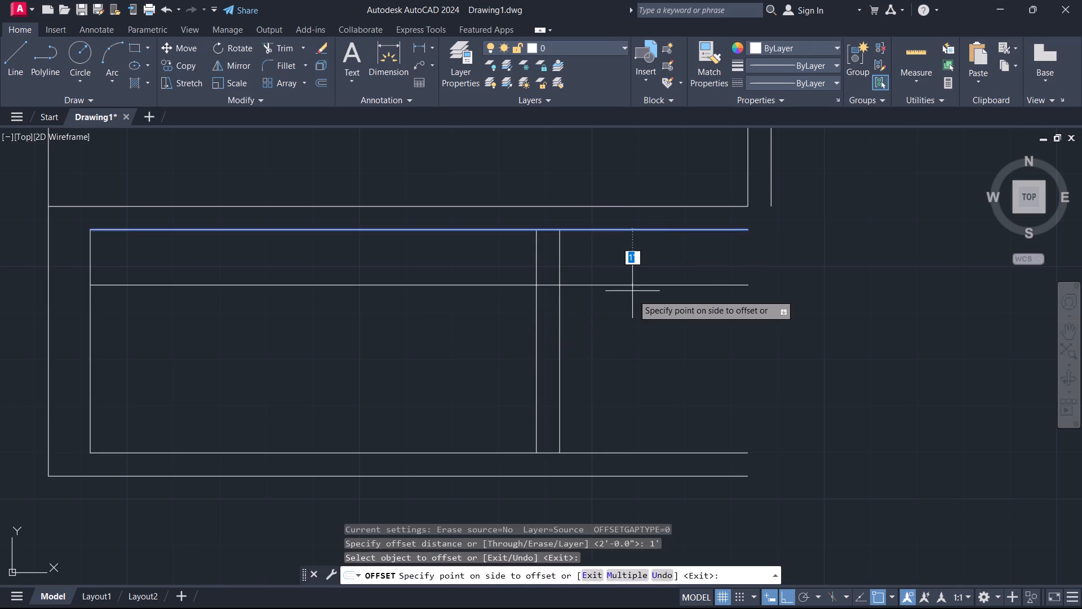
left_click(633, 296)
key("Escape")
Offset the new horizontal line 5" downward to form the second line of the stepped wall.
type("o 5")
key("Return")
left_click(645, 290)
left_click(656, 351)
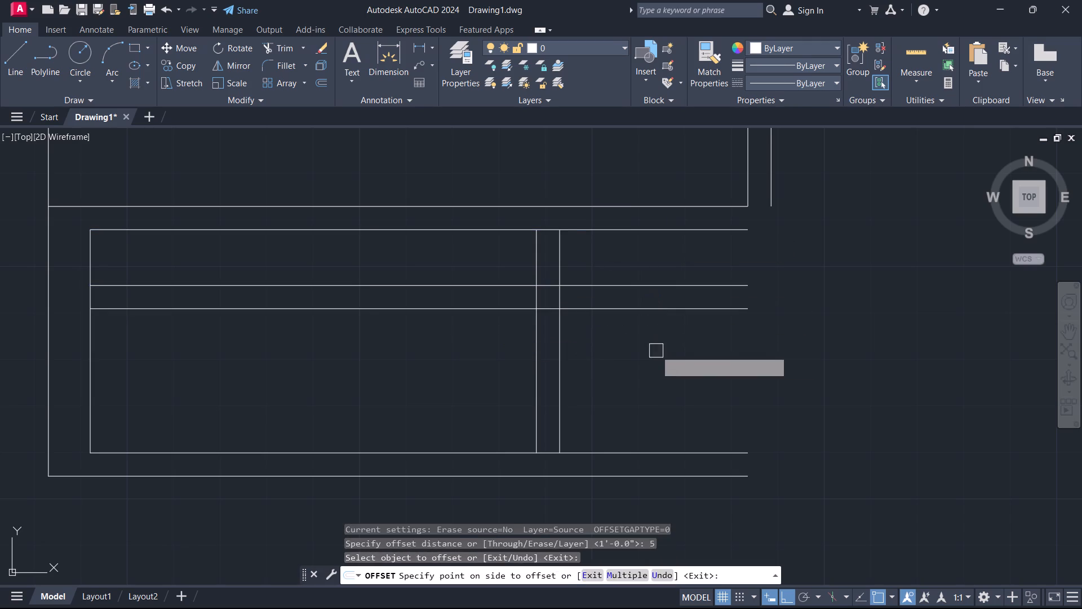
key("Escape")
Trim both new horizontal lines left of the lower room's vertical pair.
type("tr")
key("space")
left_click_drag(475, 336, 480, 280)
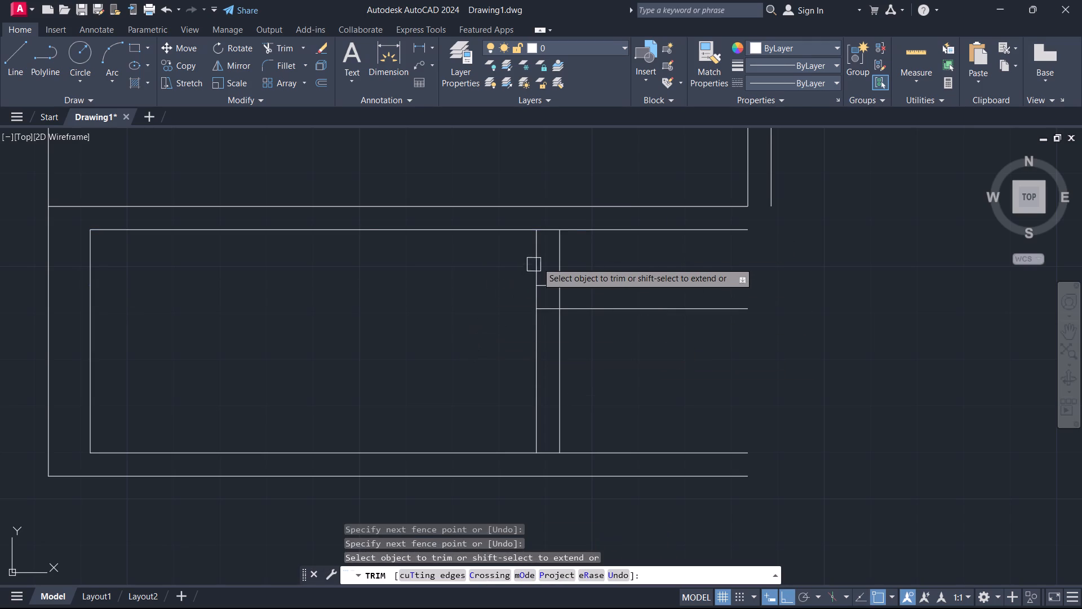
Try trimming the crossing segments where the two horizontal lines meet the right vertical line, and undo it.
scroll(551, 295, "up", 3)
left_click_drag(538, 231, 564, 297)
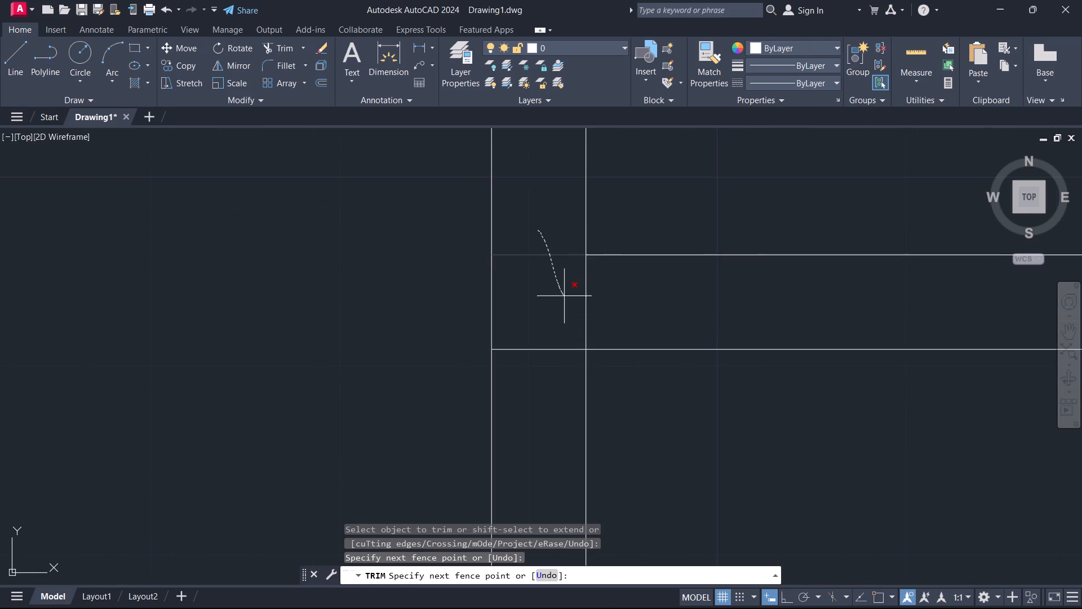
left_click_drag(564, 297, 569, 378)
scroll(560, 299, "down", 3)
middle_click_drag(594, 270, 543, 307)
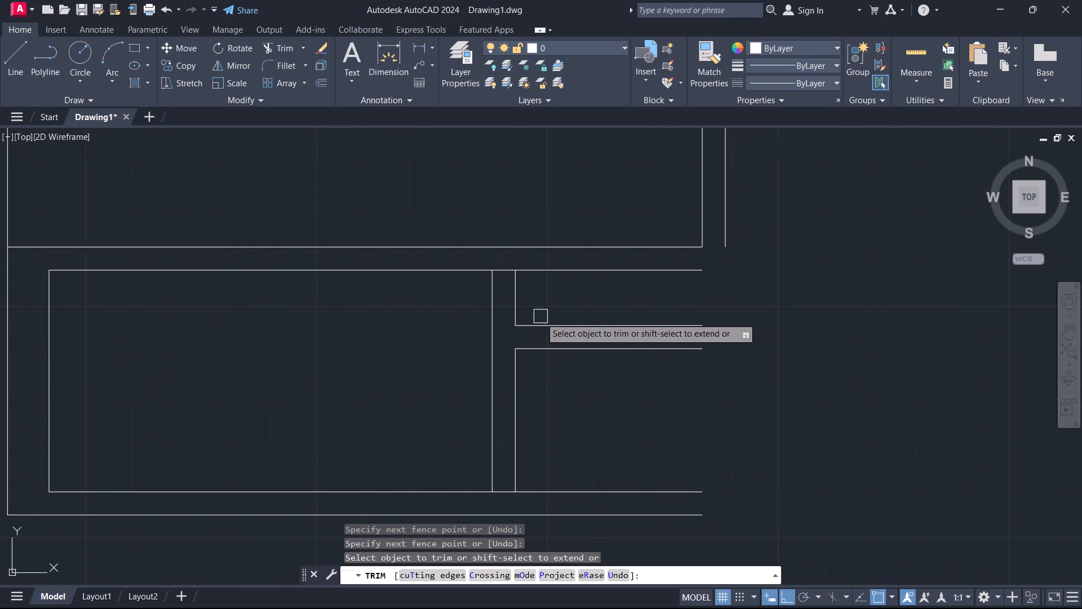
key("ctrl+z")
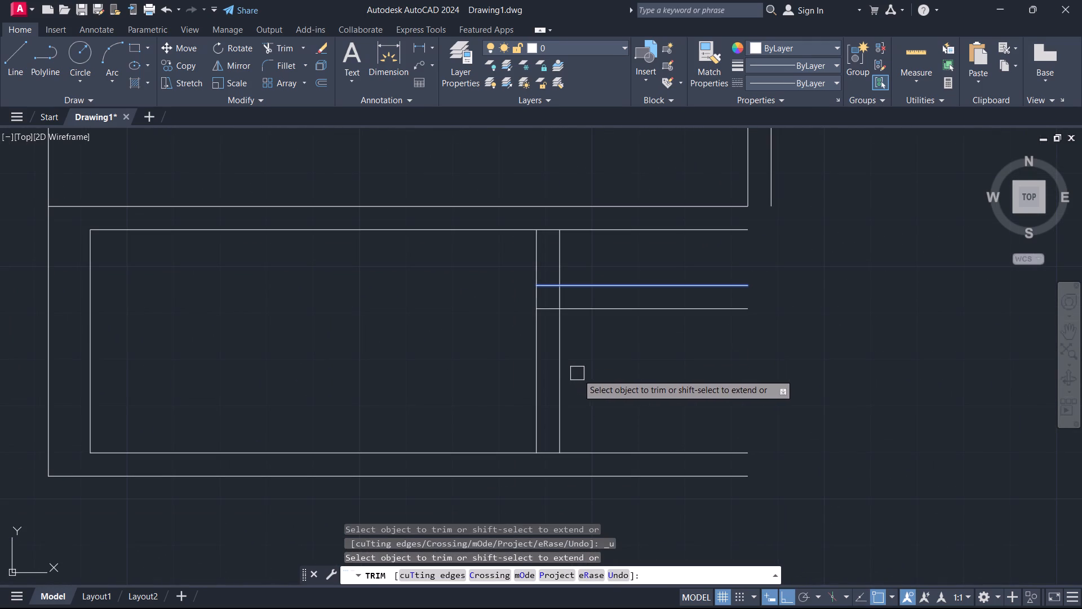
Trim the vertical pair below the stepped wall and the overlapping corner segments to leave two clean nested corners.
left_click_drag(580, 374, 481, 367)
scroll(567, 314, "up", 3)
left_click_drag(548, 259, 493, 183)
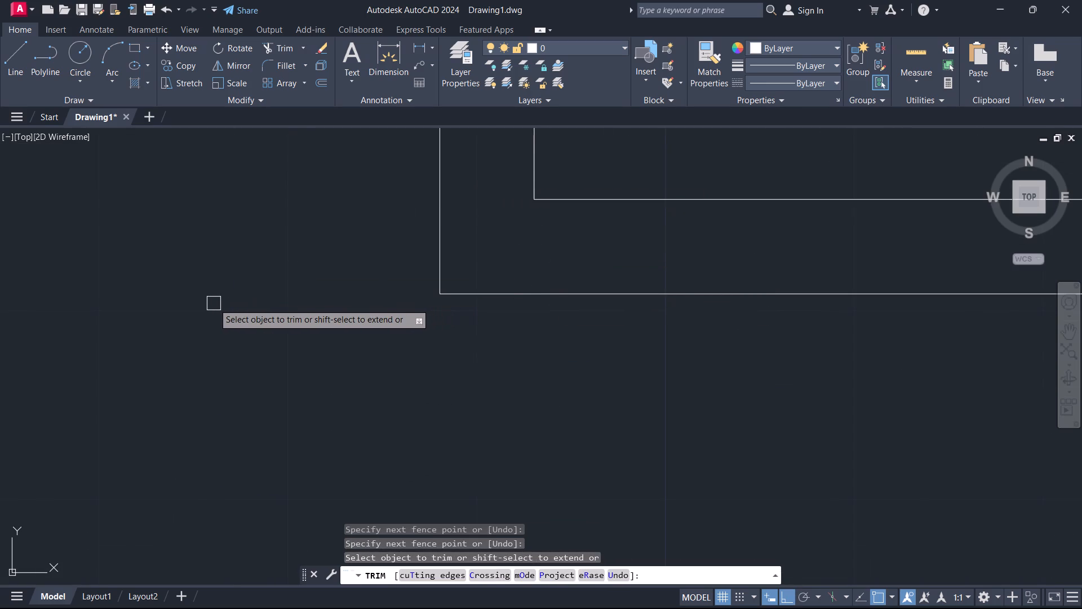
Extend the right vertical line of the stepped wall up to the upper line of the middle room's bottom wall.
scroll(520, 233, "down", 2)
scroll(578, 241, "down", 1)
middle_click_drag(582, 241, 475, 343)
scroll(447, 301, "up", 1)
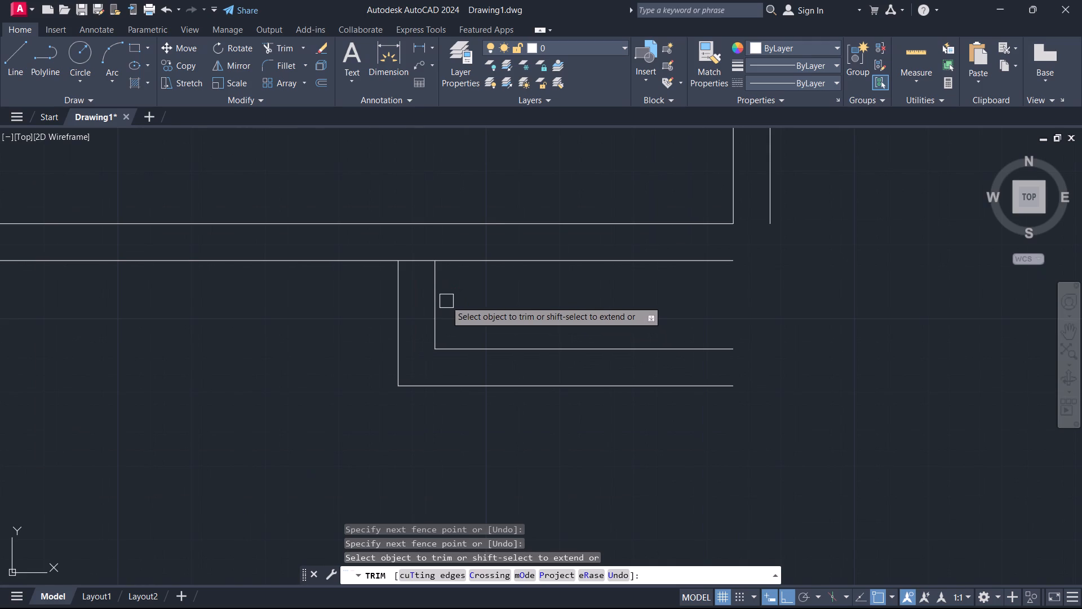
type("ex")
key("space")
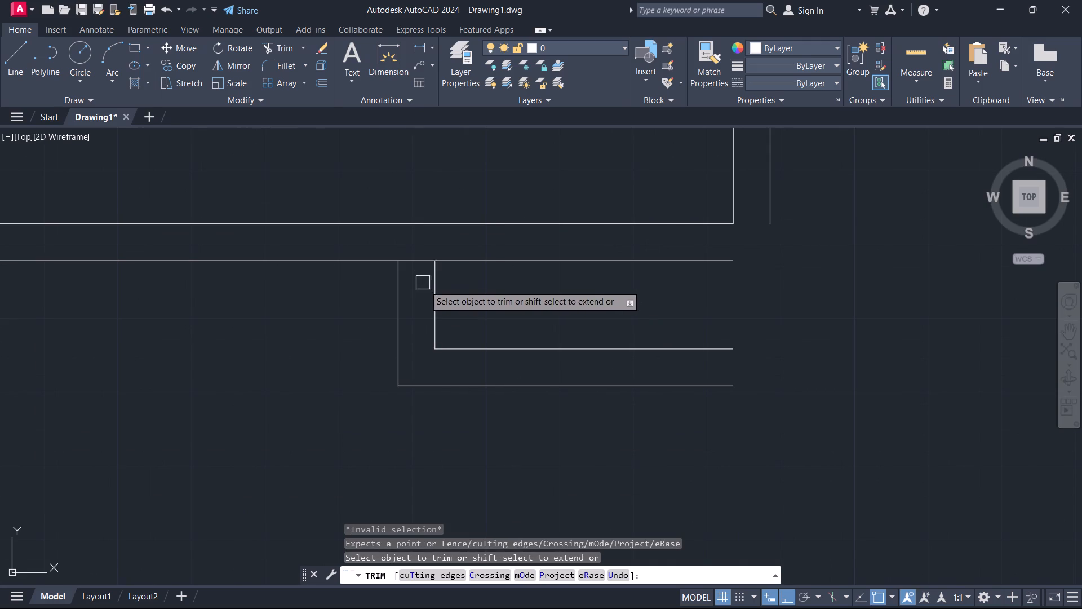
key("Escape")
type("ex")
key("space")
left_click(429, 296)
key("Escape")
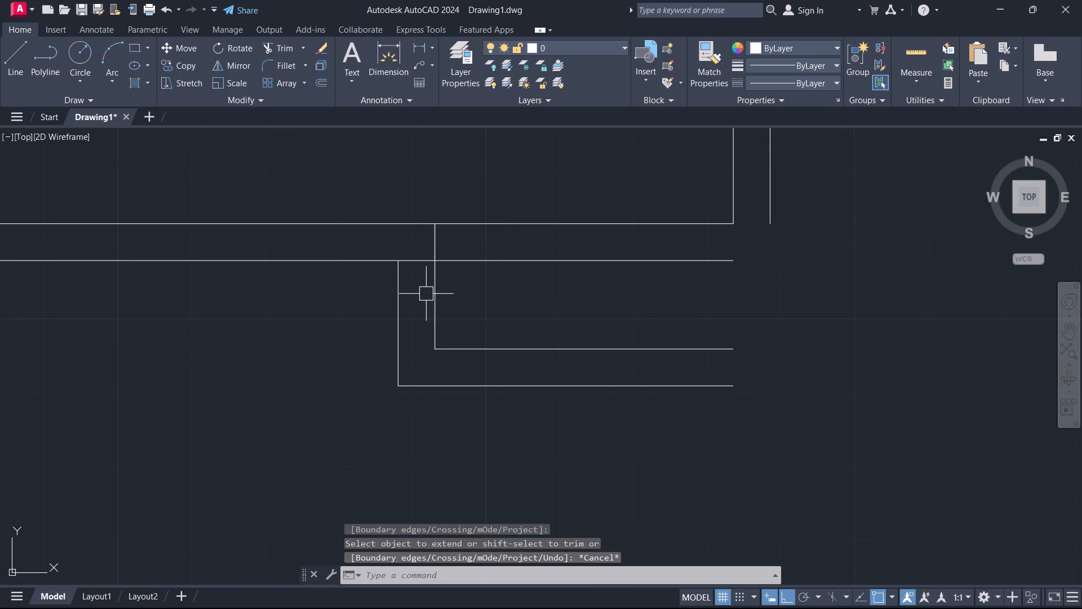
Trim the lower line of the middle room's bottom wall to the right of the stepped wall's left vertical line.
type("tr")
key("space")
left_click_drag(423, 270, 423, 259)
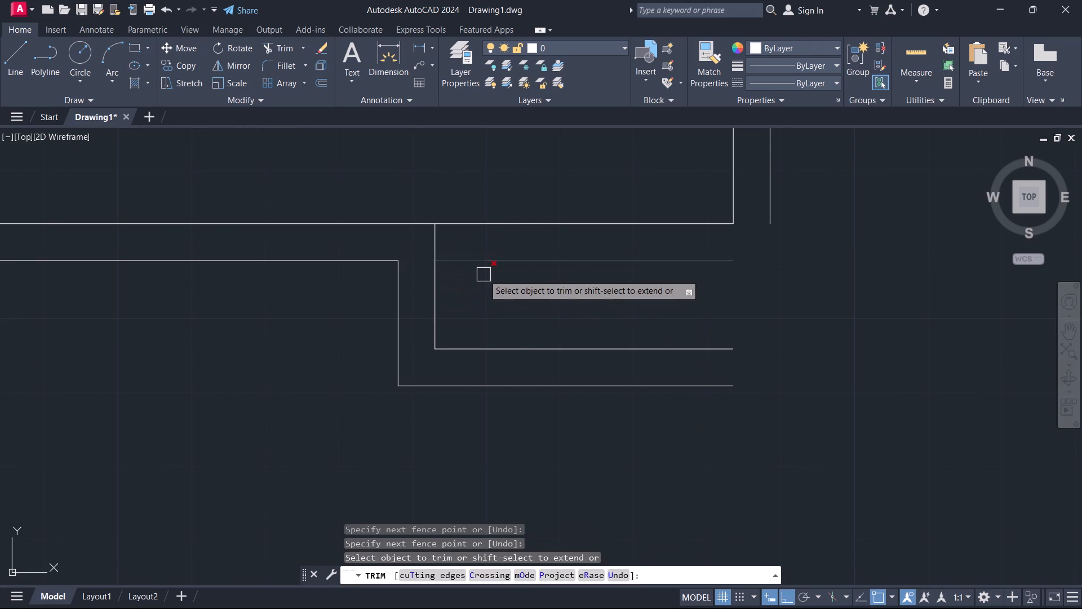
left_click(492, 261)
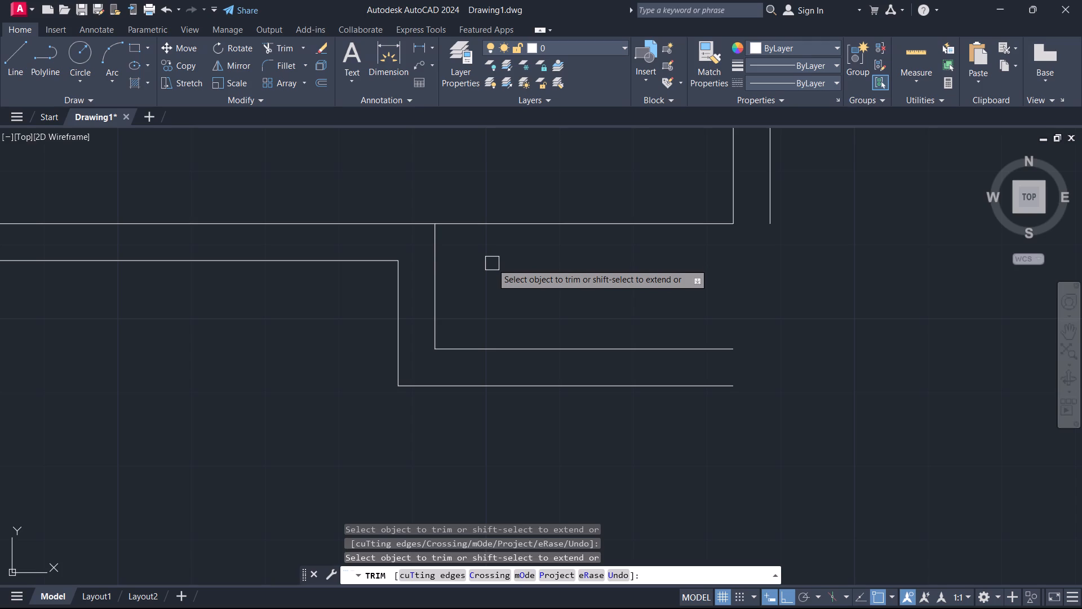
key("Escape")
Fillet the left line of the middle room's right wall to the stepped wall's upper horizontal line with a zero-radius corner.
scroll(613, 334, "down", 2)
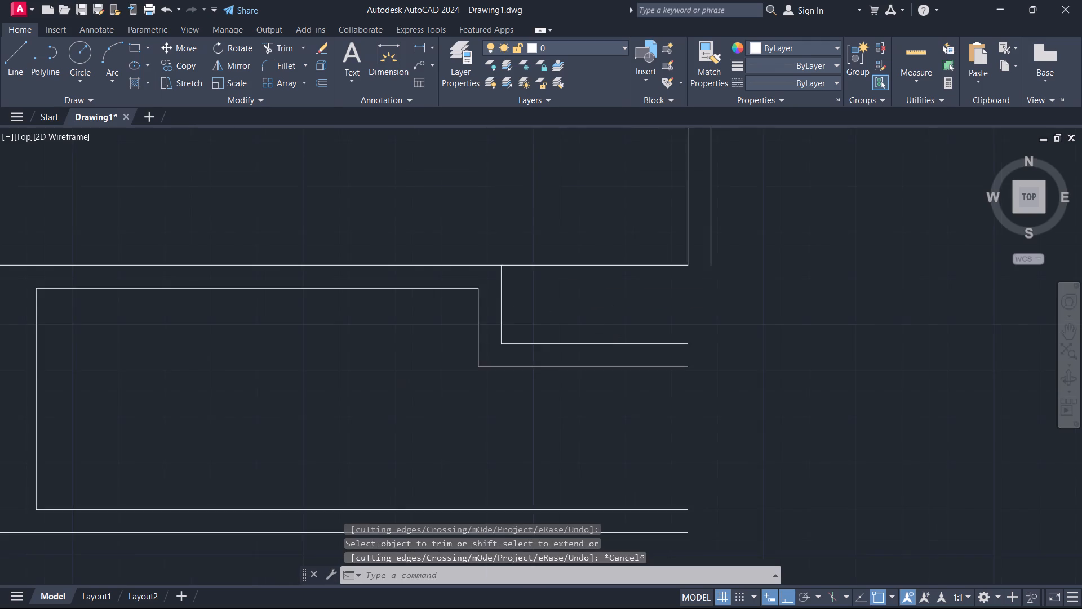
middle_click_drag(613, 334, 530, 354)
scroll(543, 348, "up", 1)
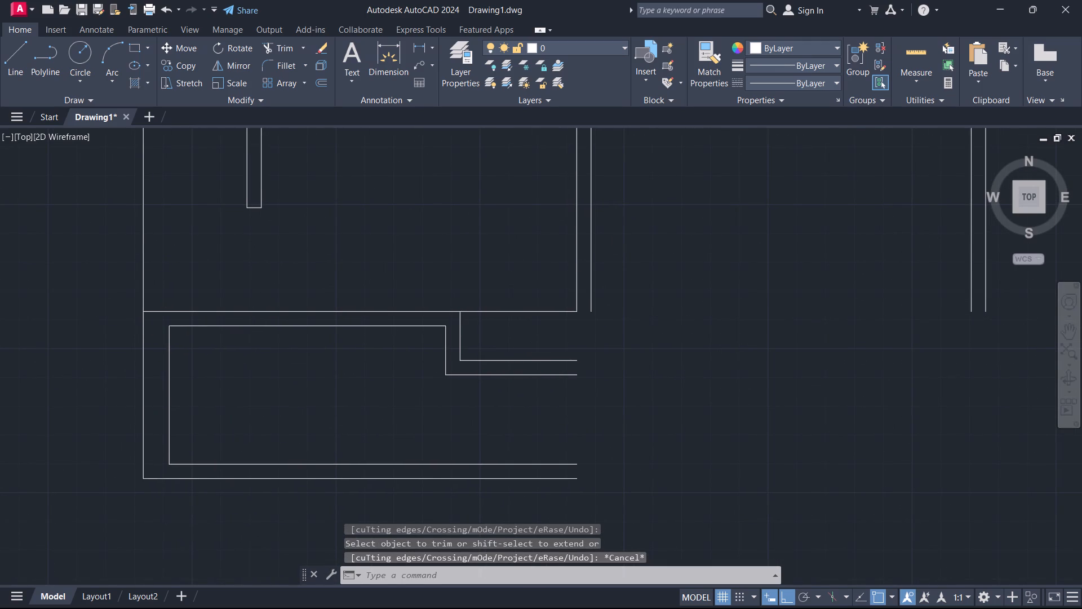
type("f")
key("space")
left_click(592, 266)
left_click(589, 367)
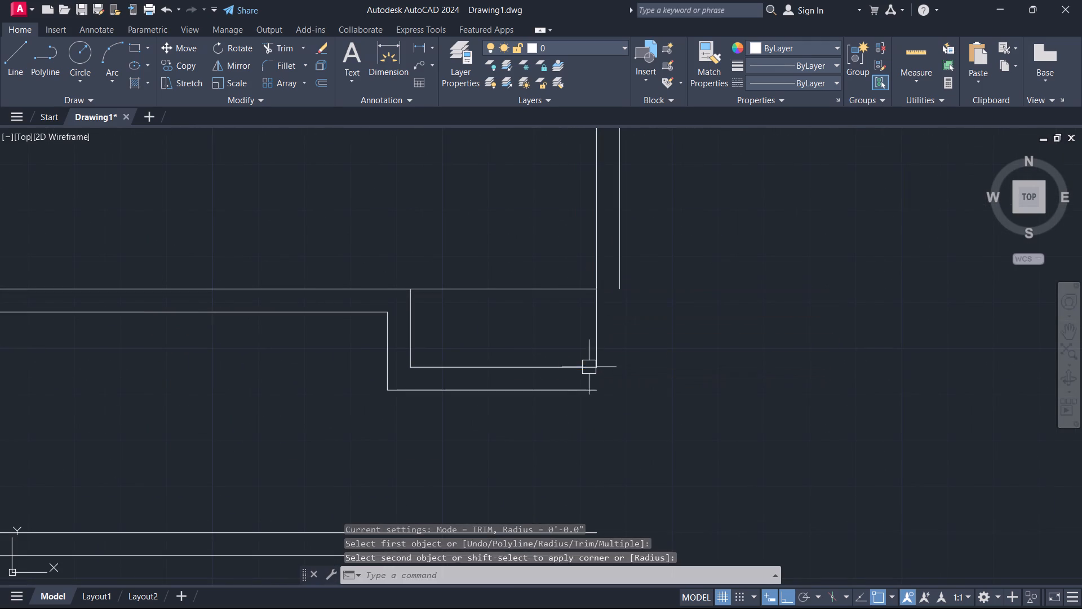
Fillet the stepped wall's lower horizontal line to the right line of the middle room's right wall with a zero-radius corner.
key("space")
left_click(558, 387)
left_click(620, 283)
key("Escape")
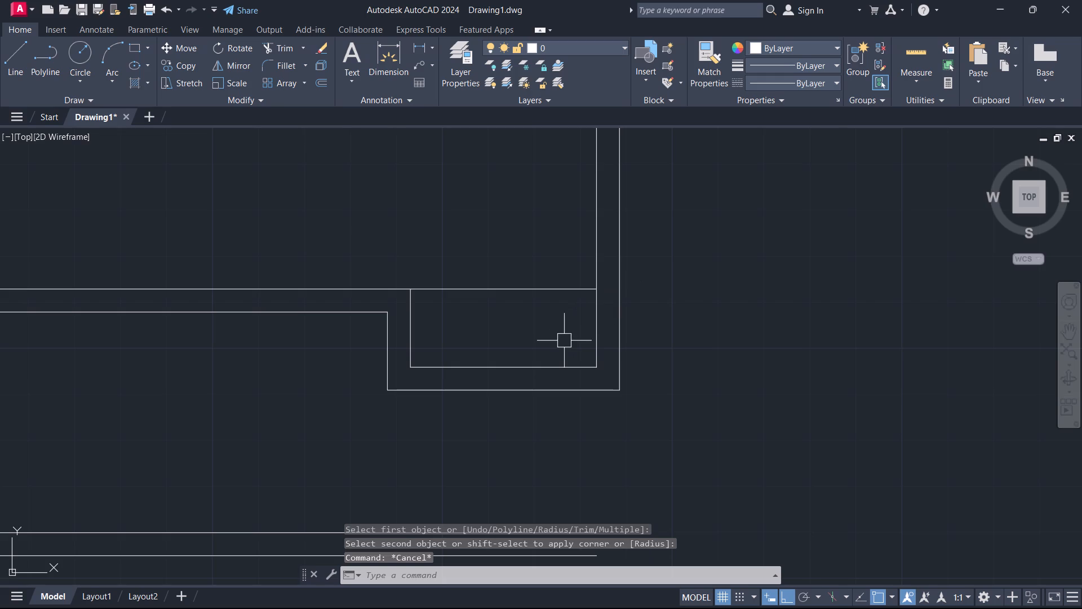
Fillet both lines of the right wall to the matching inner and outer lines of the lower room's bottom wall with zero-radius corners.
middle_click_drag(557, 356, 566, 321)
scroll(563, 345, "down", 2)
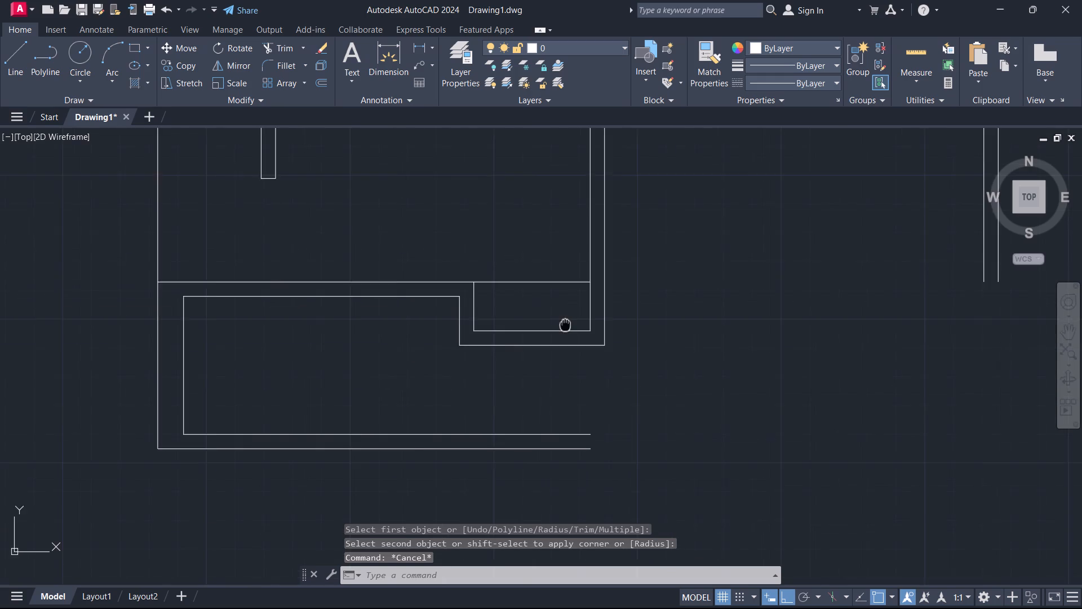
middle_click_drag(566, 321, 566, 319)
scroll(566, 319, "up", 1)
type("f")
key("space")
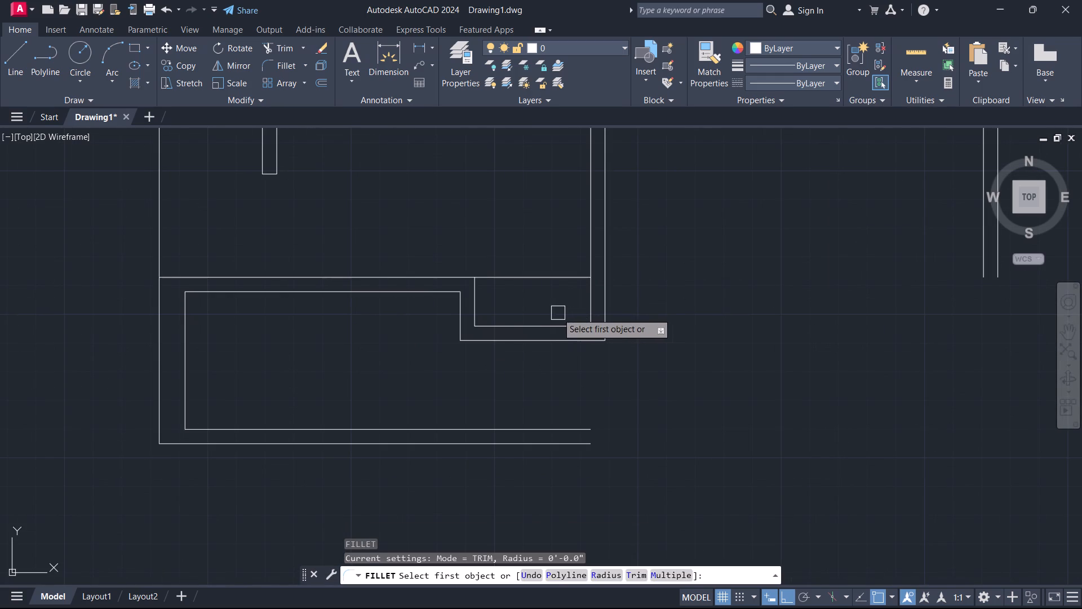
left_click(586, 304)
left_click(565, 427)
key("space")
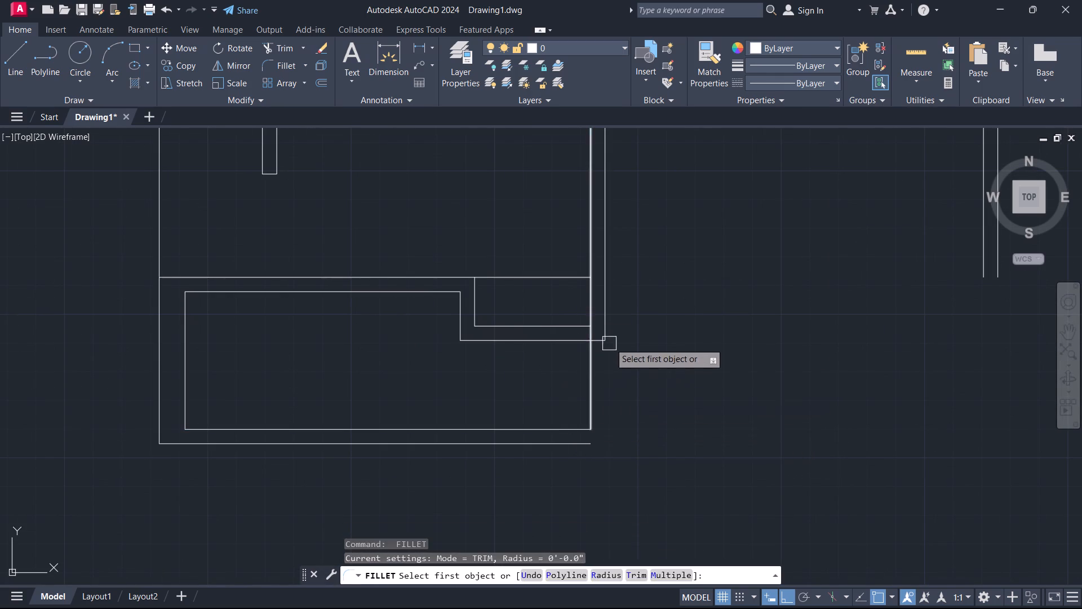
left_click(606, 329)
left_click(550, 448)
key("Escape")
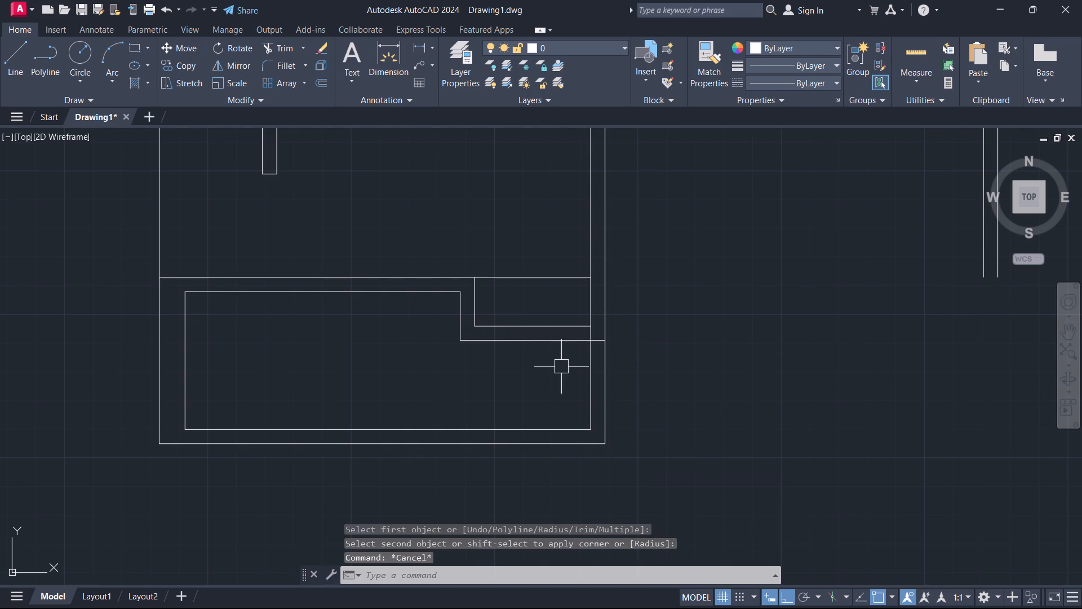
Trim the overlapping segments inside the right wall where the stepped wall's lower horizontal section meets it.
type("tr")
key("space")
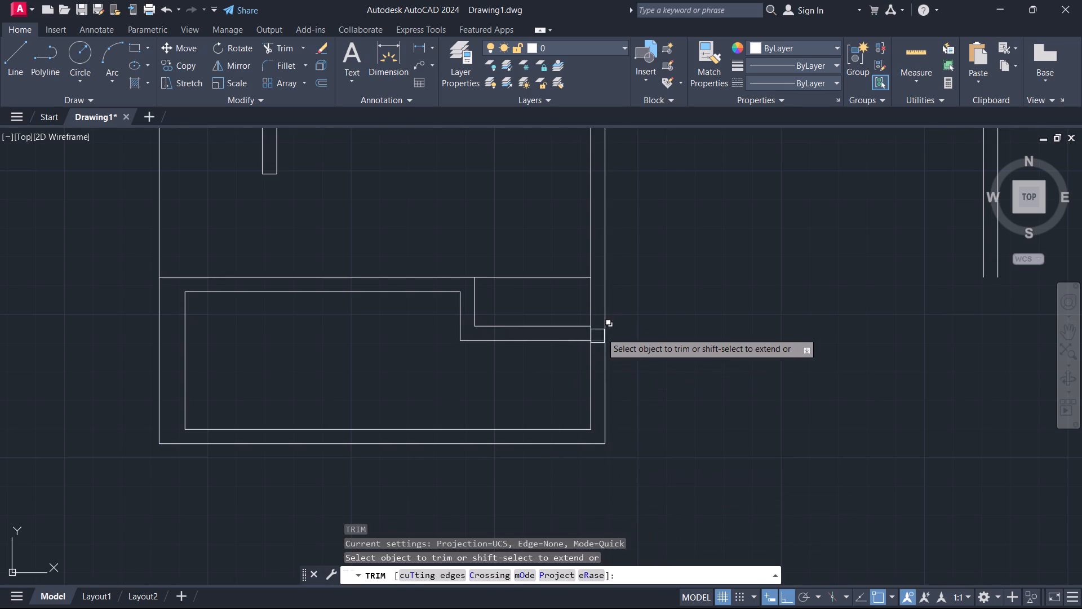
scroll(613, 320, "up", 2)
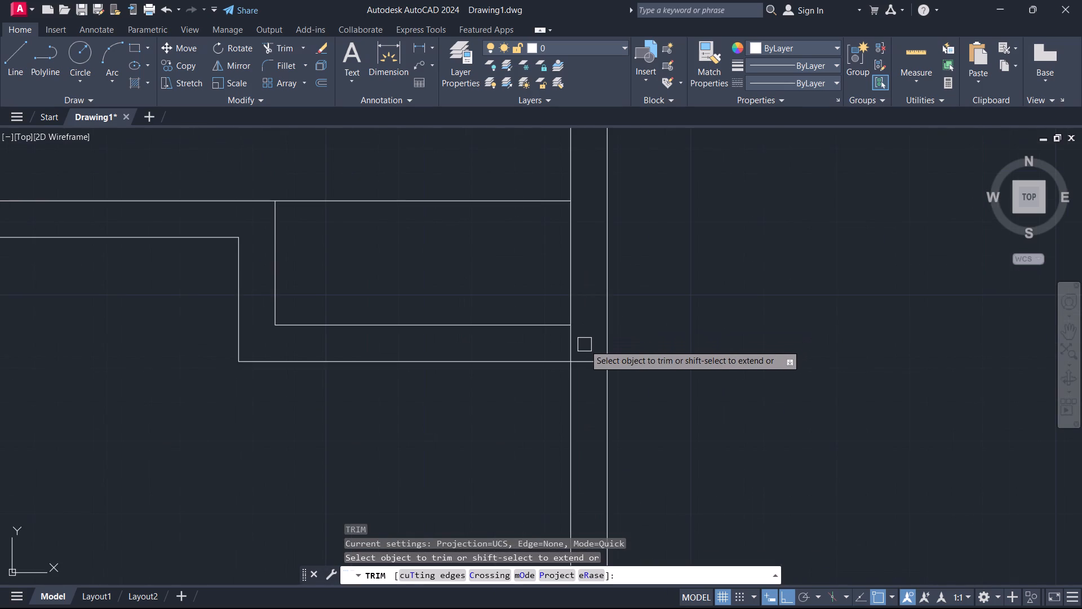
left_click_drag(584, 345, 577, 347)
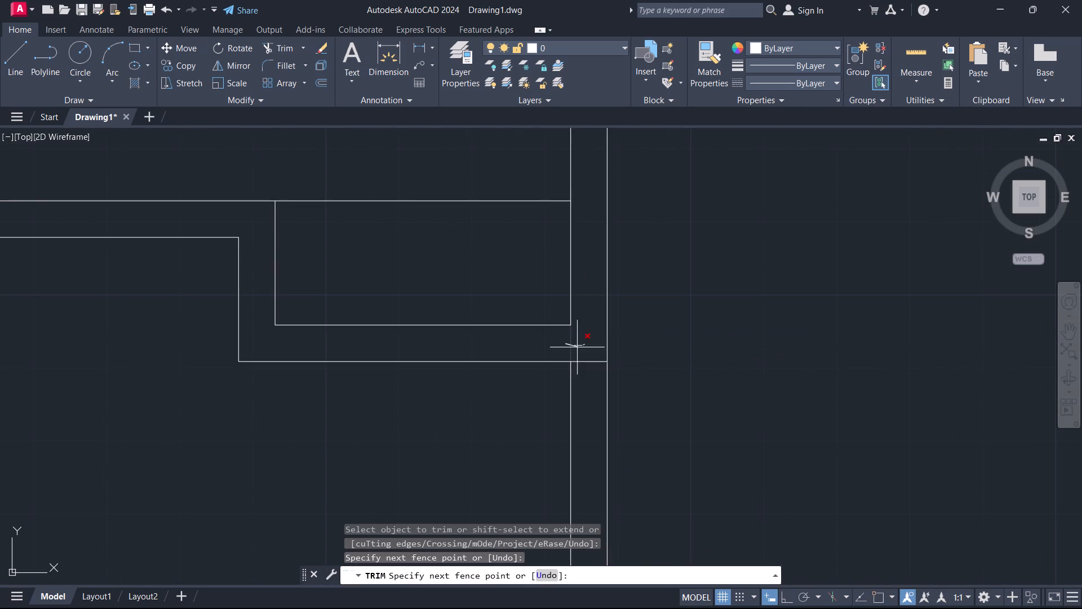
left_click_drag(577, 347, 590, 373)
key("Escape")
Extend the upper line of the middle room's bottom wall to the outer line of the right wall.
scroll(533, 396, "down", 1)
middle_click_drag(520, 409, 647, 361)
scroll(647, 361, "down", 2)
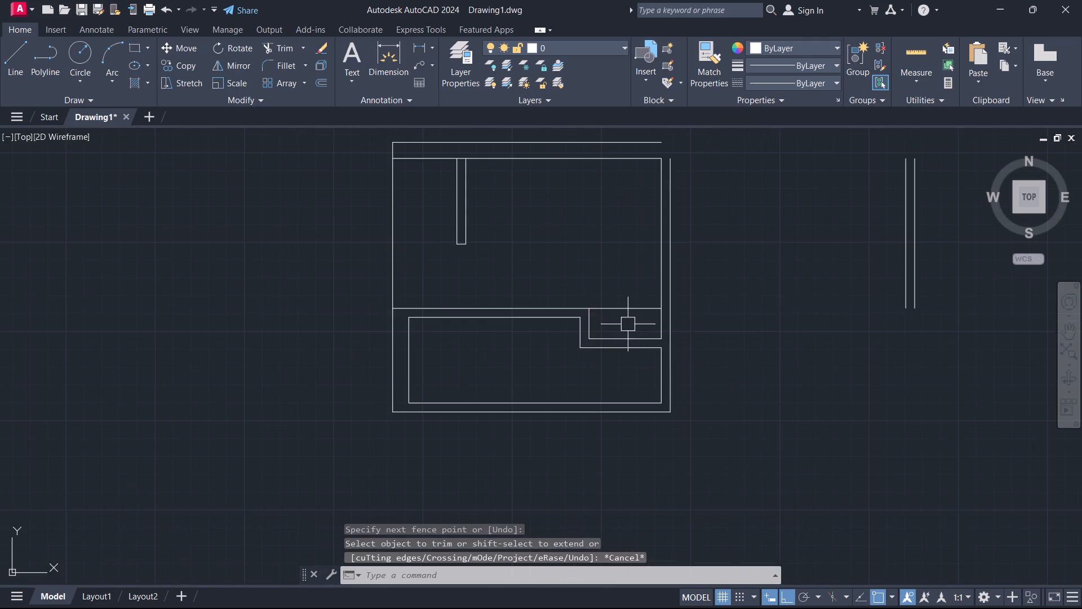
middle_click_drag(625, 314, 607, 349)
scroll(625, 314, "up", 2)
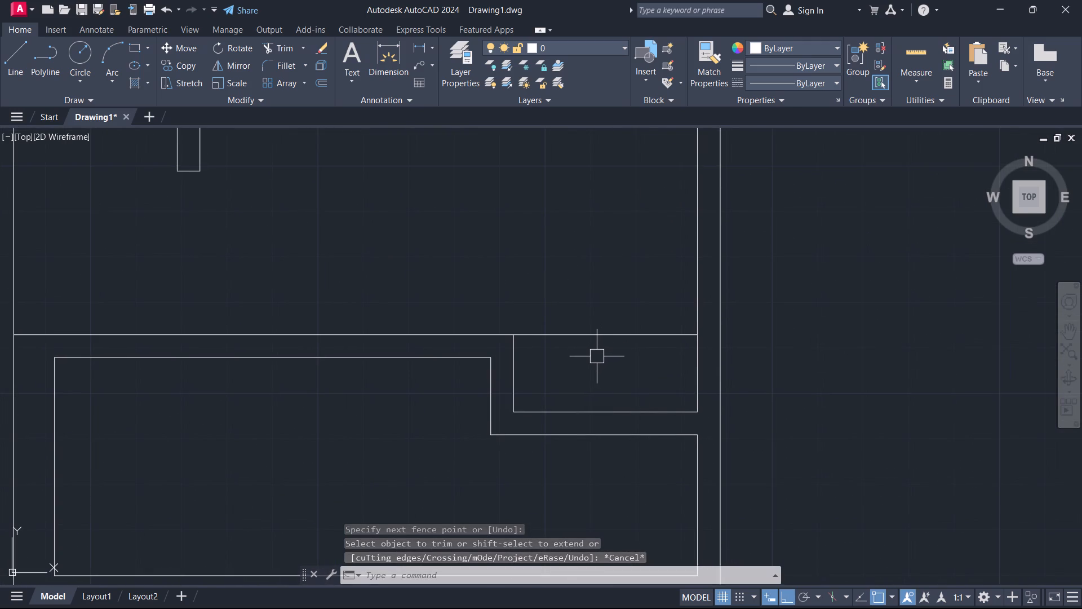
type("ex")
key("space")
left_click(607, 338)
key("Escape")
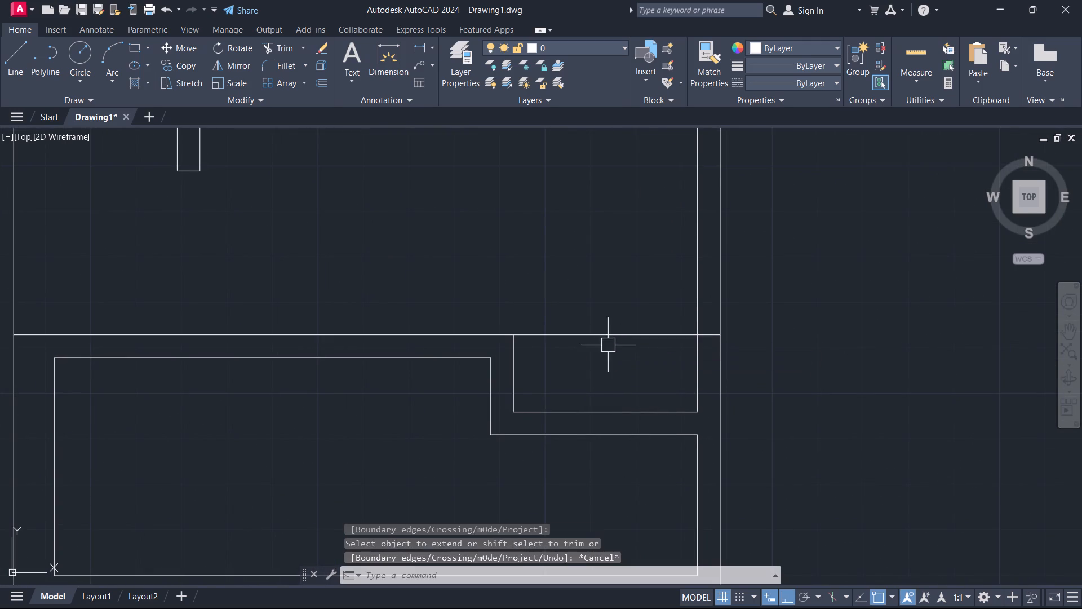
Offset the upper line of the middle room's bottom wall 3' upward.
scroll(607, 346, "down", 1)
middle_click_drag(607, 346, 622, 414)
key("o")
key("space")
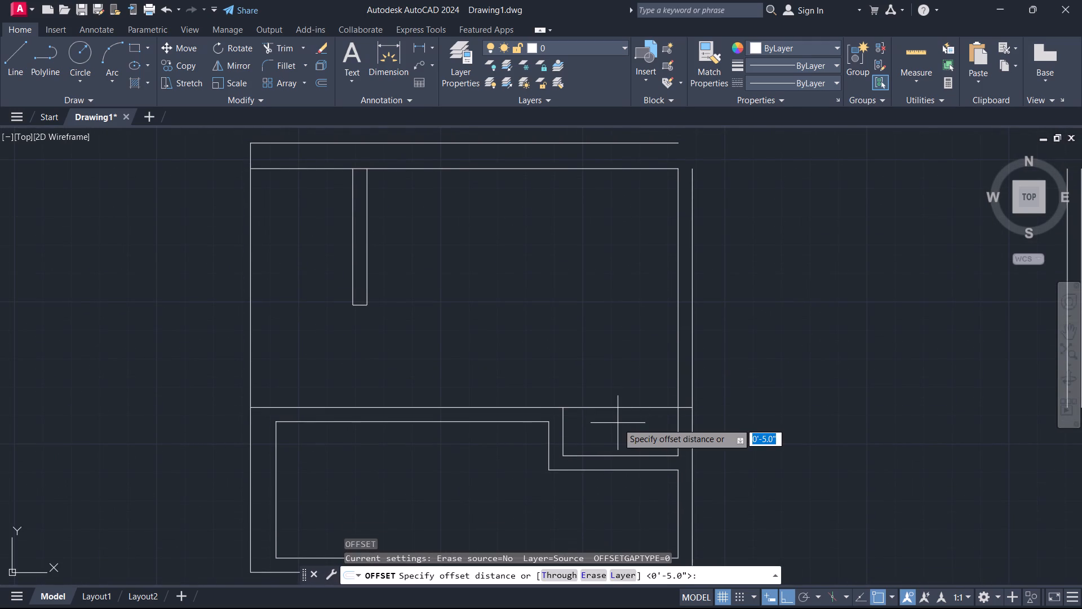
type("3'")
key("Return")
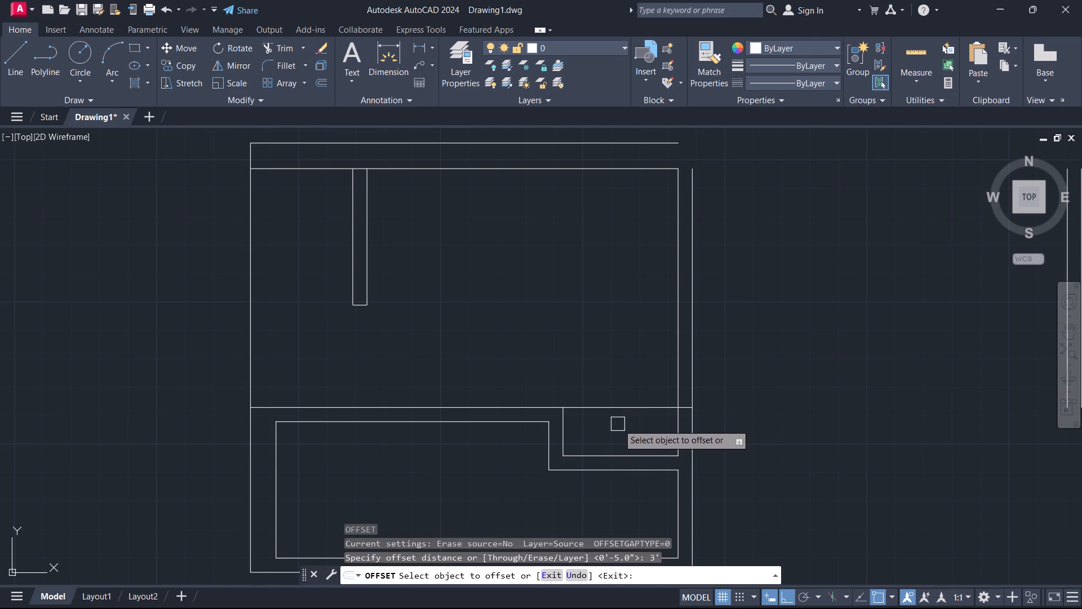
left_click(643, 410)
left_click(631, 372)
key("Escape")
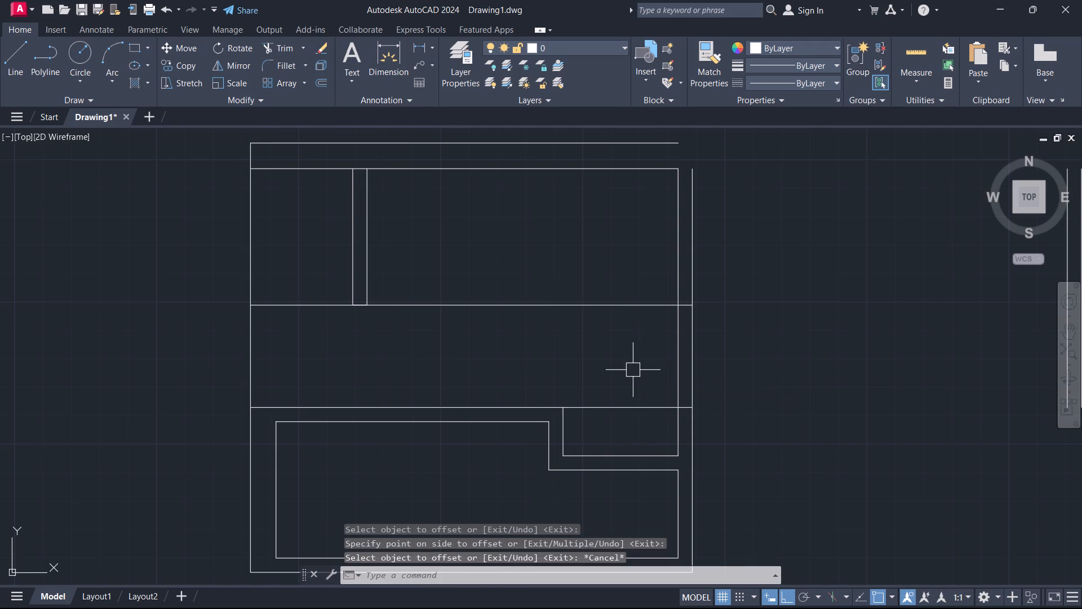
Trim both right wall lines between the middle room's bottom wall and the 3' offset line to make an opening.
type("tr")
key("space")
left_click_drag(634, 369, 753, 344)
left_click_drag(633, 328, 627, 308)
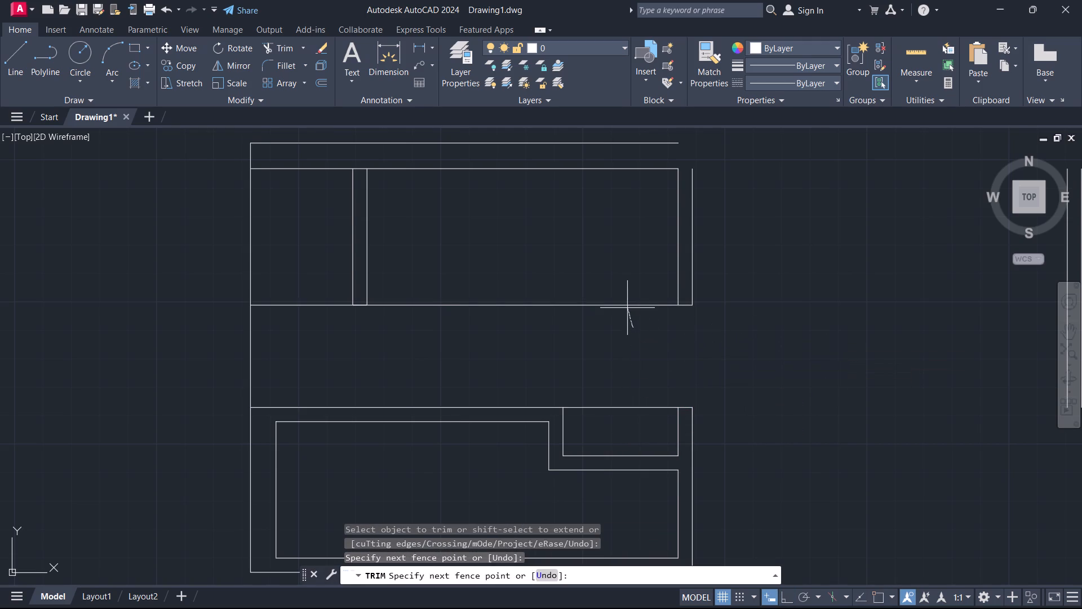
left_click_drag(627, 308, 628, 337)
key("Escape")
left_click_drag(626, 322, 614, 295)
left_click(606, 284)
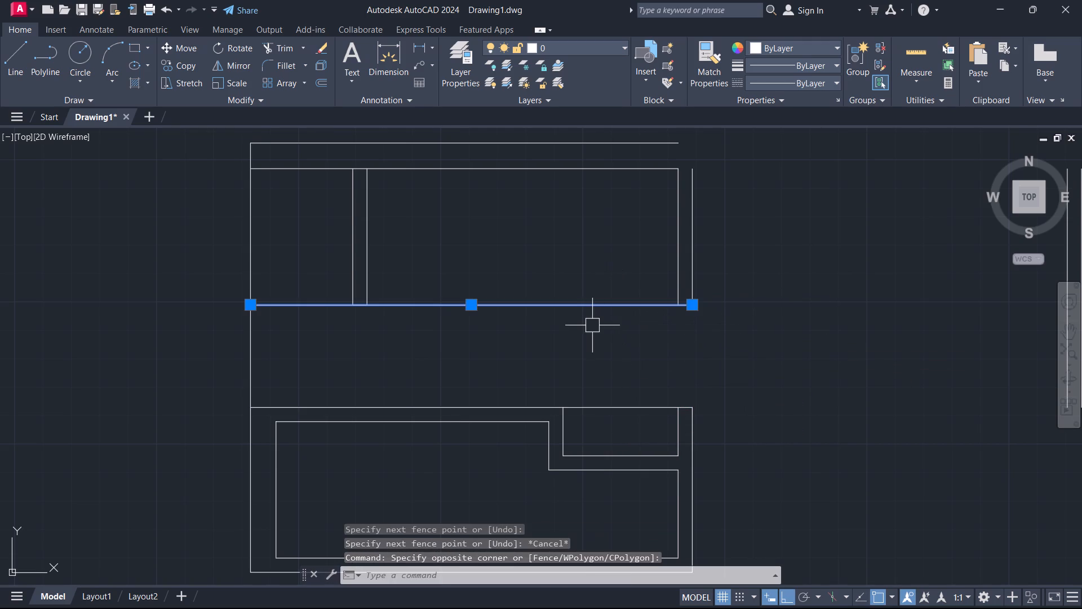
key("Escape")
Trim the 3' offset line between the partition and right wall, and erase its leftover left segment, keeping the right wall's end cap.
type("tr")
key("space")
left_click_drag(595, 333, 580, 288)
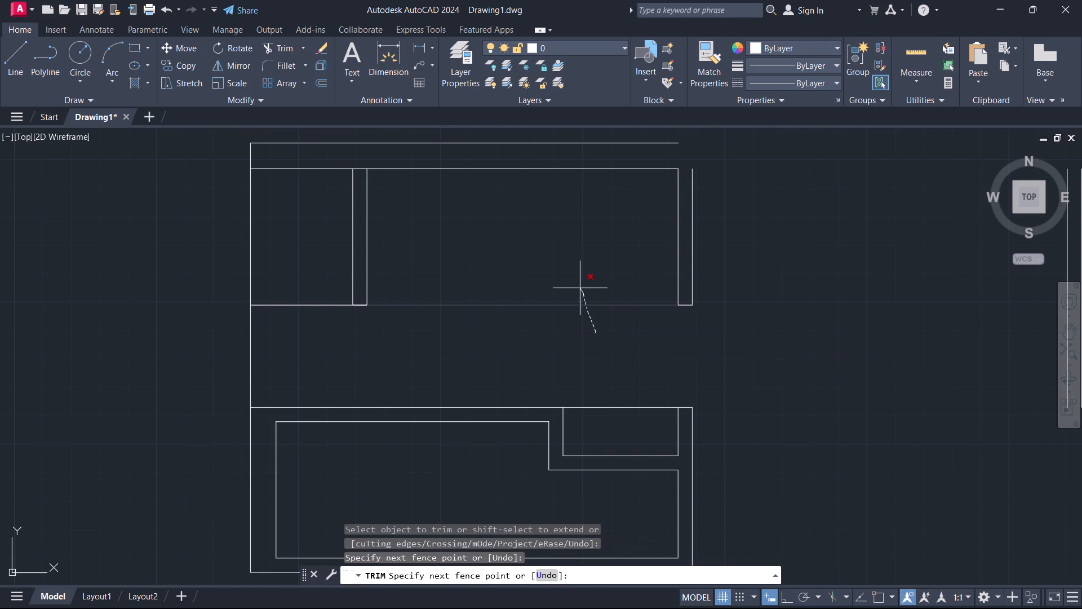
left_click_drag(580, 288, 577, 285)
key("Escape")
left_click_drag(308, 317, 305, 308)
left_click(296, 294)
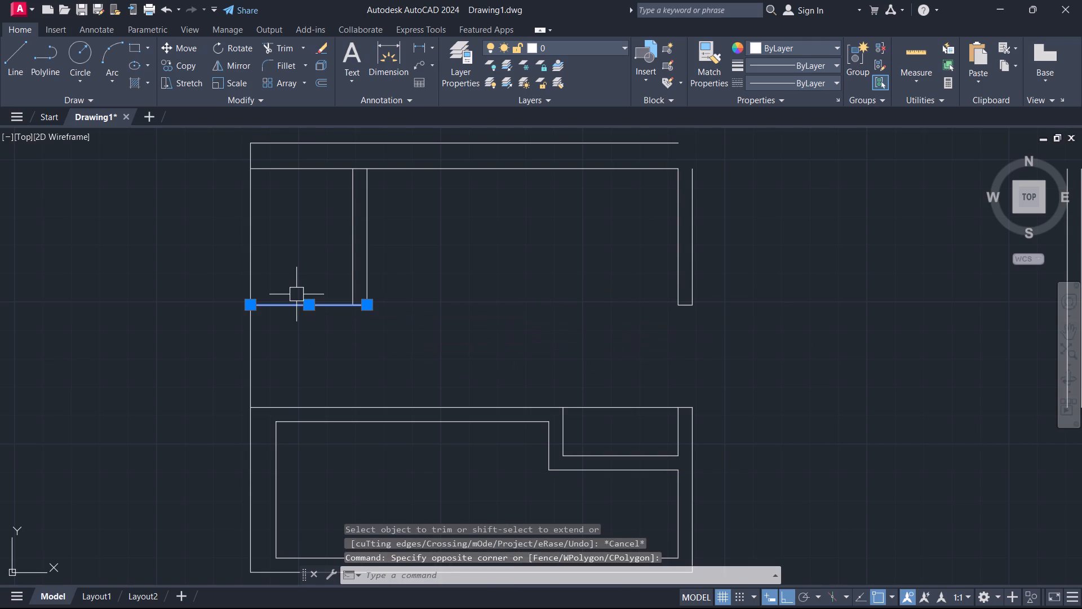
key("Delete")
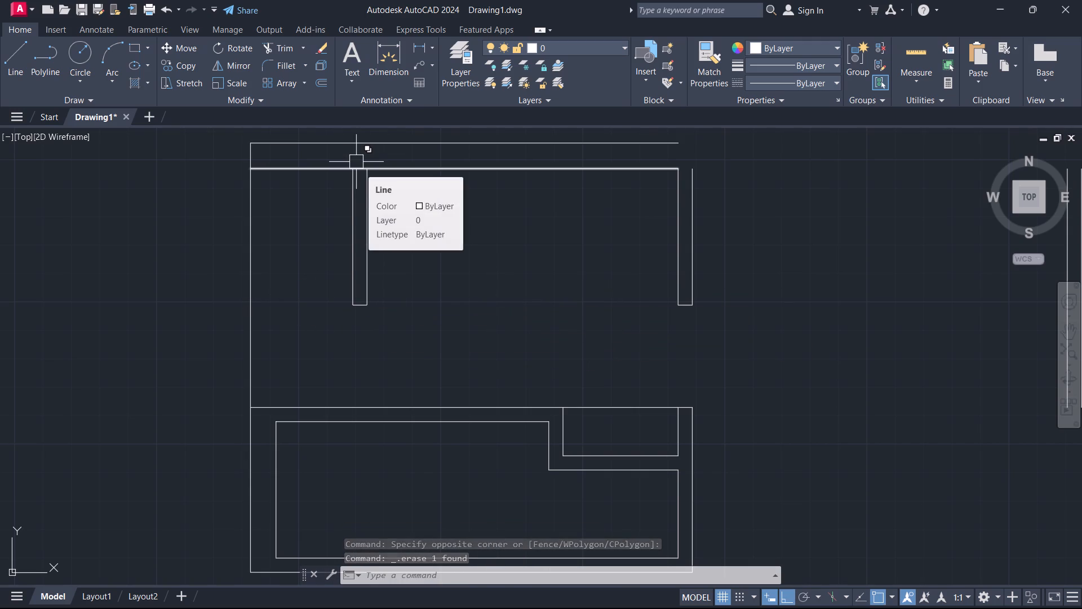
Extend the stepped wall's left vertical line down to the outer line of the lower room's bottom wall.
middle_click_drag(520, 363, 479, 286)
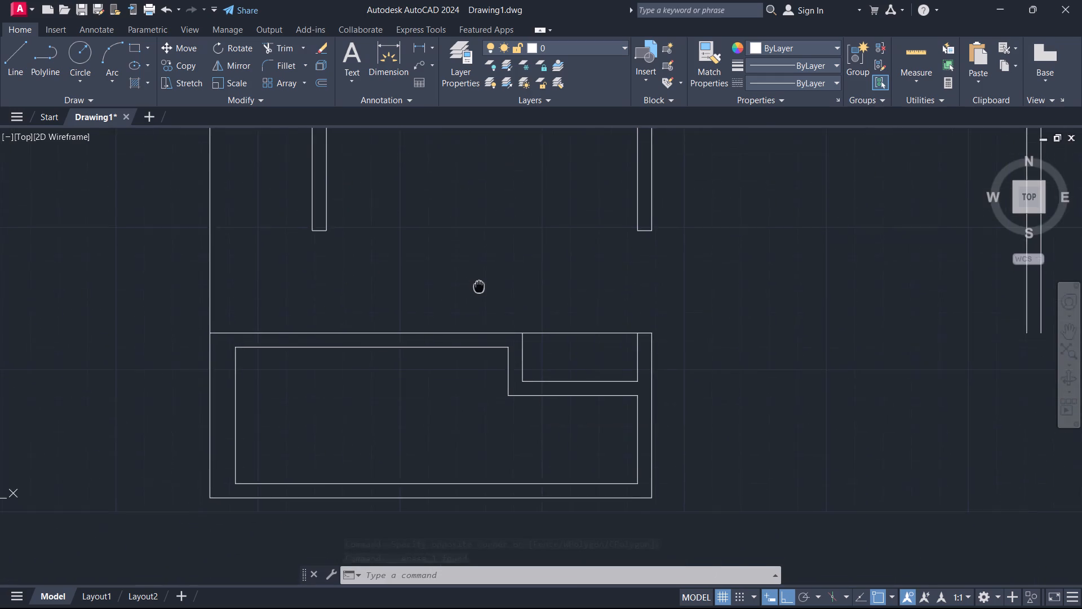
middle_click_drag(479, 286, 495, 245)
scroll(505, 288, "down", 1)
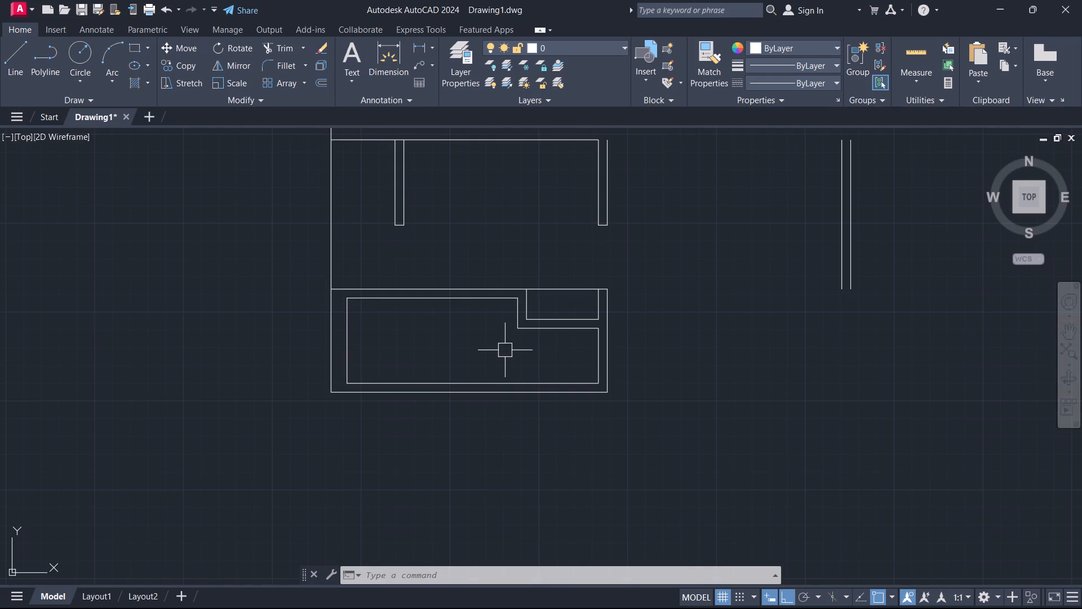
middle_click_drag(505, 350, 424, 345)
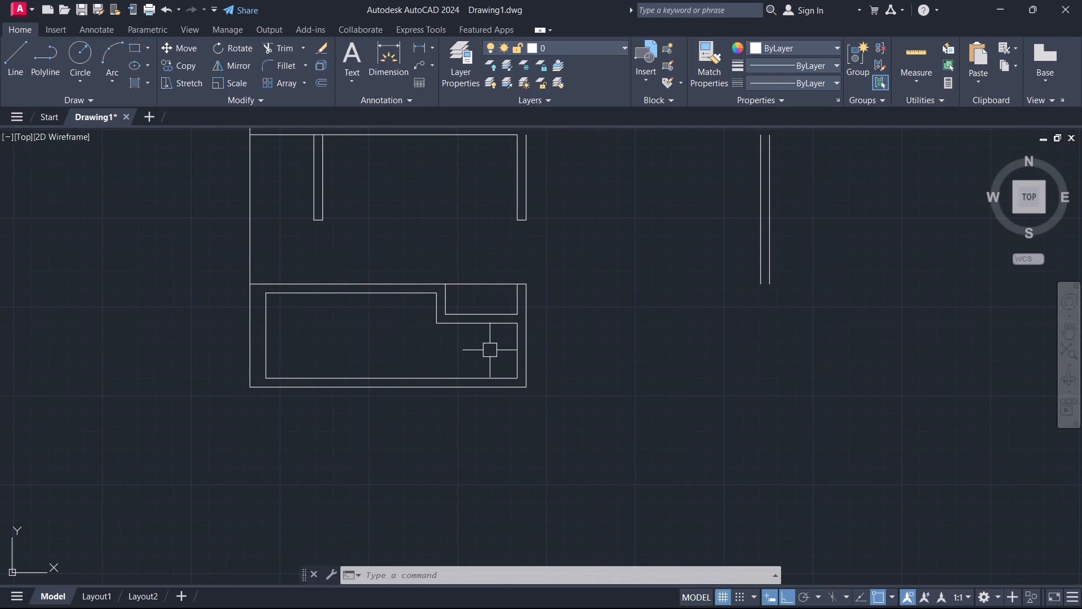
middle_click_drag(491, 408, 503, 433)
scroll(491, 408, "up", 1)
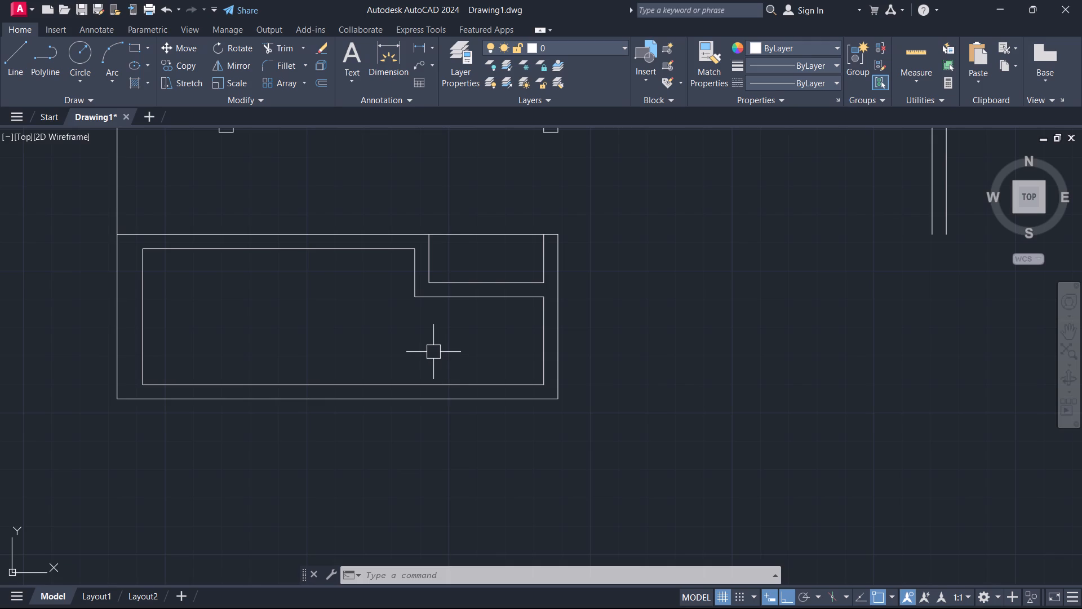
type("ex")
key("space")
scroll(430, 291, "up", 2)
left_click(388, 277)
scroll(414, 390, "down", 2)
middle_click_drag(437, 374, 485, 295)
middle_click(487, 290)
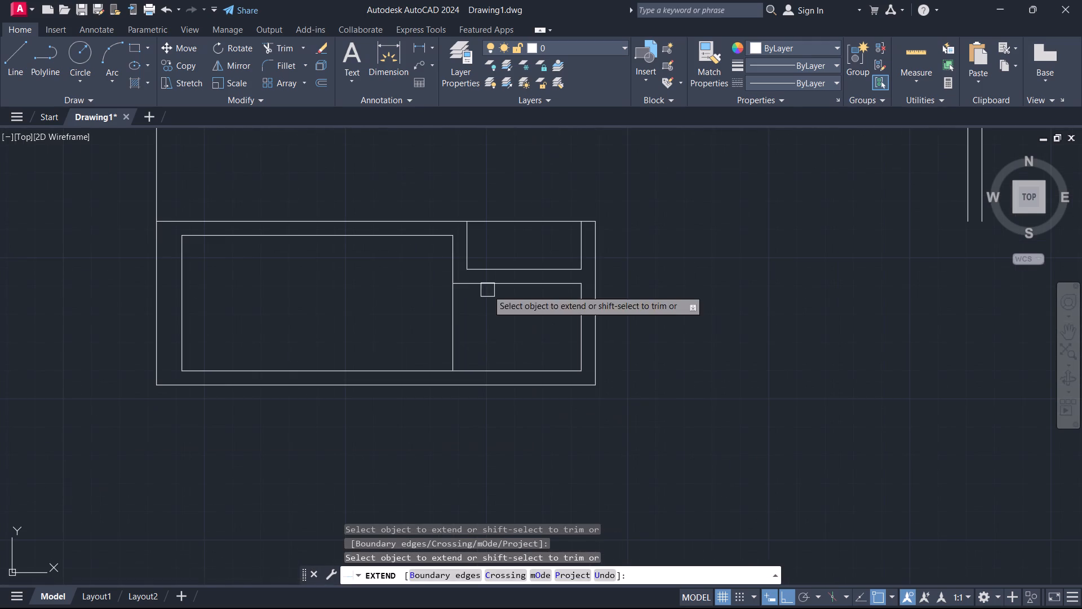
left_click_drag(463, 317, 457, 320)
left_click(410, 341)
key("Escape")
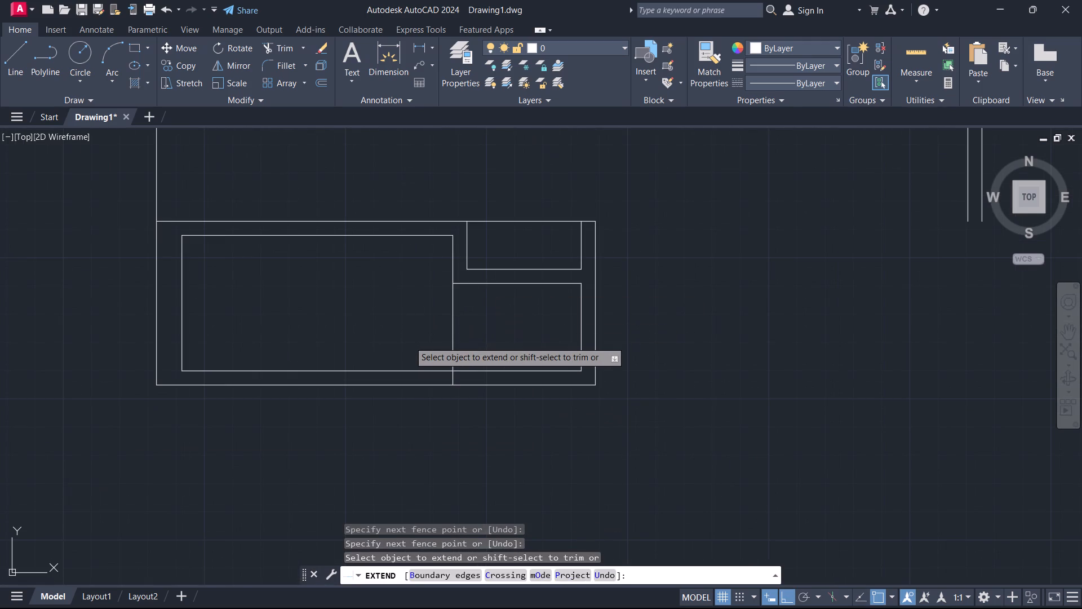
Offset the extended vertical line 2'6" to the left across the lower room.
type("o 2'6")
key("Return")
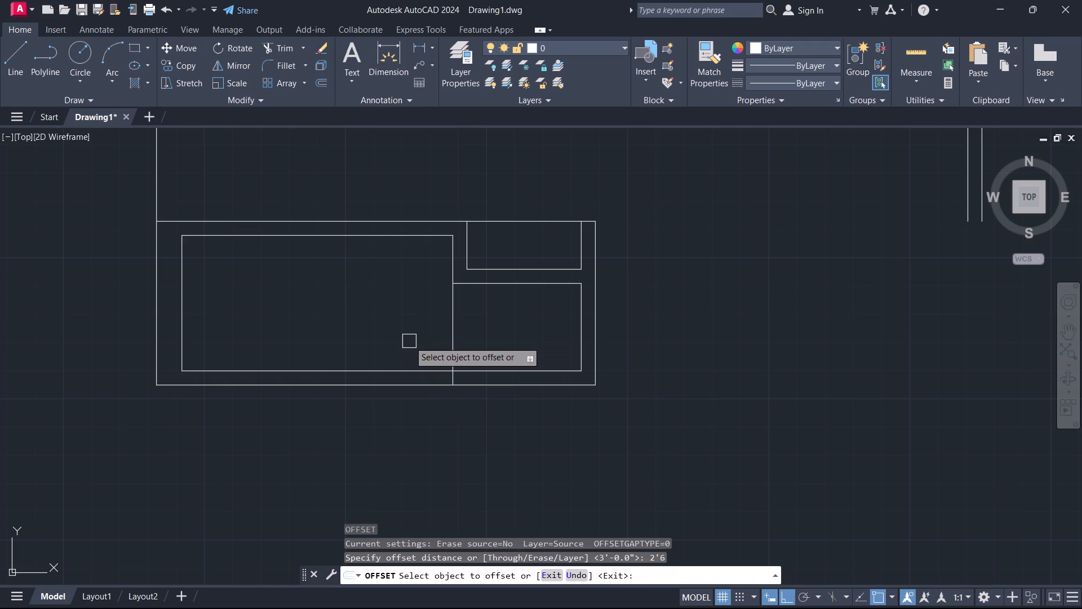
left_click(456, 328)
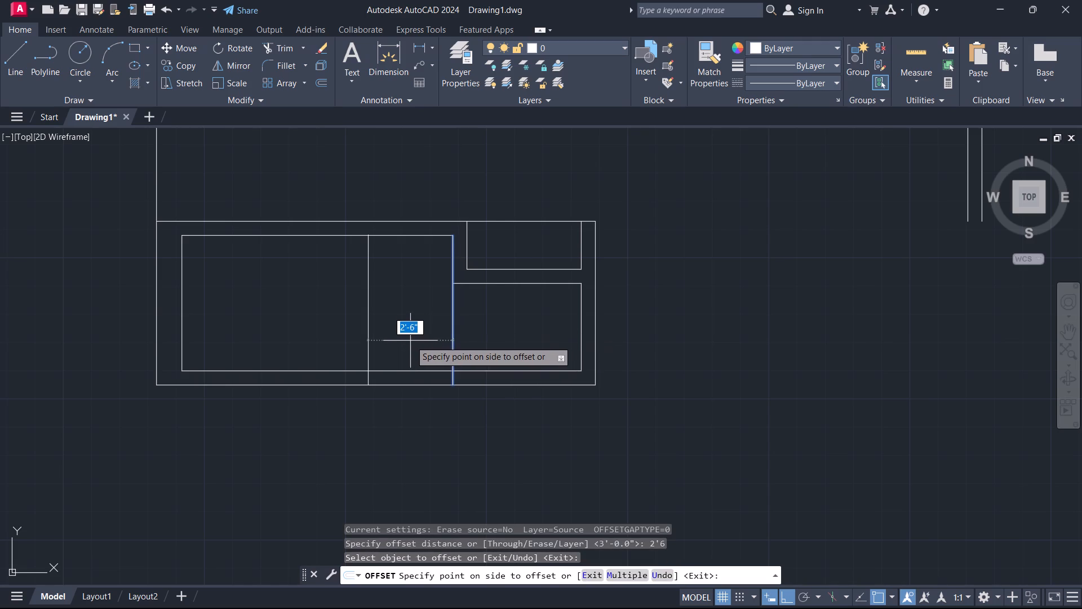
left_click(407, 338)
key("Escape")
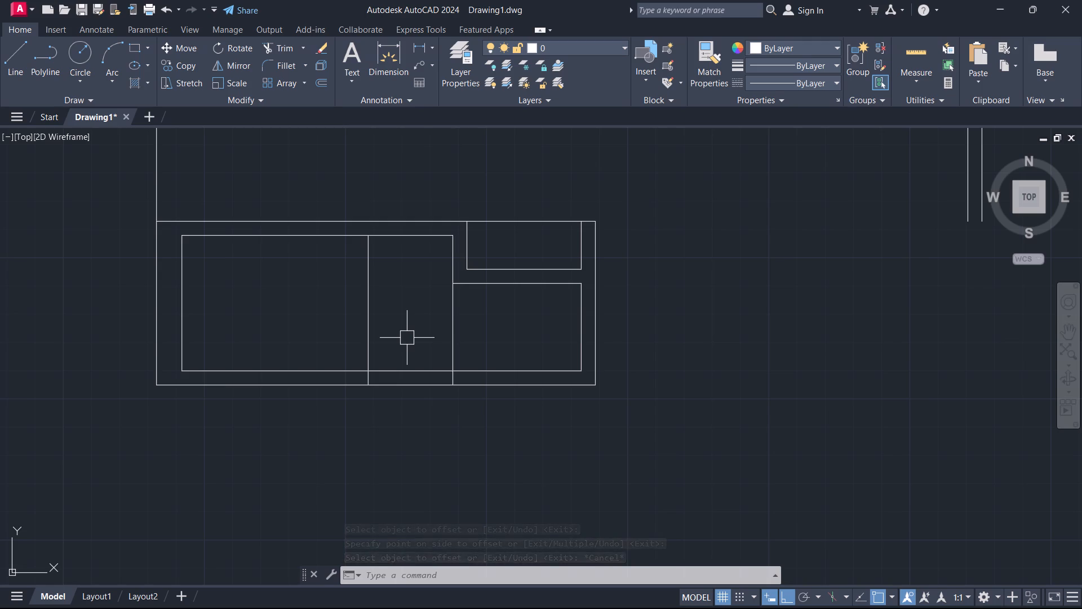
key("Escape")
Trim both bottom wall lines between the two verticals and the offset vertical above the wall, leaving a capped door opening.
type("tr")
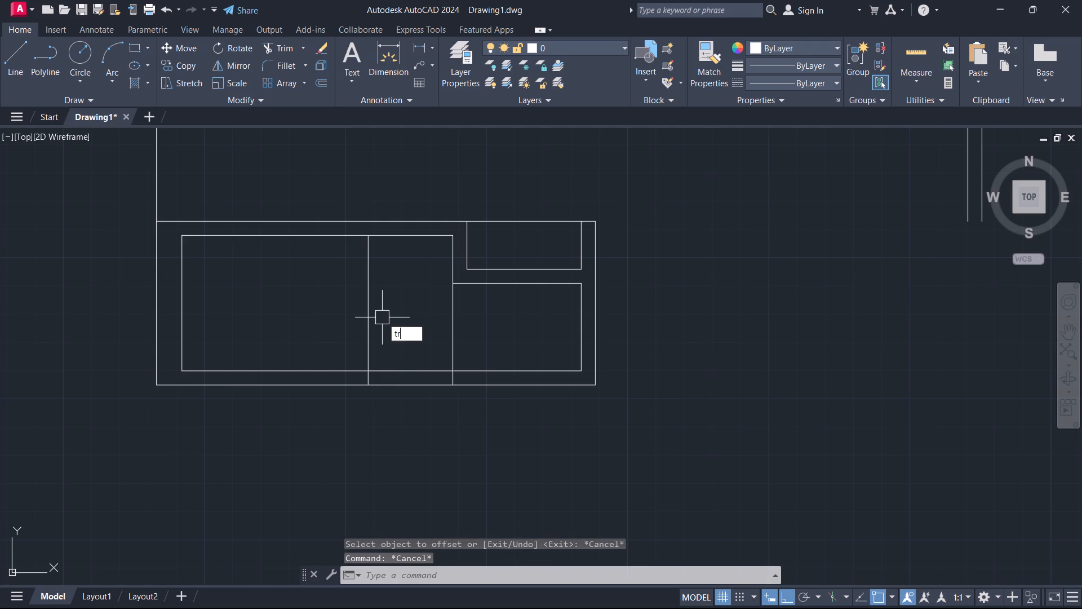
key("space")
left_click_drag(389, 325, 422, 461)
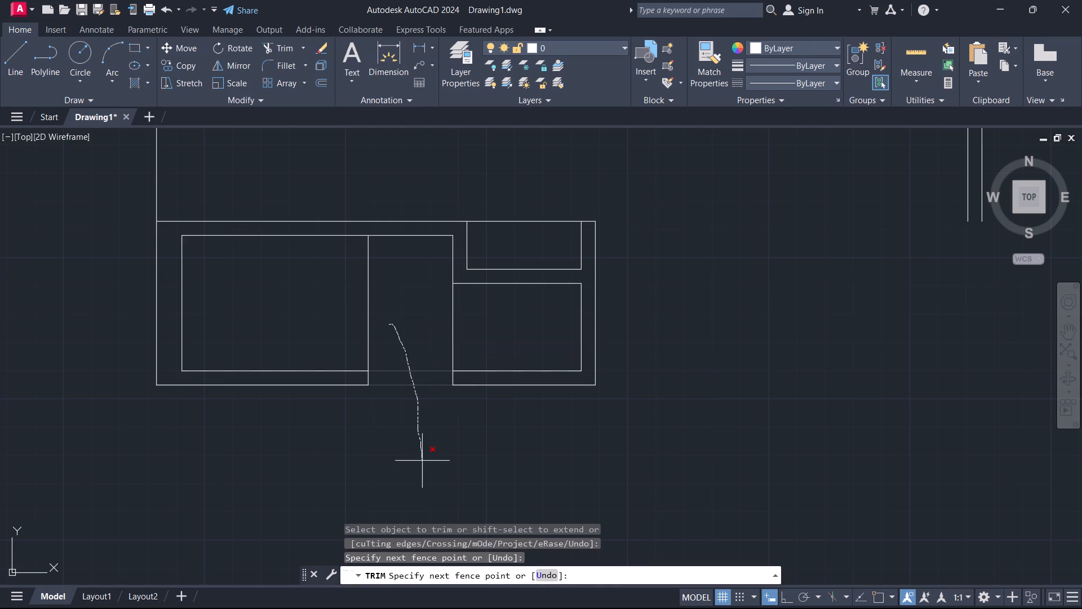
left_click_drag(422, 461, 344, 342)
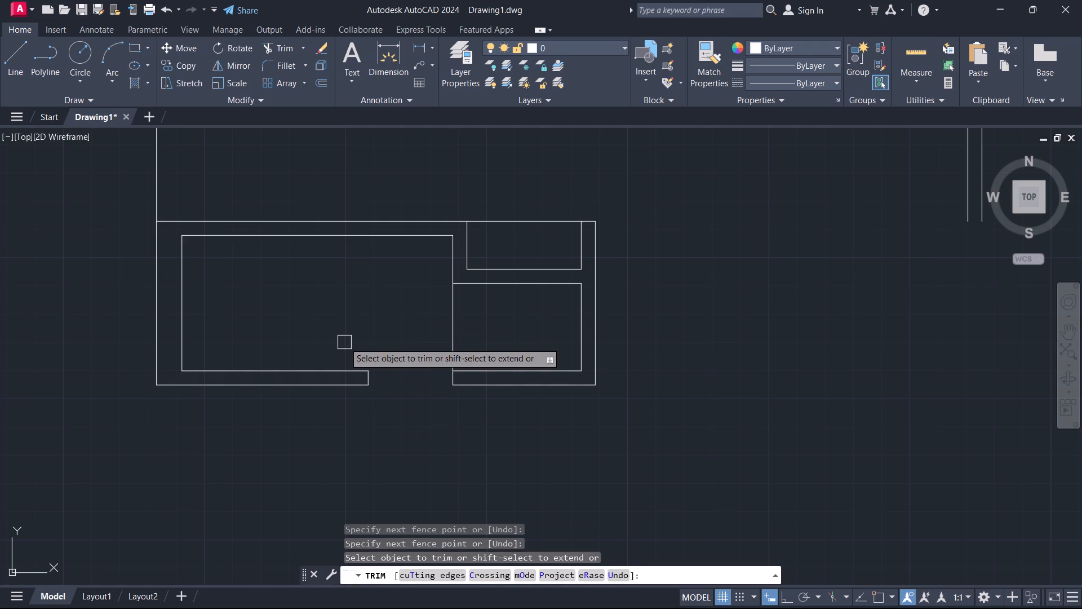
key("Escape")
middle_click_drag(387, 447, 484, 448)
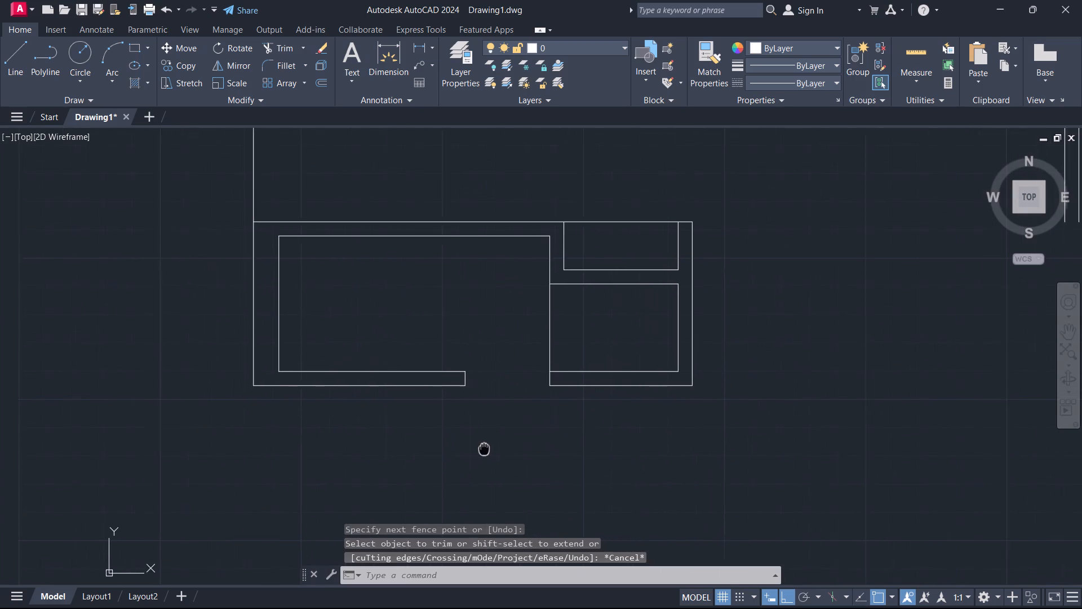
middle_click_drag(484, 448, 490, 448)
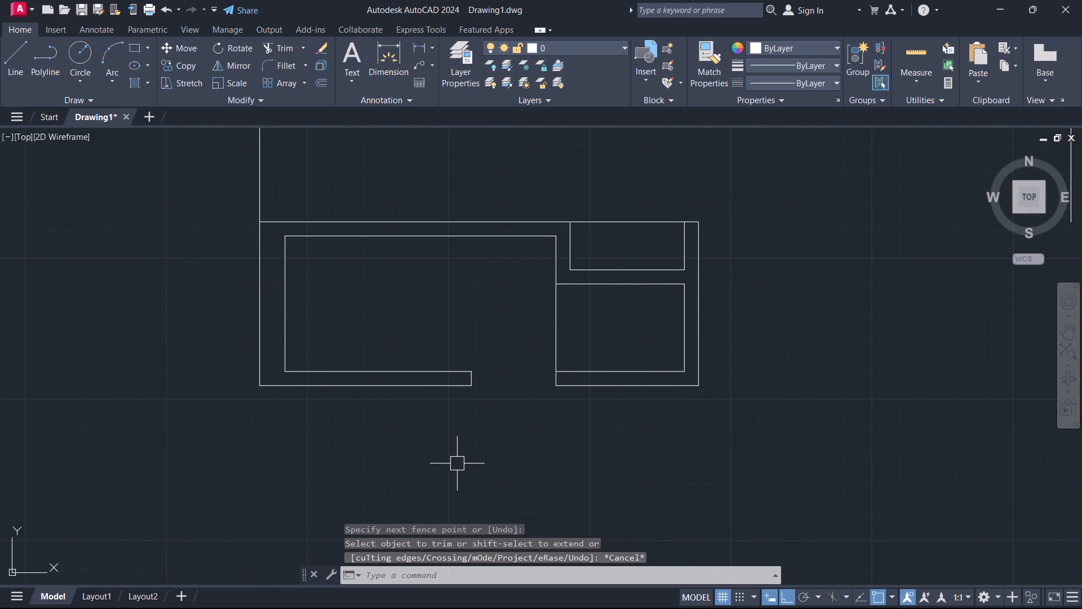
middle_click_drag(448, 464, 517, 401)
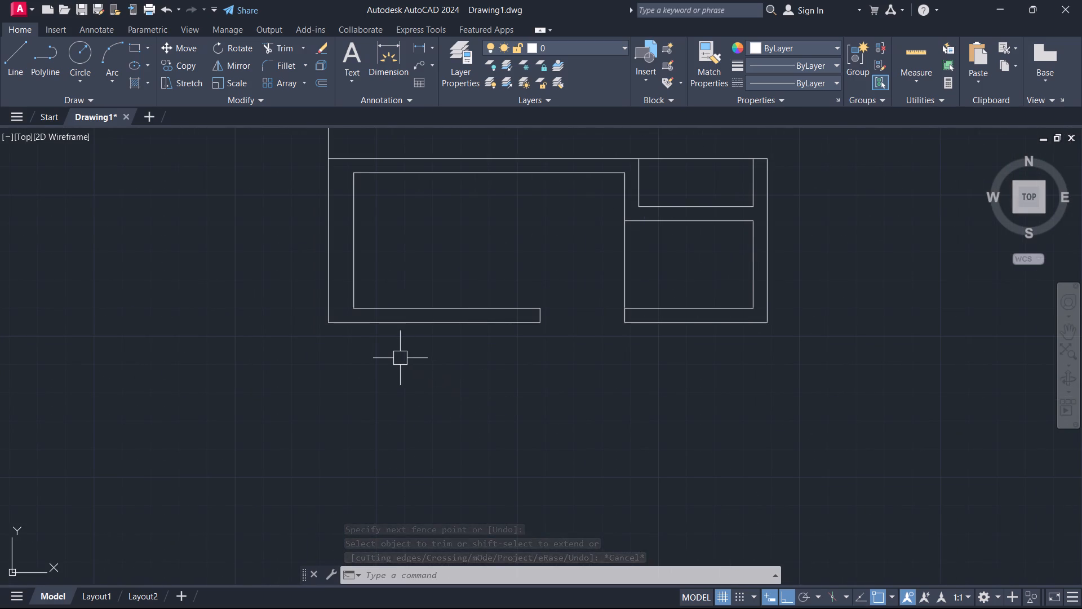
Offset the outer line of the lower-left room's bottom wall 10'9" downward.
type("o")
key("space")
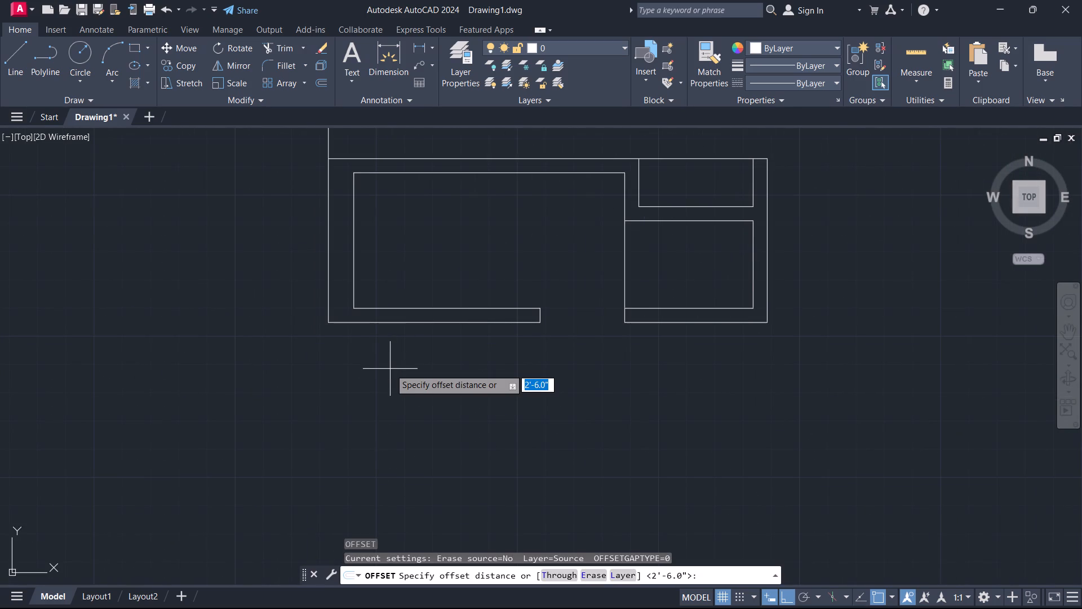
type("10'9")
key("Return")
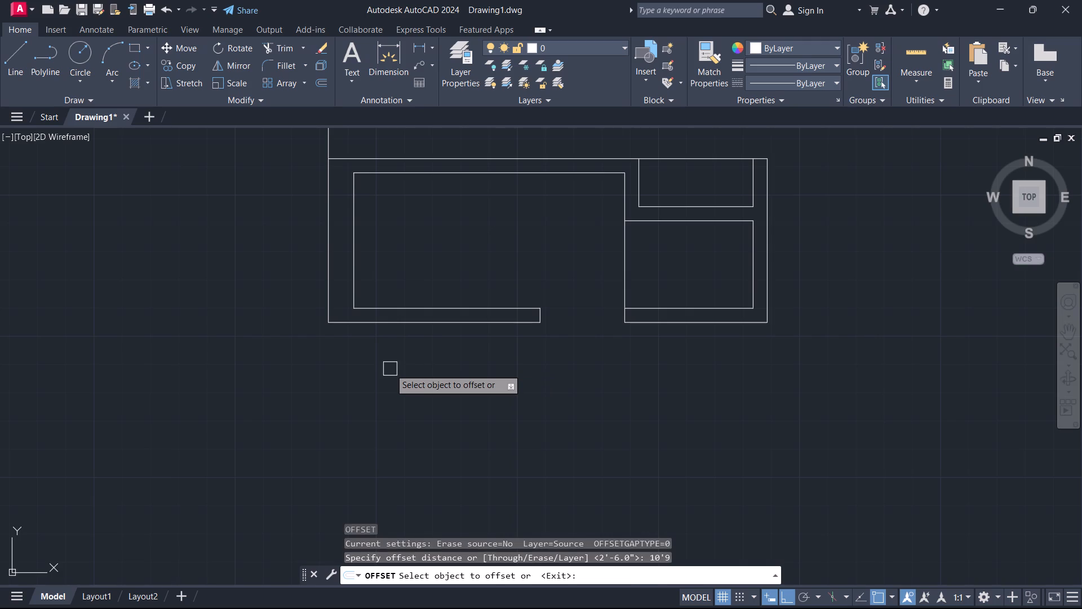
left_click(404, 326)
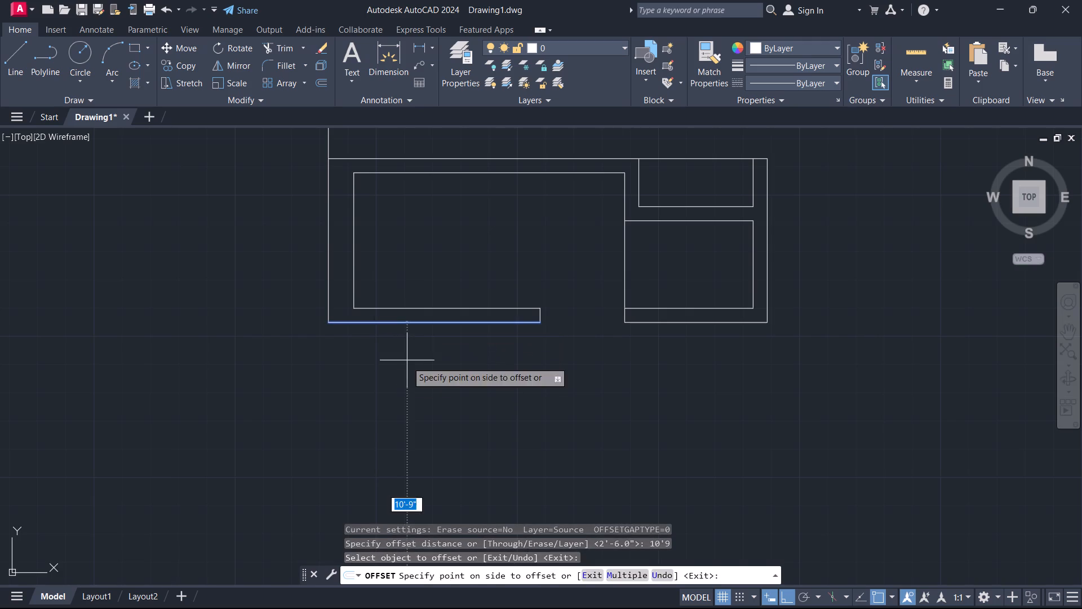
left_click(407, 368)
key("Escape")
Offset the new bottom horizontal line another 9" downward to form the second face of the wall.
scroll(397, 400, "down", 2)
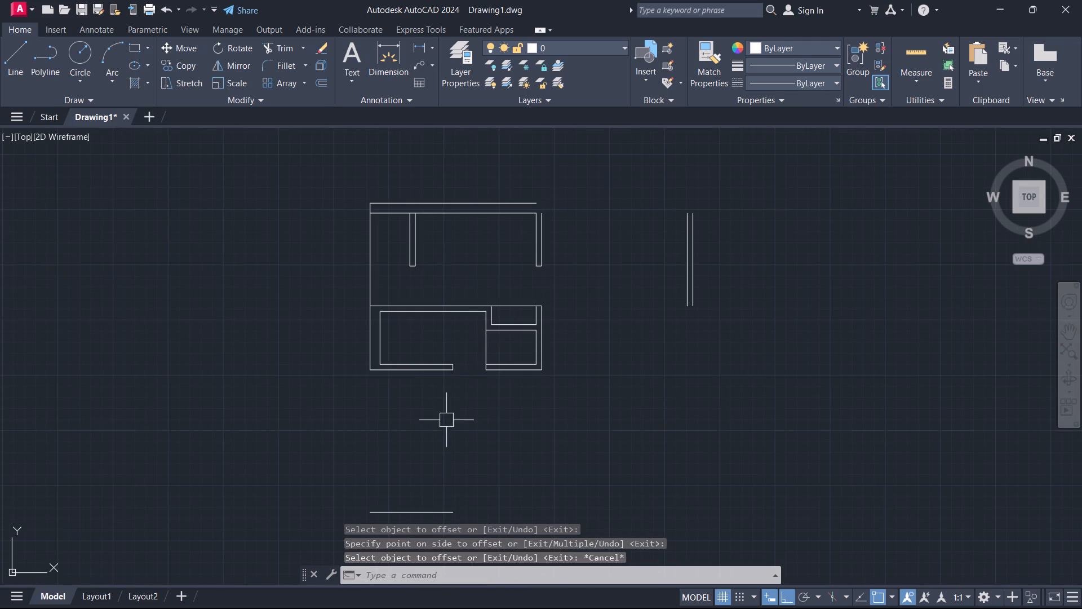
middle_click_drag(446, 420, 434, 368)
type("o 9")
key("Return")
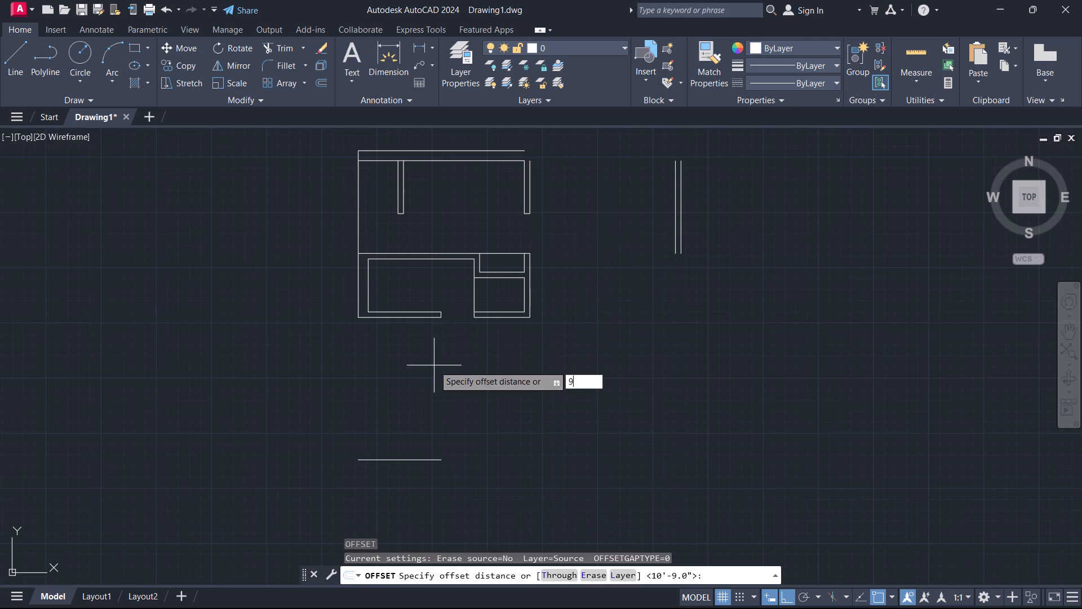
left_click(389, 462)
left_click(383, 485)
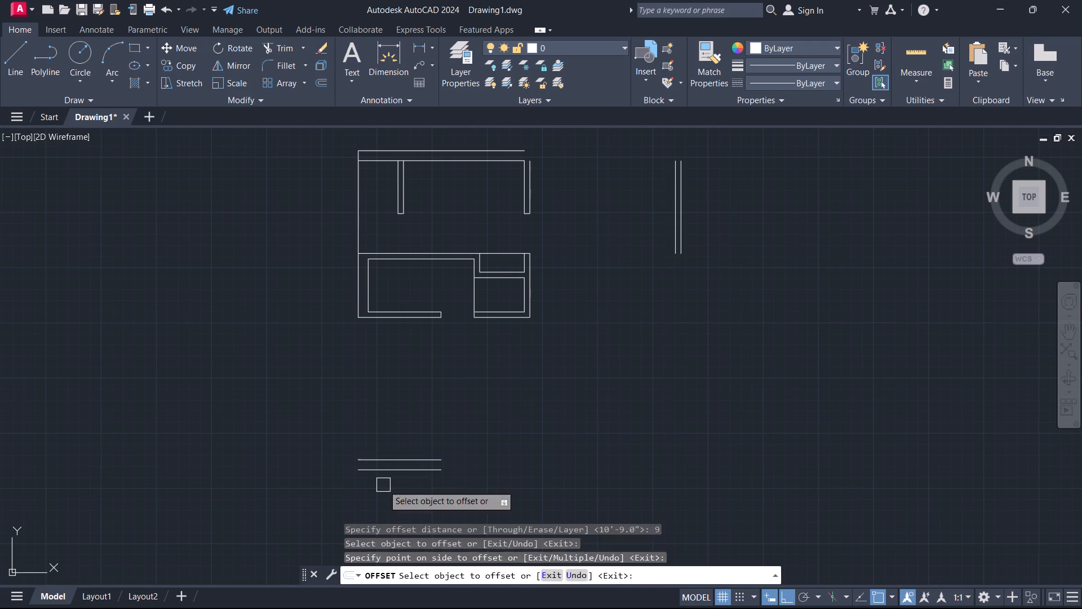
key("Escape")
Fillet the inner and outer left wall lines to the upper and lower new bottom lines, forming square corners.
type("f")
key("space")
scroll(360, 307, "up", 1)
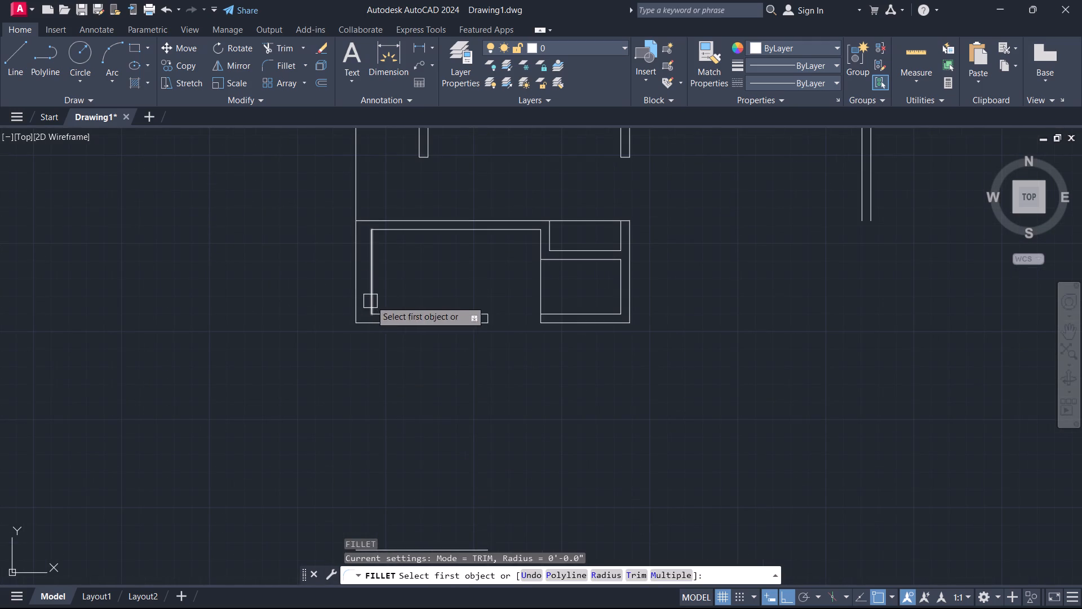
left_click(373, 300)
middle_click_drag(389, 404, 389, 248)
left_click_drag(393, 391, 387, 390)
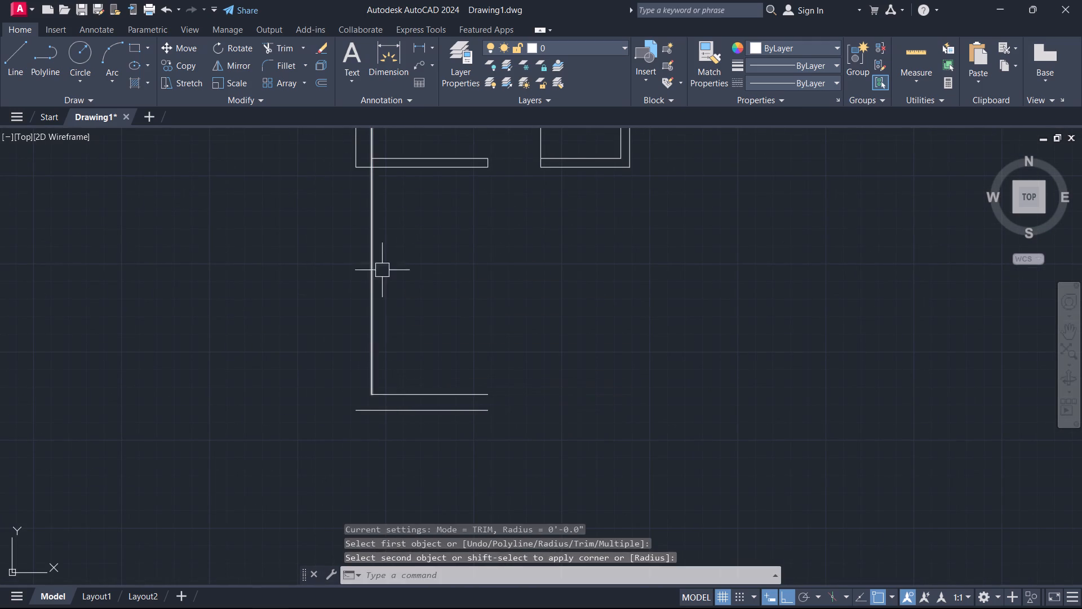
key("space")
left_click(350, 149)
left_click(365, 407)
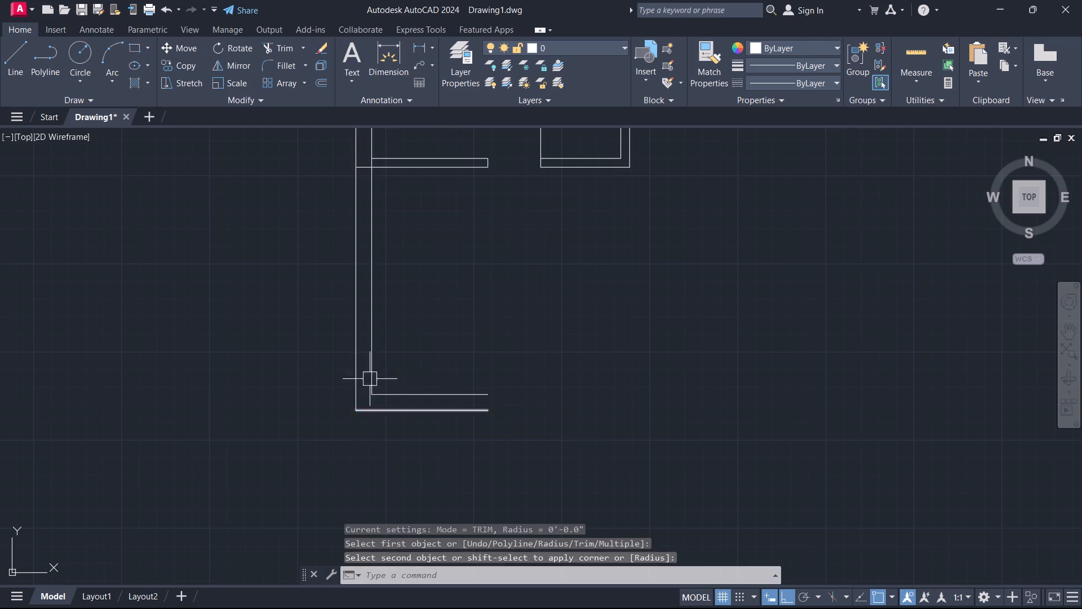
key("Escape")
Trim the inner left wall line and the partition's lower line where the partition meets the left wall, leaving an open junction.
middle_click_drag(405, 262, 421, 377)
type("tr")
key("space")
middle_click_drag(397, 368, 408, 385)
scroll(400, 370, "up", 1)
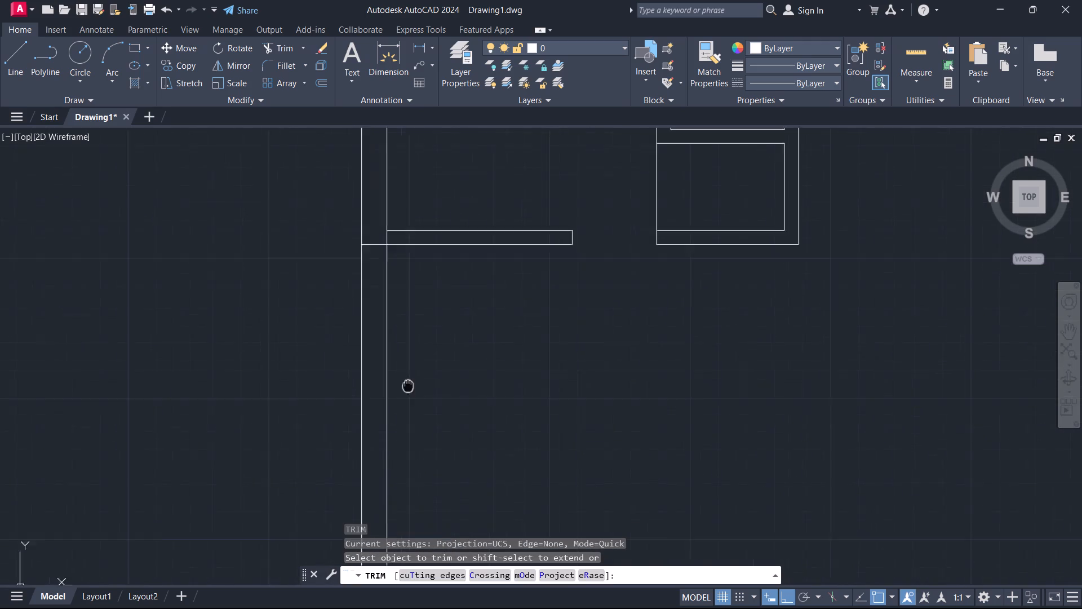
middle_click_drag(408, 385, 420, 479)
scroll(396, 322, "up", 3)
left_click_drag(426, 347, 382, 349)
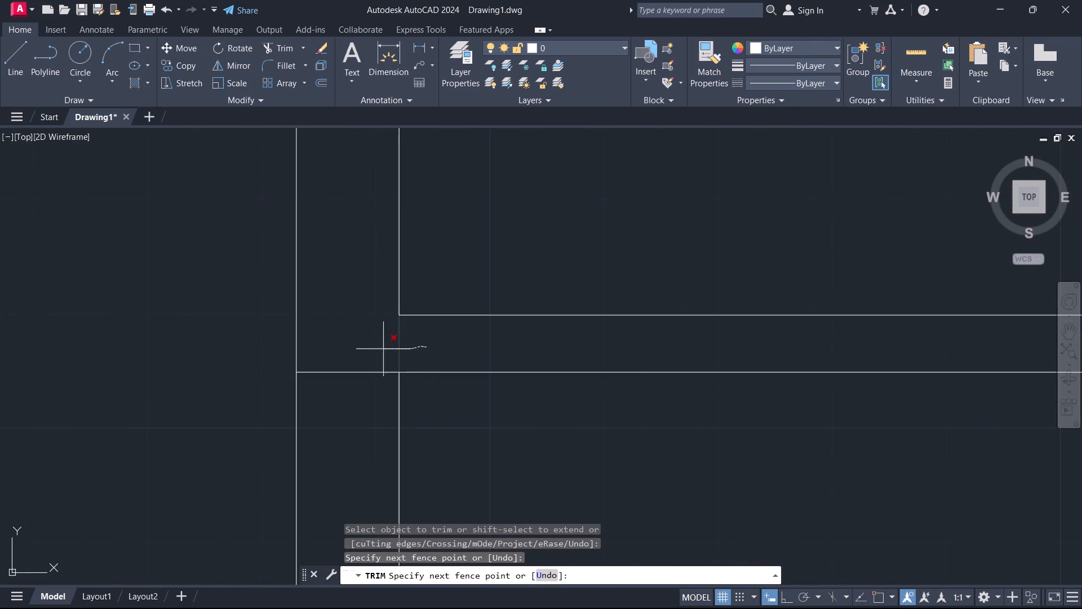
left_click_drag(382, 349, 375, 411)
key("Escape")
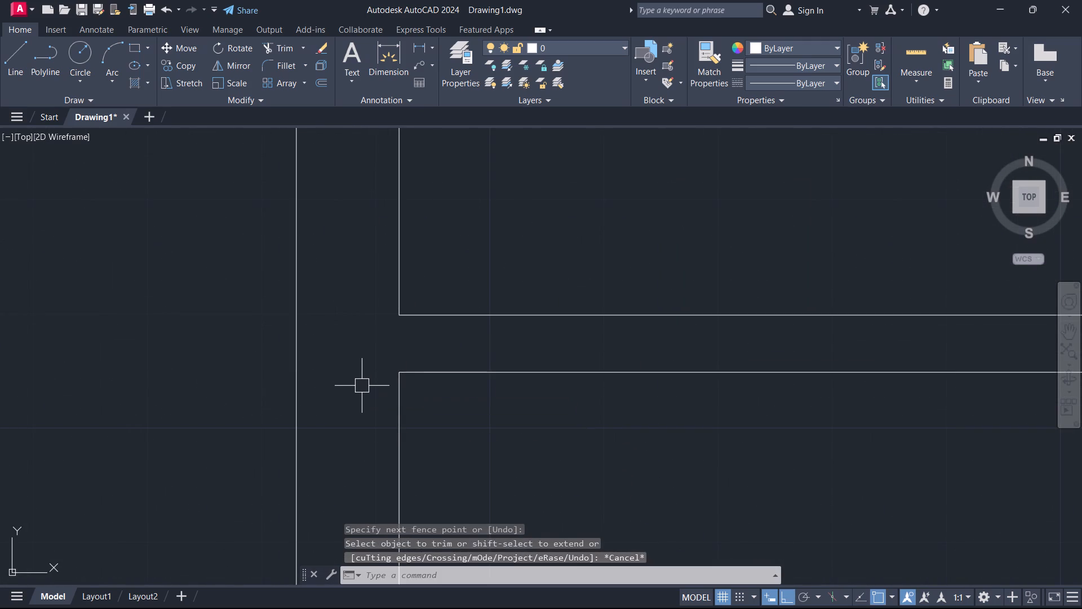
Fillet the outer and inner right wall lines to the matching bottom wall lines, closing the new lower room's bottom-right corner.
scroll(463, 451, "down", 3)
middle_click_drag(465, 454, 401, 318)
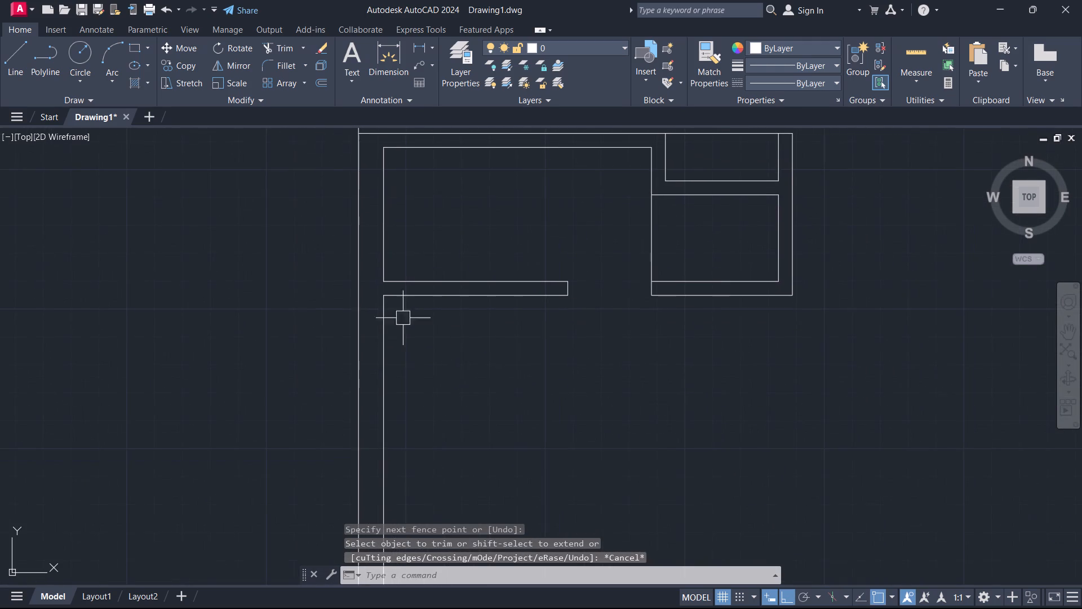
middle_click_drag(412, 328, 387, 312)
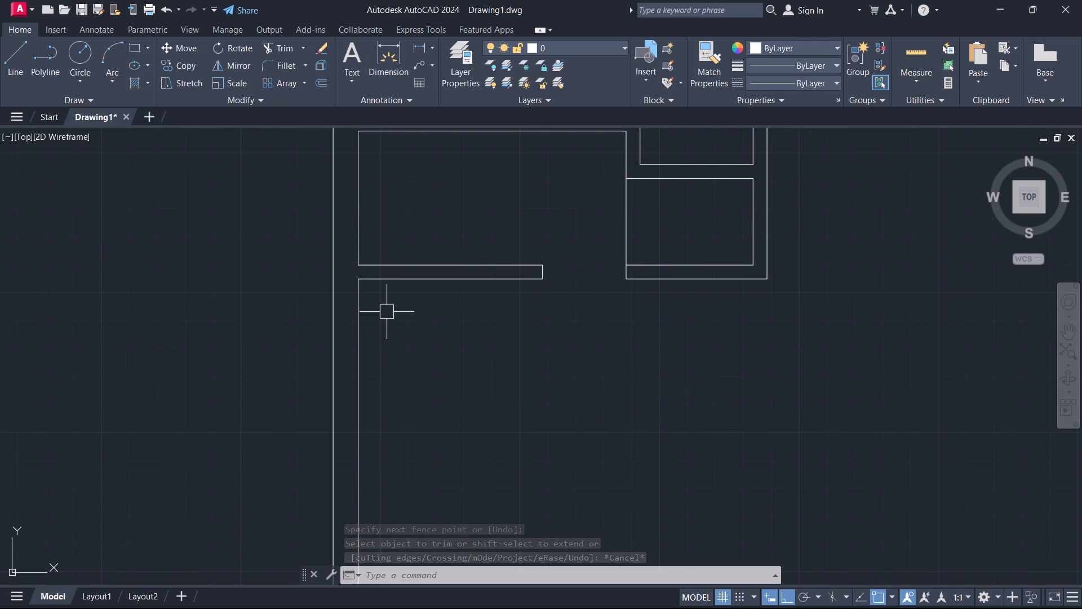
scroll(385, 314, "down", 1)
middle_click_drag(376, 314, 362, 306)
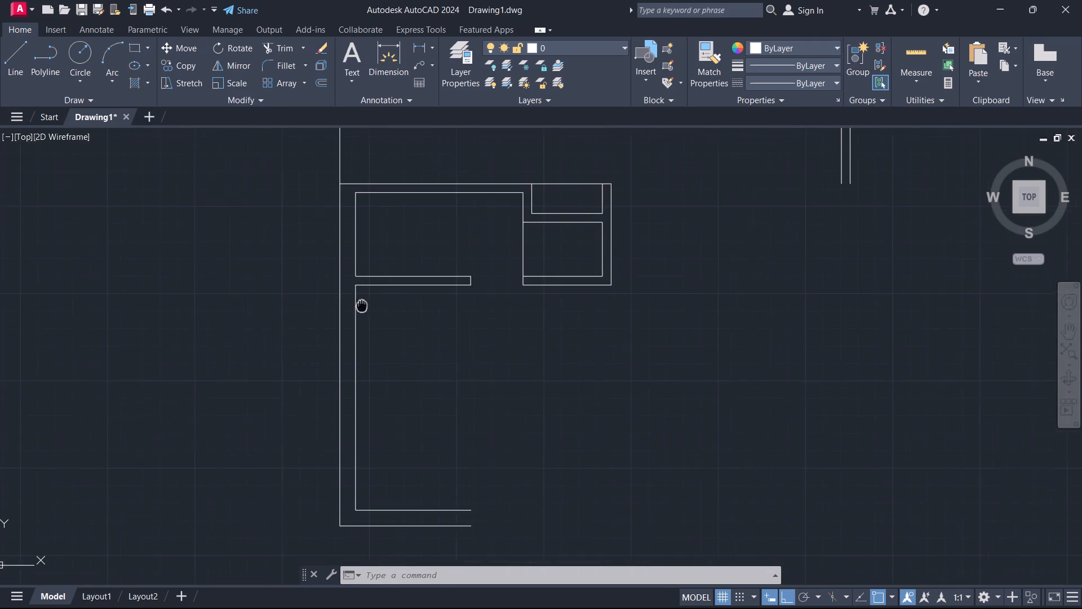
middle_click_drag(362, 306, 297, 304)
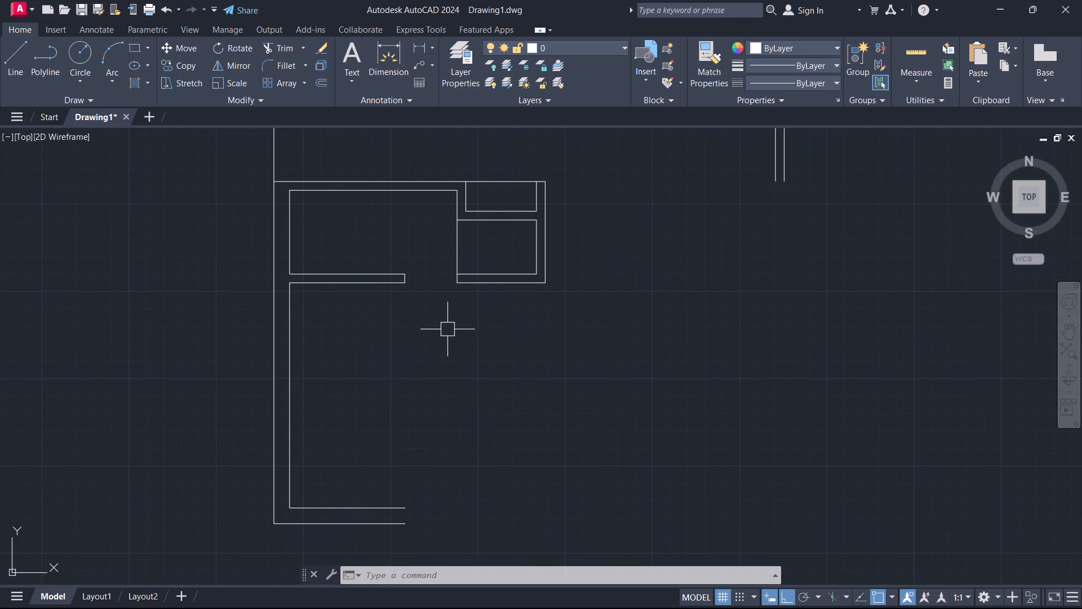
key("f")
key("space")
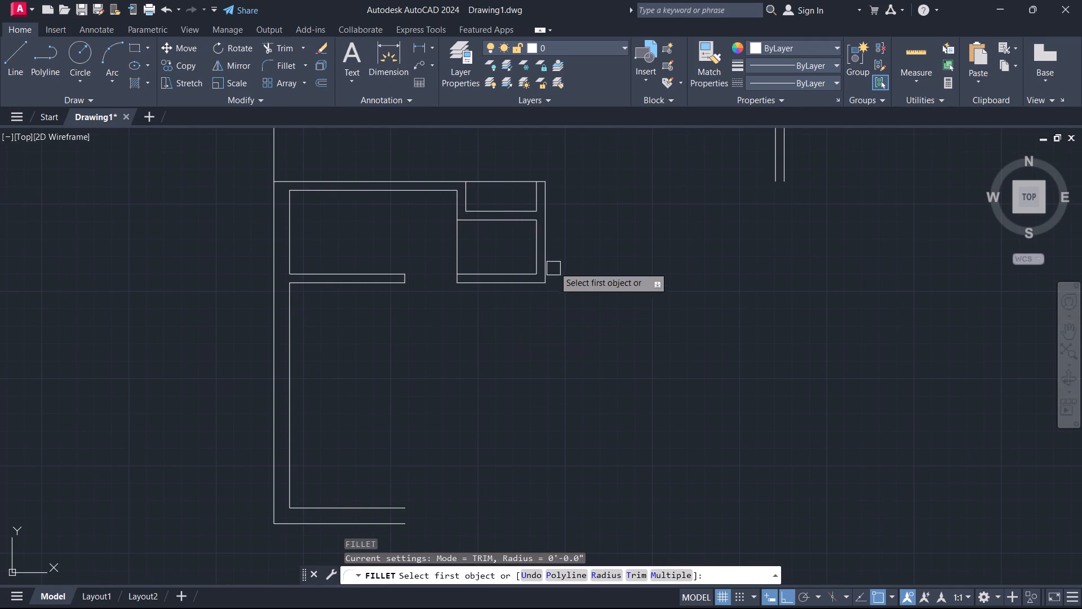
left_click(551, 257)
left_click(400, 523)
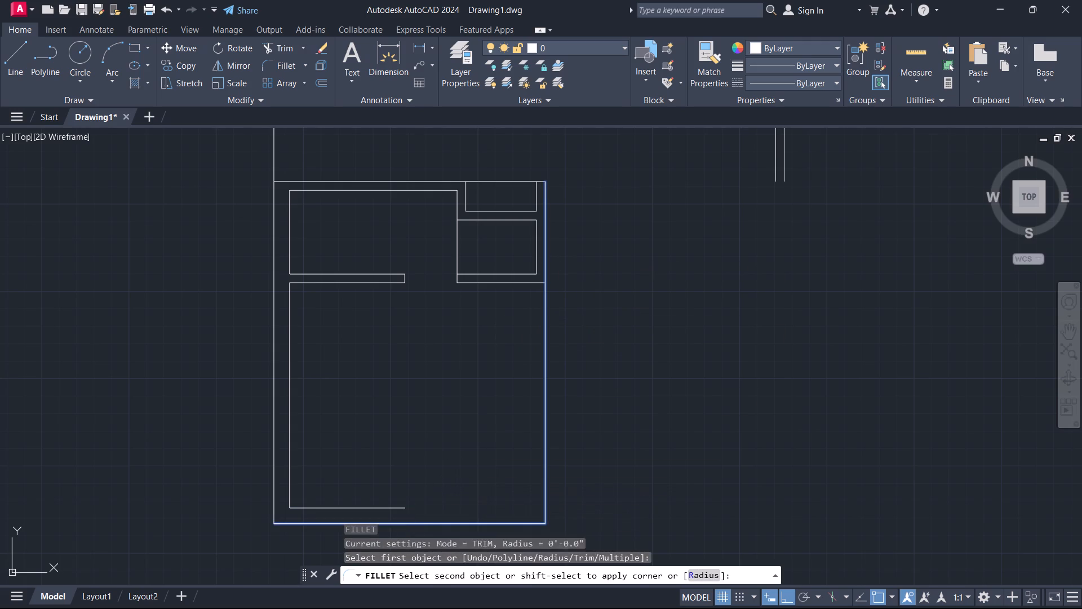
key("space")
left_click(533, 262)
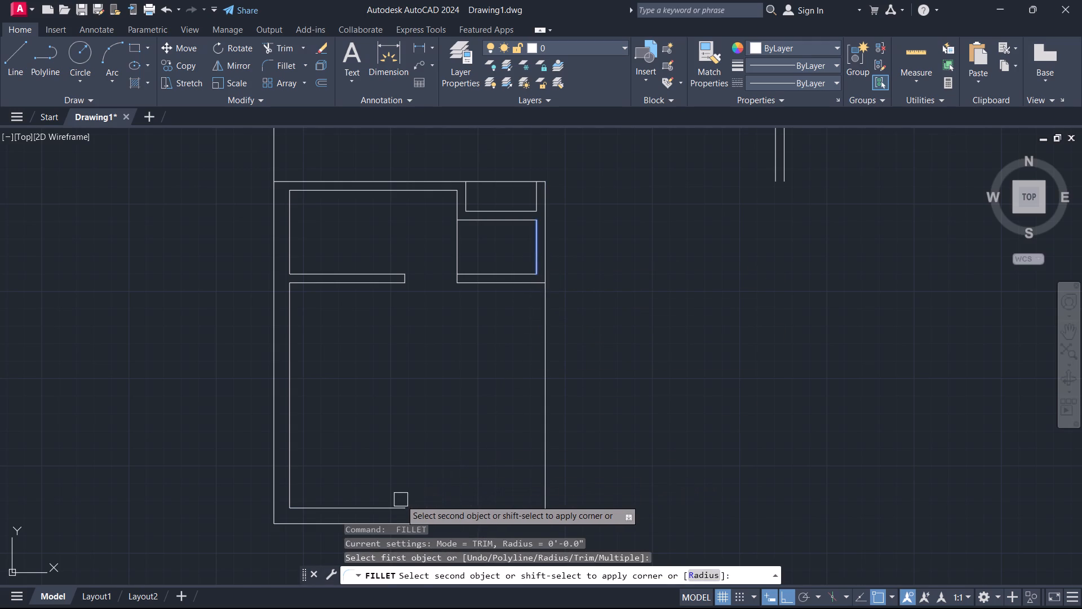
left_click(396, 504)
key("Escape")
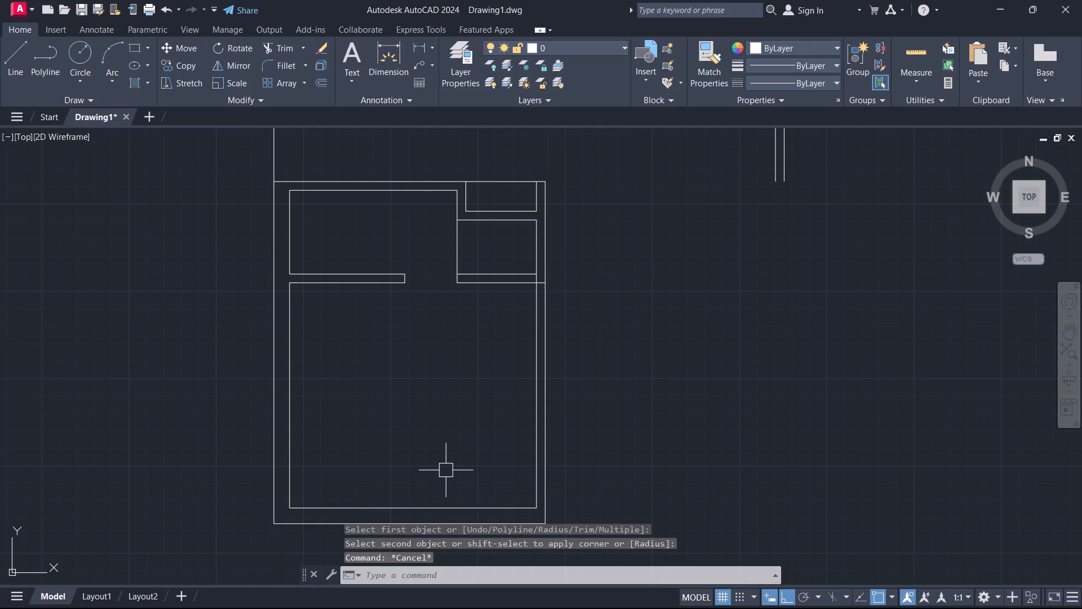
type("ex")
key("Escape")
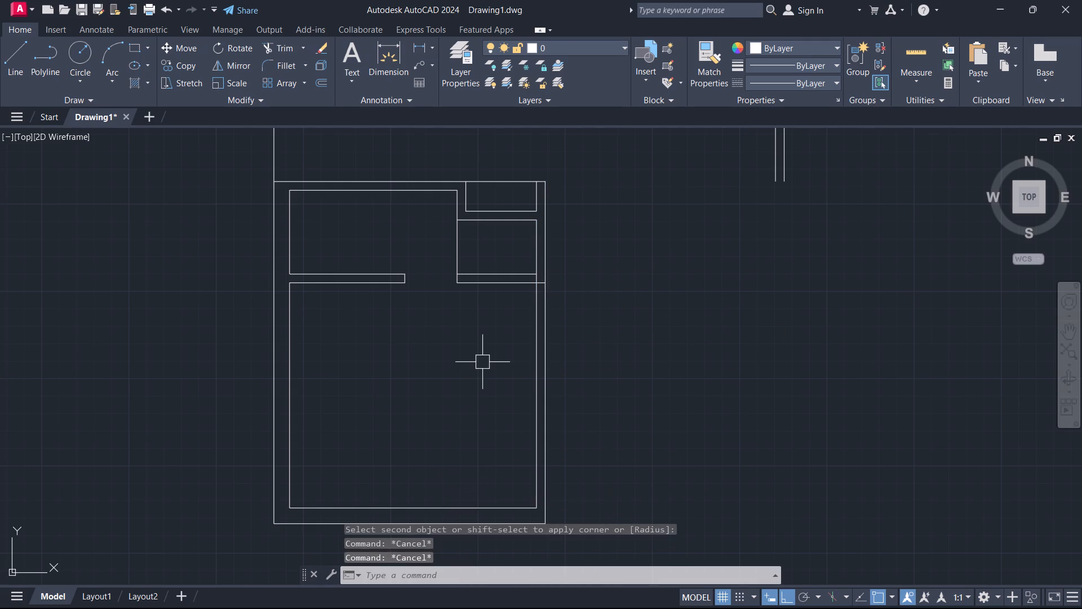
Offset the bottom line of the small right room's lower wall 3' downward.
type("o")
key("space")
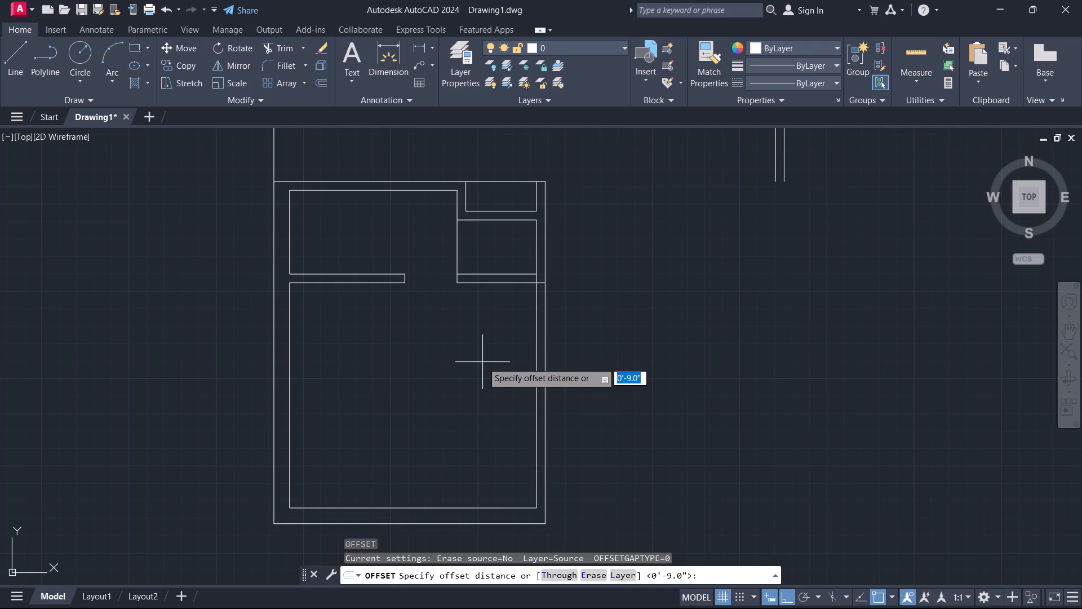
type("3'")
key("Return")
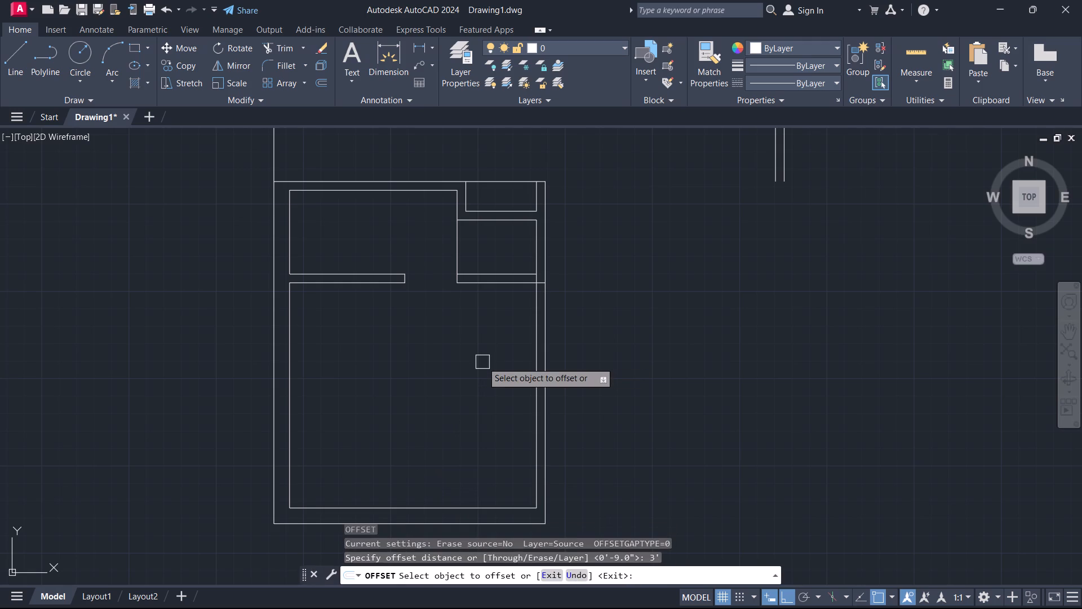
left_click(497, 285)
left_click(496, 311)
key("Escape")
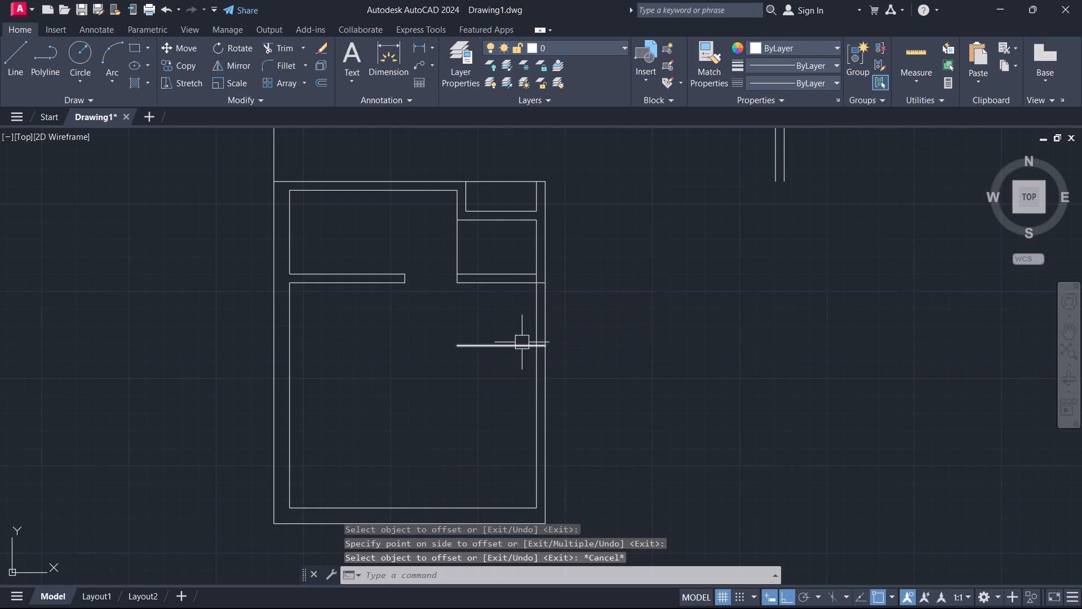
Trim the right wall into a capped 3' opening below the small room, removing the excess offset line and the stub inside the wall corner.
type("tr")
key("space")
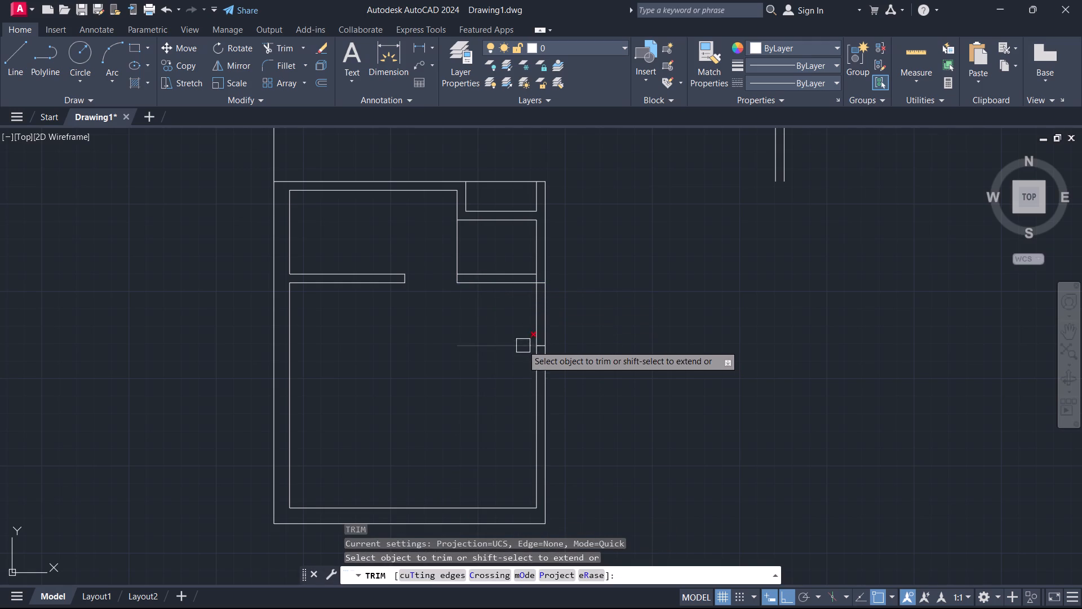
left_click_drag(516, 315, 481, 334)
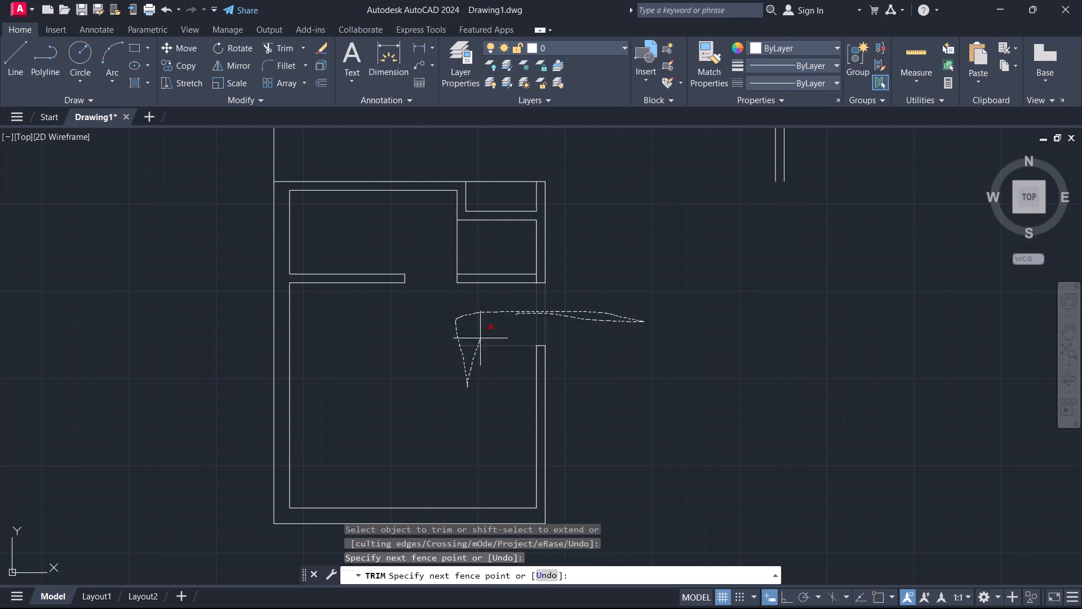
left_click_drag(481, 334, 481, 330)
scroll(527, 314, "up", 3)
scroll(561, 192, "up", 2)
left_click(561, 192)
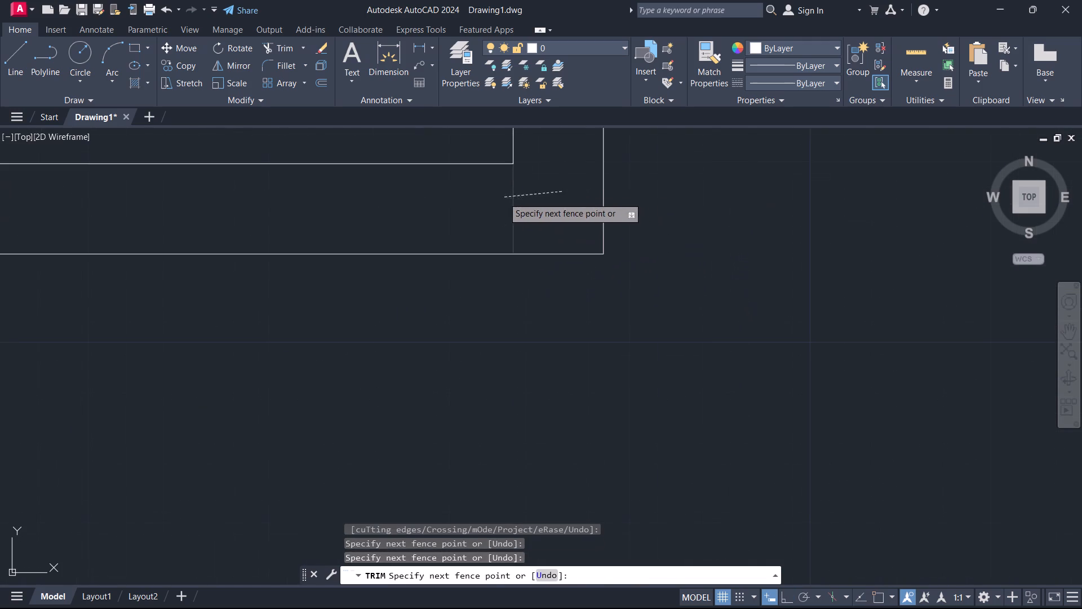
left_click(503, 197)
key("Escape")
Offset the right-hand line of the detached vertical wall pair 11' to the right.
scroll(511, 229, "down", 6)
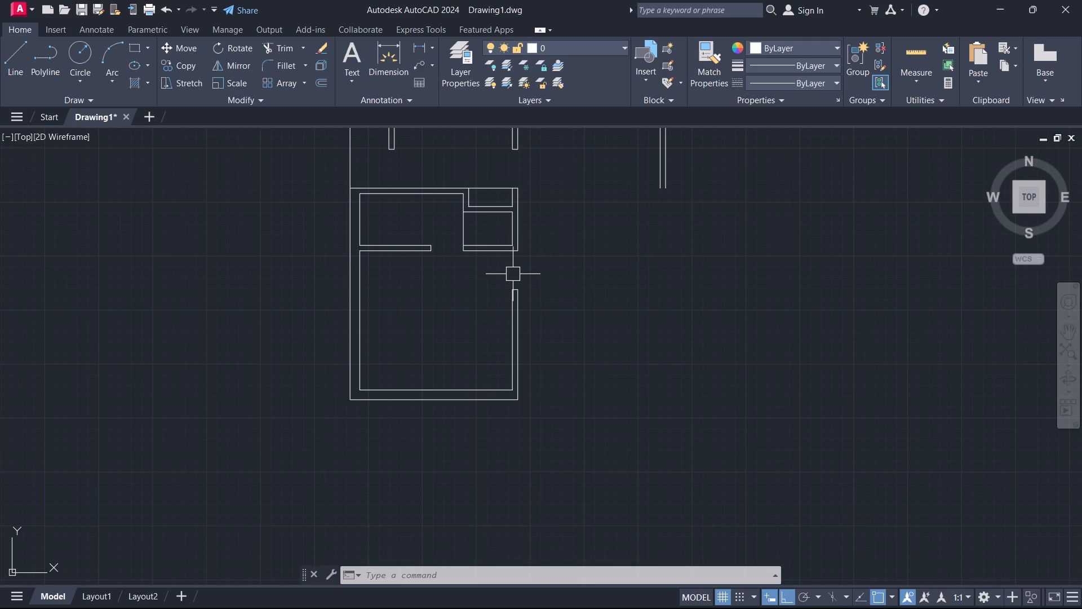
scroll(511, 280, "down", 2)
middle_click_drag(542, 268, 503, 348)
scroll(542, 268, "up", 1)
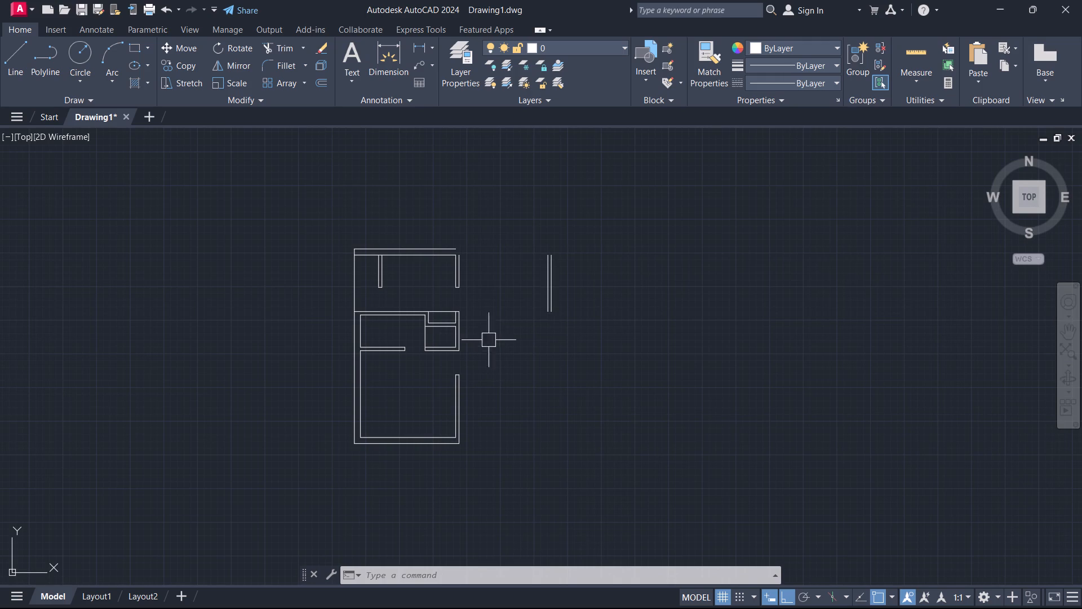
type("o")
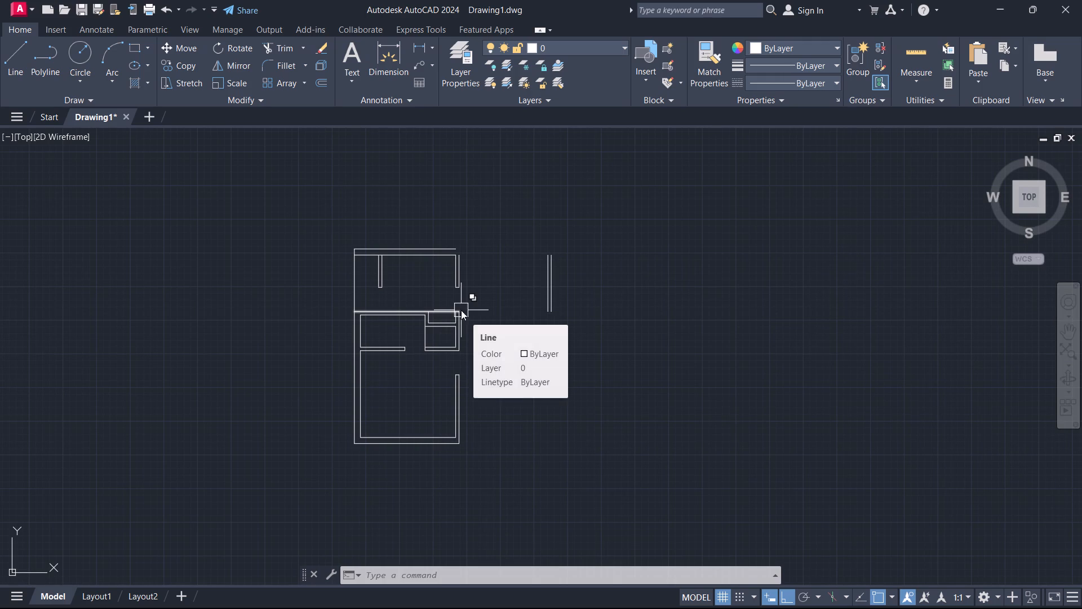
key("space")
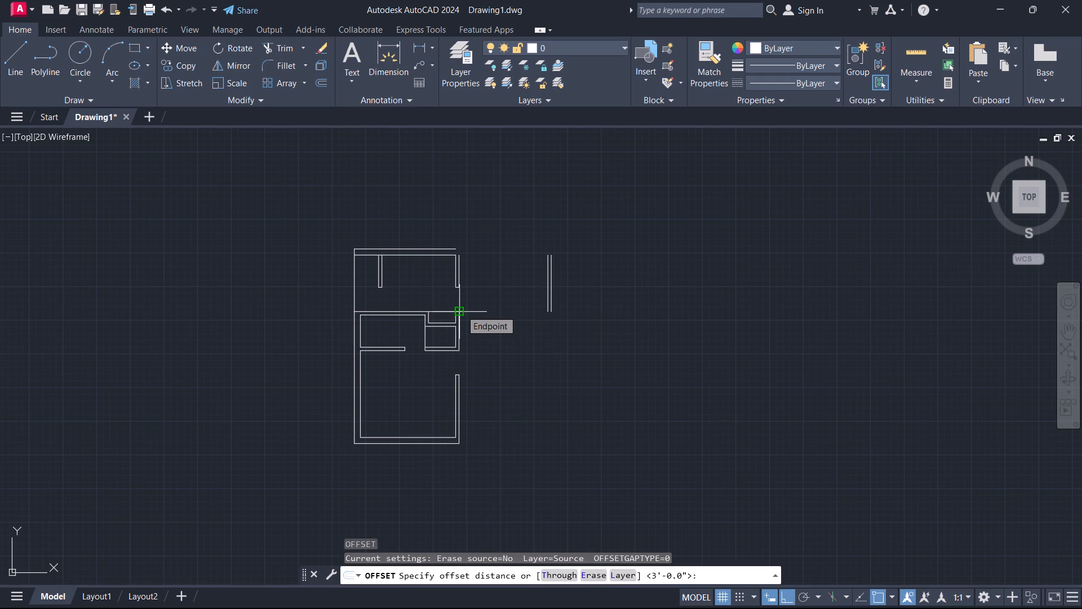
type("11'")
key("Return")
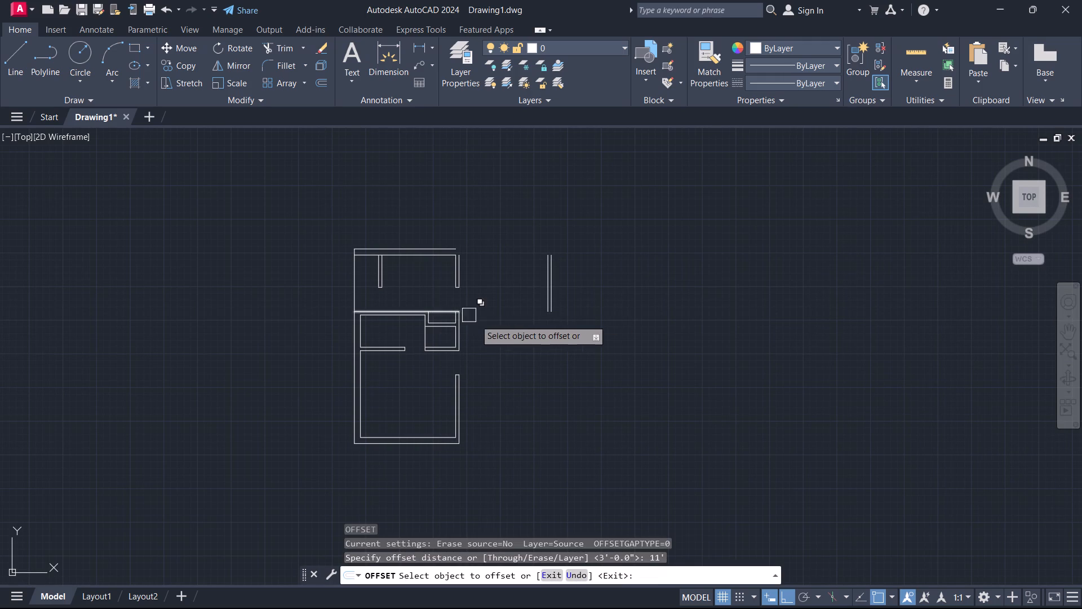
scroll(532, 292, "up", 2)
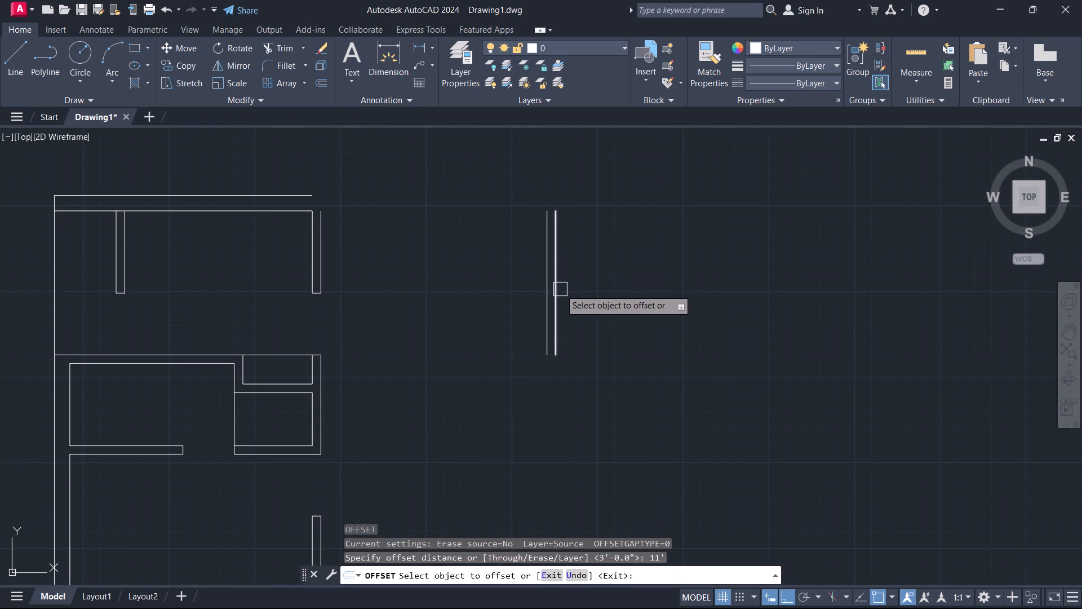
left_click(556, 287)
left_click(588, 288)
key("Escape")
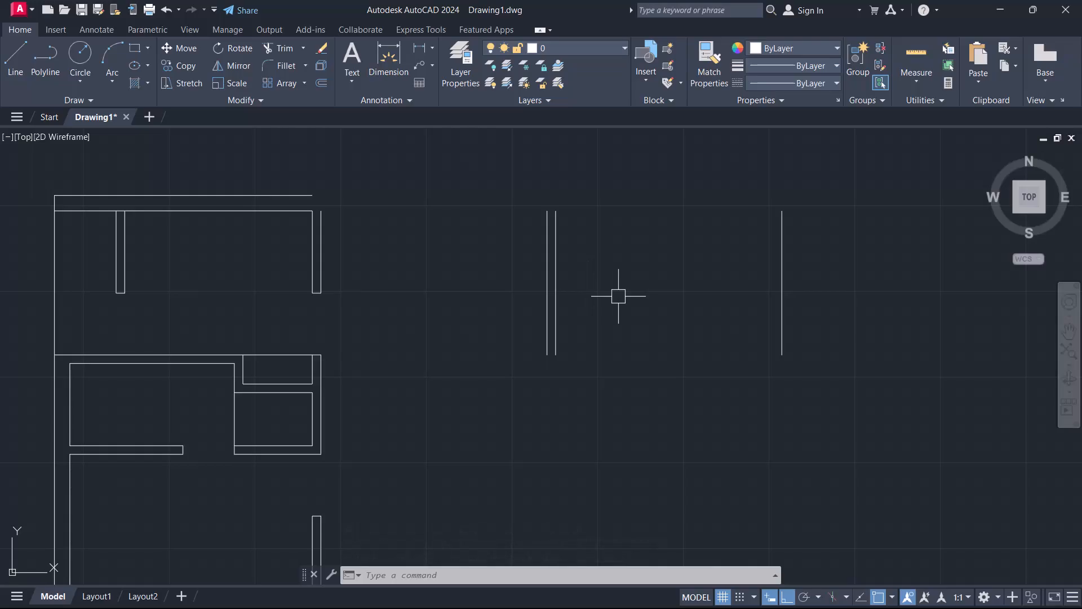
Offset the far-right detached vertical line 9" to the right to form the outer right wall.
type("o 9")
key("Return")
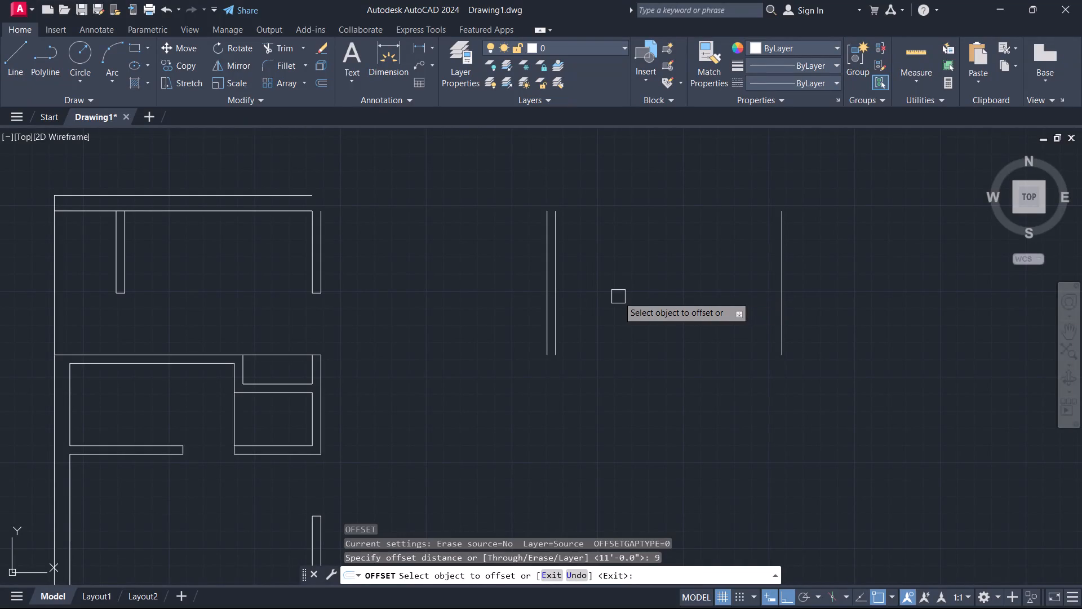
left_click(783, 291)
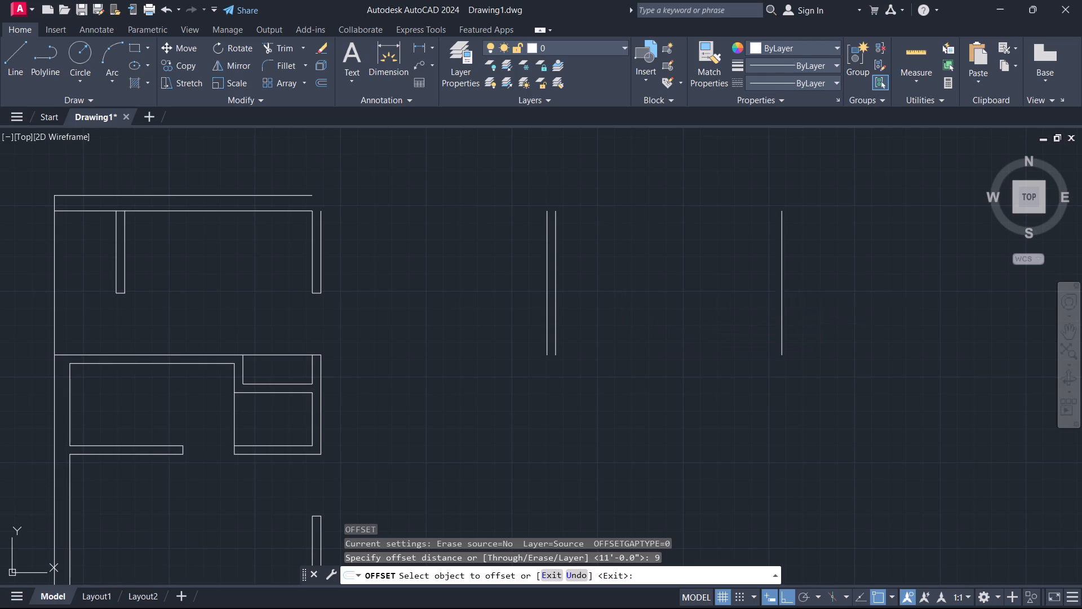
left_click(823, 306)
key("Escape")
Fillet the outer and inner top wall lines to the matching far-right wall lines, closing the plan's top-right corner.
key("f")
key("space")
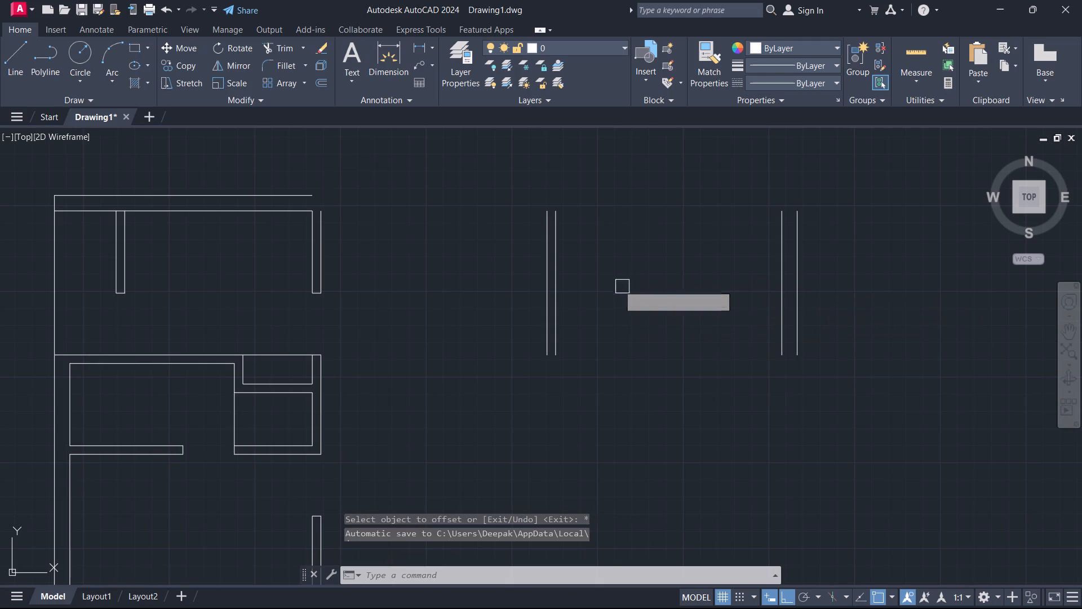
left_click(294, 195)
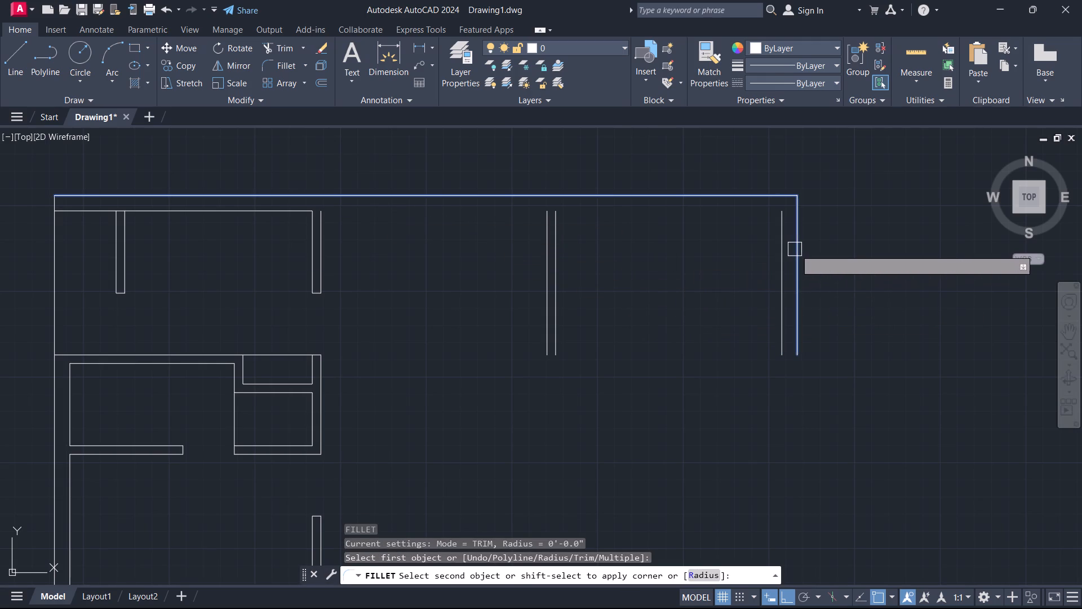
left_click(797, 249)
key("space")
left_click(276, 213)
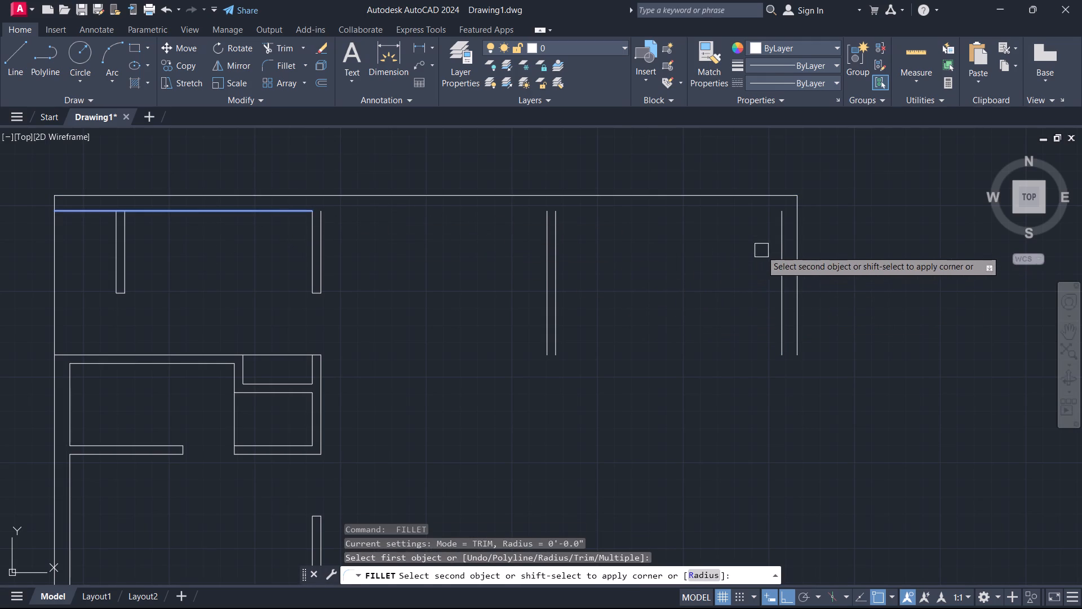
left_click(777, 250)
key("Escape")
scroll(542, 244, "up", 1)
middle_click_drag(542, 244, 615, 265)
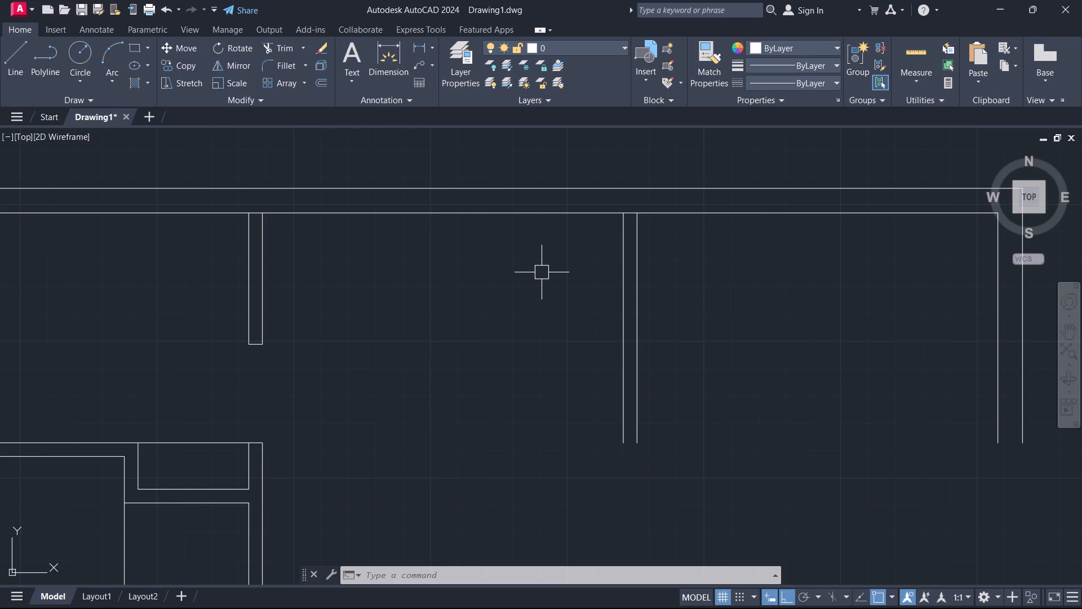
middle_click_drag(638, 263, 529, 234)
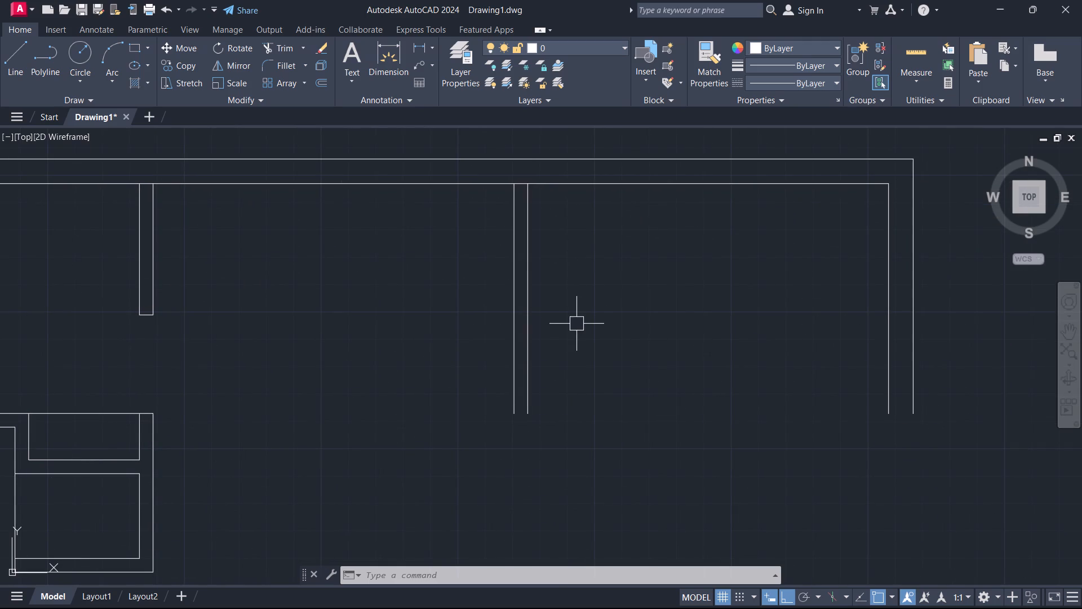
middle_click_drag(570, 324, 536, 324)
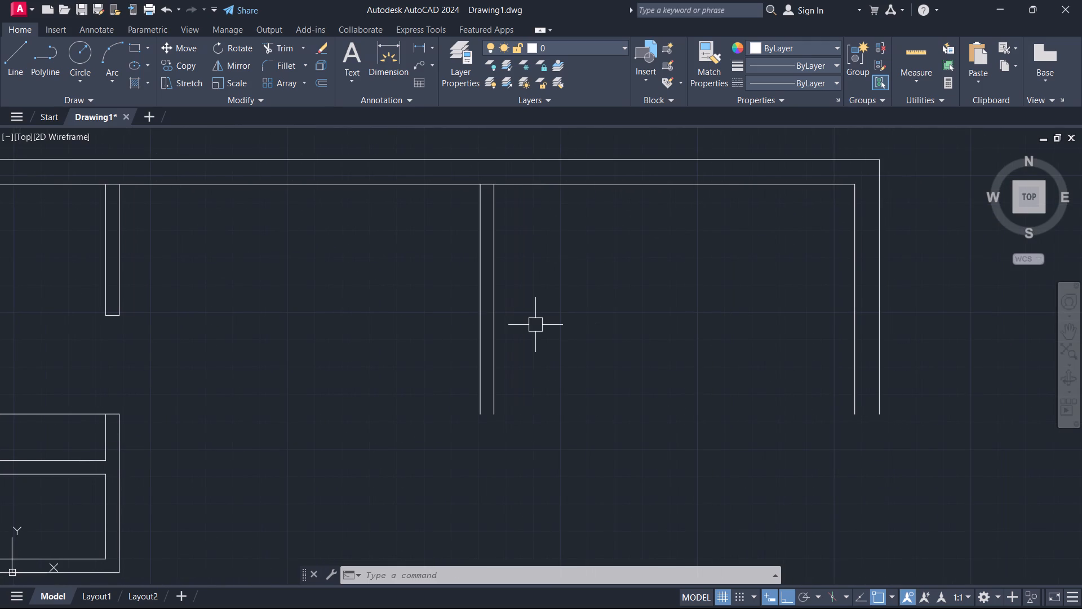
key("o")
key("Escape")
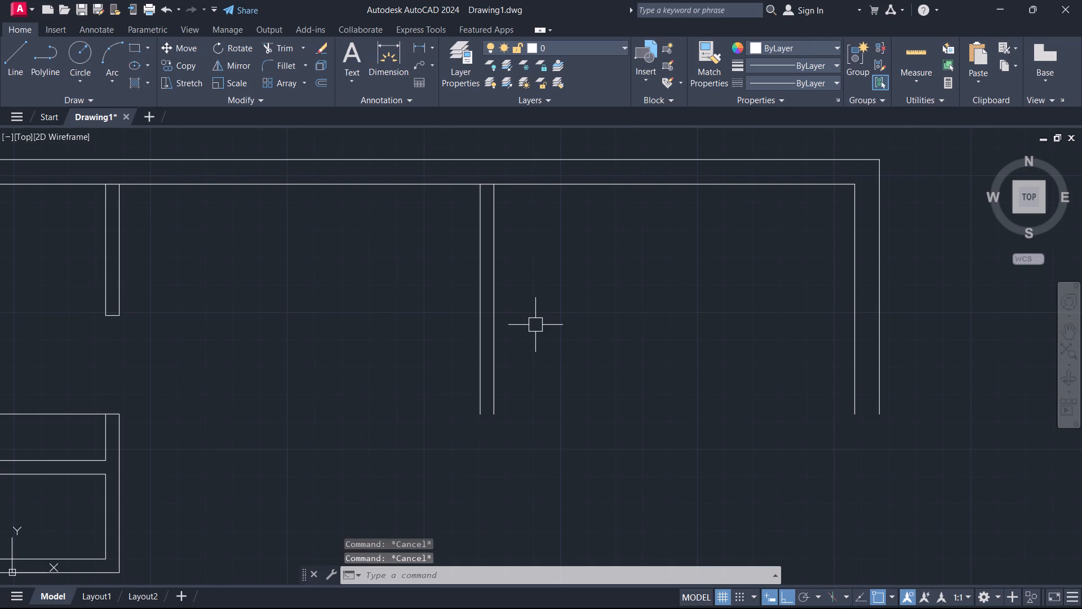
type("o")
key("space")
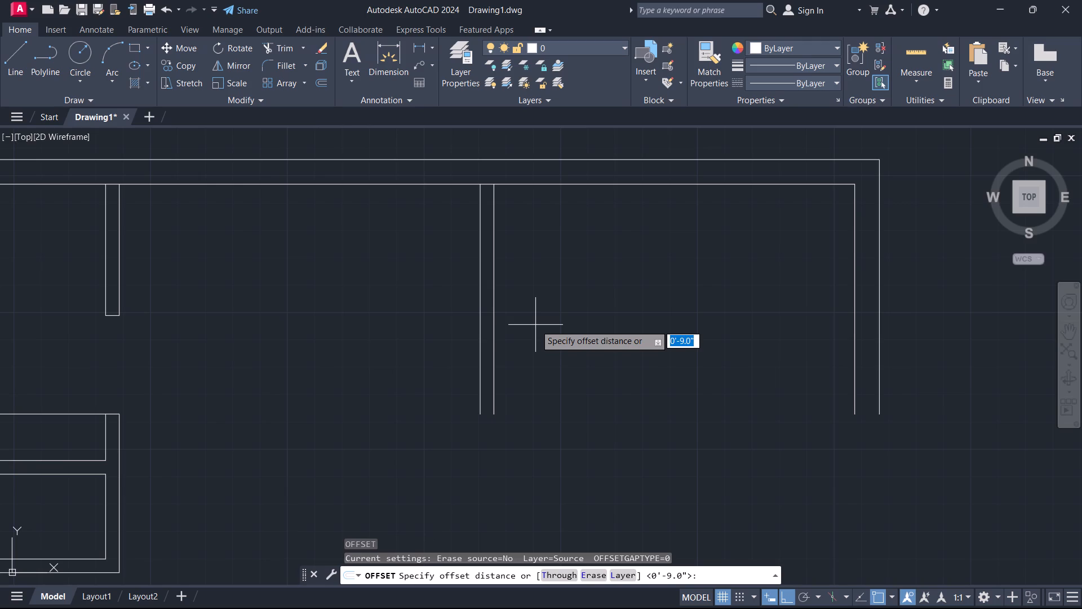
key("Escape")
Measure the clear width between the vertical partition and the inner line of the far-right wall.
type("di")
key("space")
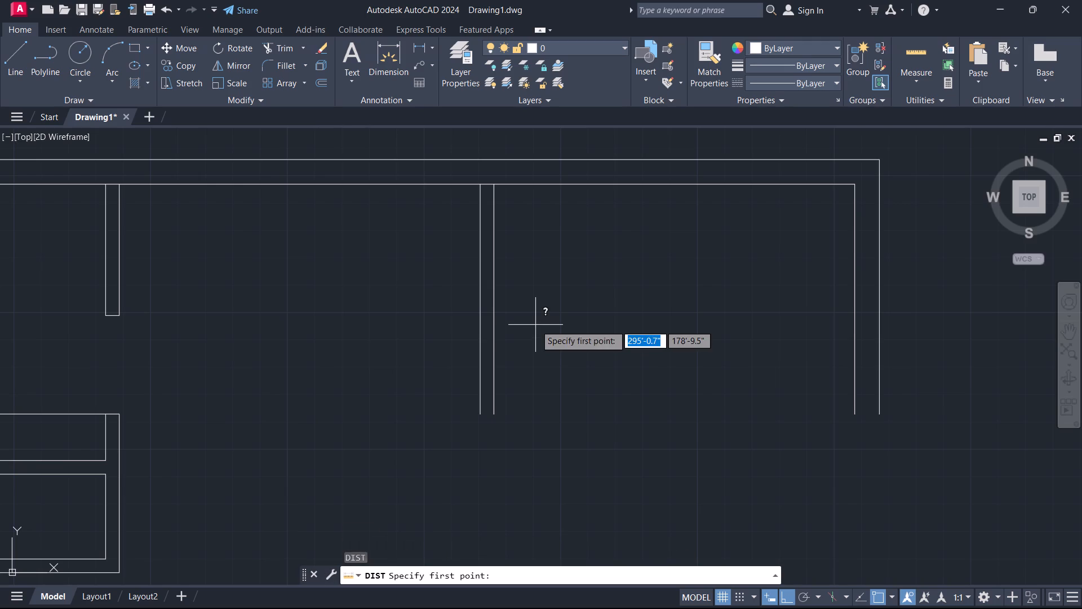
left_click(495, 357)
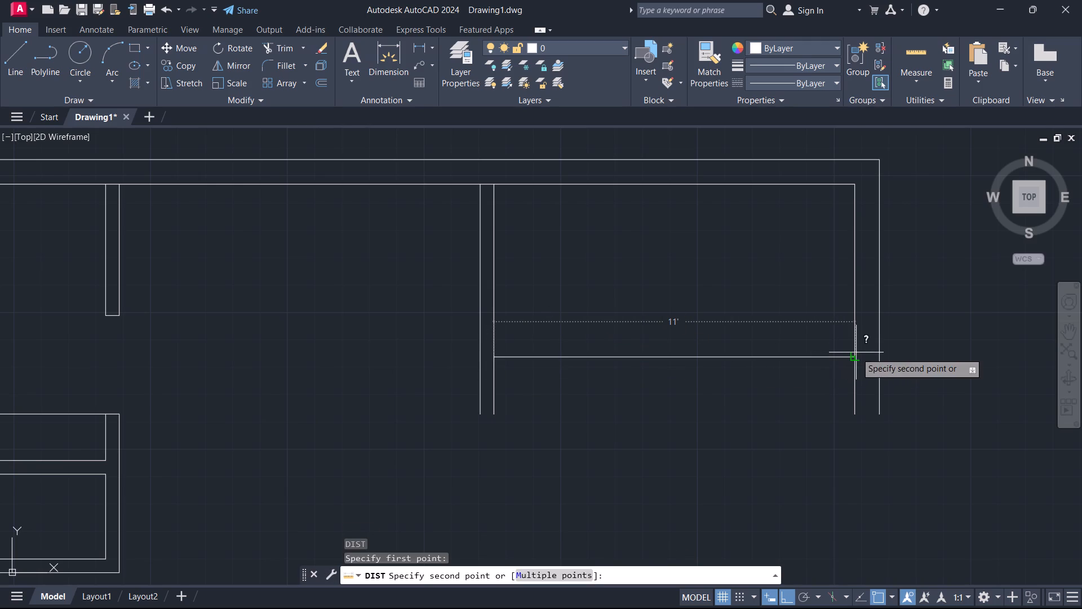
key("Escape")
key("o")
key("Escape")
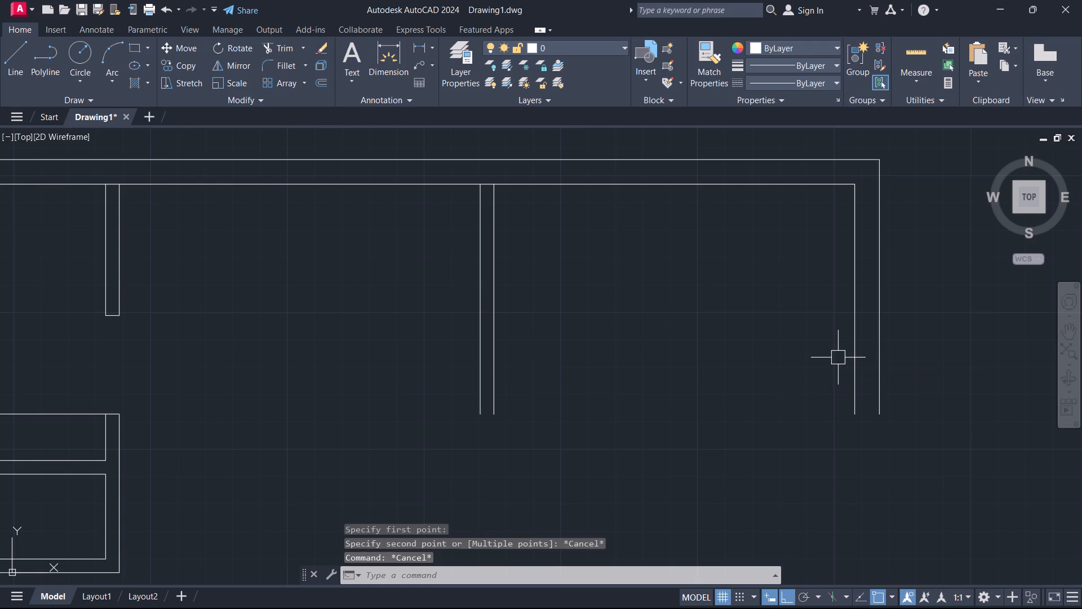
Trim the inner top wall line between the two lines of the right-hand vertical partition.
type("tr")
key("space")
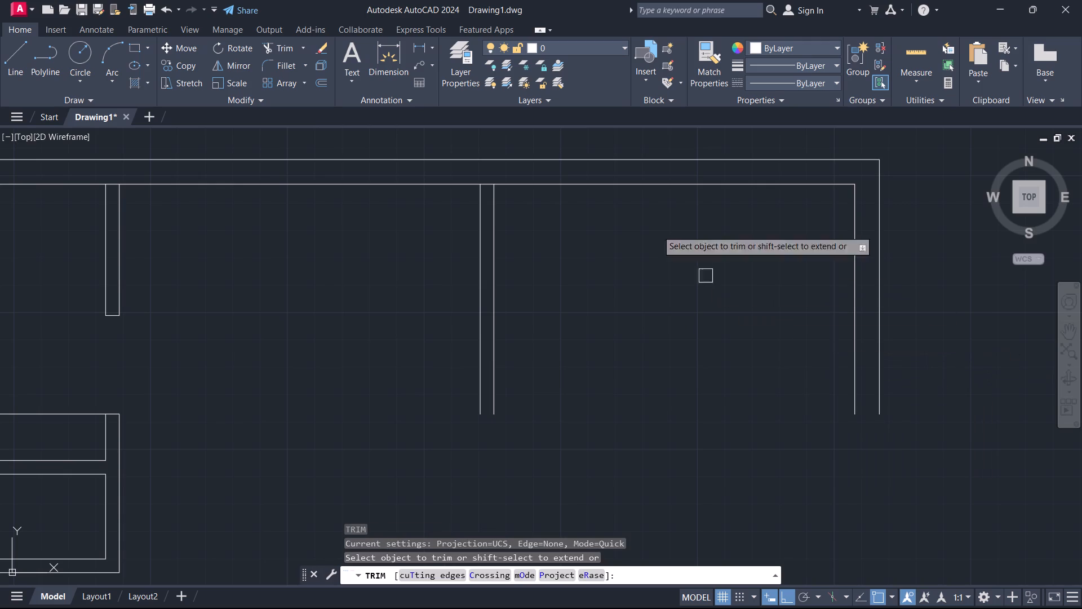
scroll(516, 159, "up", 2)
left_click(453, 217)
key("Escape")
scroll(512, 297, "down", 2)
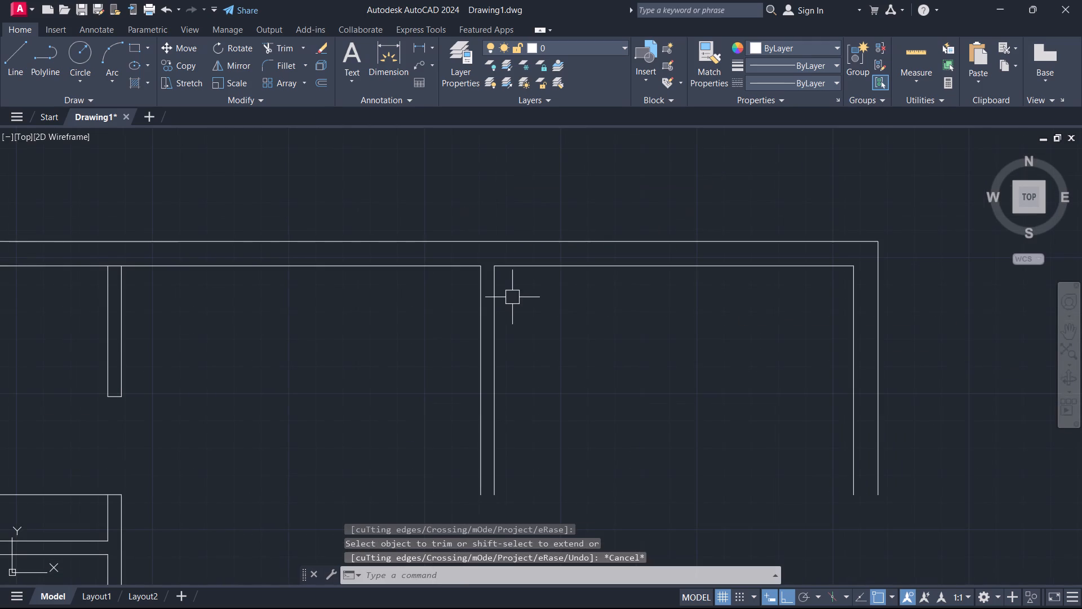
Offset the inner top wall line of the upper-right room 10'9" downward.
type("o")
key("space")
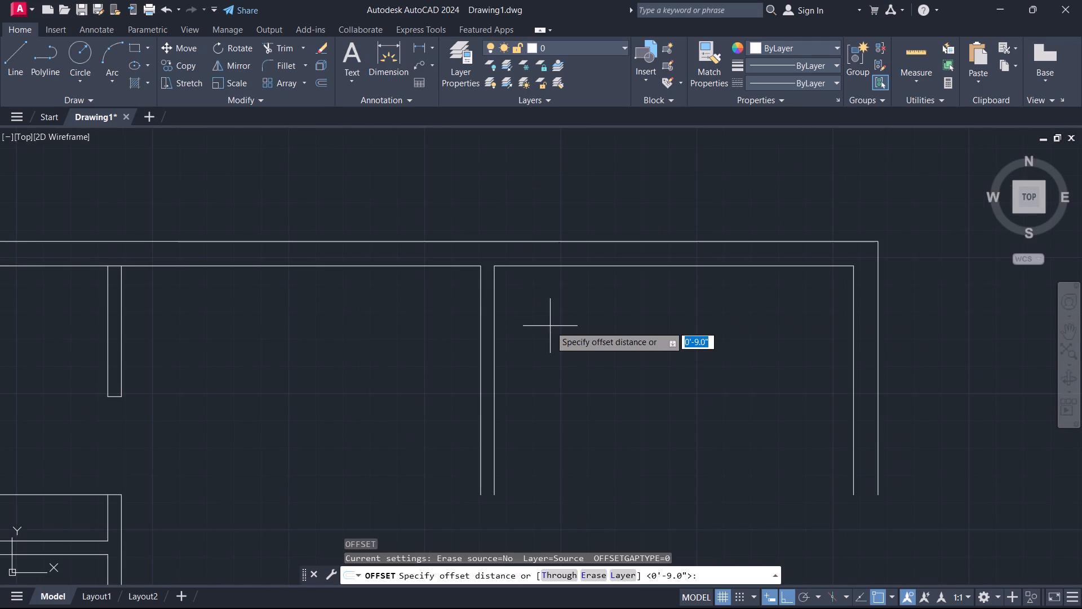
type("10'9")
key("Return")
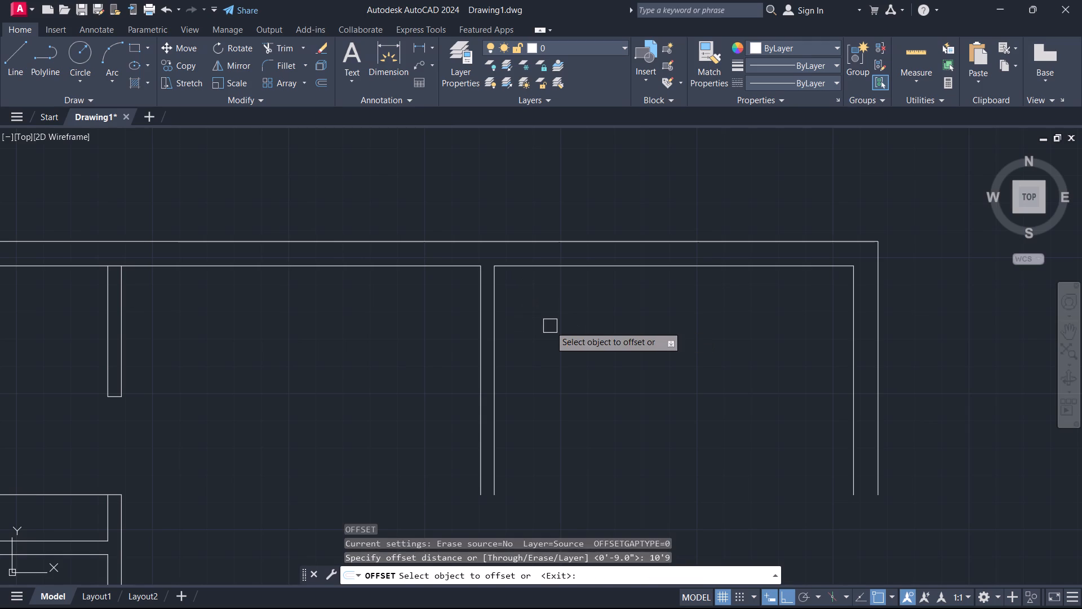
left_click(538, 263)
left_click(535, 339)
key("Escape")
Fillet the inner far-right wall line to the upper-right room's new bottom line.
scroll(553, 404, "down", 2)
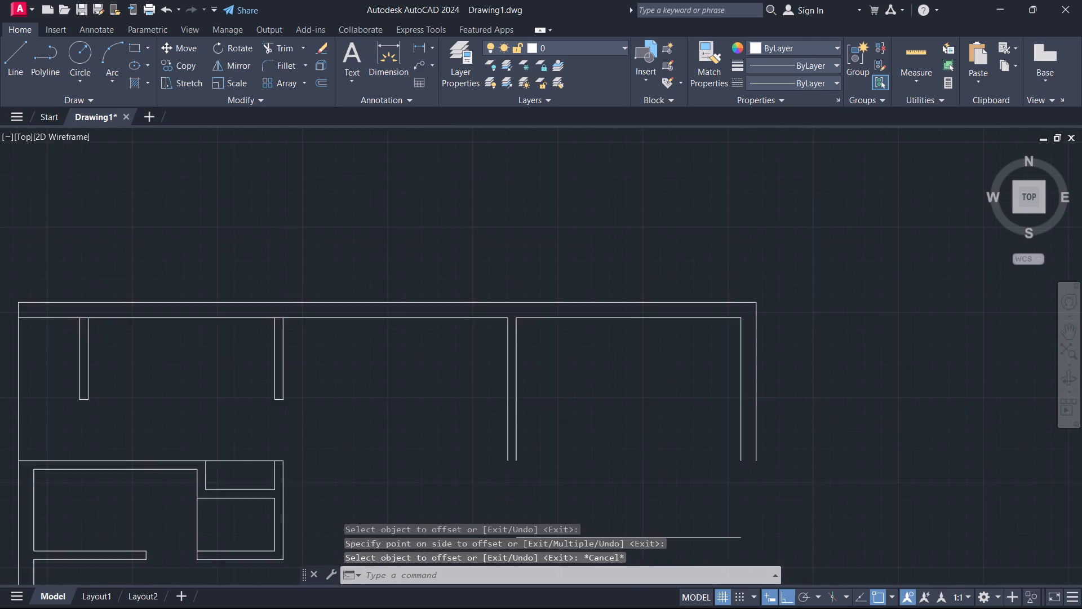
middle_click_drag(553, 404, 556, 313)
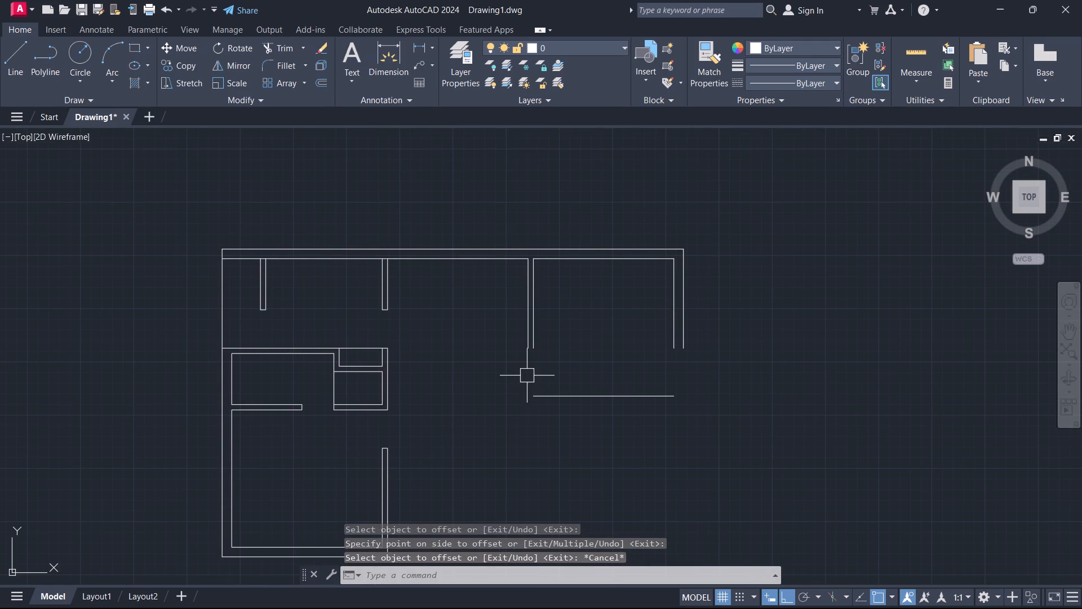
middle_click_drag(526, 375, 525, 359)
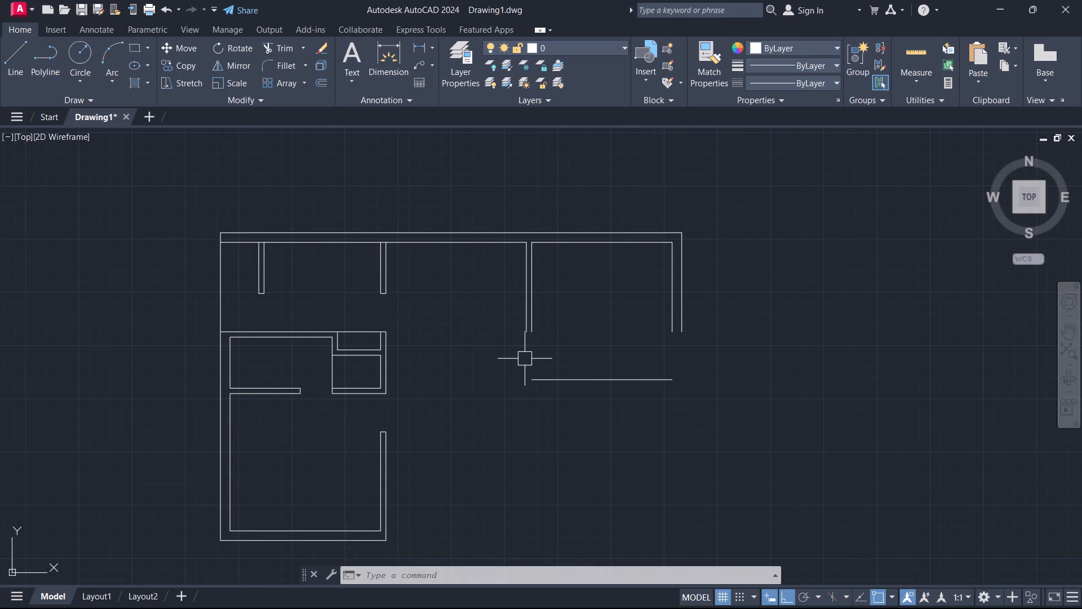
middle_click_drag(537, 360, 580, 325)
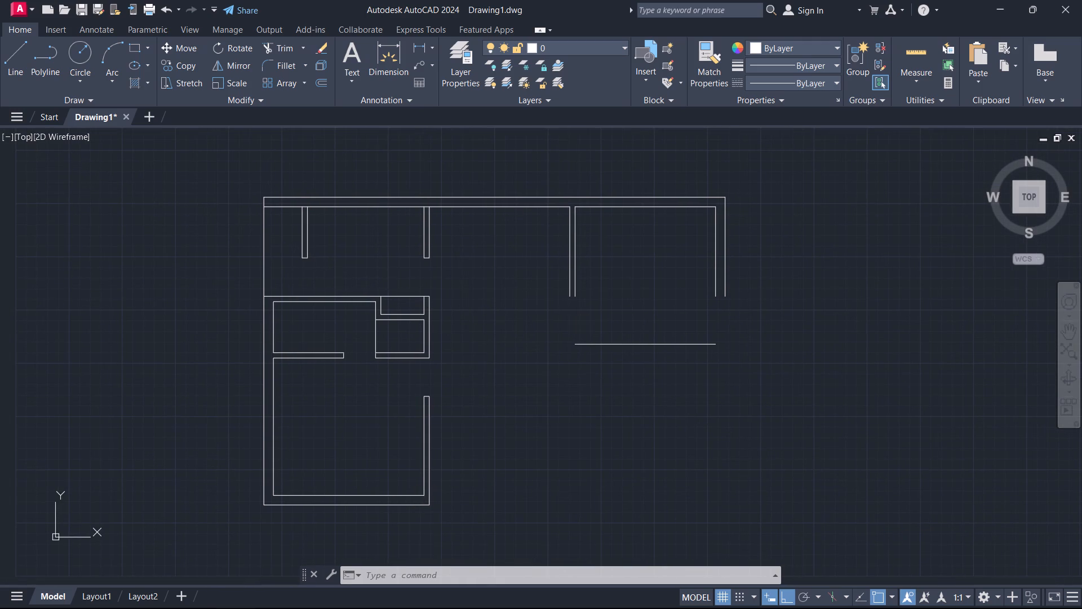
type("f")
key("space")
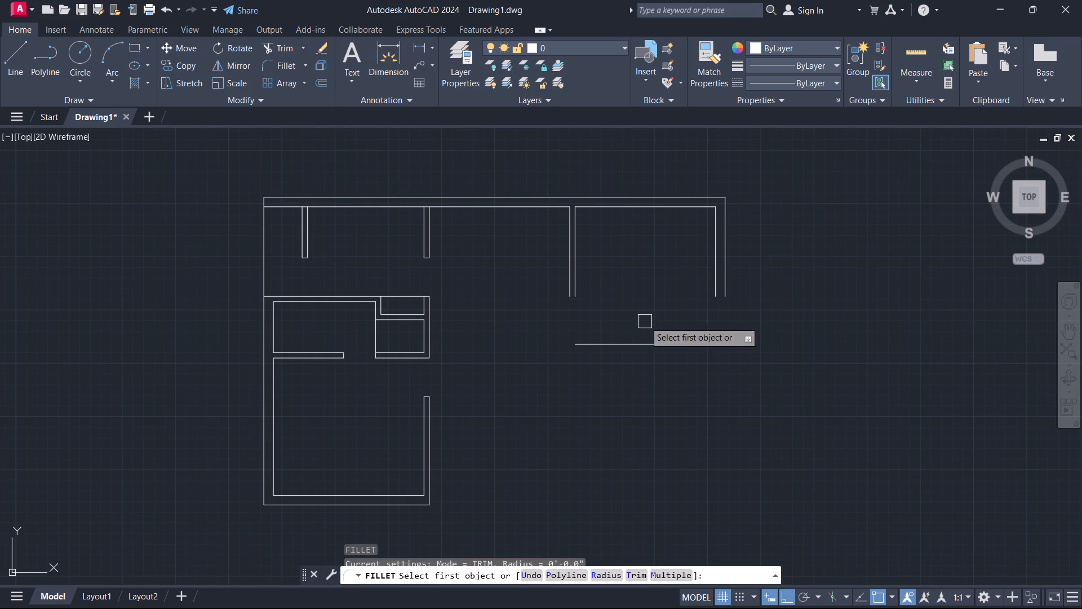
left_click(708, 283)
left_click(713, 283)
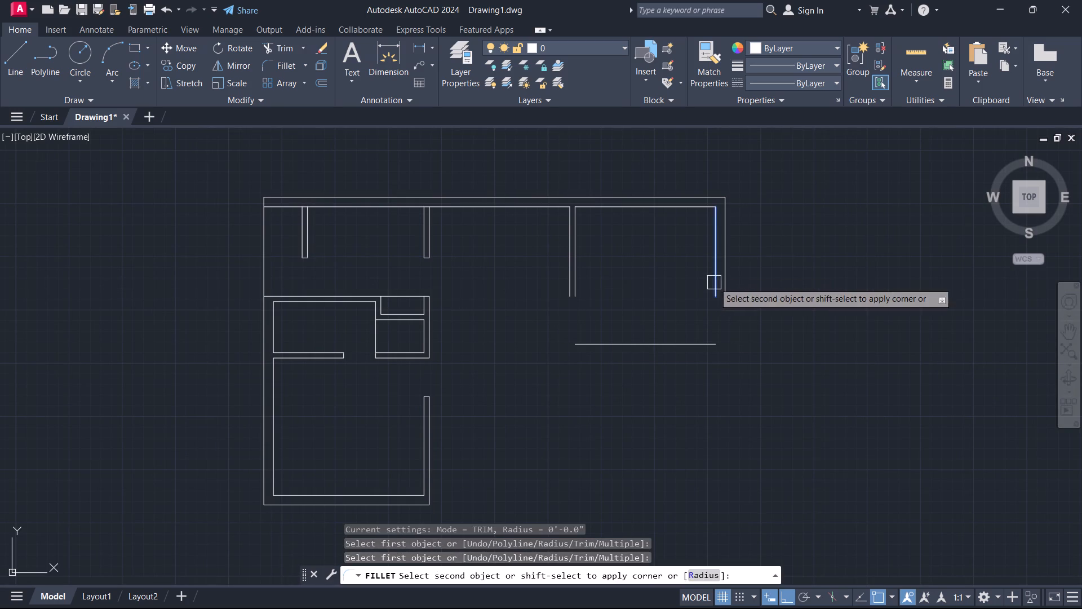
left_click(682, 347)
key("Escape")
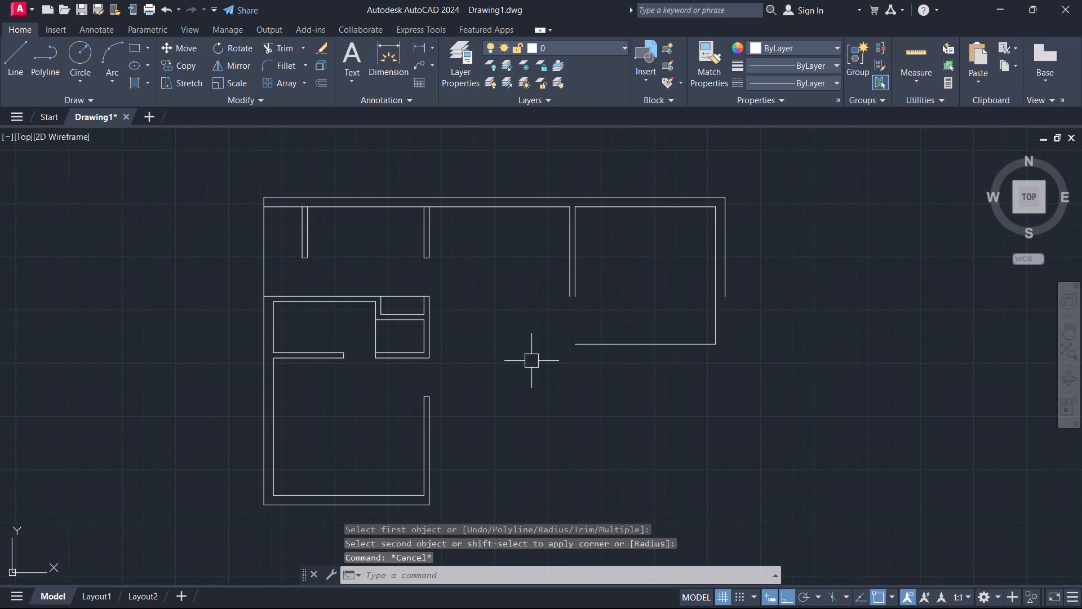
Offset the upper-right room's bottom line 5" downward to give the lower wall its thickness.
type("o 5")
key("Return")
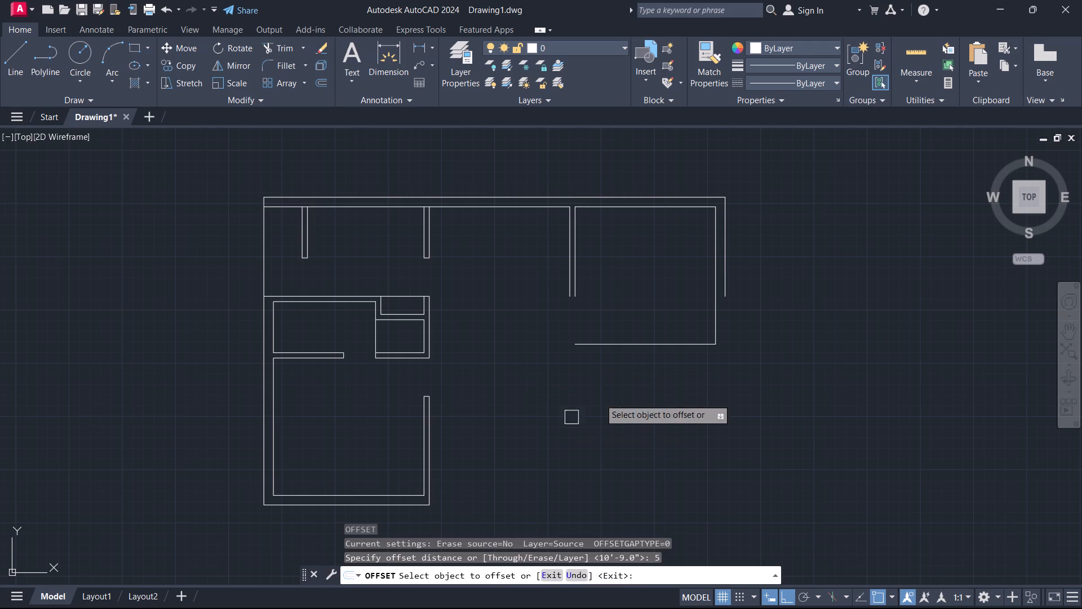
left_click(626, 352)
left_click(622, 383)
key("Escape")
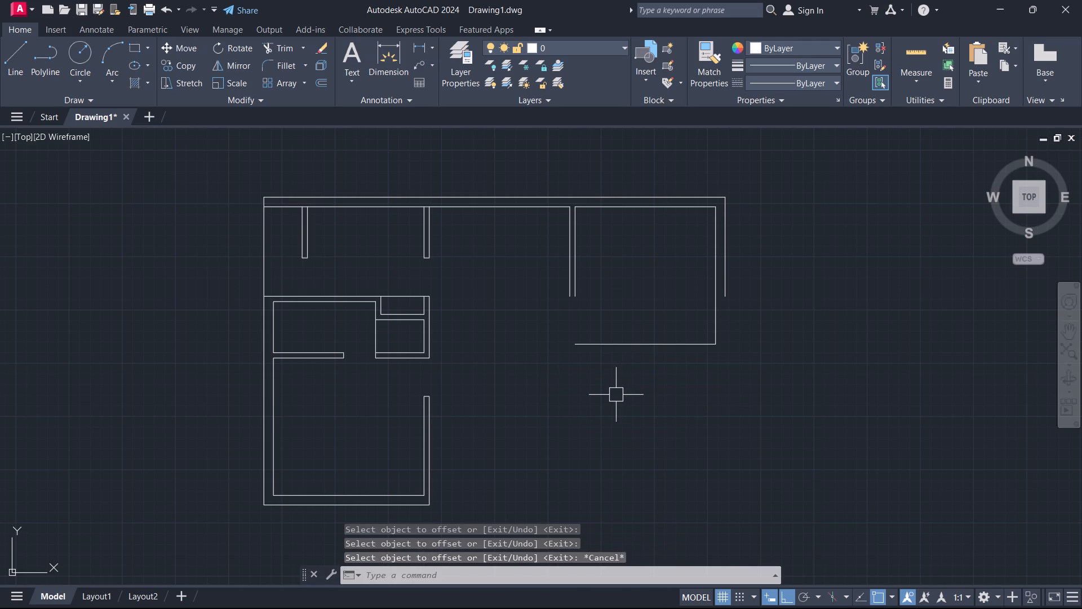
key("o")
key("Escape")
key("space")
key("space")
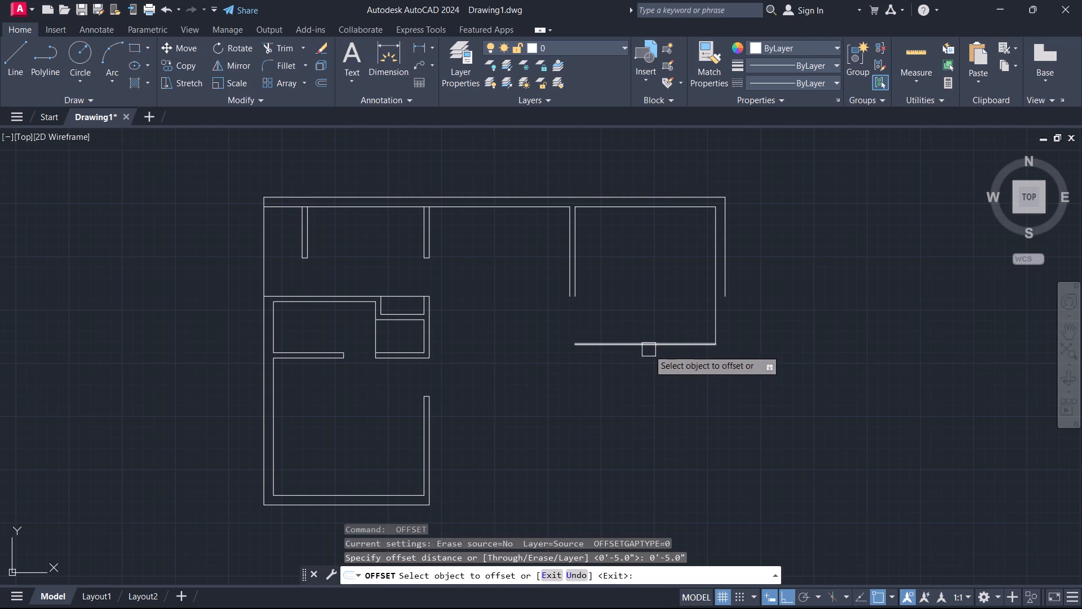
left_click(649, 350)
left_click(642, 383)
key("Escape")
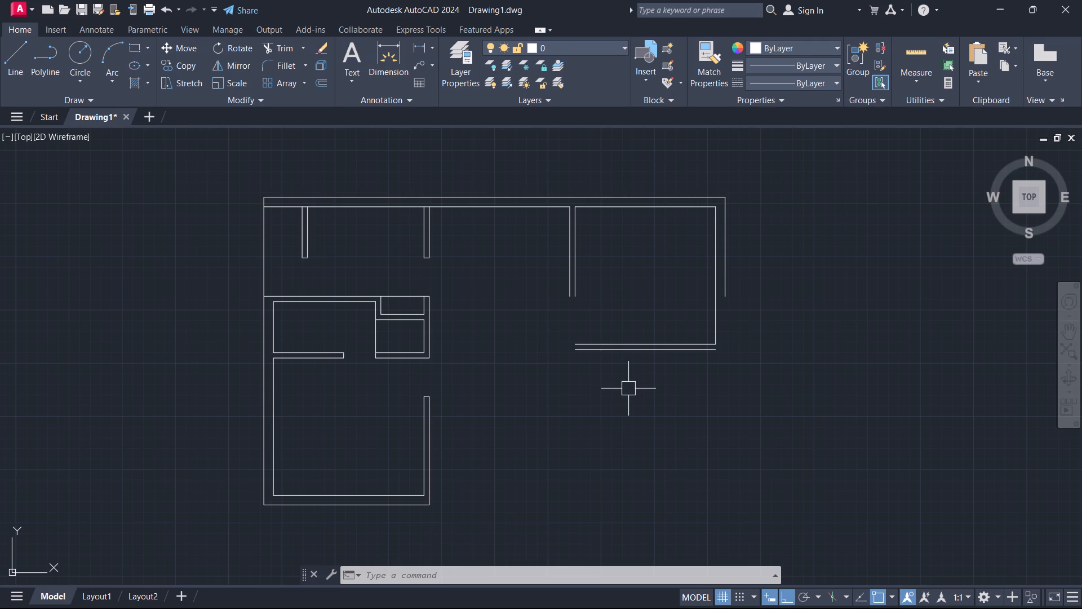
Offset the lower line of the upper-right room's bottom wall 4' downward.
type("o")
key("space")
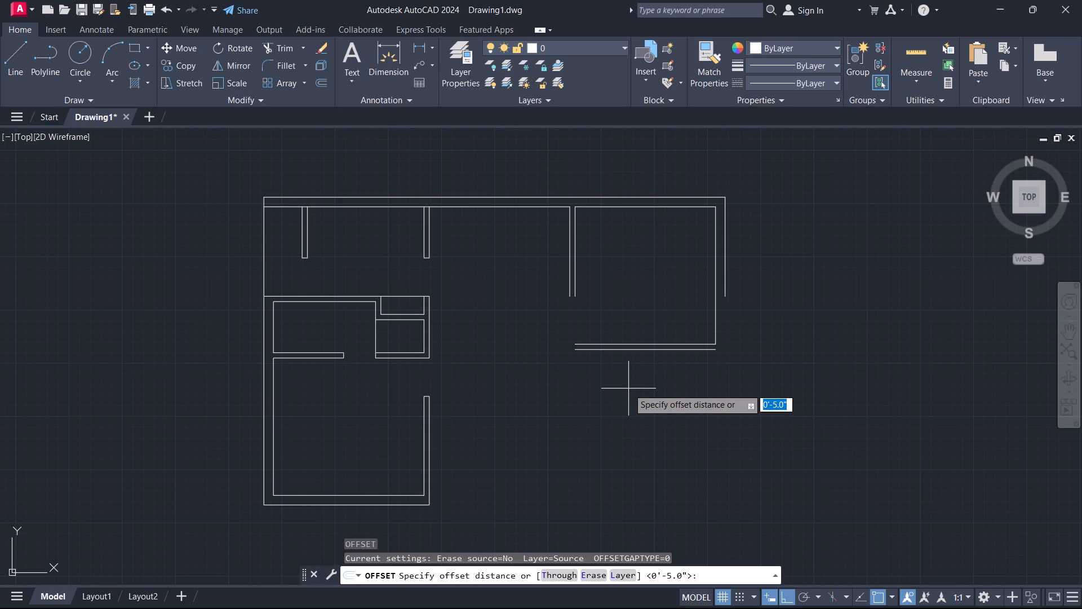
type("4'")
key("Return")
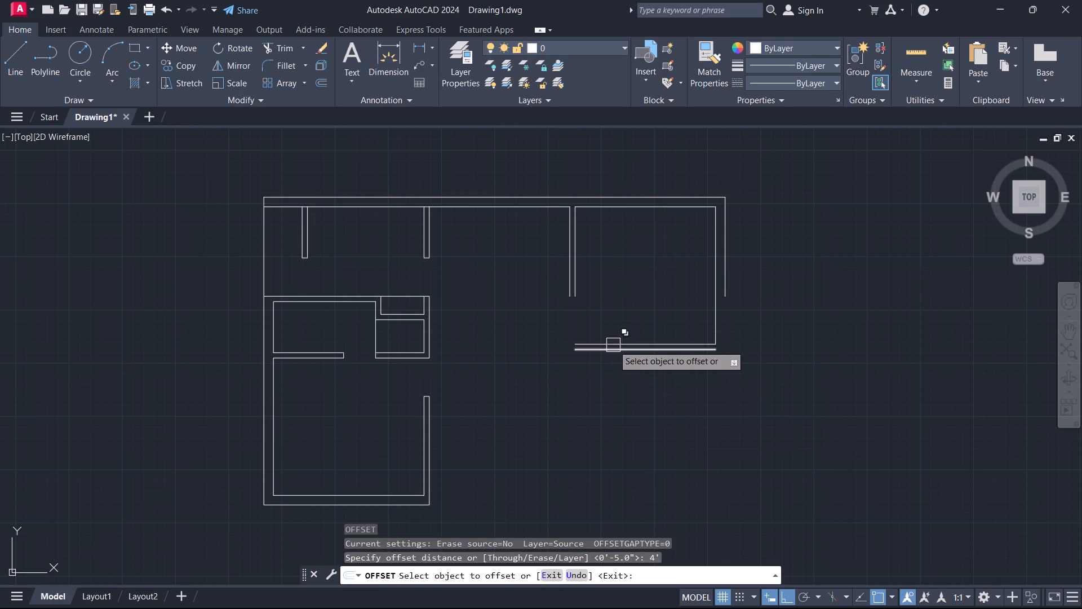
scroll(615, 351, "up", 3)
left_click(624, 339)
left_click(623, 386)
key("Escape")
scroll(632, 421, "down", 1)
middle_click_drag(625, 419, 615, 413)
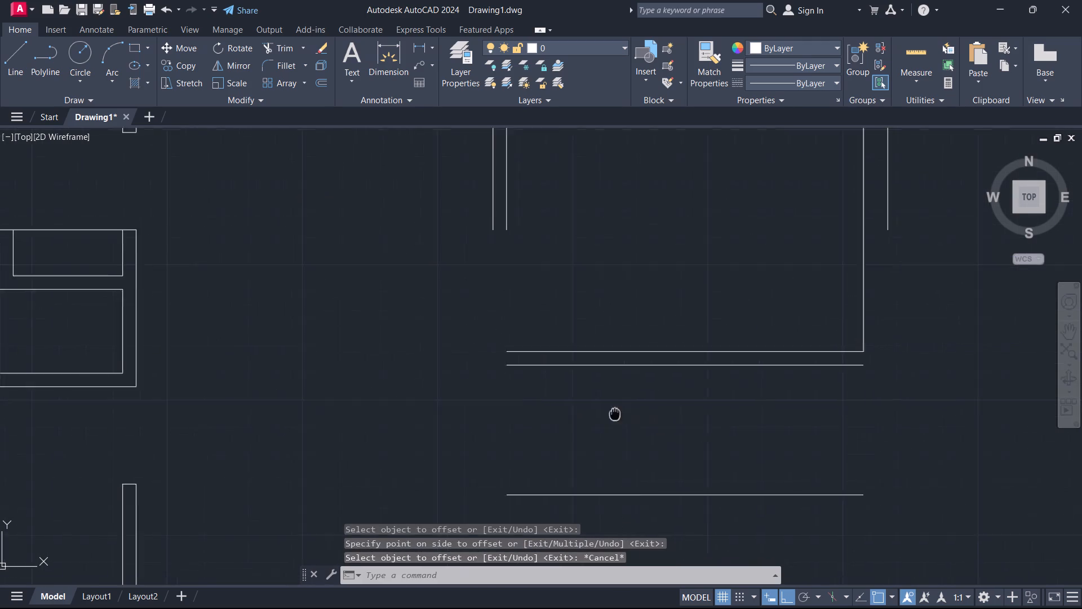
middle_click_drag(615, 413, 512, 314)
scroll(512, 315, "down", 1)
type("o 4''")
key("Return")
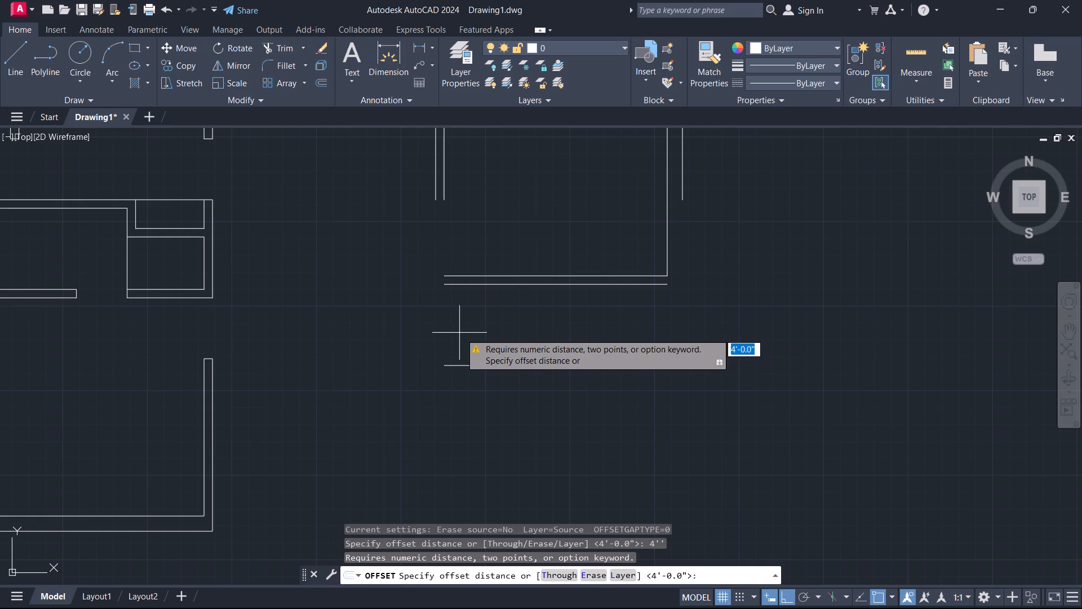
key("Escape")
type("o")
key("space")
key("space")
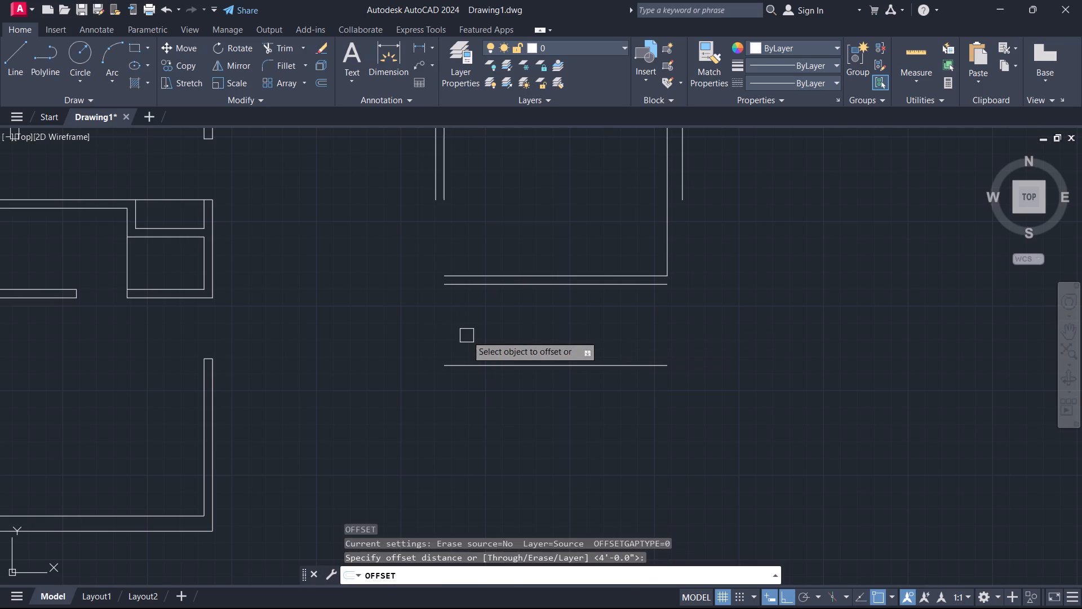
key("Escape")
Offset the lowest horizontal line below the upper-right room 5" downward to give that wall its thickness.
type("o 5")
key("Return")
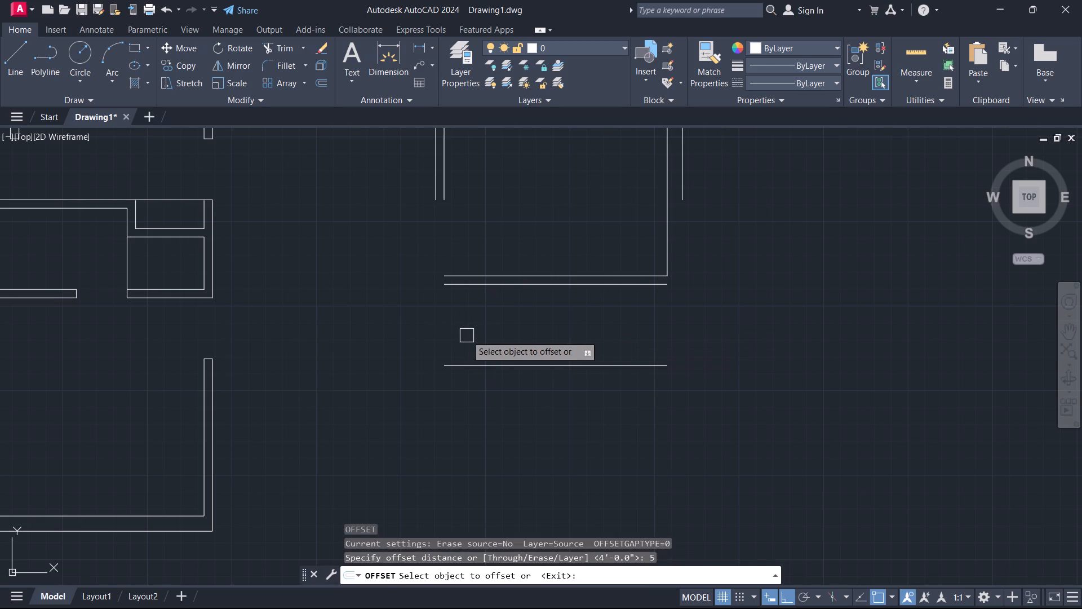
left_click(493, 369)
left_click(493, 399)
key("Escape")
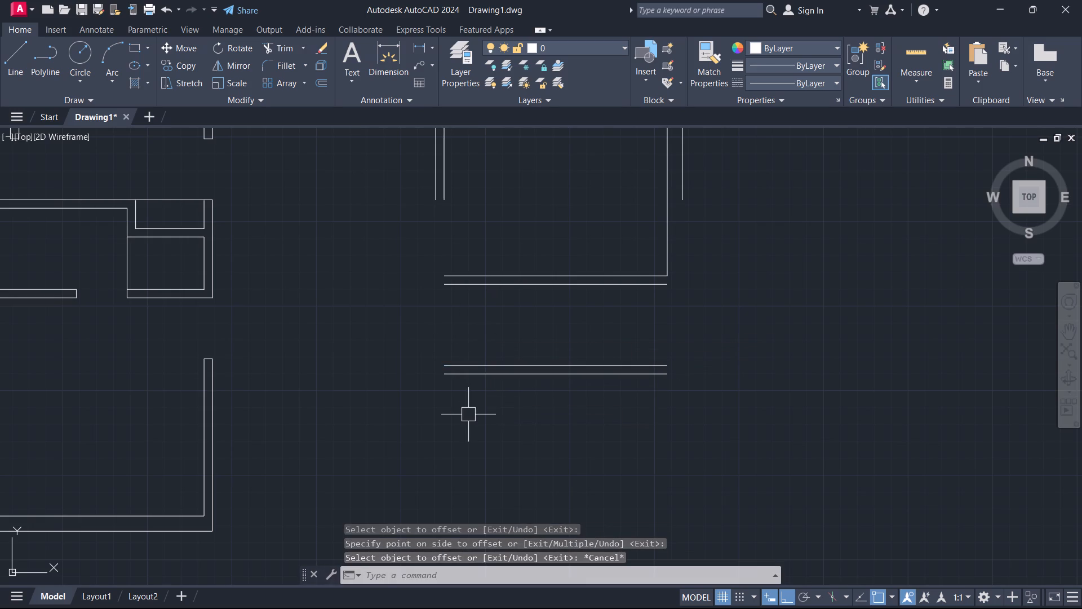
key("o")
key("Escape")
Fillet the inner far-right wall line to the lower line of the new bottom wall.
type("f")
key("space")
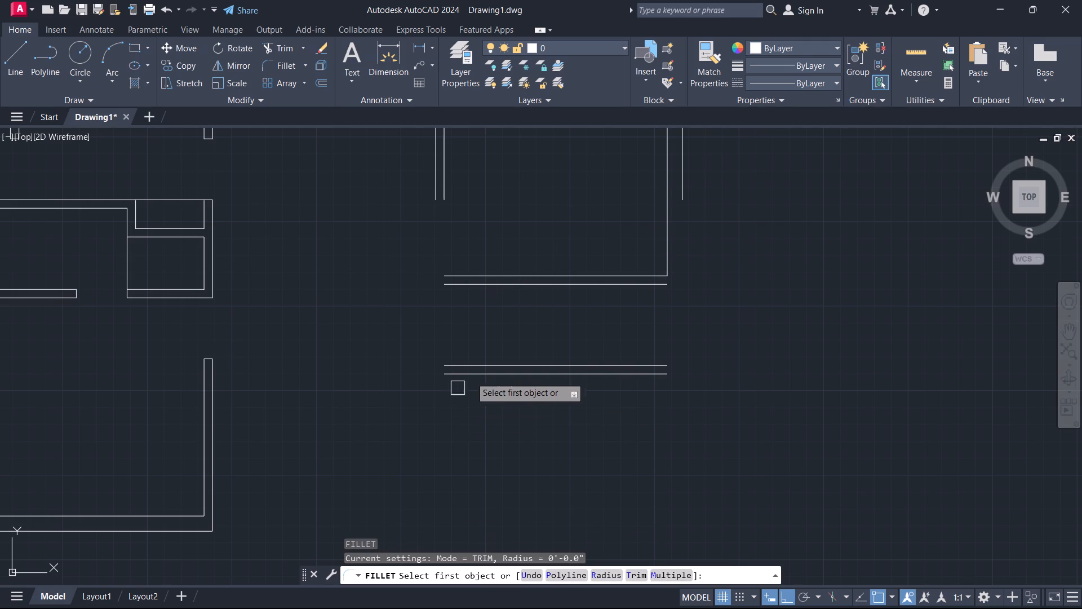
scroll(526, 312, "up", 1)
scroll(704, 234, "down", 1)
left_click(731, 221)
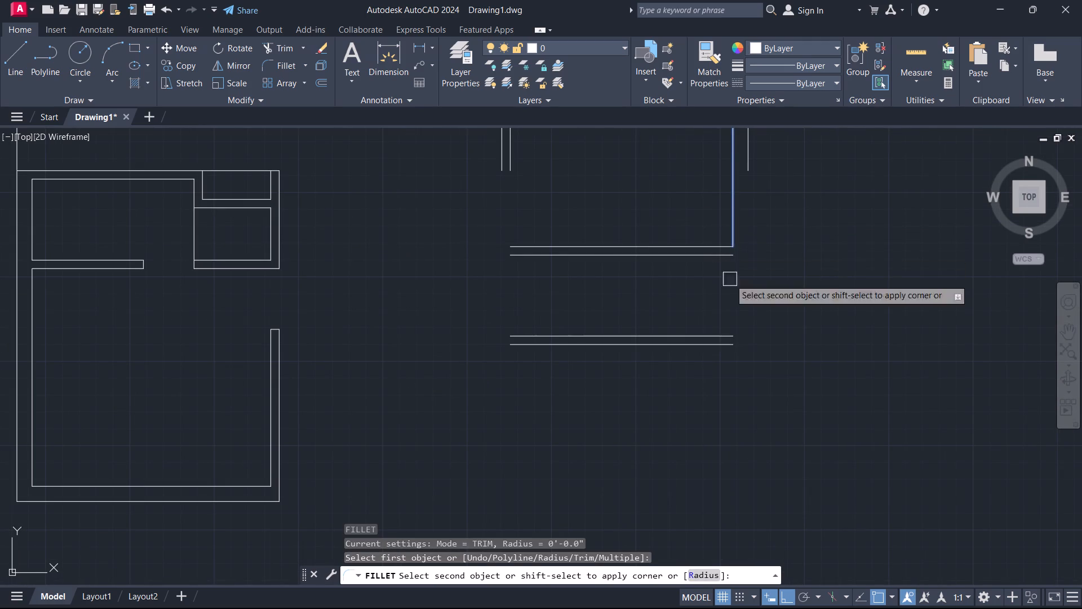
left_click(706, 347)
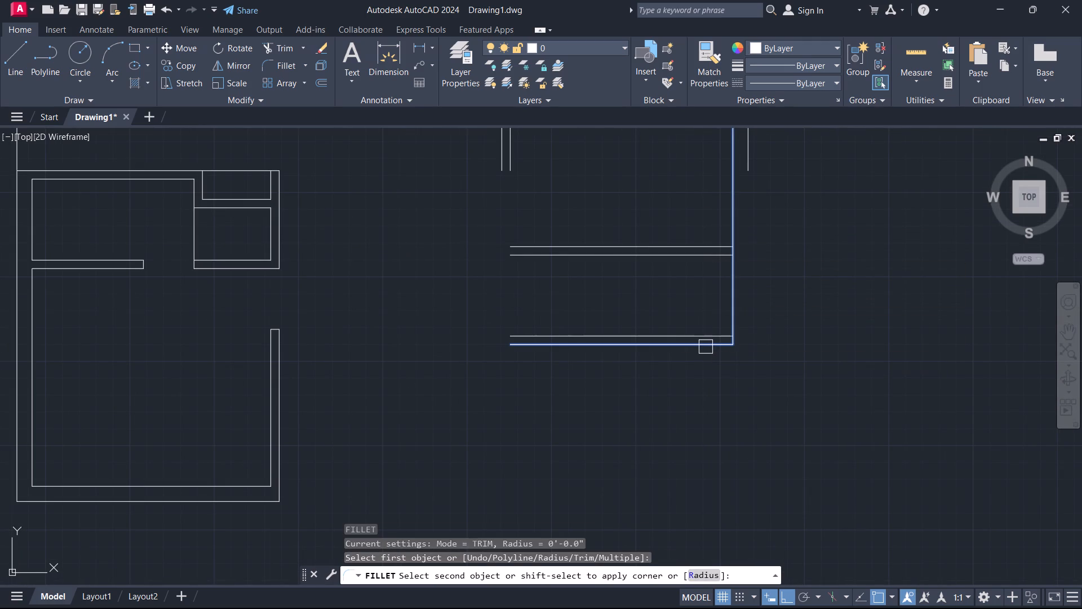
key("Escape")
Trim the inner far-right wall line where it crosses the thickness of the two horizontal walls below the upper-right room.
scroll(712, 351, "up", 2)
key("t")
key("r")
key("space")
scroll(728, 324, "up", 3)
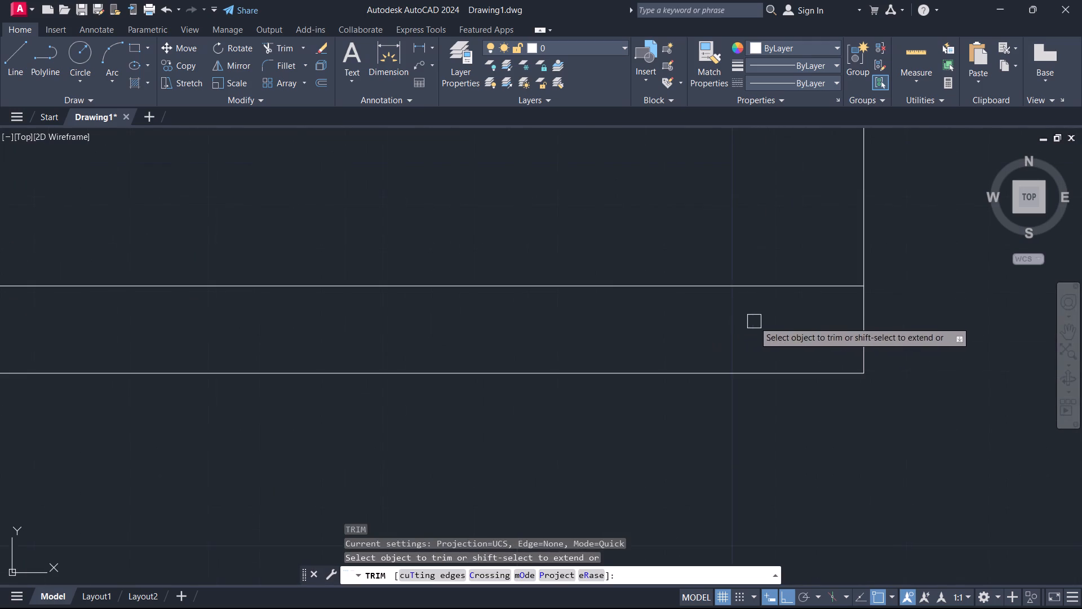
left_click_drag(756, 321, 761, 321)
left_click(982, 322)
key("Escape")
scroll(719, 254, "down", 3)
middle_click_drag(715, 252, 679, 460)
scroll(693, 423, "down", 1)
scroll(697, 350, "up", 3)
key("space")
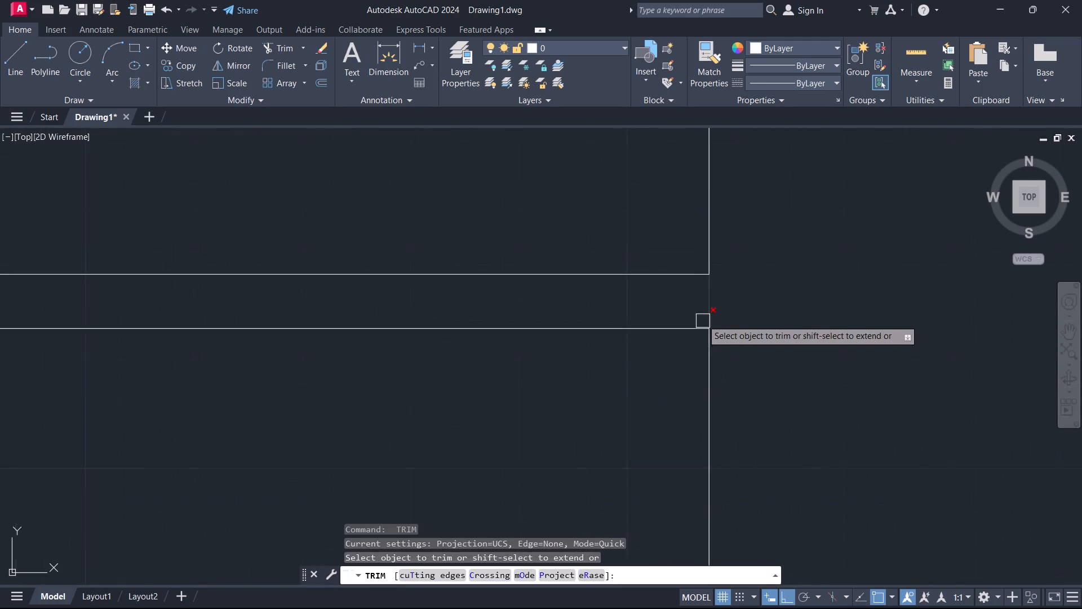
scroll(702, 320, "up", 1)
left_click_drag(689, 309, 714, 310)
left_click(777, 313)
key("Escape")
scroll(740, 332, "down", 4)
middle_click_drag(686, 377, 720, 326)
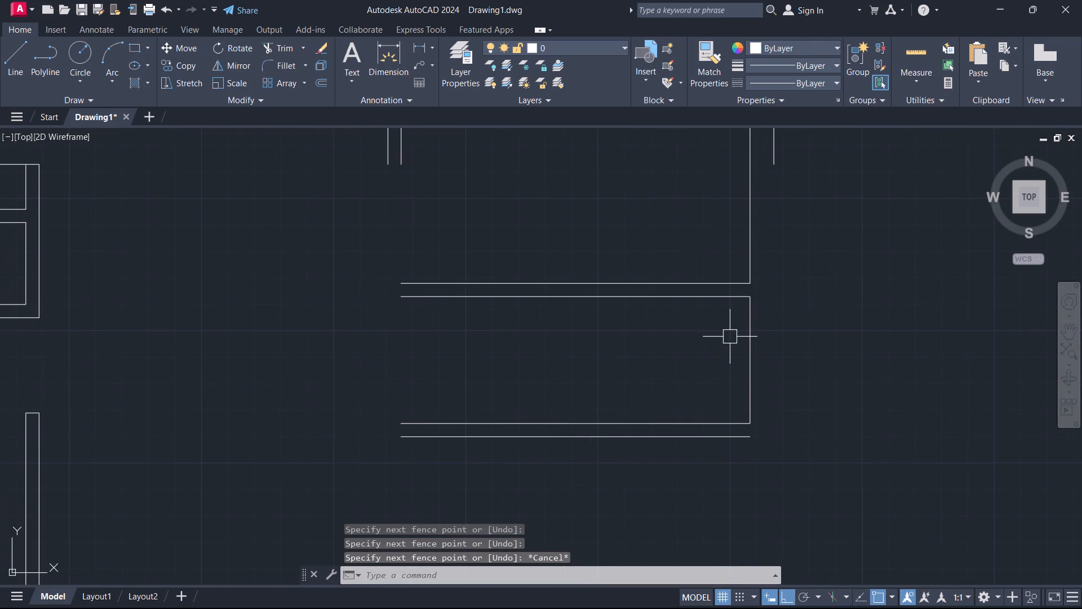
Offset the right side line of the small space below the upper-right room 7'3" to the left.
type("o")
key("space")
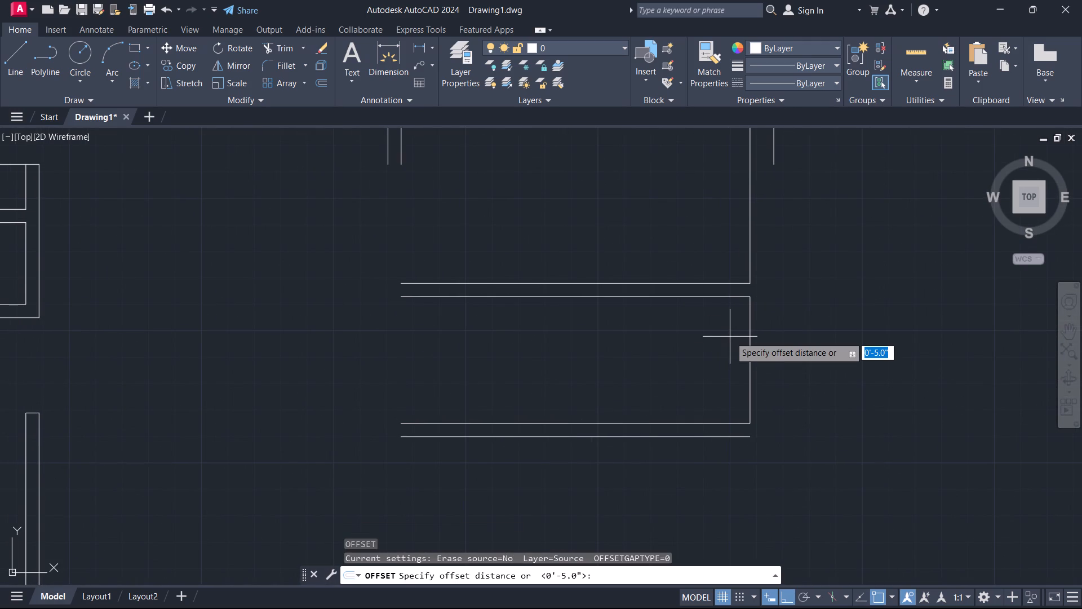
type("7'3")
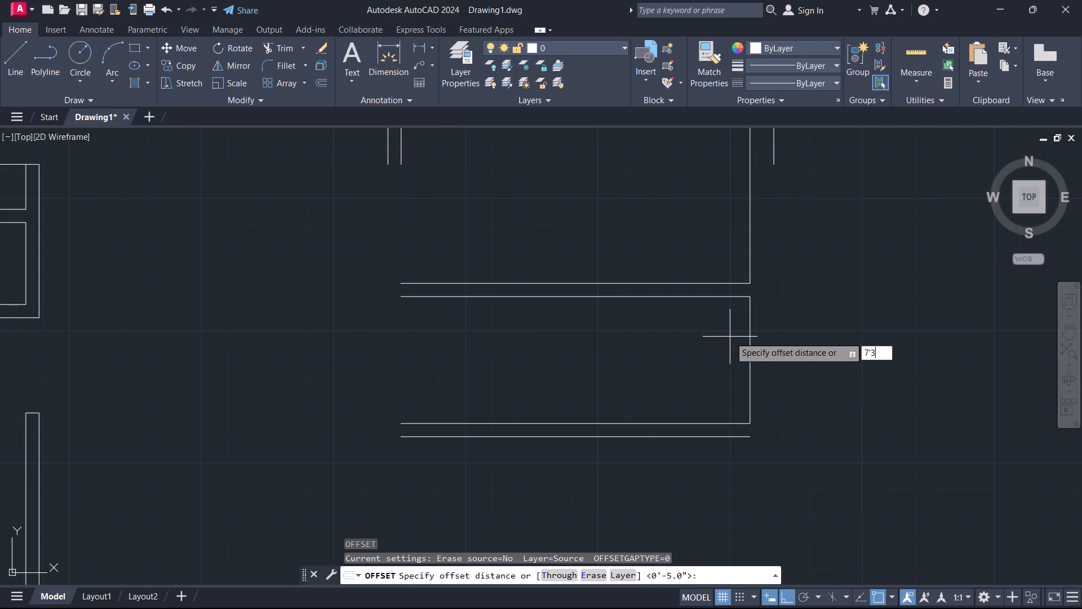
key("Return")
left_click(750, 351)
left_click(549, 434)
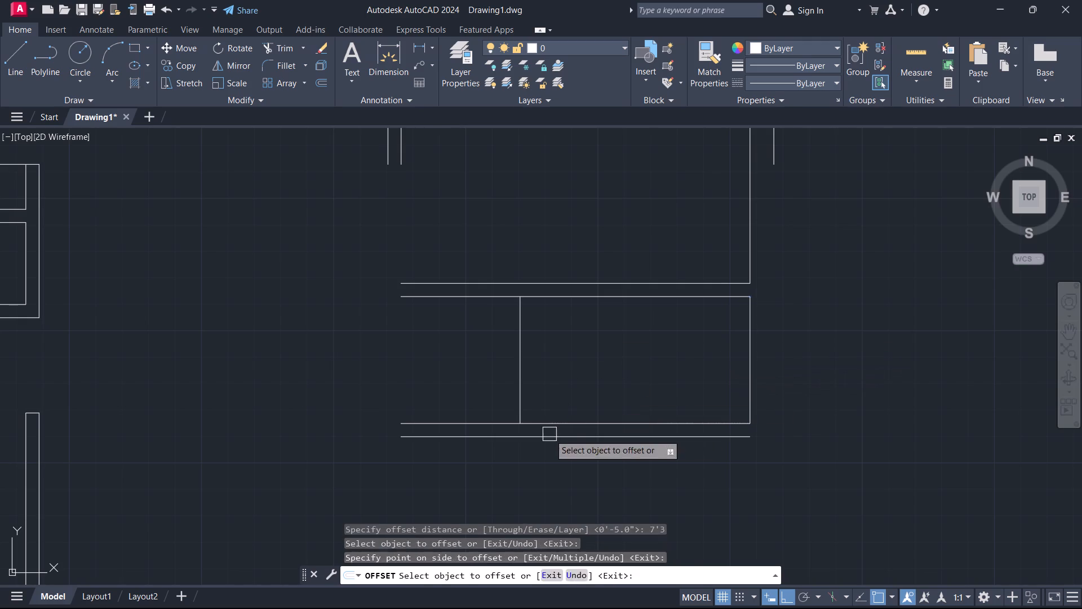
key("Escape")
Offset the small space's new vertical line 5" to the left to form the partition wall.
type("o 5")
key("Return")
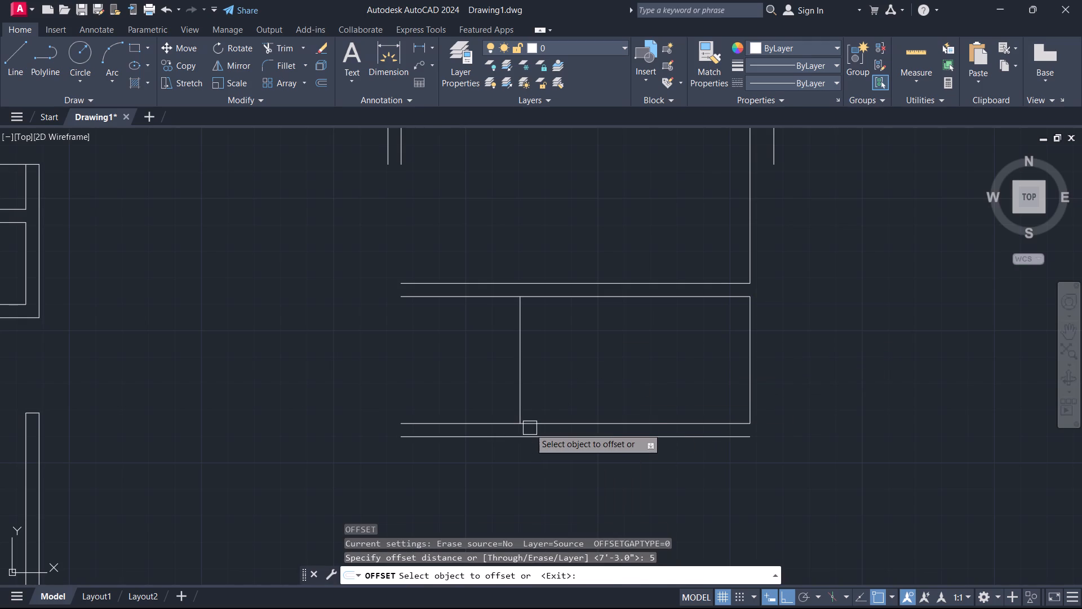
left_click_drag(522, 385, 514, 383)
left_click(494, 381)
key("Escape")
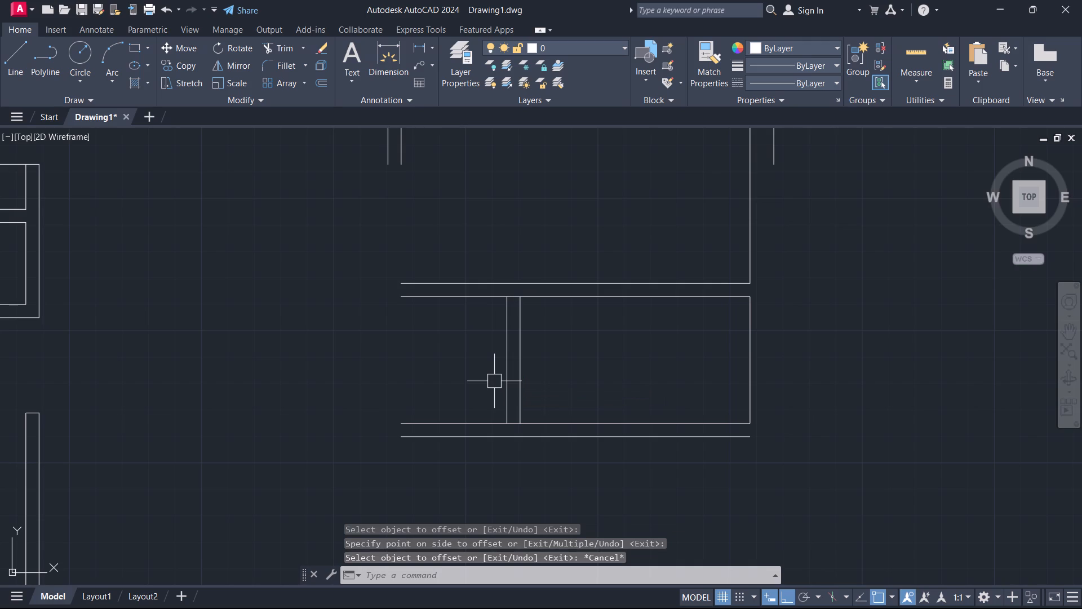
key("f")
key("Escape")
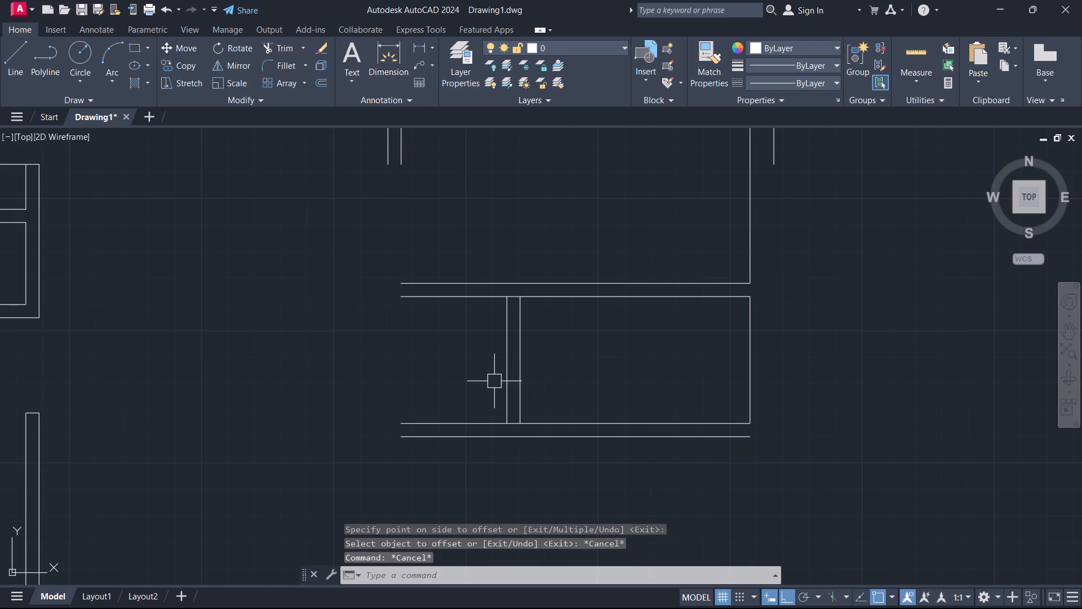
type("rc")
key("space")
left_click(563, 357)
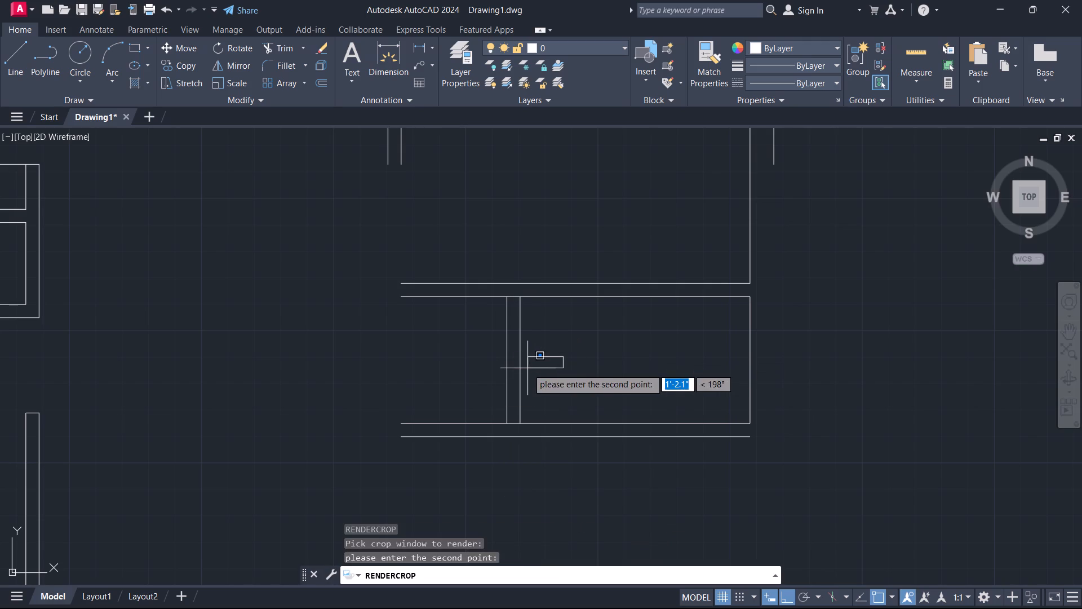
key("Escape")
Offset the lower line of the small space's bottom wall 10'4.5" downward.
scroll(431, 391, "down", 1)
middle_click_drag(428, 401, 467, 382)
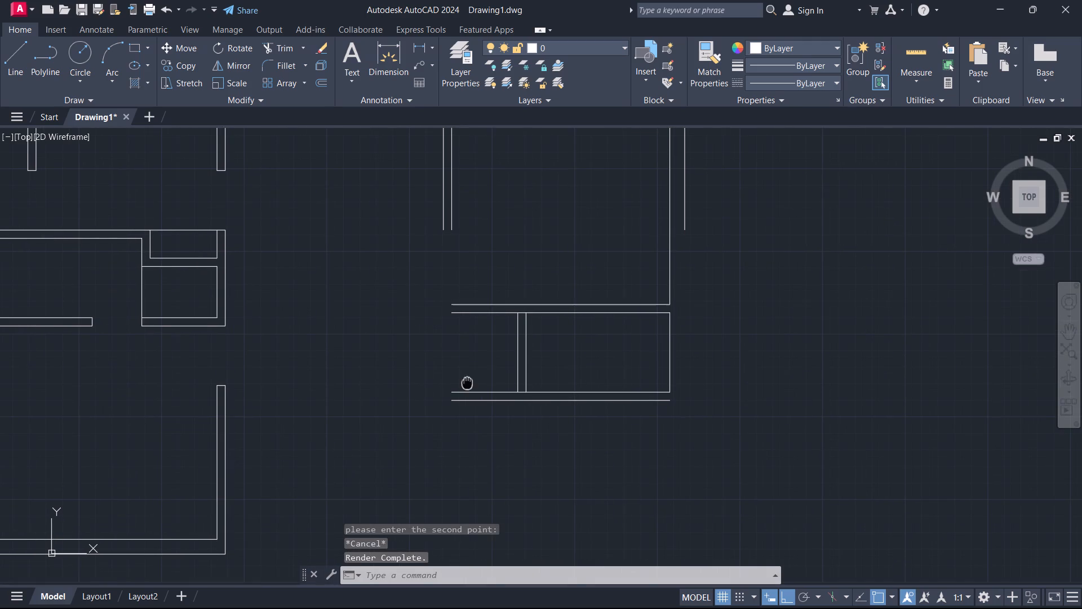
middle_click_drag(467, 382, 468, 381)
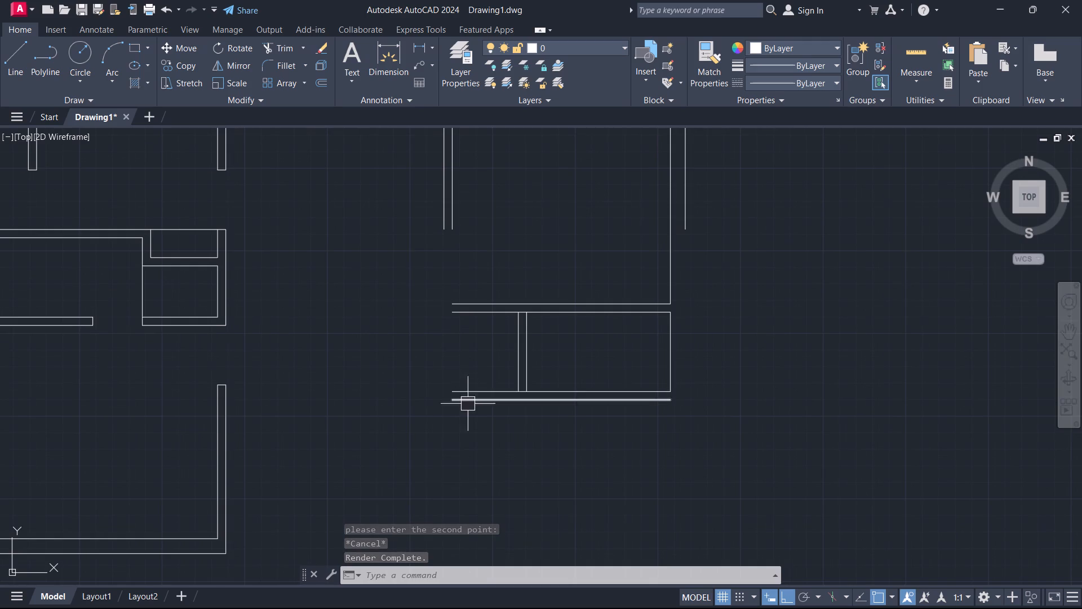
middle_click_drag(467, 405, 466, 365)
scroll(466, 365, "down", 1)
middle_click_drag(462, 389, 454, 387)
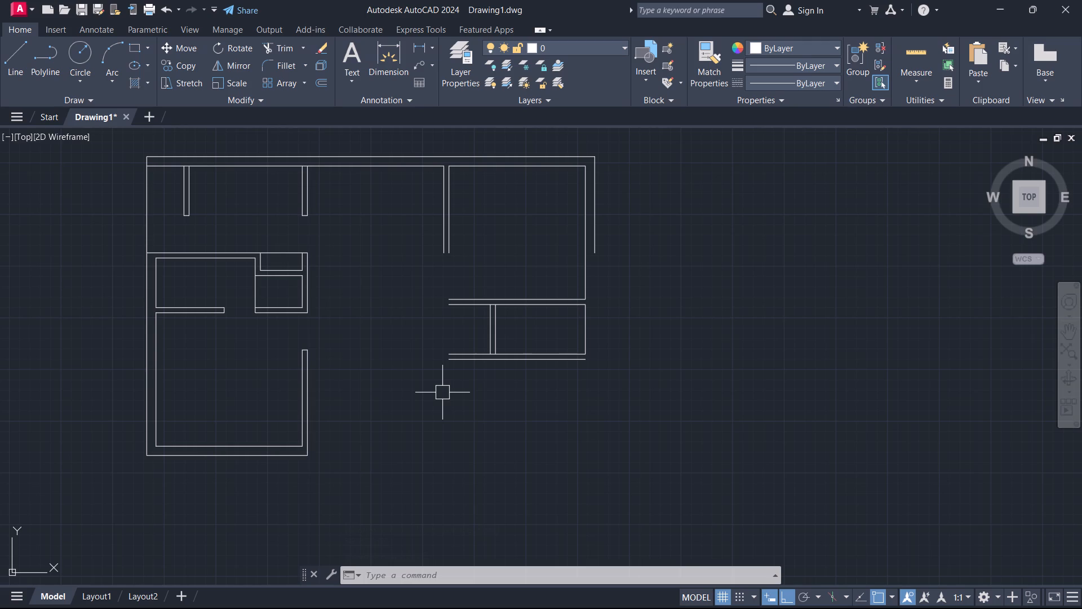
type("o 10")
type("'4.5")
key("Return")
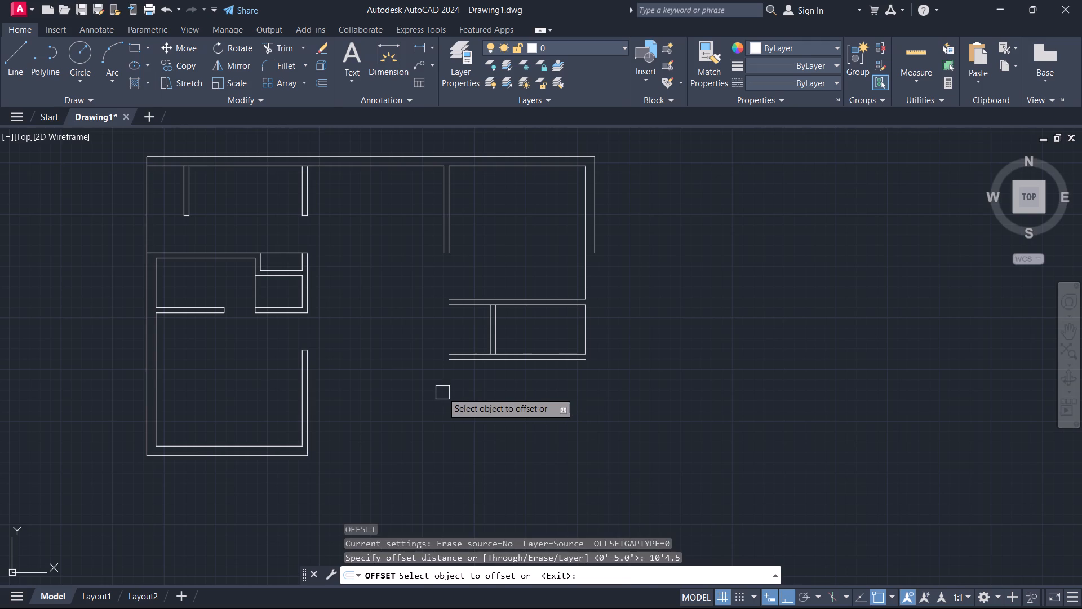
scroll(481, 384, "up", 4)
left_click(533, 230)
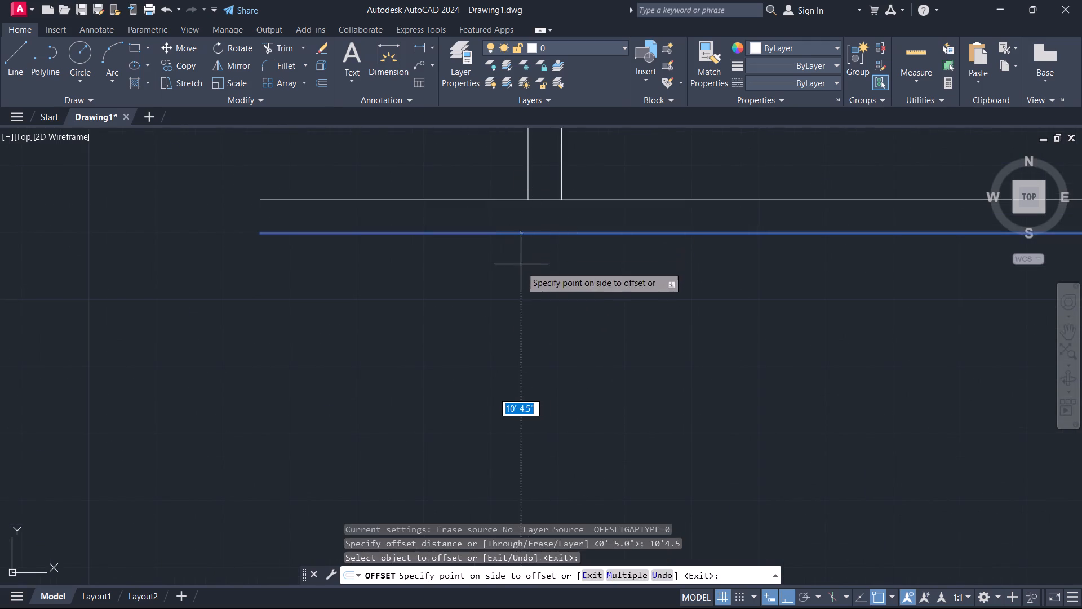
left_click(519, 279)
key("Escape")
Offset the new lowest horizontal line 9" downward to give the outer bottom wall its thickness.
scroll(521, 304, "down", 6)
scroll(597, 335, "up", 2)
middle_click_drag(578, 328, 752, 277)
key("alt+Tab")
key("alt+Tab")
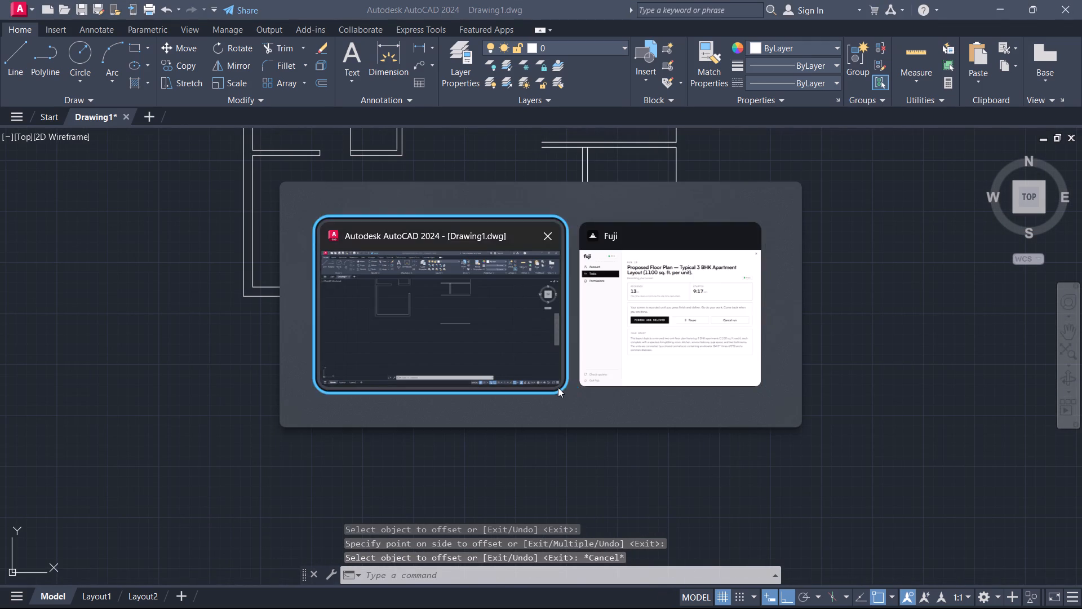
middle_click_drag(588, 338, 579, 355)
scroll(588, 338, "up", 1)
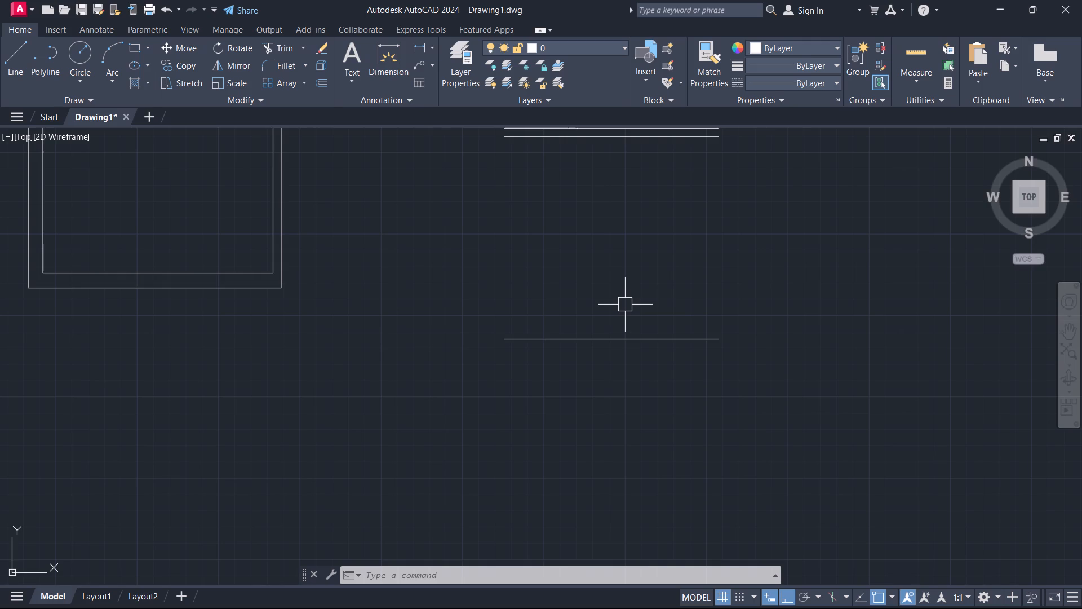
middle_click_drag(551, 289, 502, 359)
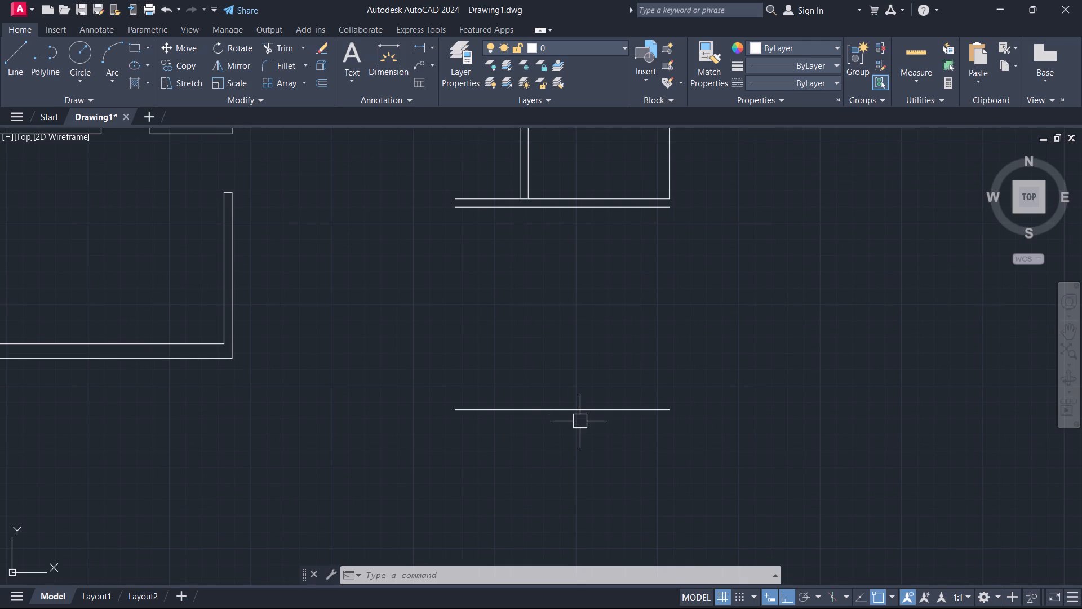
type("o")
key("space")
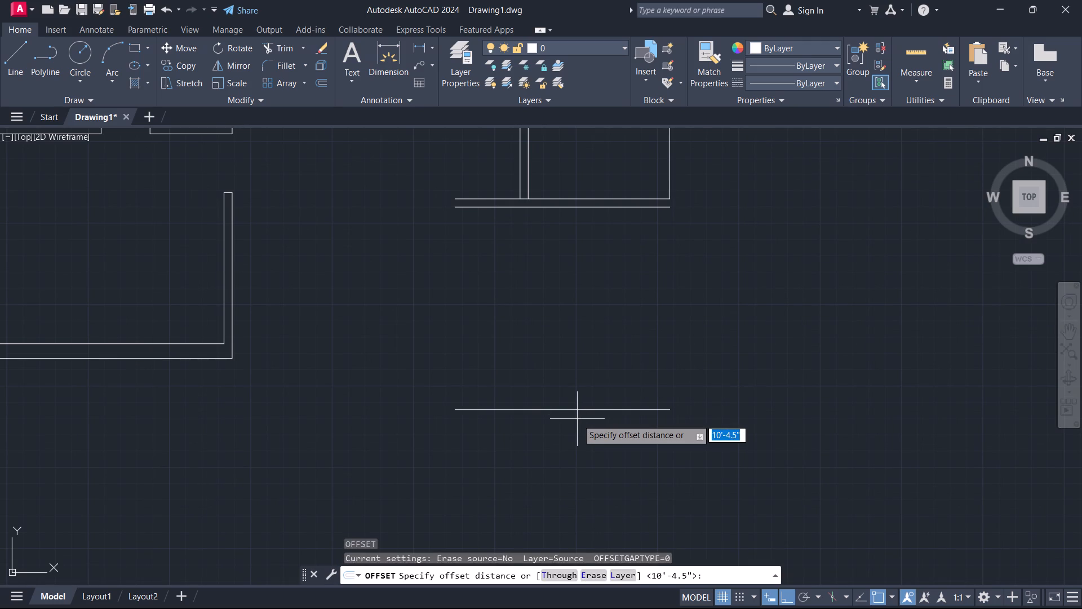
key("9")
key("Return")
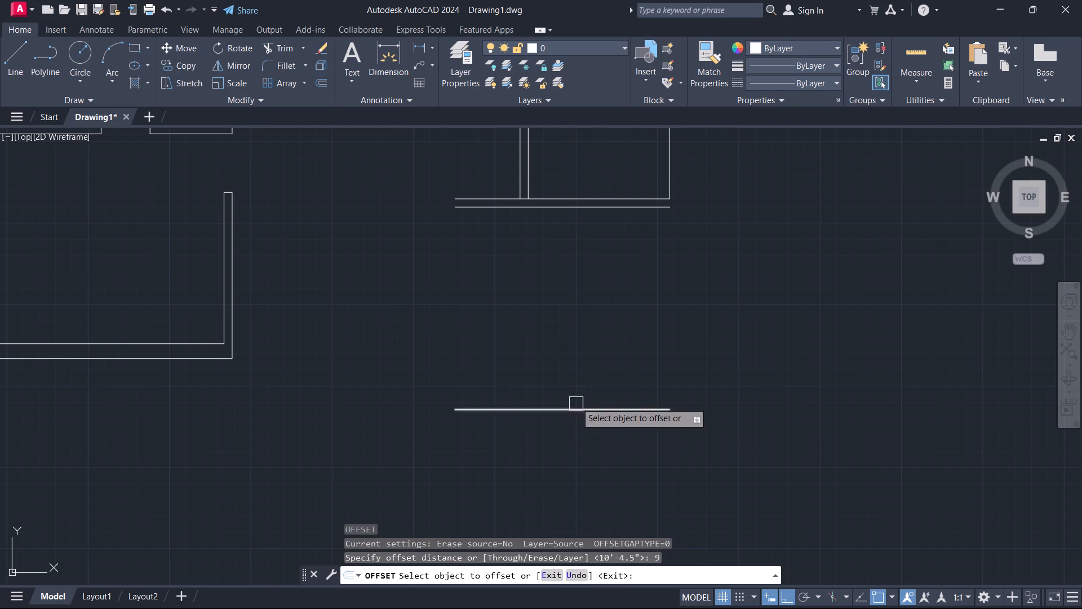
left_click(579, 406)
left_click(580, 457)
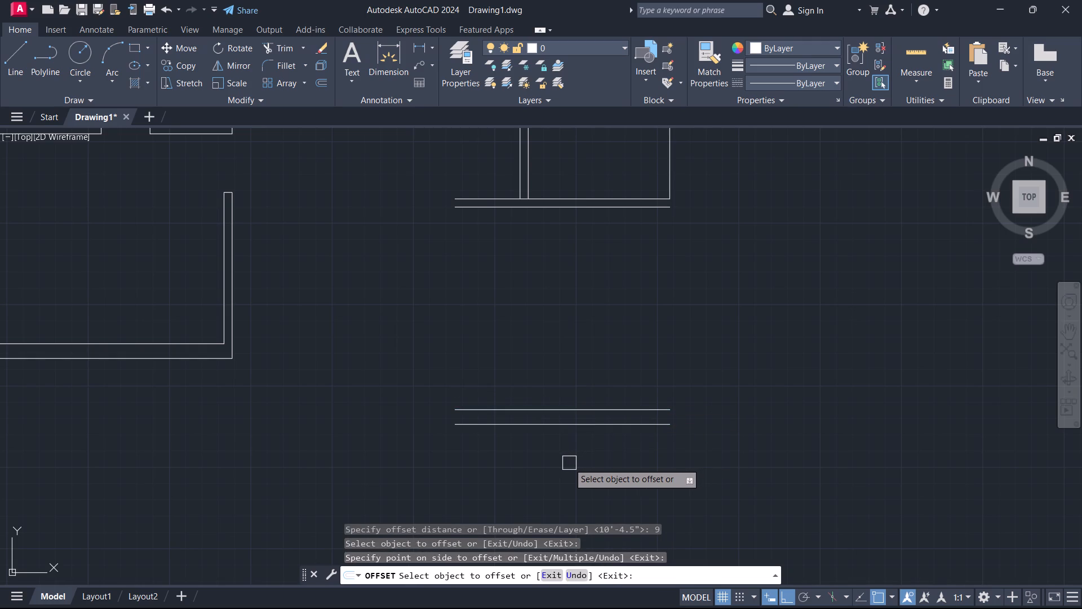
key("Escape")
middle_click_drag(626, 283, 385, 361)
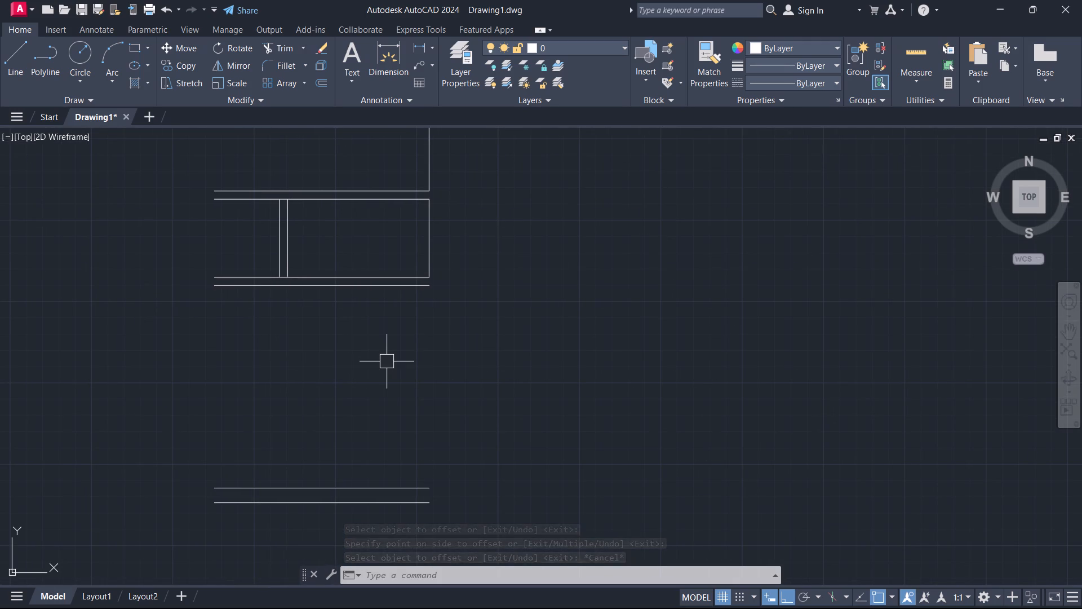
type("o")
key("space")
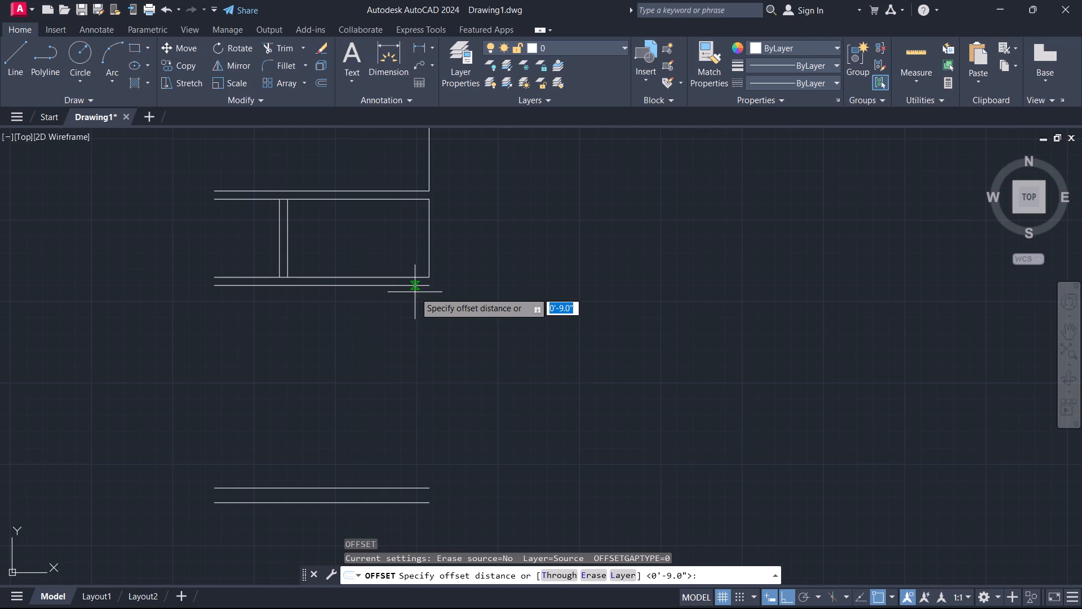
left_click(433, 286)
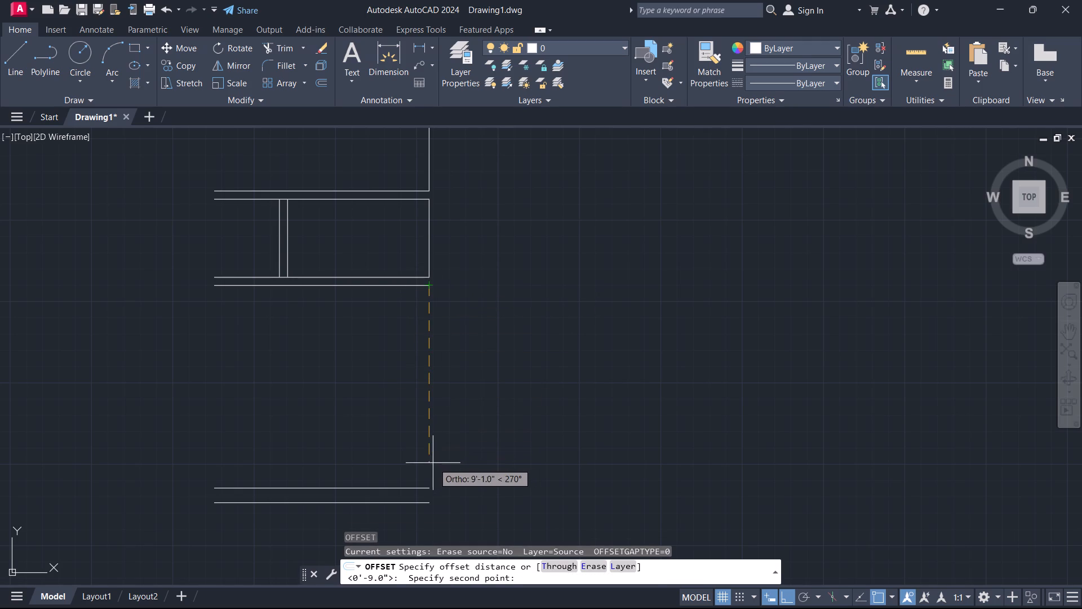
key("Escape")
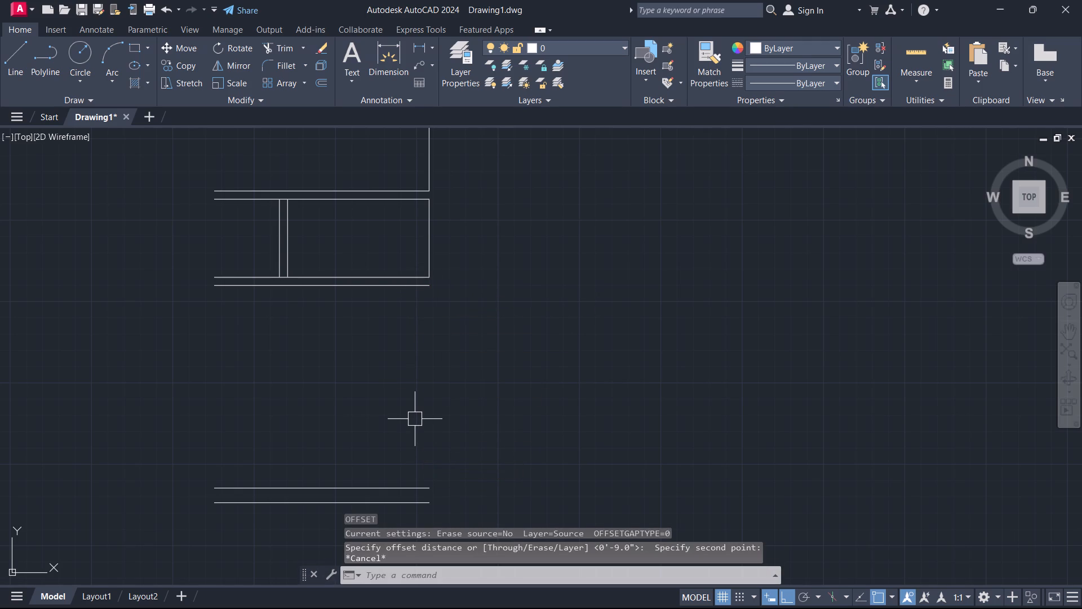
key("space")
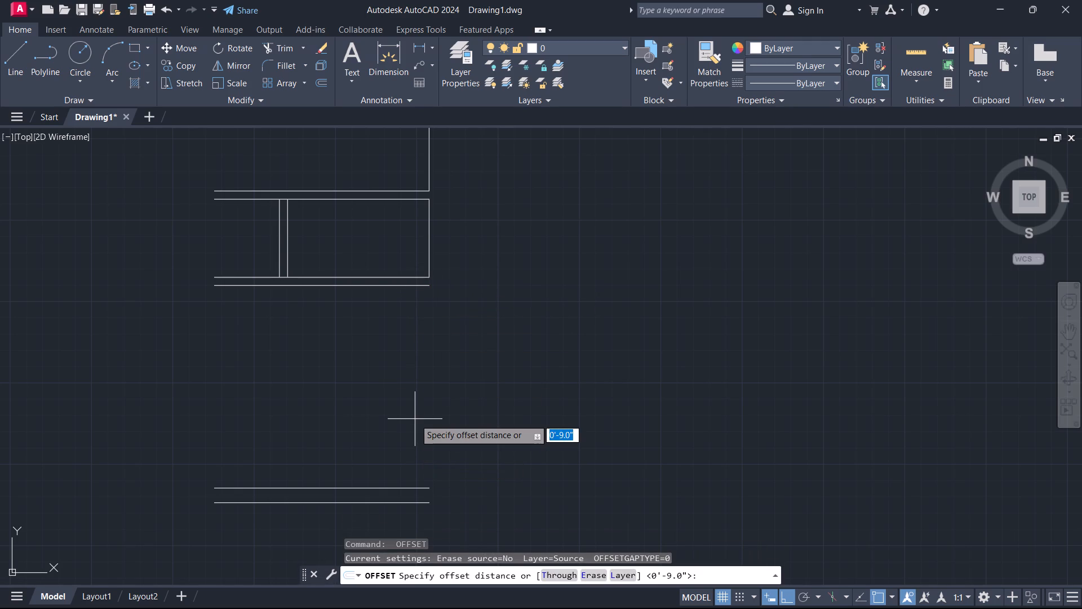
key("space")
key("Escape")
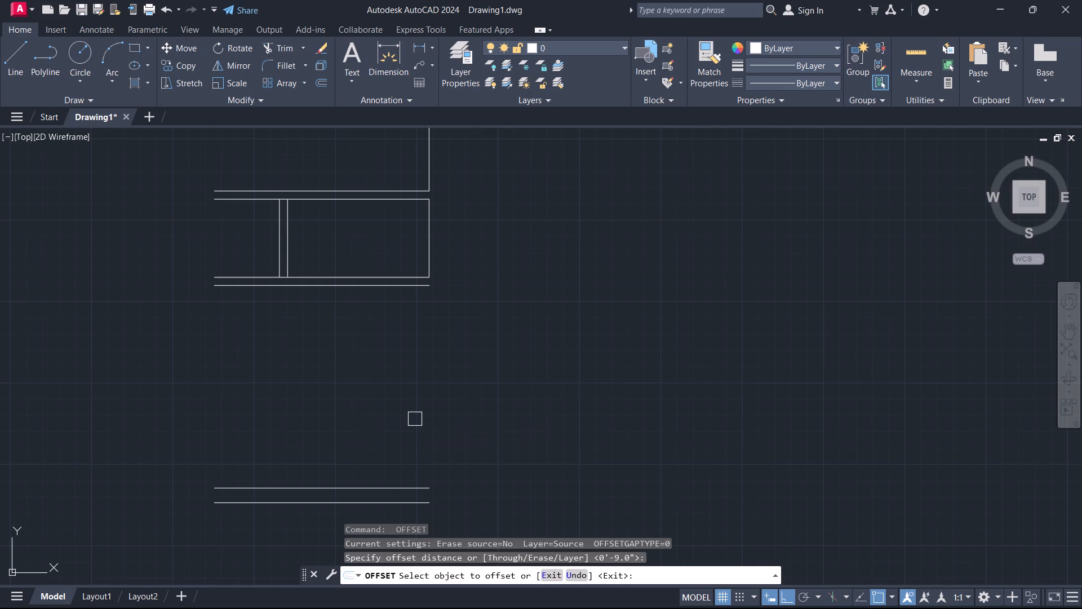
Draw a vertical line from the right end of the small space's bottom wall down to the inner line of the wall below.
type("l")
key("space")
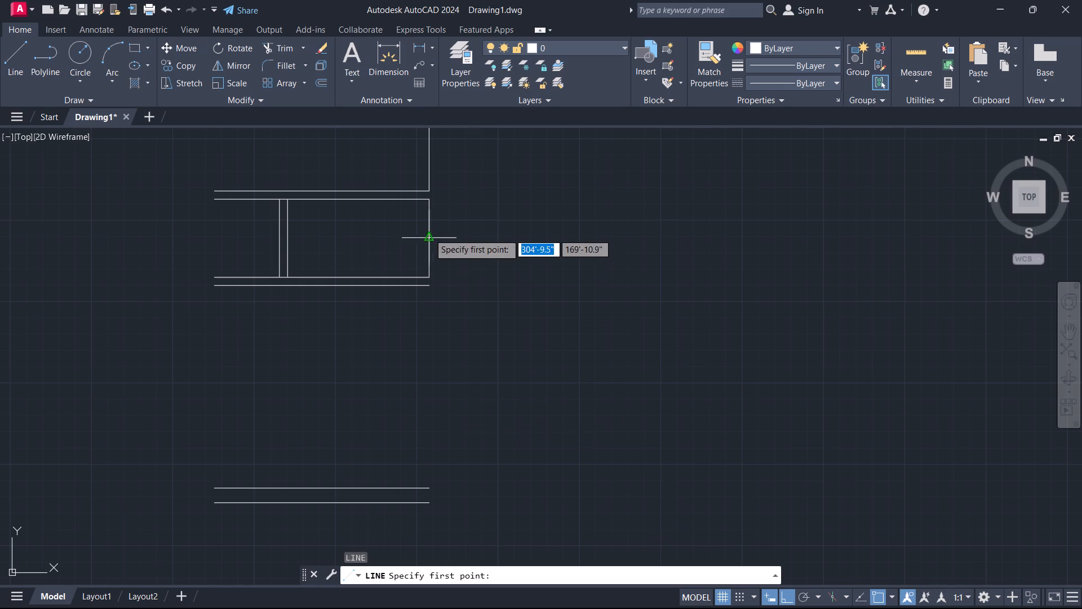
left_click(427, 283)
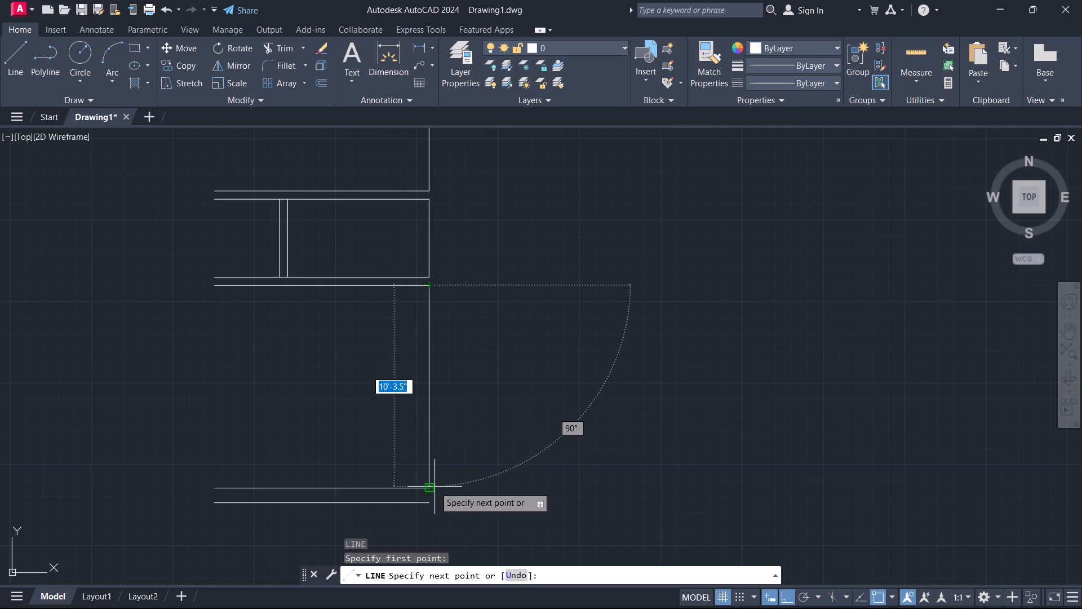
left_click(432, 486)
key("Escape")
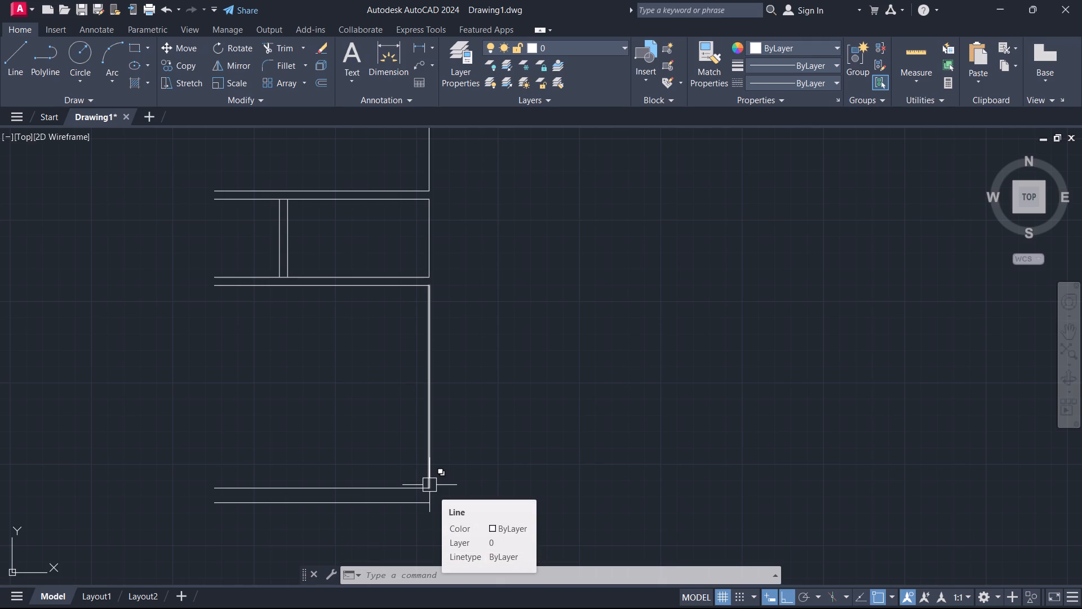
Offset the lowest horizontal line of the right-hand rooms 10'9" downward.
scroll(398, 418, "down", 2)
middle_click_drag(408, 404, 418, 409)
scroll(416, 409, "up", 1)
middle_click_drag(418, 409, 607, 316)
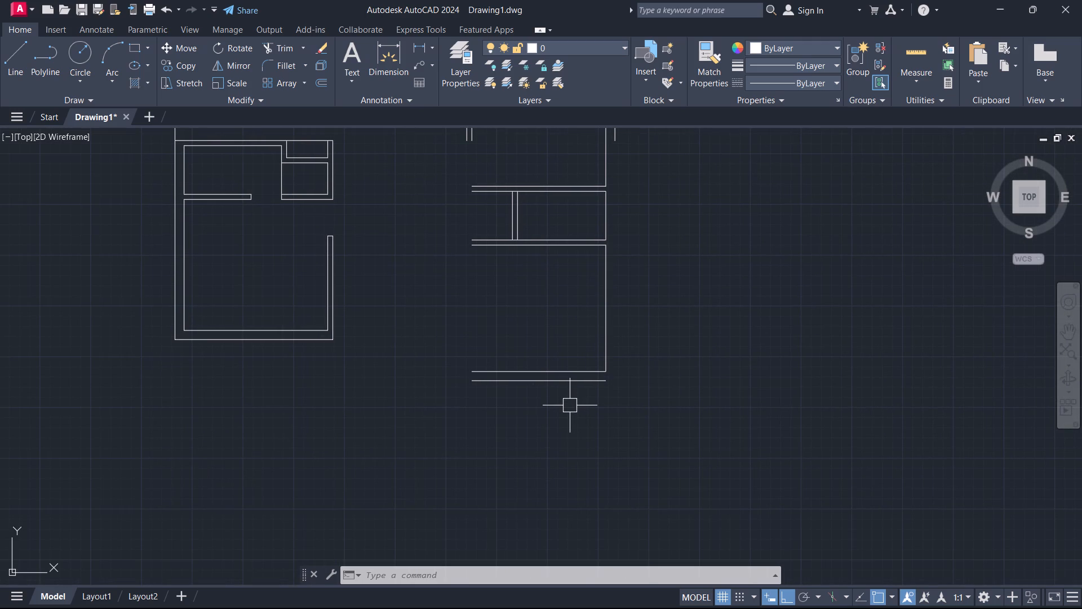
type("o")
key("space")
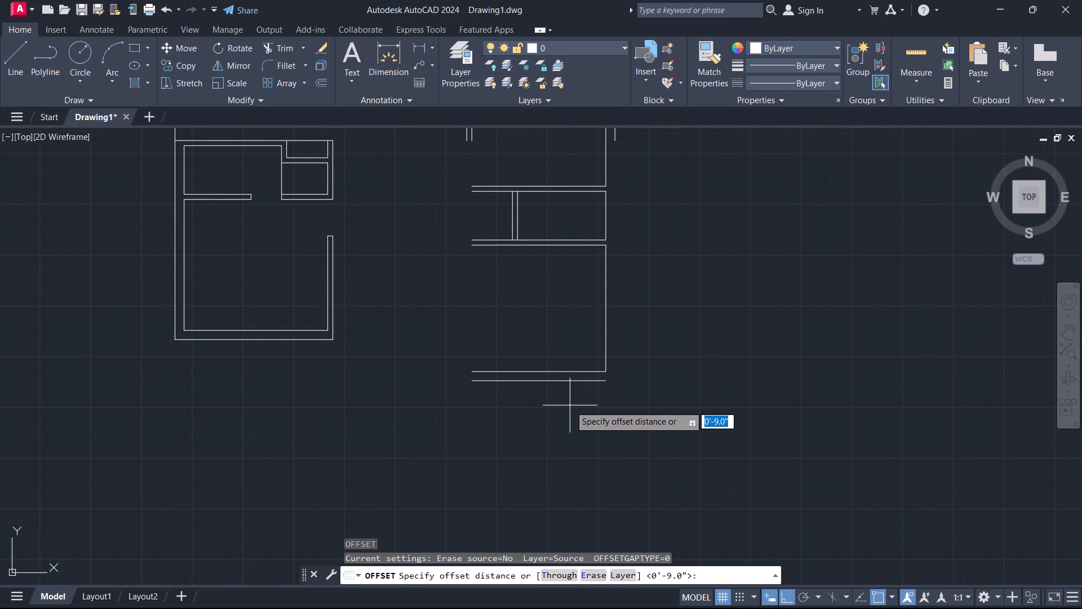
type("10")
key("apostrophe")
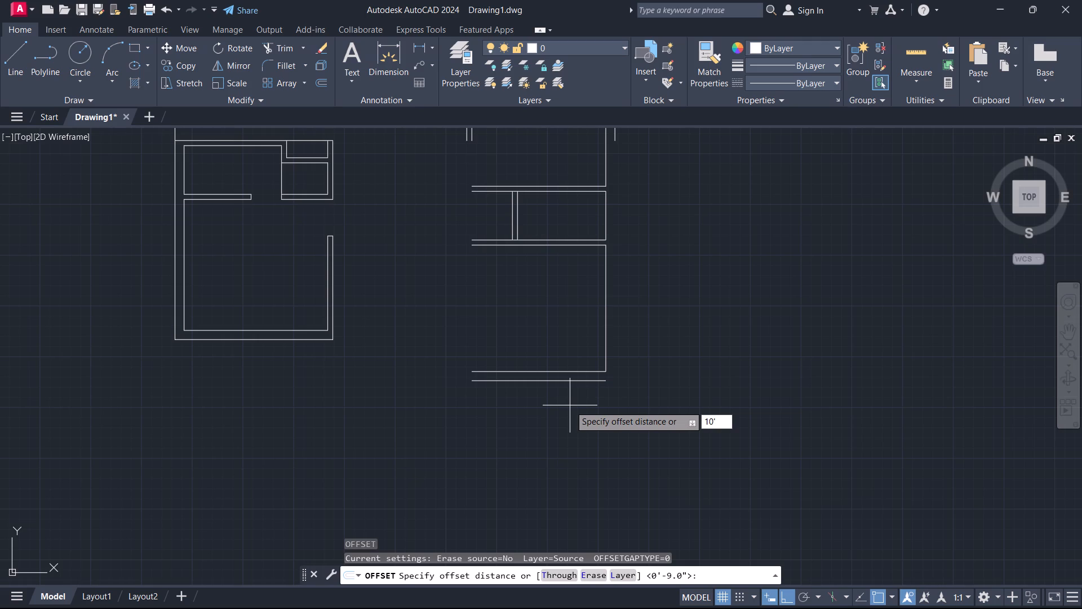
key("9")
key("Return")
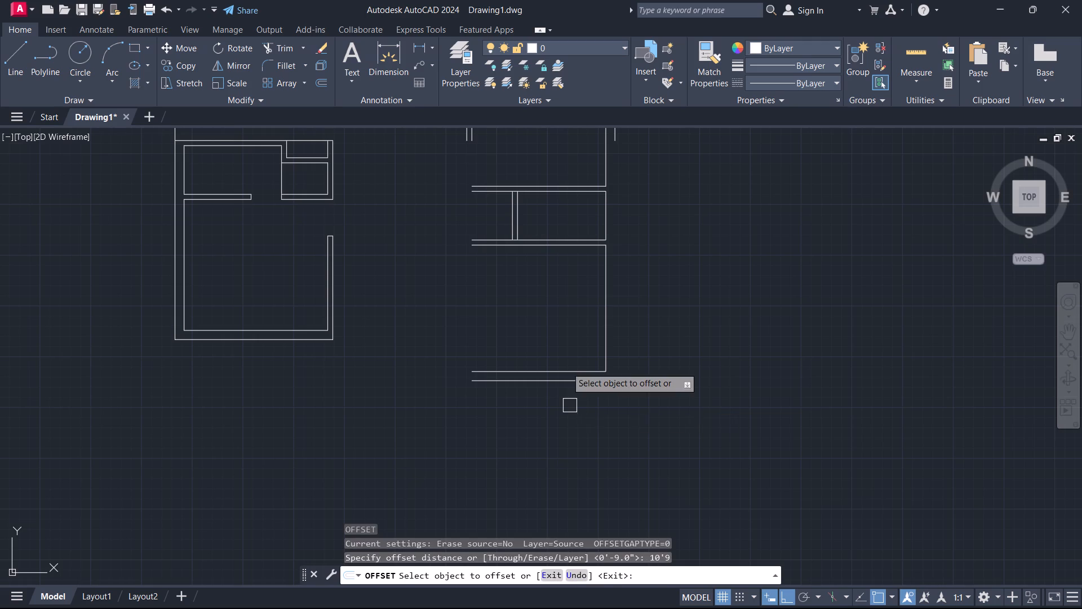
scroll(566, 367, "up", 3)
left_click(558, 429)
left_click(552, 475)
scroll(554, 476, "down", 3)
middle_click_drag(558, 472, 711, 214)
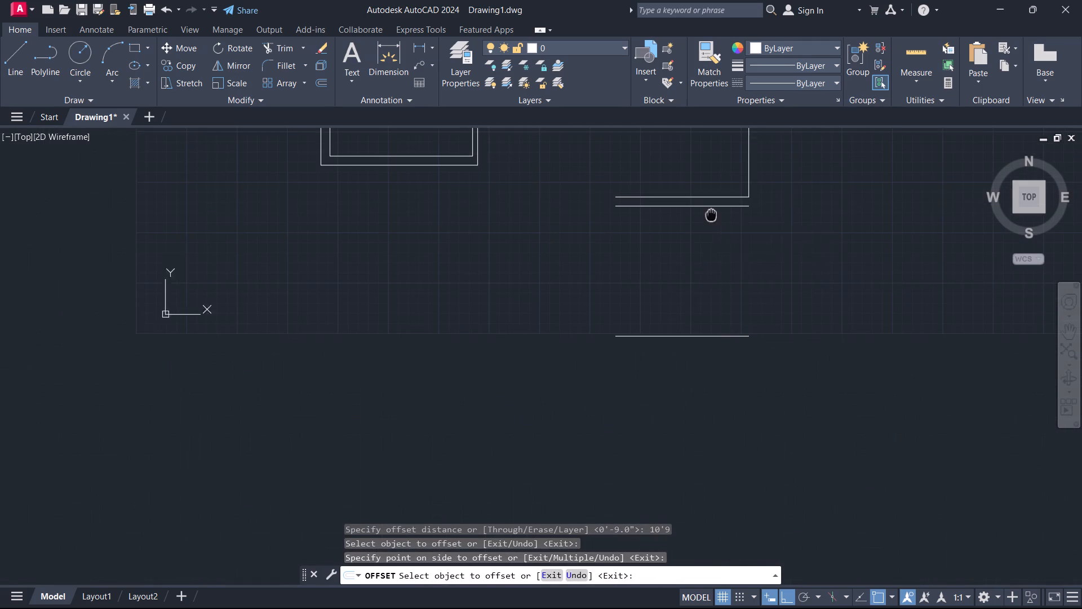
middle_click_drag(676, 295, 584, 276)
key("Escape")
Offset the new lowest horizontal line 5" downward to form a partition wall.
scroll(577, 298, "up", 1)
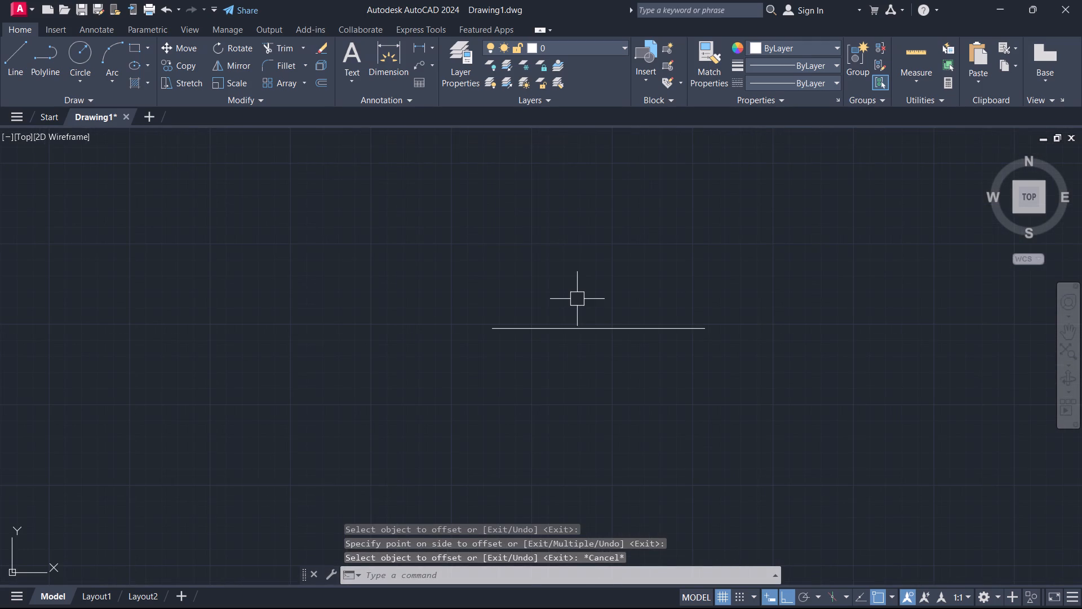
key("o")
key("space")
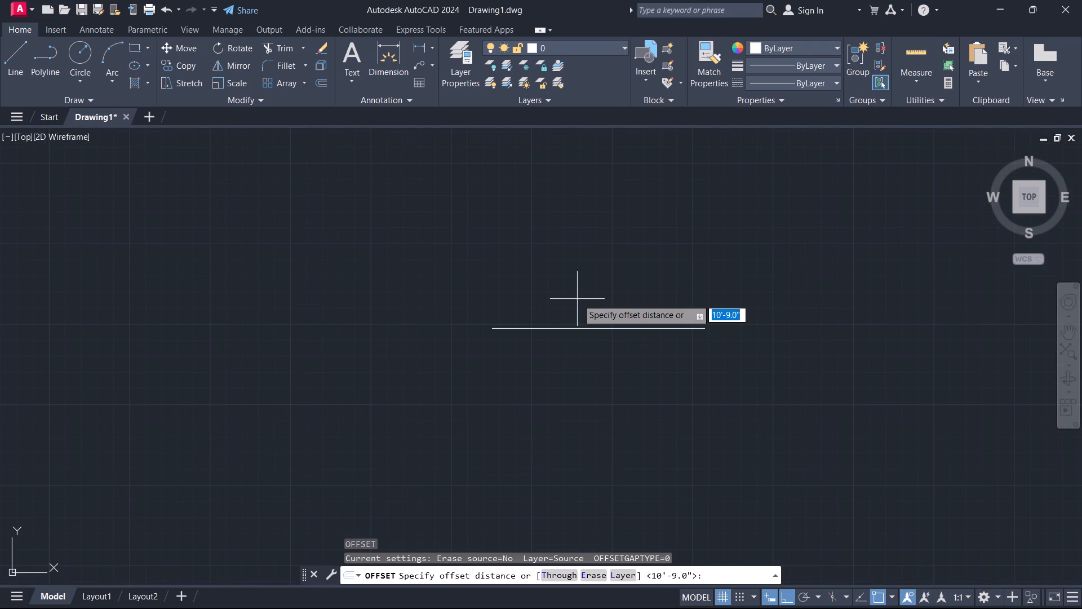
key("5")
key("Return")
scroll(577, 299, "up", 1)
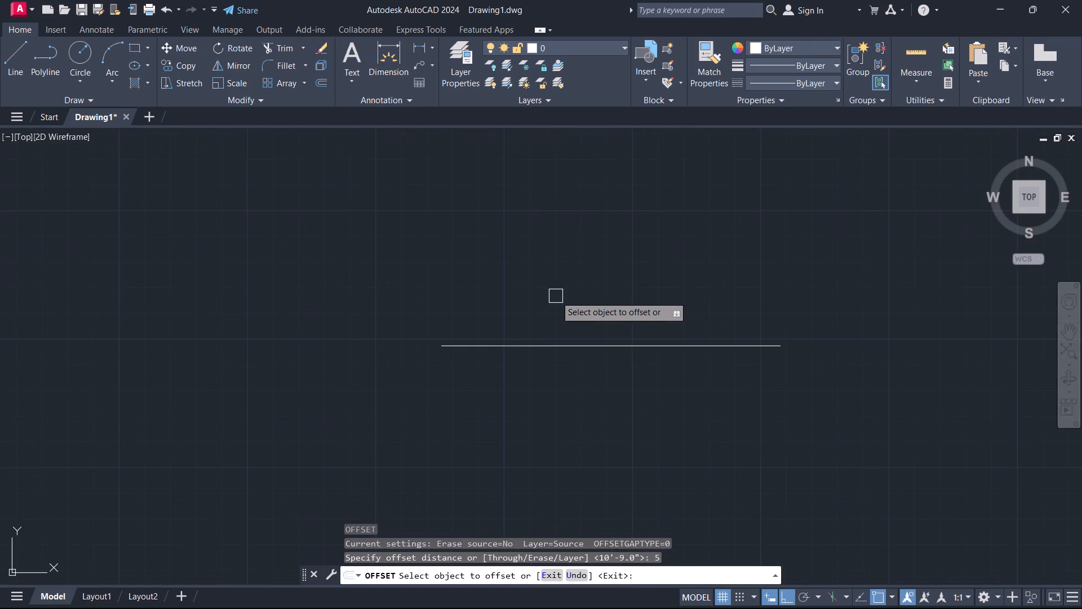
left_click(557, 341)
left_click(555, 377)
key("Escape")
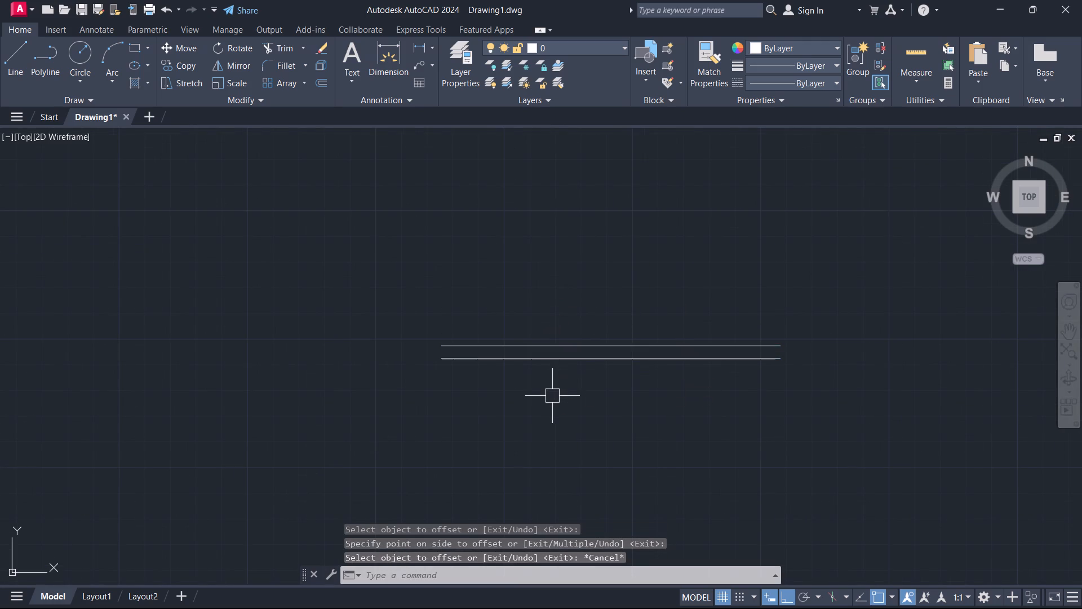
Offset the lower line of the new partition wall 4' downward.
type("o")
key("space")
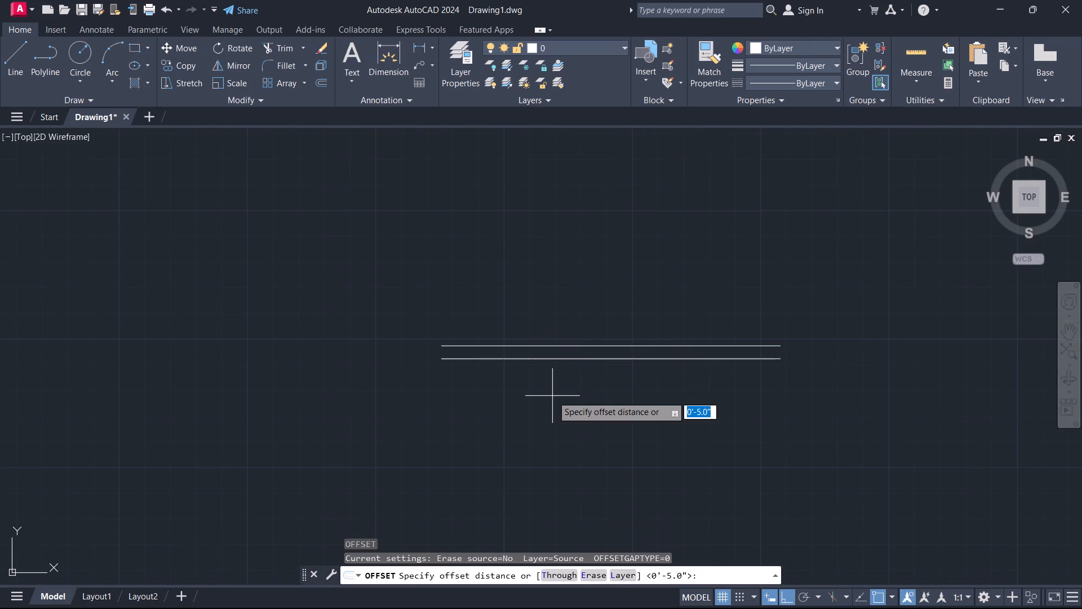
type("4'")
key("Return")
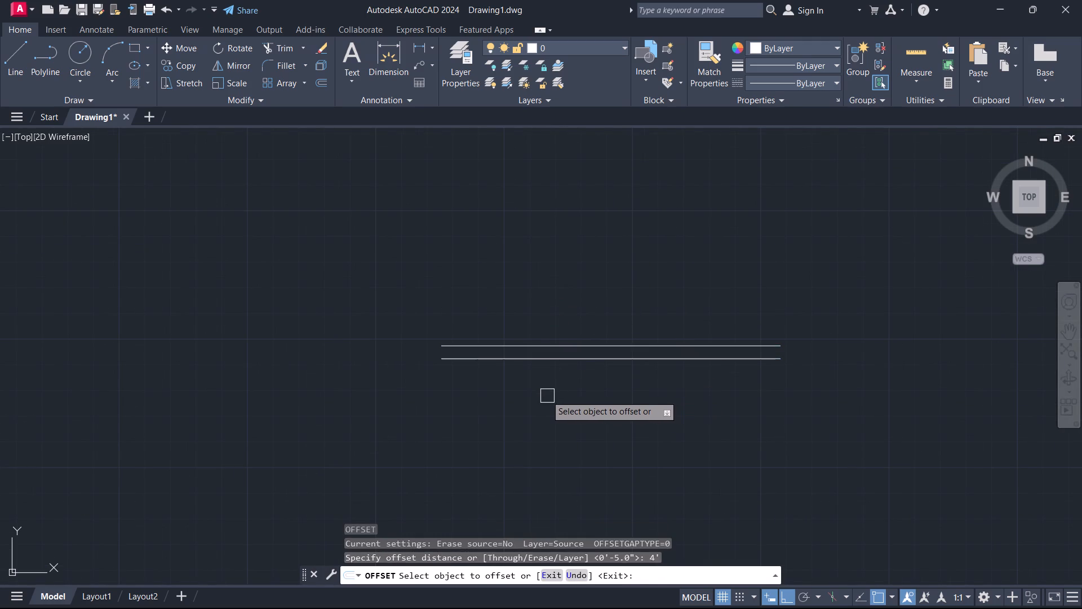
left_click(544, 361)
left_click(536, 397)
key("Escape")
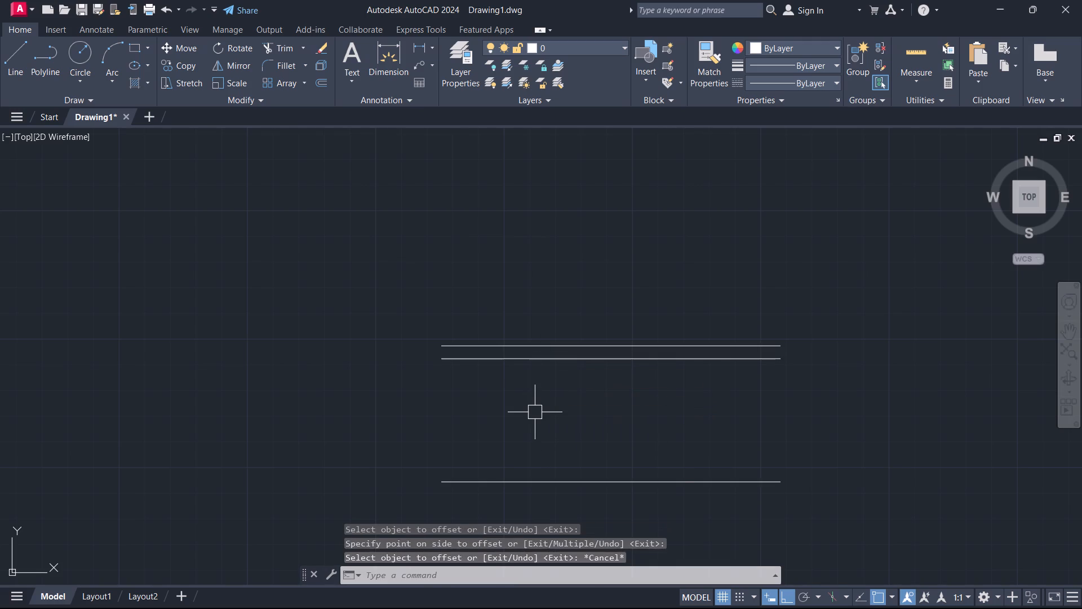
Offset the new lowest horizontal line 5" downward to form the second partition wall.
type("o")
key("space")
key("5")
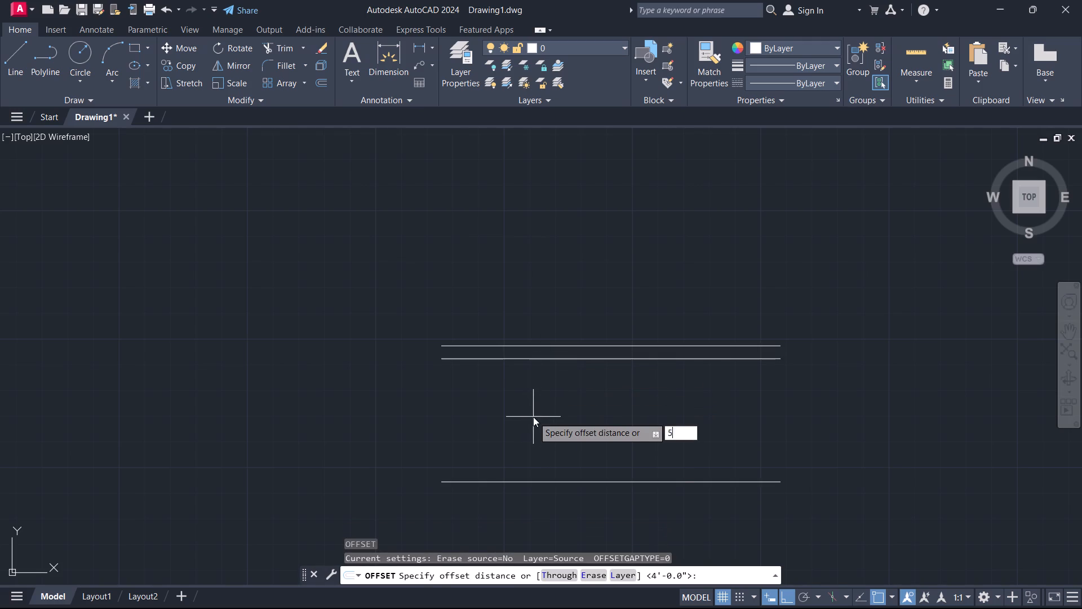
key("Return")
left_click(515, 478)
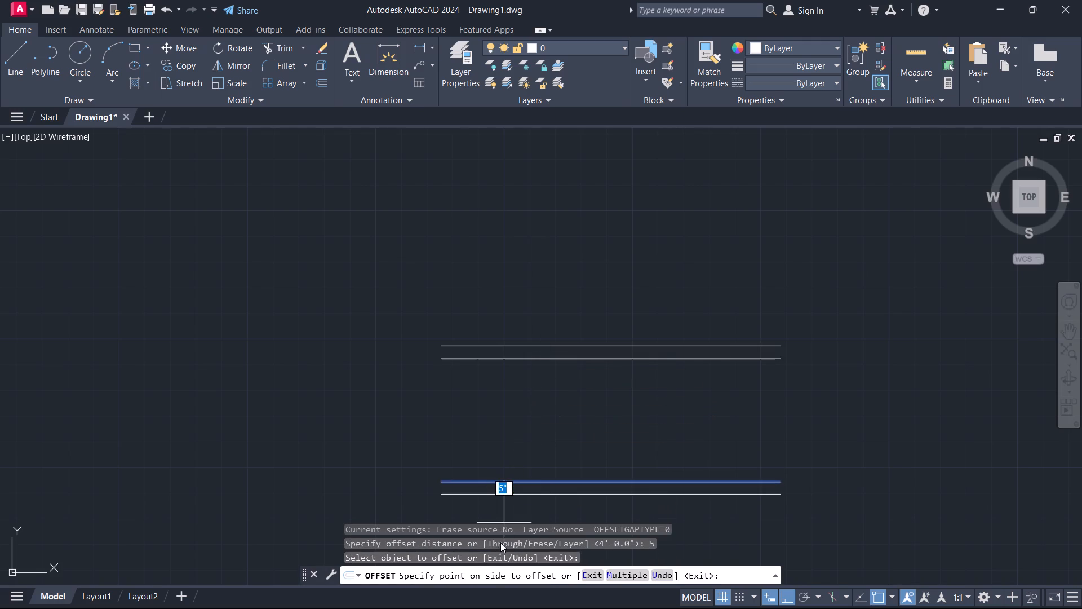
left_click(500, 544)
left_click(499, 514)
scroll(507, 510, "down", 2)
middle_click_drag(508, 484, 518, 248)
scroll(515, 259, "up", 2)
middle_click_drag(515, 262, 515, 263)
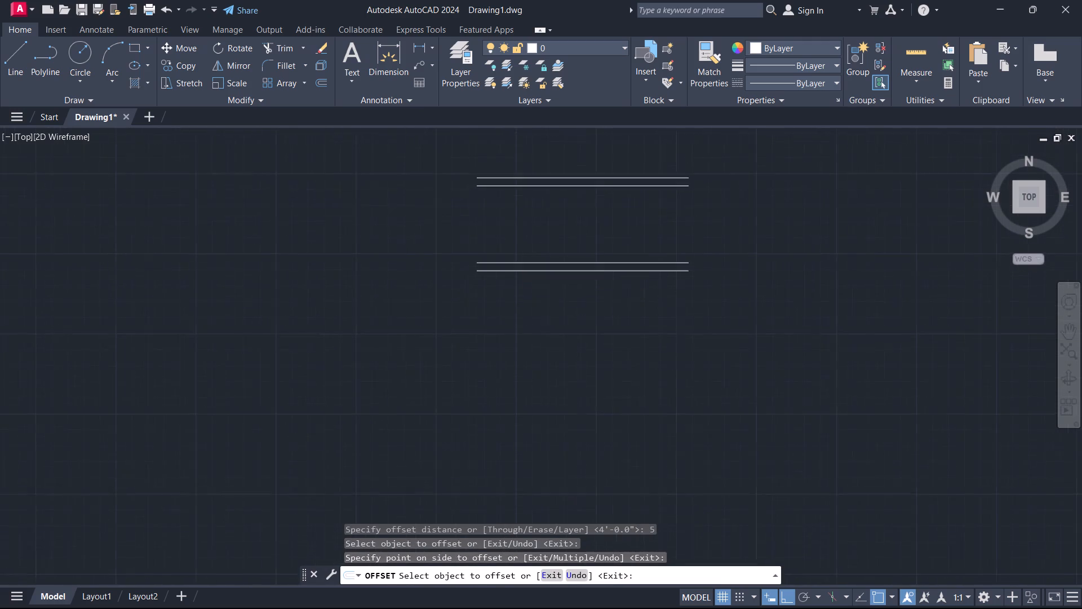
middle_click_drag(515, 263, 516, 280)
key("Escape")
Offset the lower line of the second partition wall 10'4.5" downward.
left_click(515, 312)
left_click(497, 292)
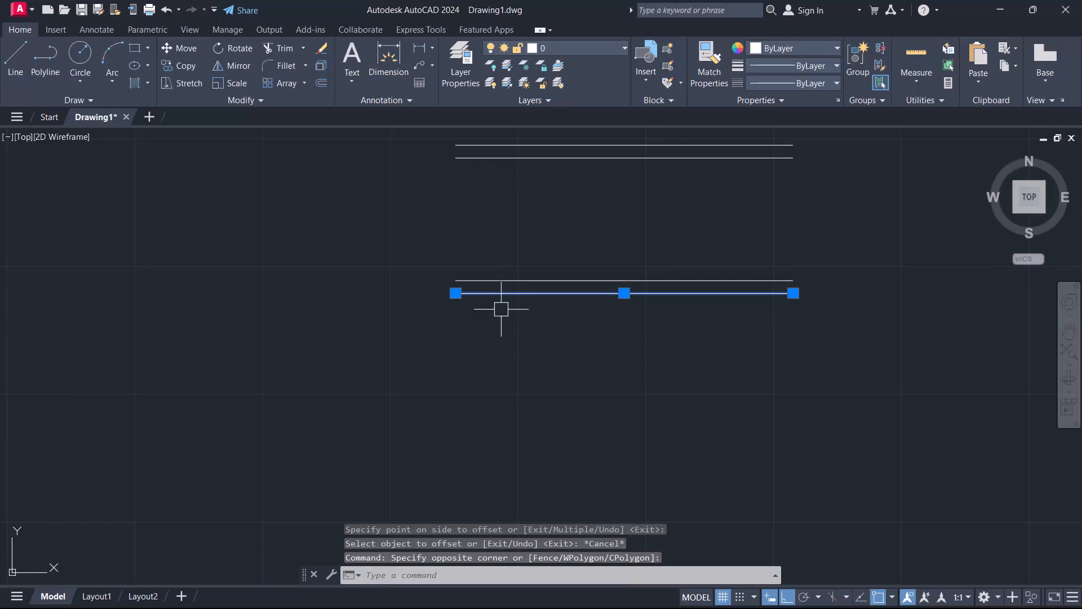
type("o 10")
type("'4.5")
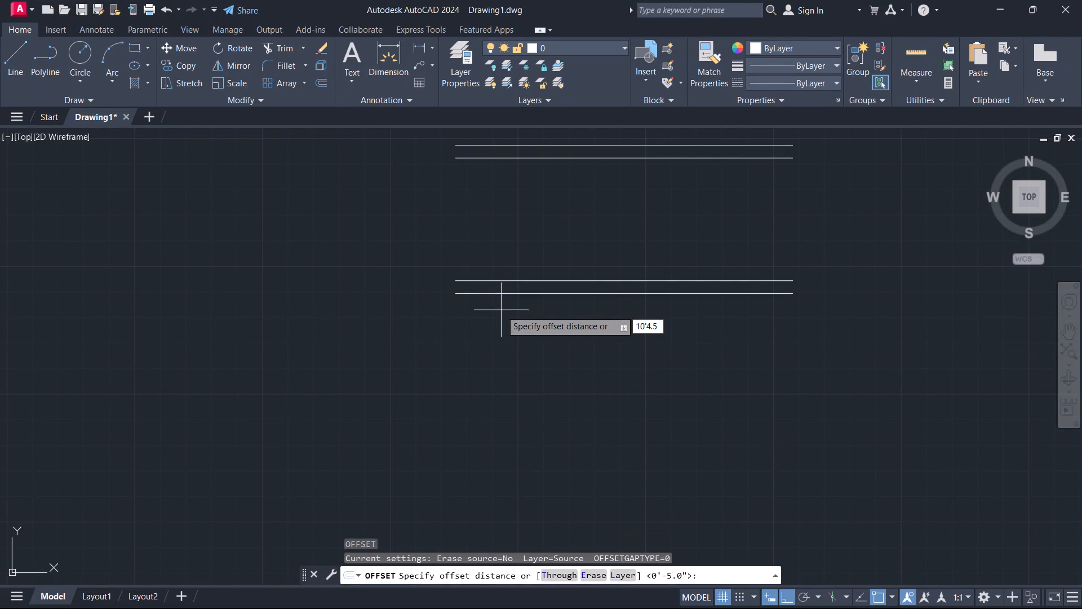
key("Return")
left_click(504, 358)
scroll(511, 379, "down", 2)
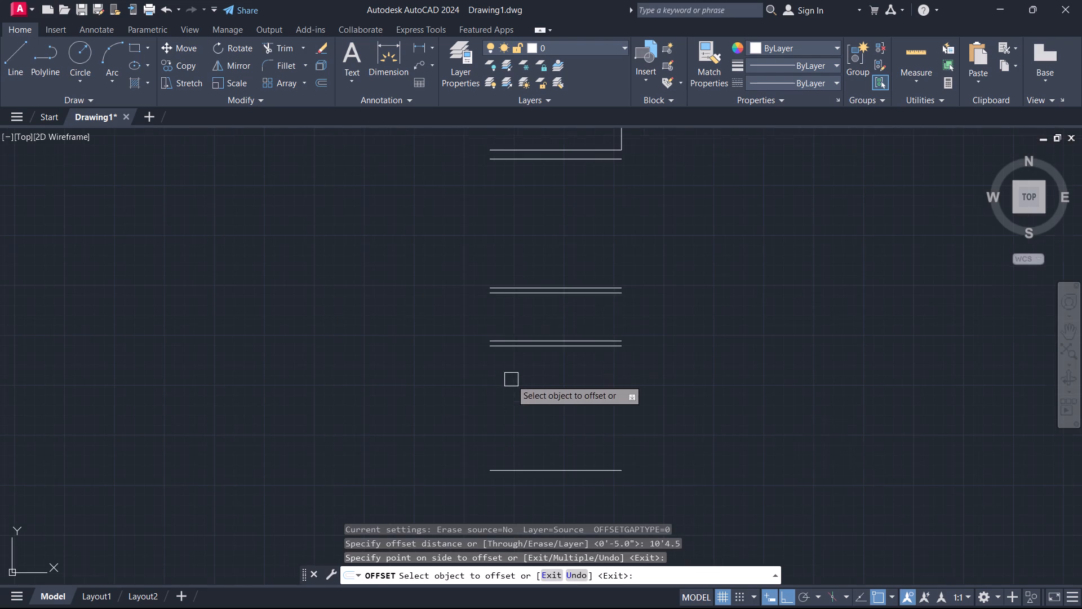
middle_click_drag(500, 347, 460, 303)
key("Escape")
Measure the distance from the lowest horizontal line up to the lower line of the second partition wall.
scroll(477, 369, "down", 1)
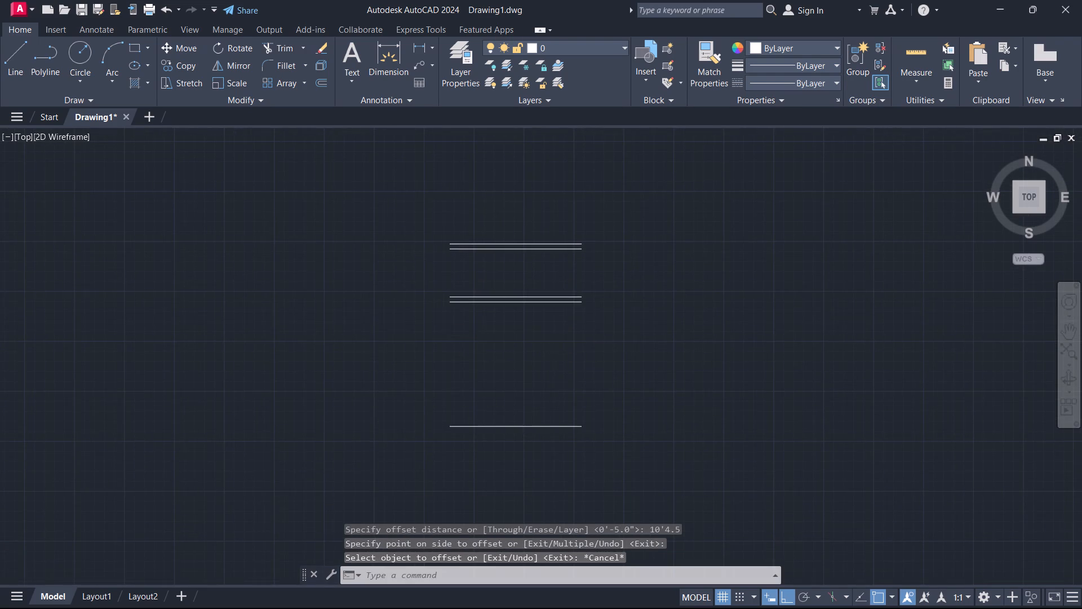
middle_click_drag(477, 369, 491, 376)
middle_click_drag(497, 377, 516, 433)
scroll(516, 435, "down", 1)
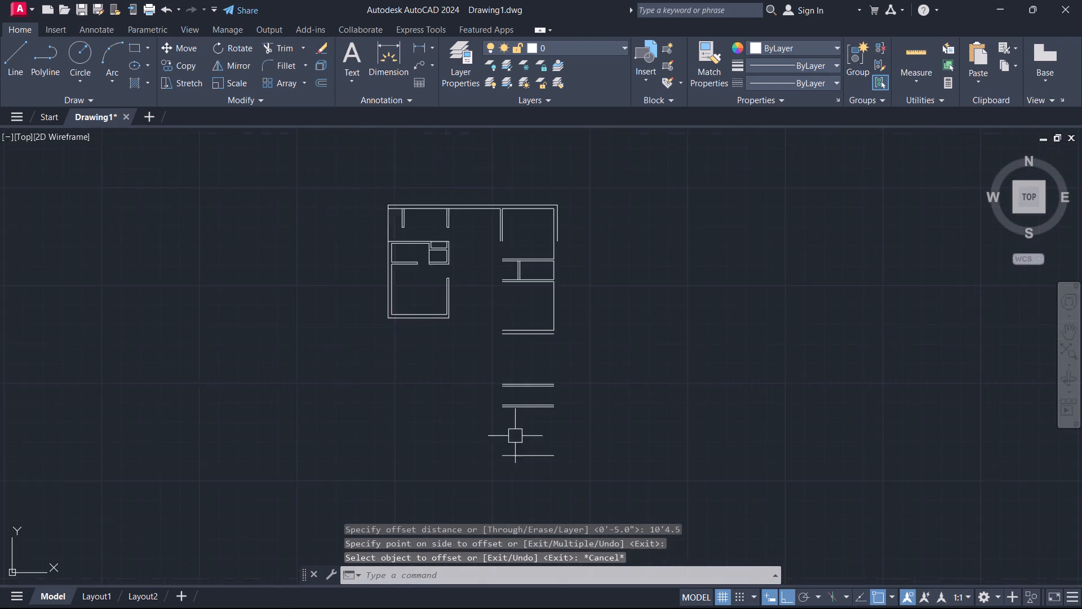
scroll(515, 436, "down", 1)
scroll(506, 413, "up", 2)
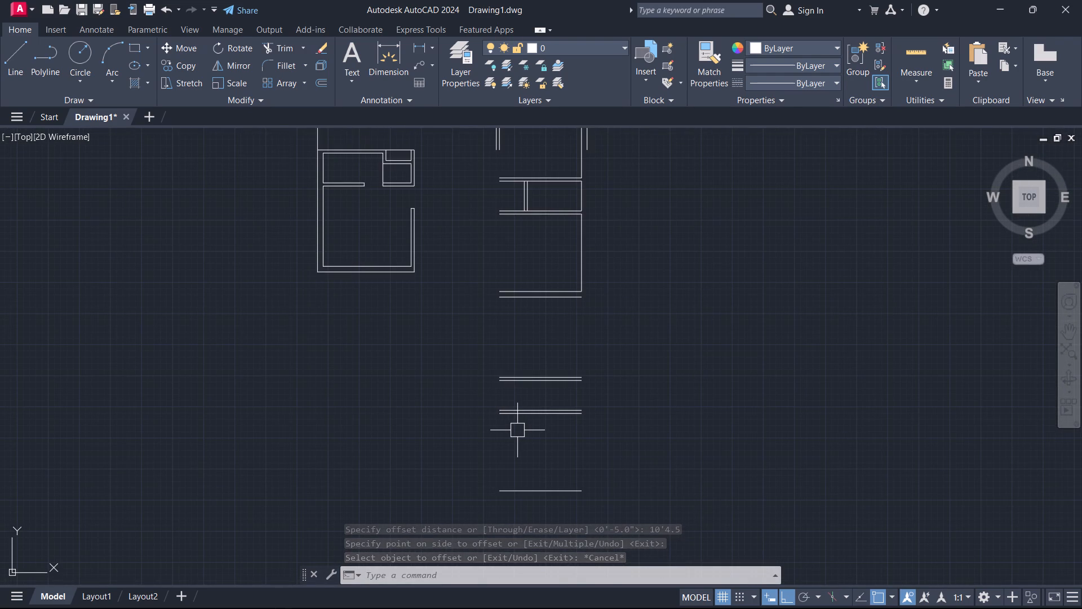
type("di")
key("space")
scroll(525, 460, "up", 2)
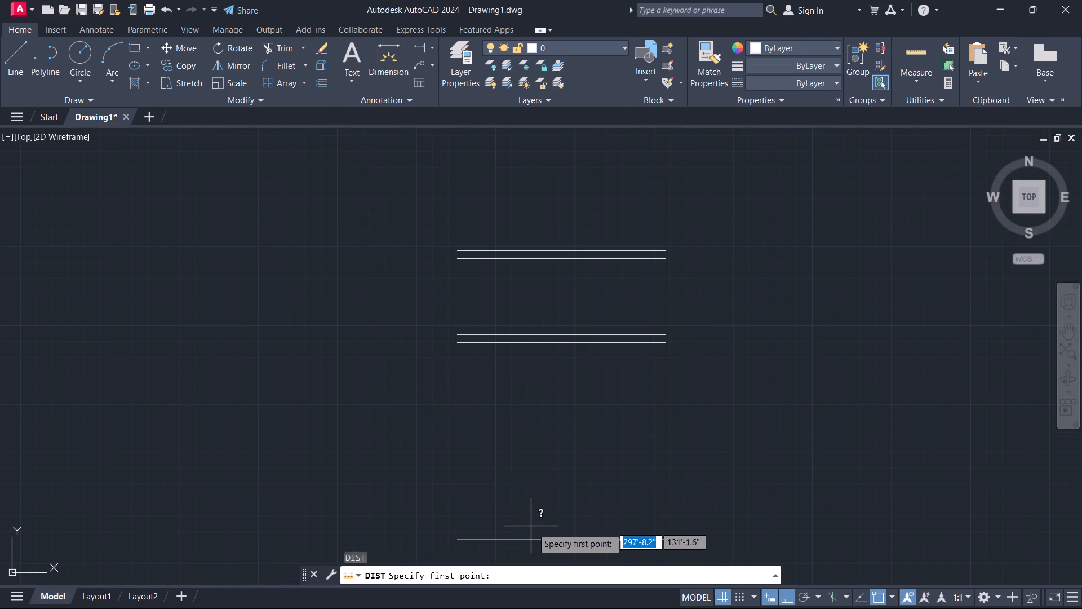
left_click(535, 544)
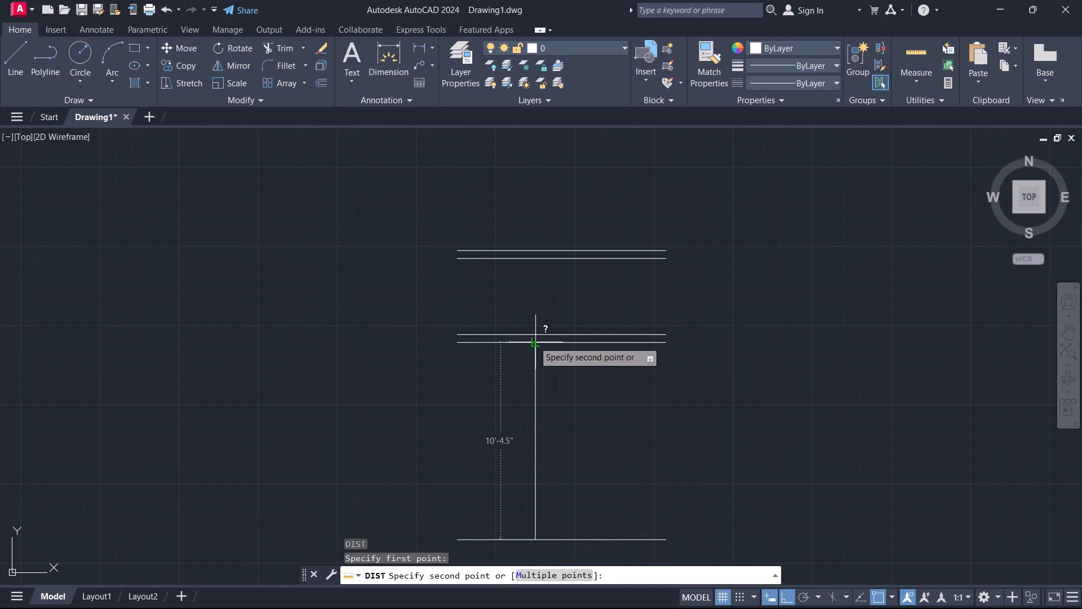
key("Escape")
Offset the lowest horizontal line 9" downward to give the outer bottom wall its thickness.
middle_click_drag(527, 396, 471, 258)
type("o")
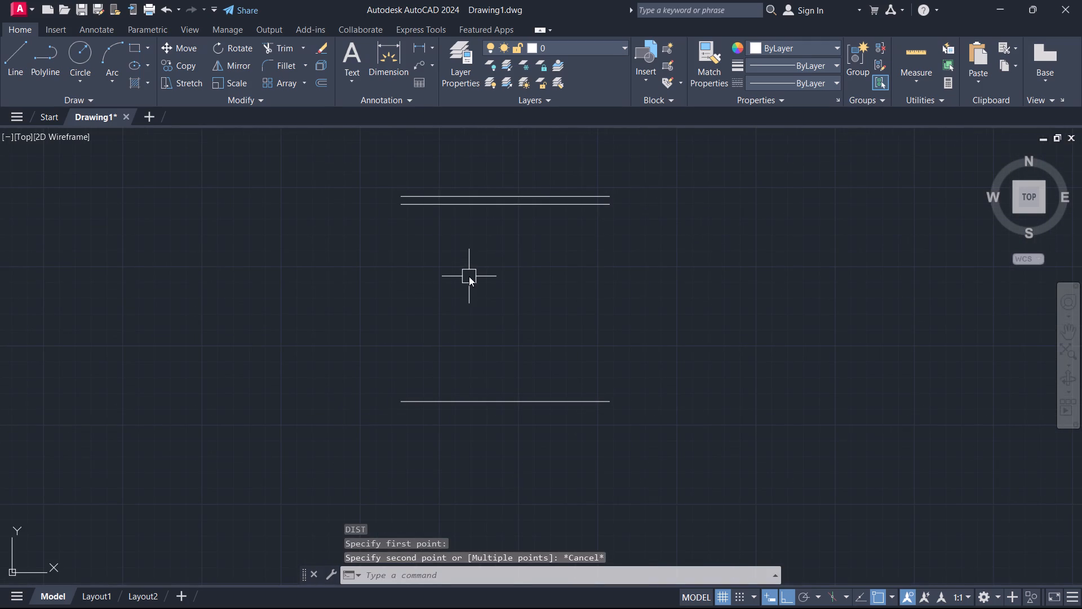
key("space")
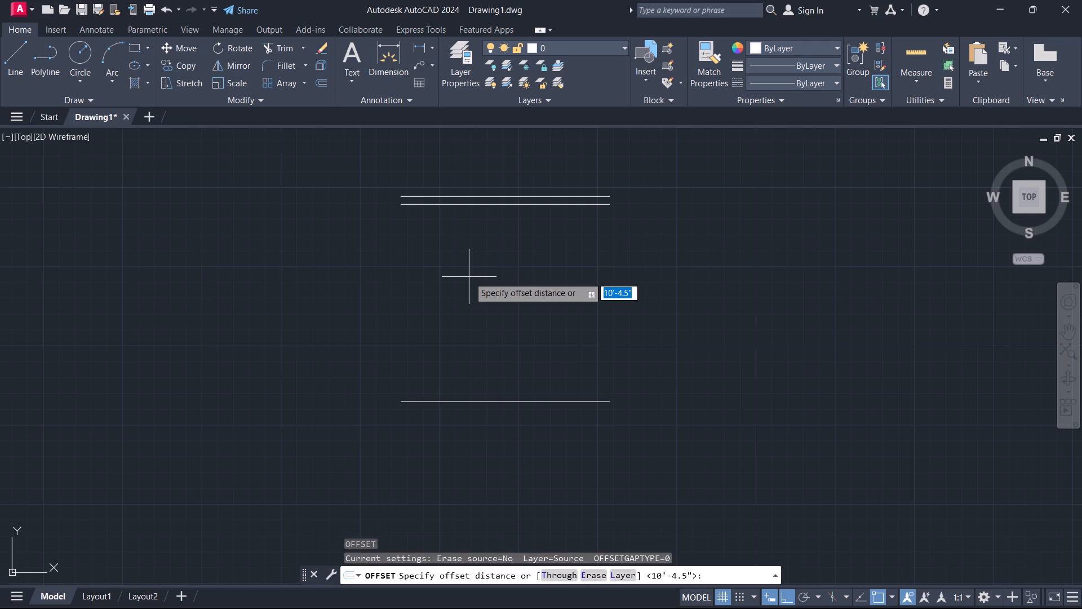
key("9")
key("Return")
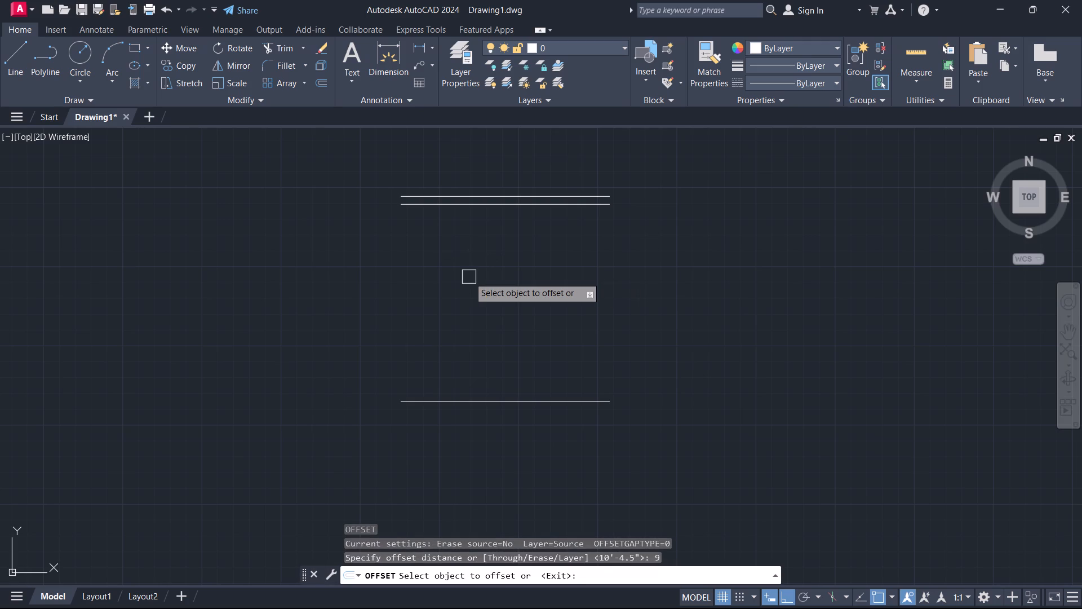
left_click(517, 400)
left_click(497, 430)
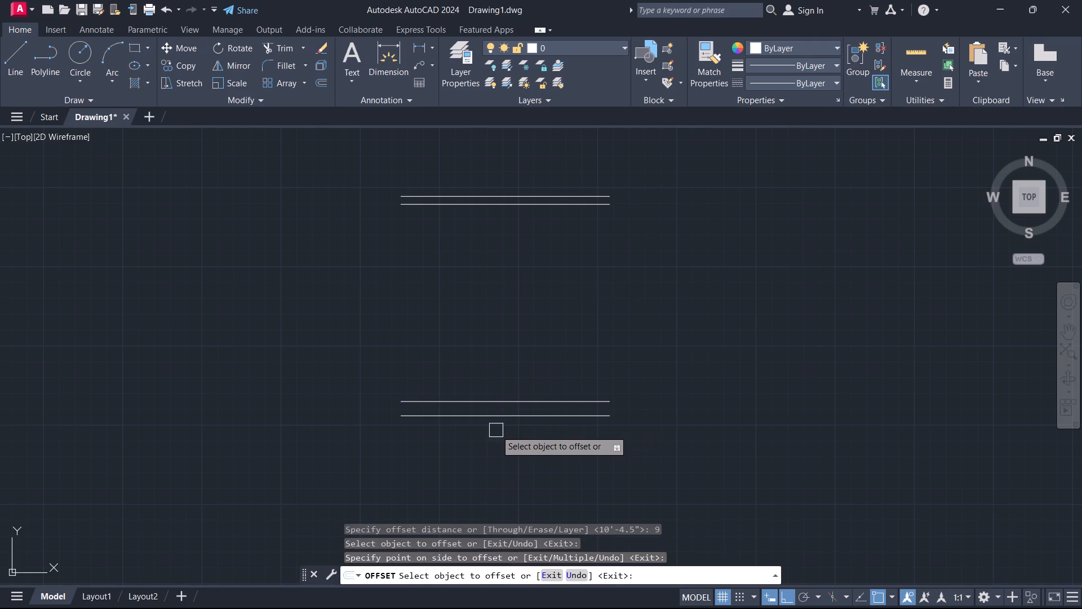
key("Escape")
Fillet the short outer right wall line of the upper-right room with the lowest horizontal line to form the outer bottom-right corner.
scroll(496, 430, "down", 6)
scroll(536, 328, "up", 1)
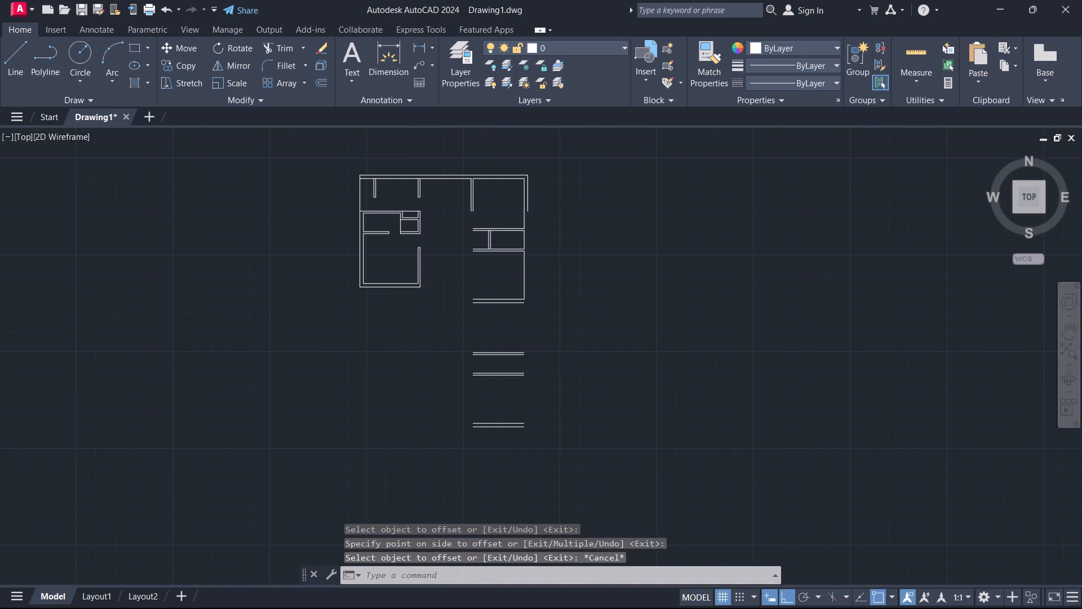
key("f")
key("space")
middle_click_drag(529, 233, 530, 233)
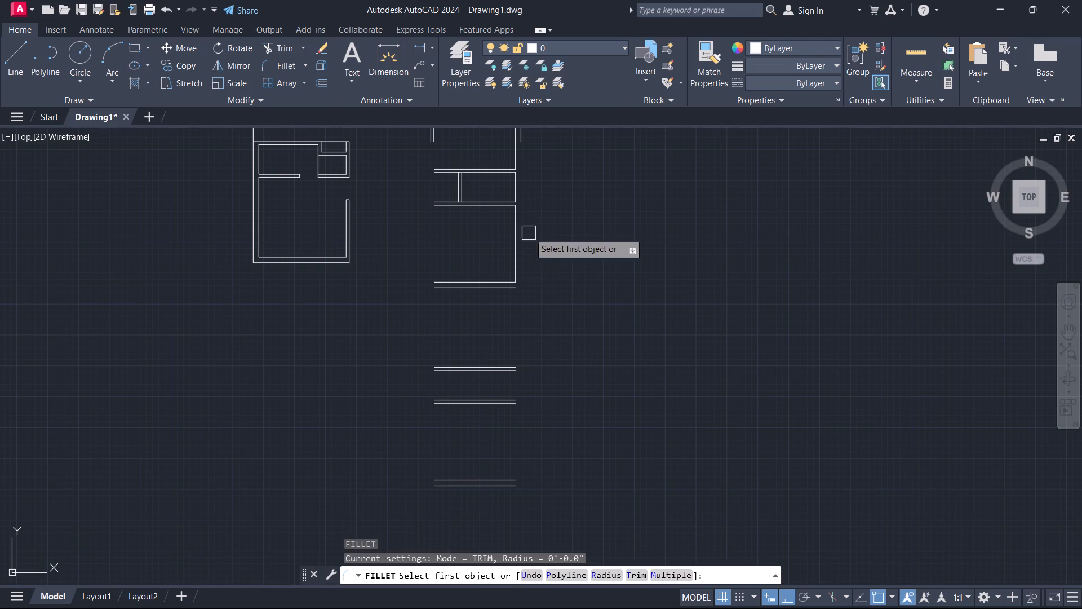
middle_click_drag(530, 233, 480, 315)
scroll(463, 226, "up", 3)
left_click(487, 215)
scroll(485, 303, "down", 4)
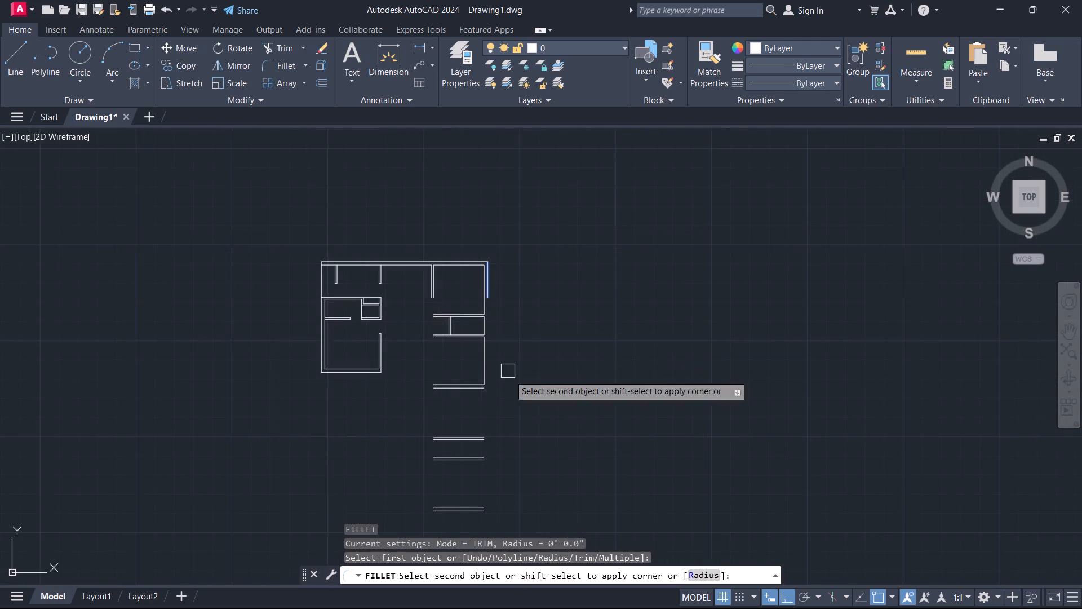
middle_click_drag(517, 398, 546, 303)
scroll(505, 442, "up", 2)
left_click(494, 385)
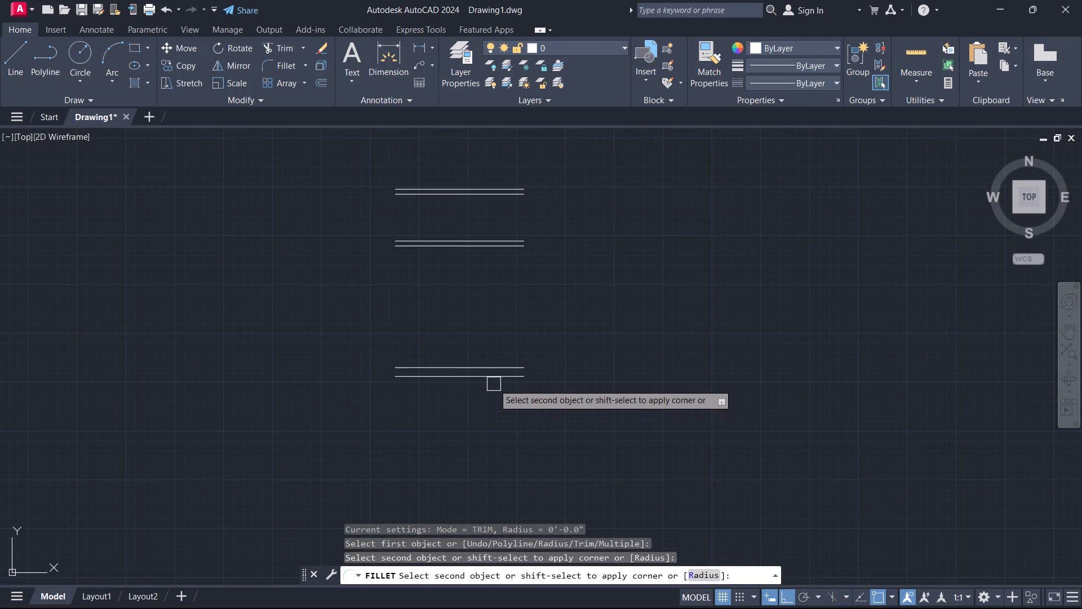
left_click(492, 381)
key("Escape")
scroll(493, 375, "down", 2)
middle_click_drag(500, 375, 487, 435)
scroll(487, 435, "up", 2)
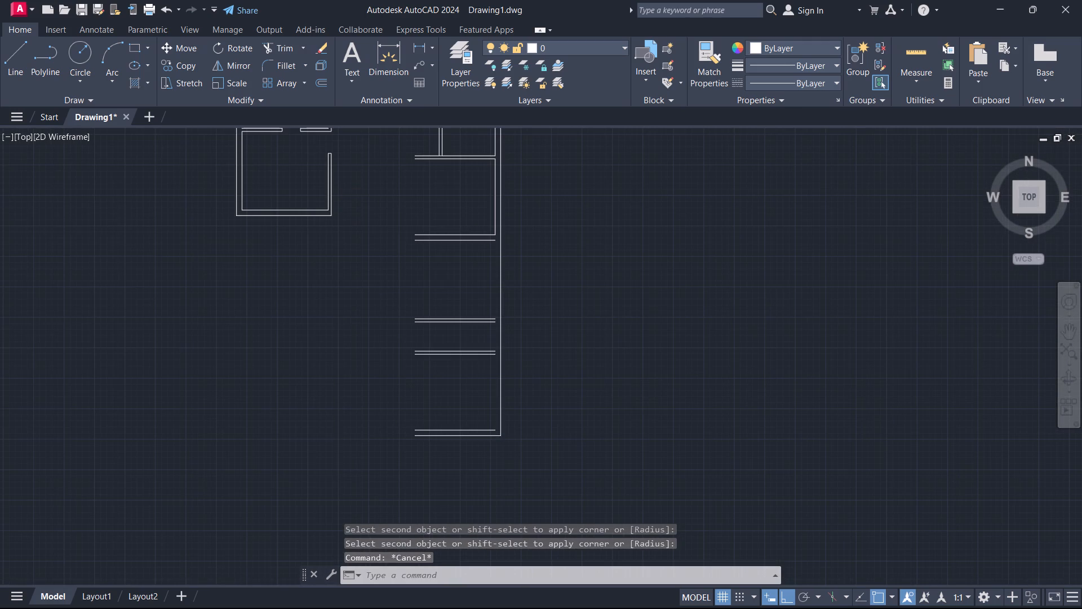
Draw three vertical lines closing the open ends of the three lowest right-hand rooms, forming the outer right wall's inner face.
type("l")
key("space")
scroll(486, 432, "up", 1)
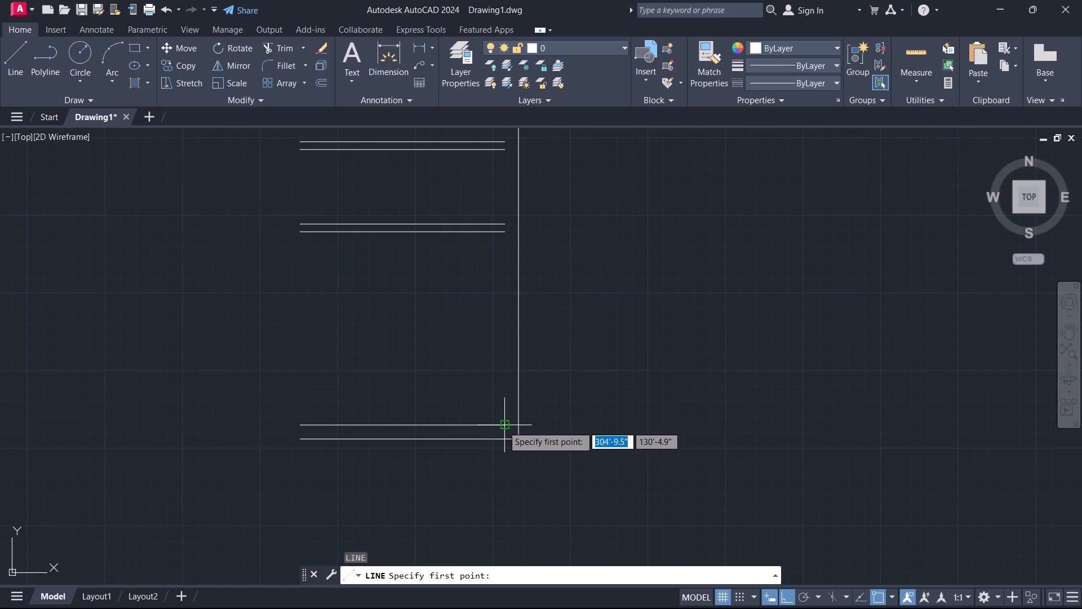
left_click(503, 426)
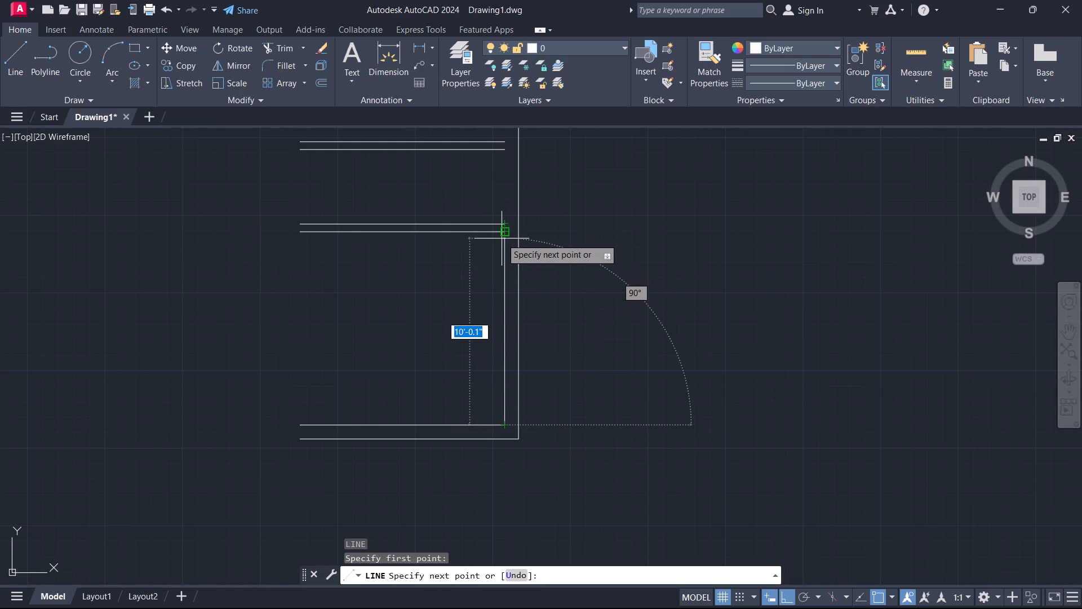
left_click(506, 233)
key("Escape")
key("space")
left_click(507, 226)
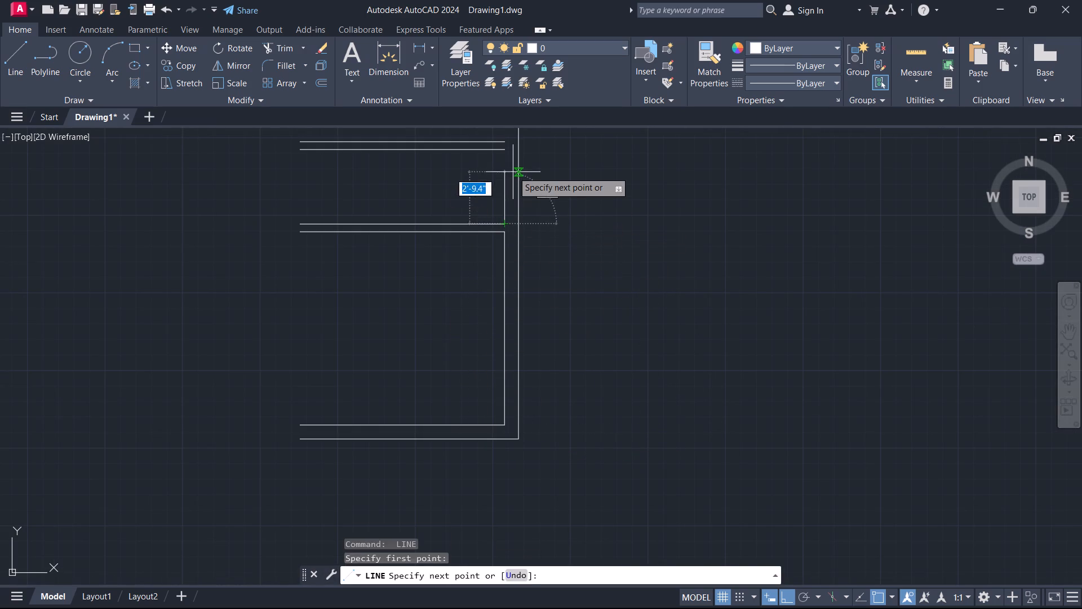
left_click(507, 147)
key("Escape")
middle_click_drag(492, 175, 503, 399)
key("space")
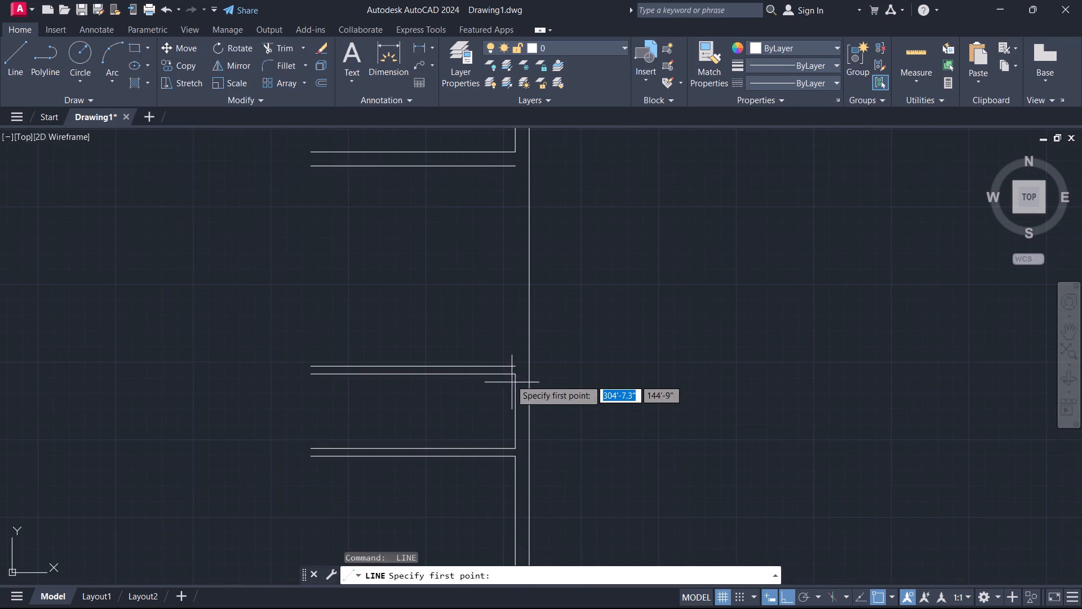
left_click(518, 362)
middle_click_drag(517, 329, 513, 441)
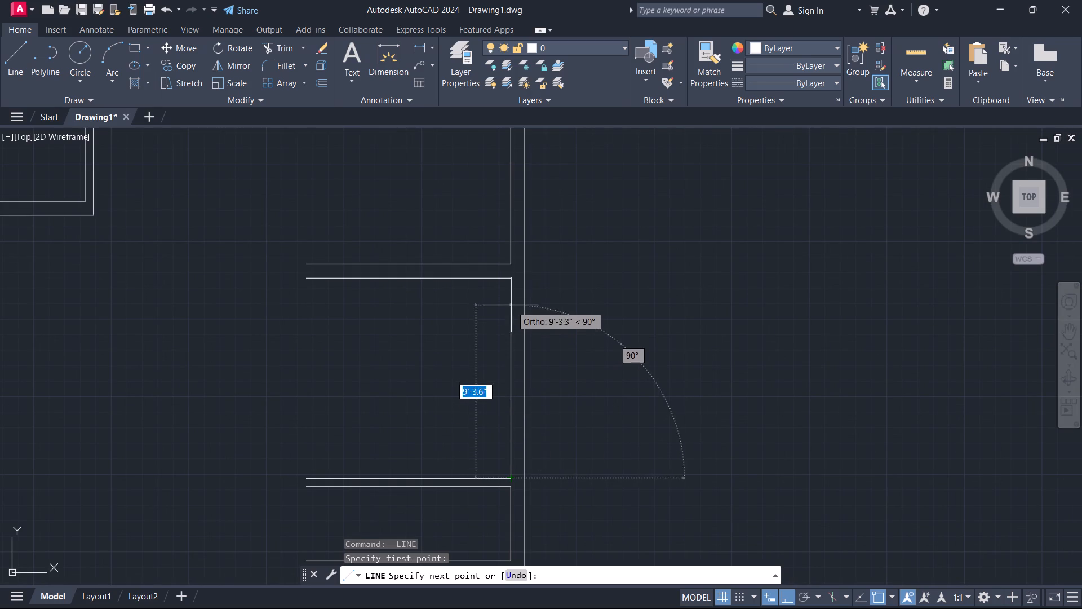
left_click(512, 281)
key("Escape")
Fillet the outer bottom wall line with the outermost left wall line to form the building's outer bottom-left corner.
scroll(477, 312, "down", 3)
middle_click_drag(447, 350, 564, 301)
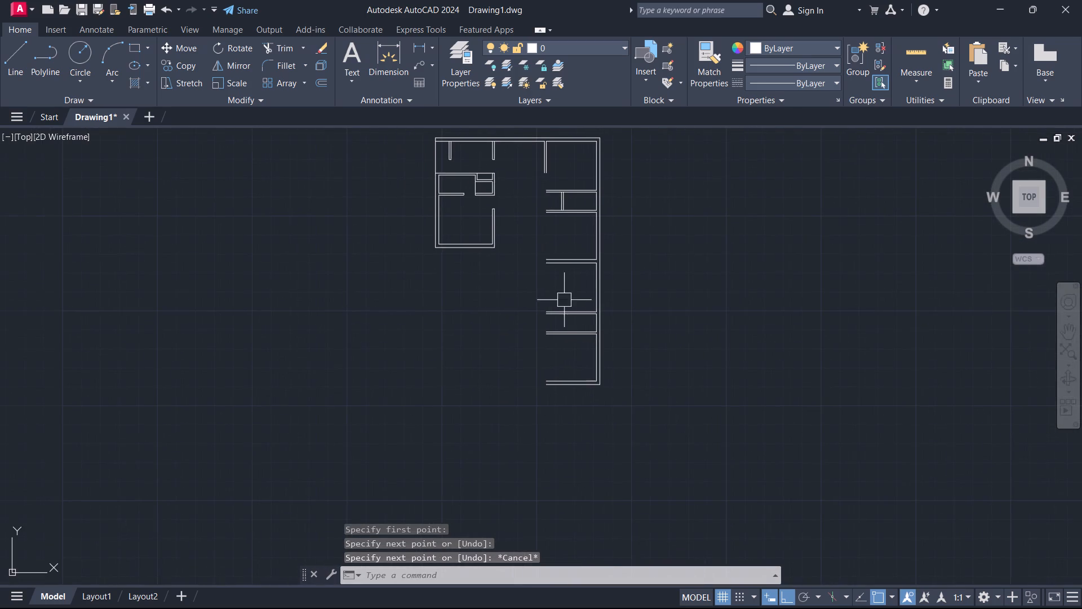
scroll(495, 246, "up", 1)
middle_click_drag(495, 246, 540, 319)
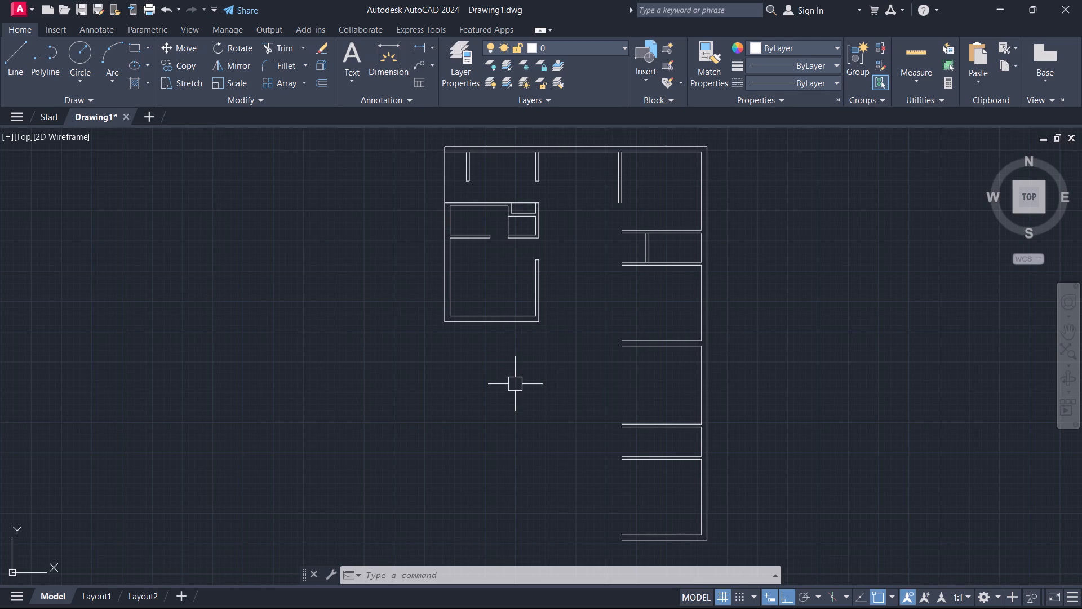
middle_click_drag(622, 447, 627, 353)
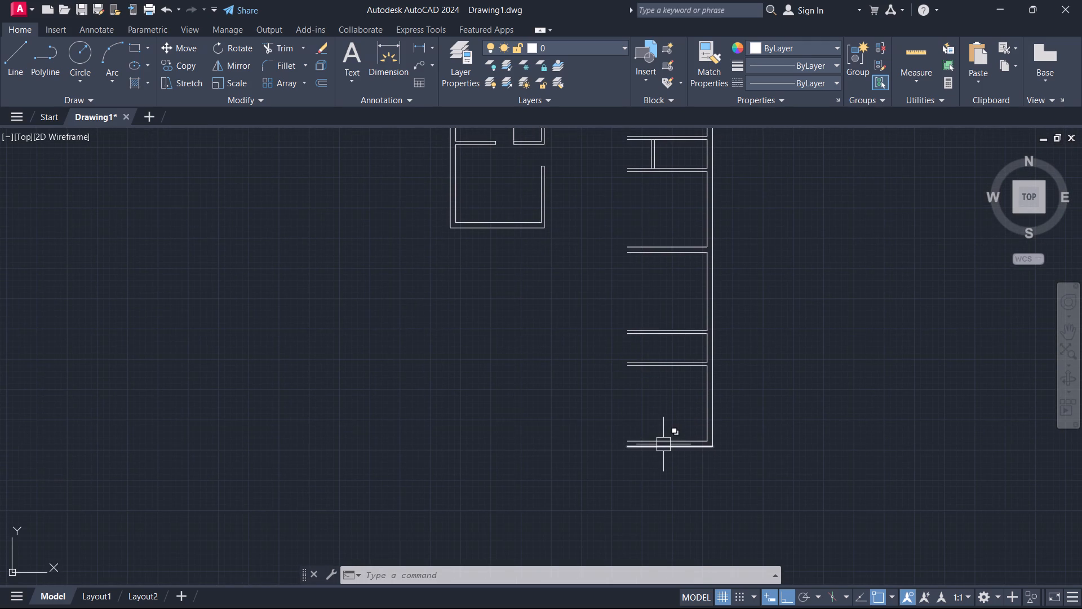
type("f")
key("space")
scroll(666, 453, "up", 2)
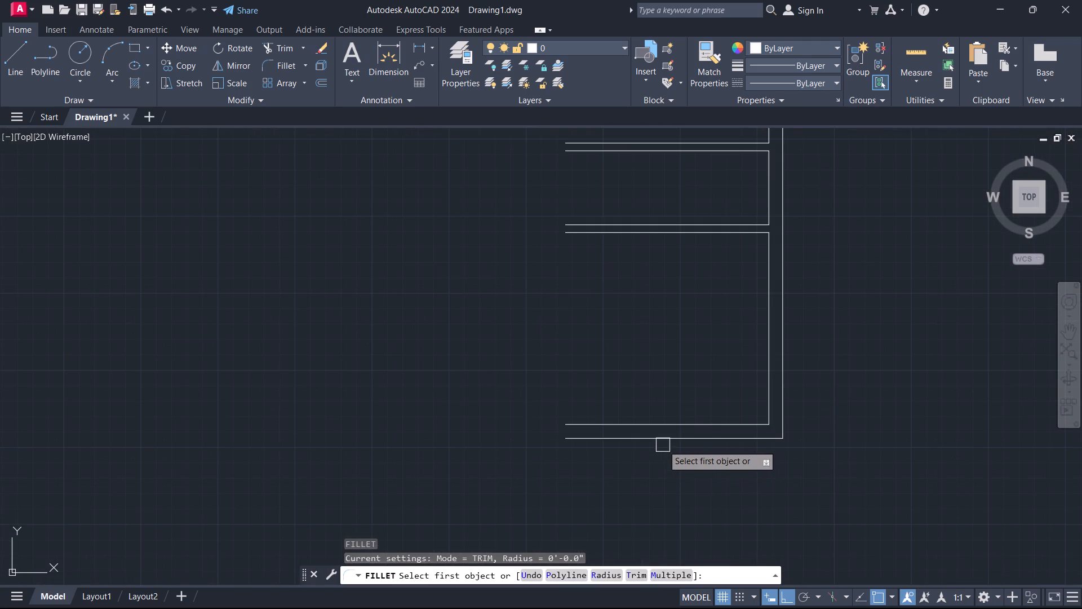
left_click(662, 444)
scroll(528, 378, "down", 3)
middle_click_drag(528, 378, 597, 484)
scroll(544, 387, "up", 2)
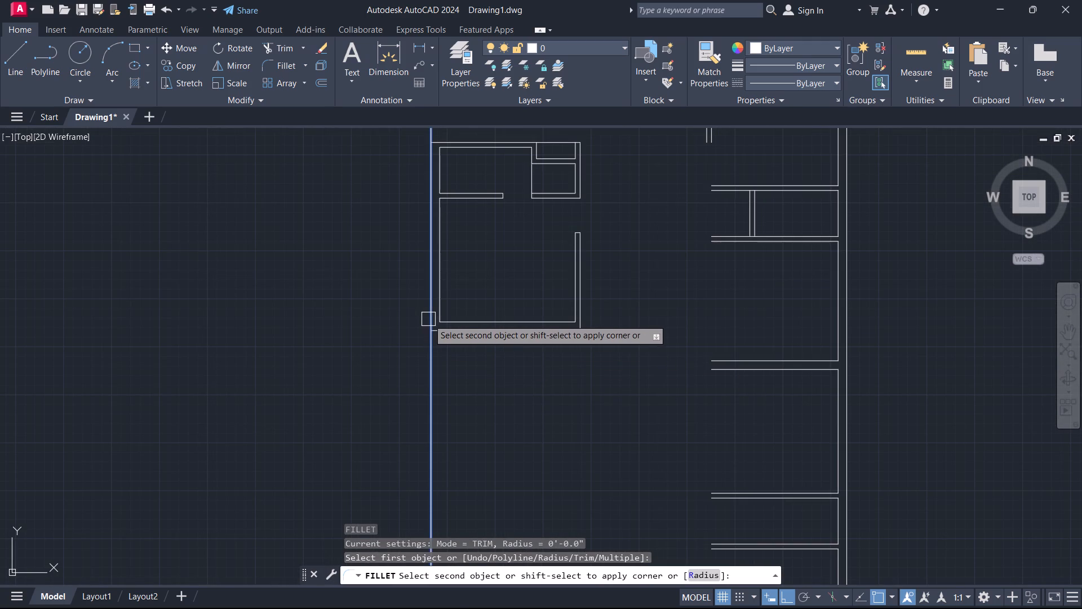
left_click(429, 315)
key("Escape")
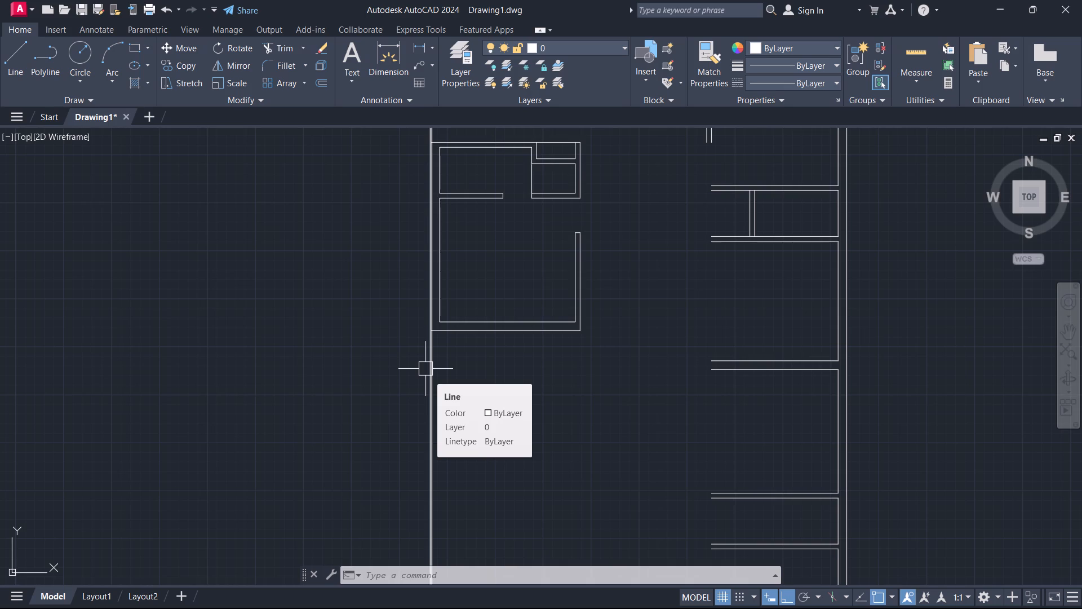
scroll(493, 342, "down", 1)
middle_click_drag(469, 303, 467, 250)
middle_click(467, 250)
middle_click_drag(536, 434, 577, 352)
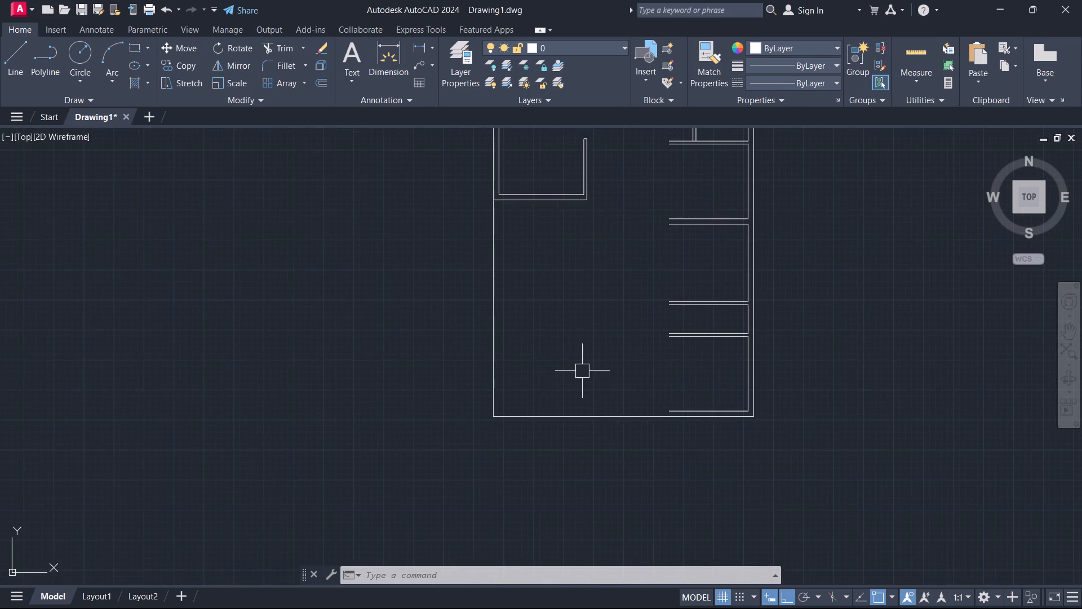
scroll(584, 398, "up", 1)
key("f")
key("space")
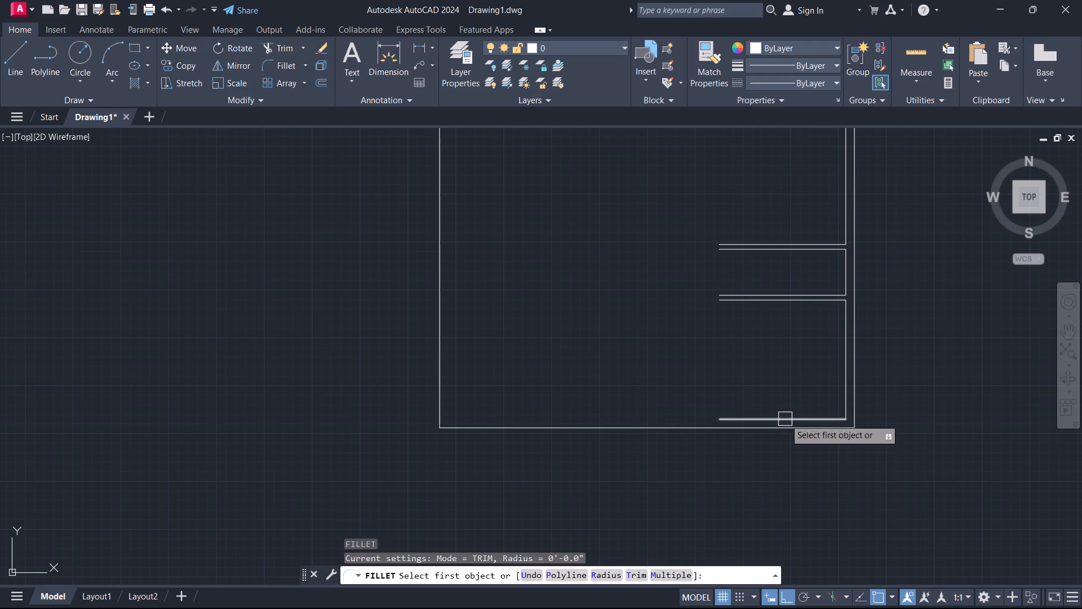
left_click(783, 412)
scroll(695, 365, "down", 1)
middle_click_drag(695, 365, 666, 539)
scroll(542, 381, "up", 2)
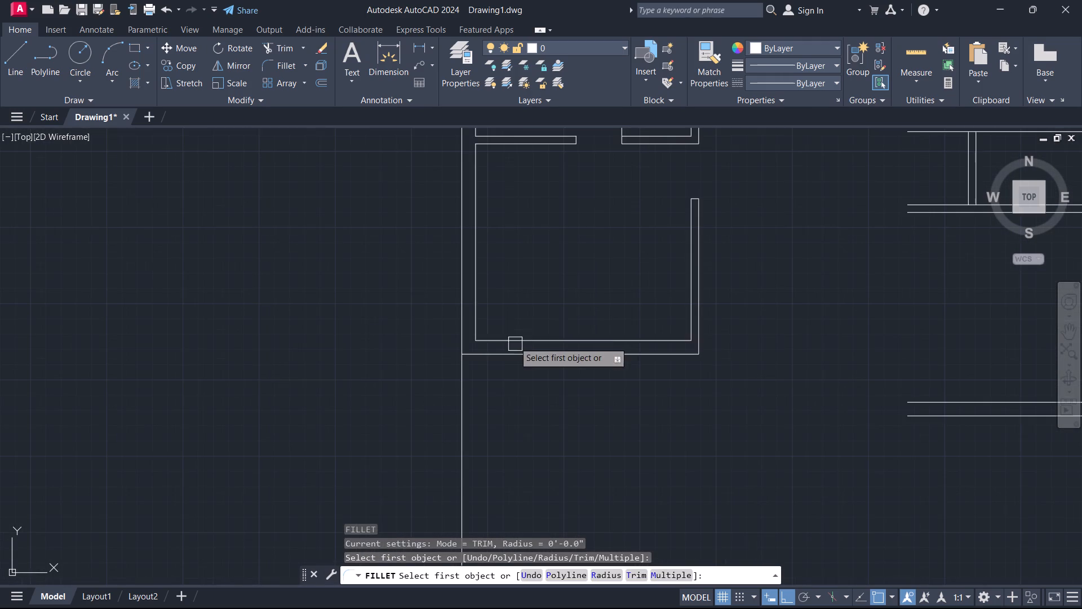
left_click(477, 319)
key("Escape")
Fillet the inner bottom wall line with the inner left wall line to form the inner bottom-left corner.
scroll(482, 350, "down", 3)
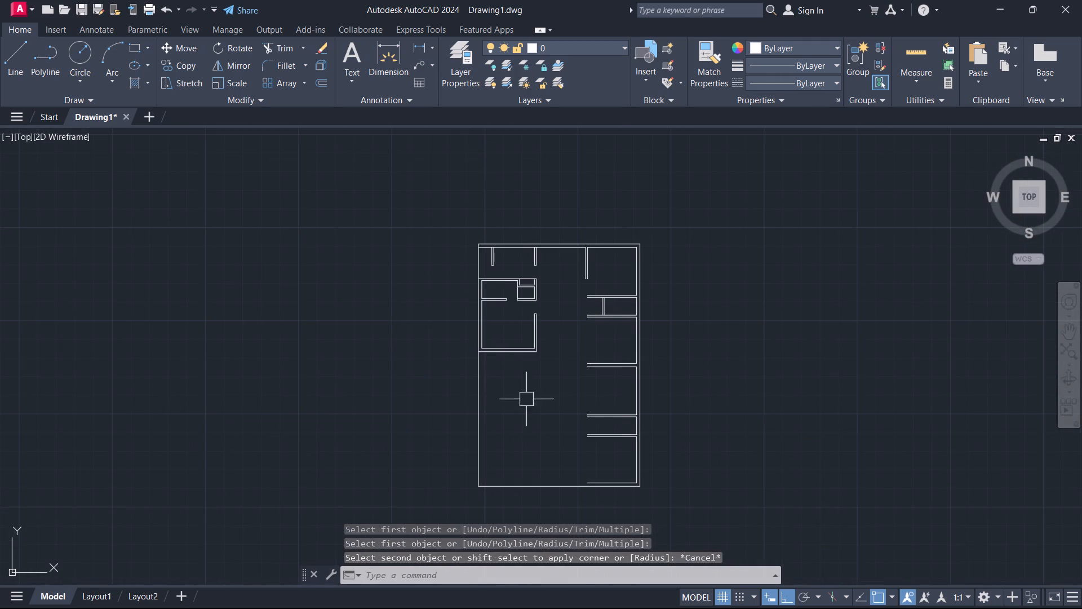
middle_click_drag(527, 398, 547, 319)
key("space")
scroll(638, 377, "up", 2)
left_click(601, 440)
middle_click_drag(534, 361, 582, 528)
left_click(343, 251)
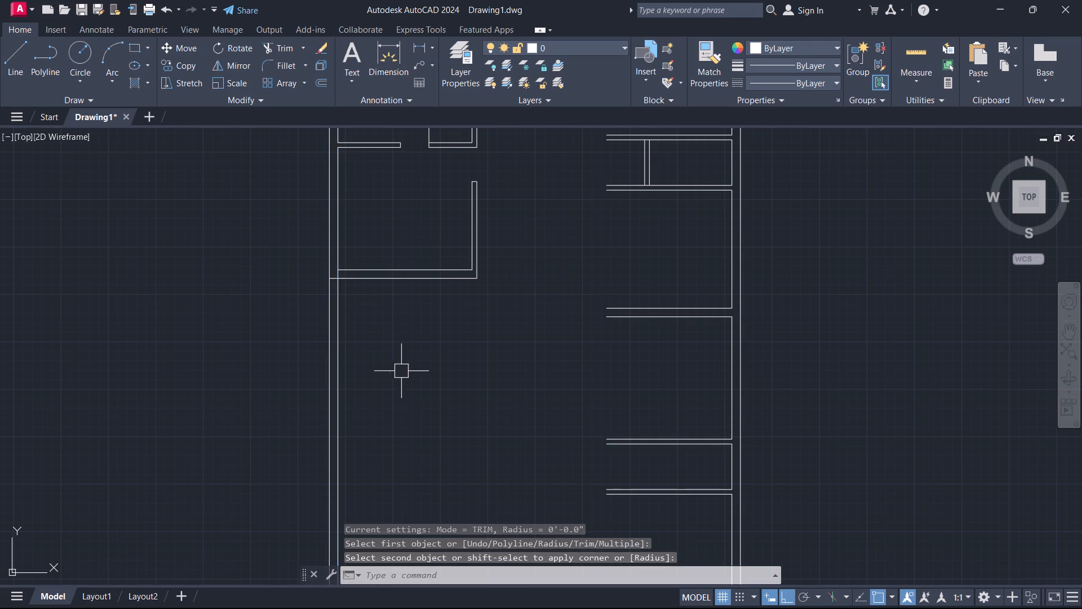
key("Escape")
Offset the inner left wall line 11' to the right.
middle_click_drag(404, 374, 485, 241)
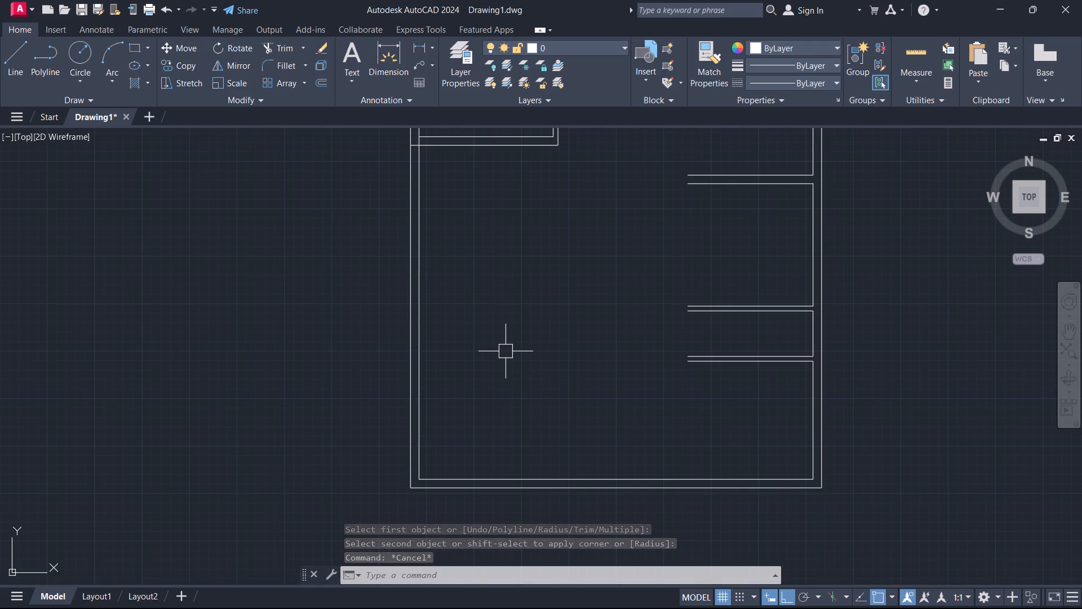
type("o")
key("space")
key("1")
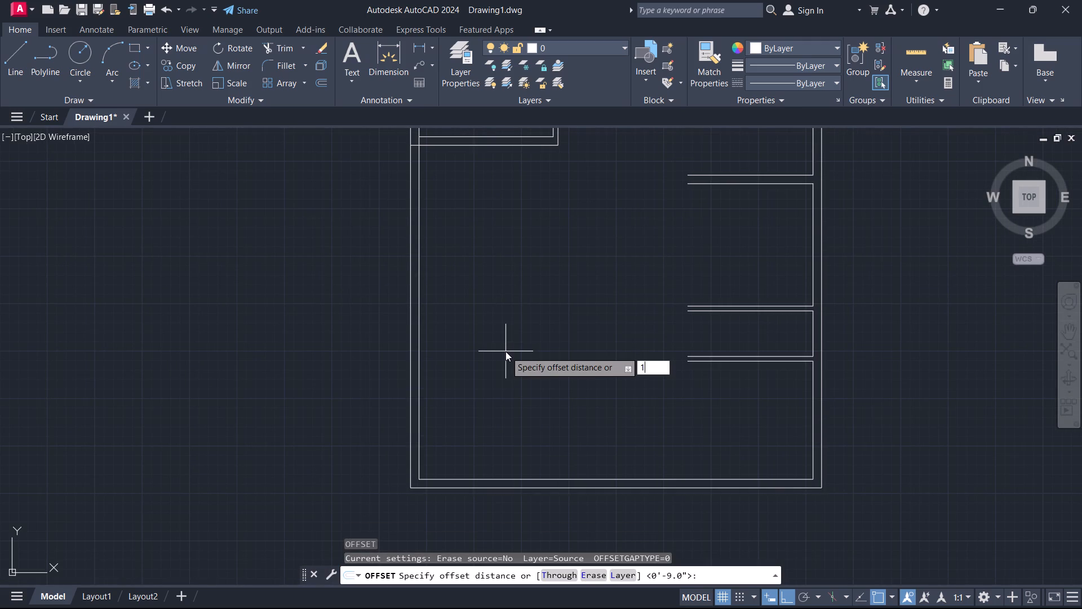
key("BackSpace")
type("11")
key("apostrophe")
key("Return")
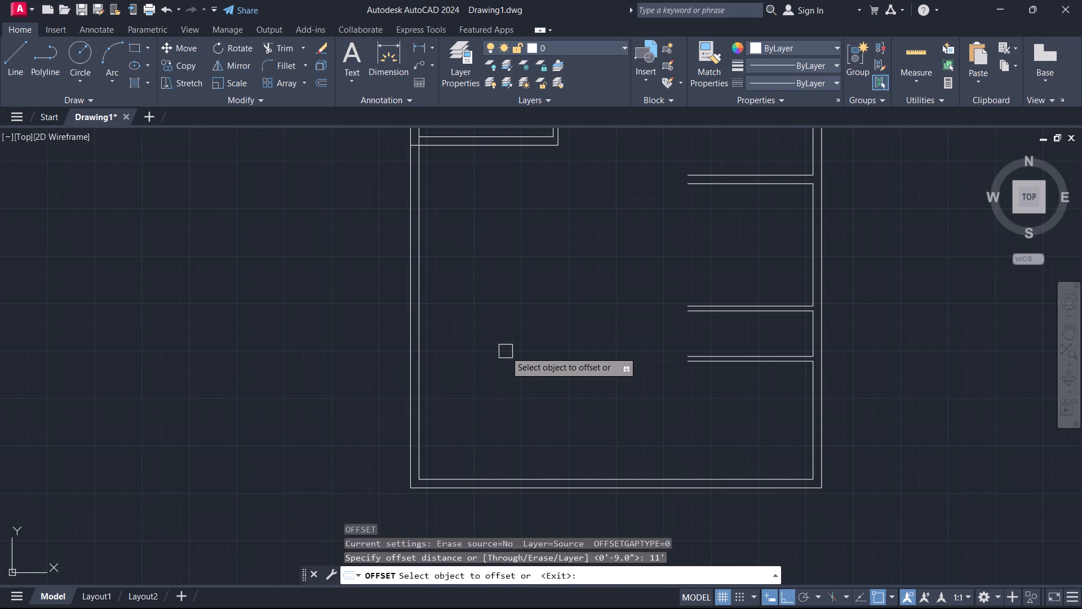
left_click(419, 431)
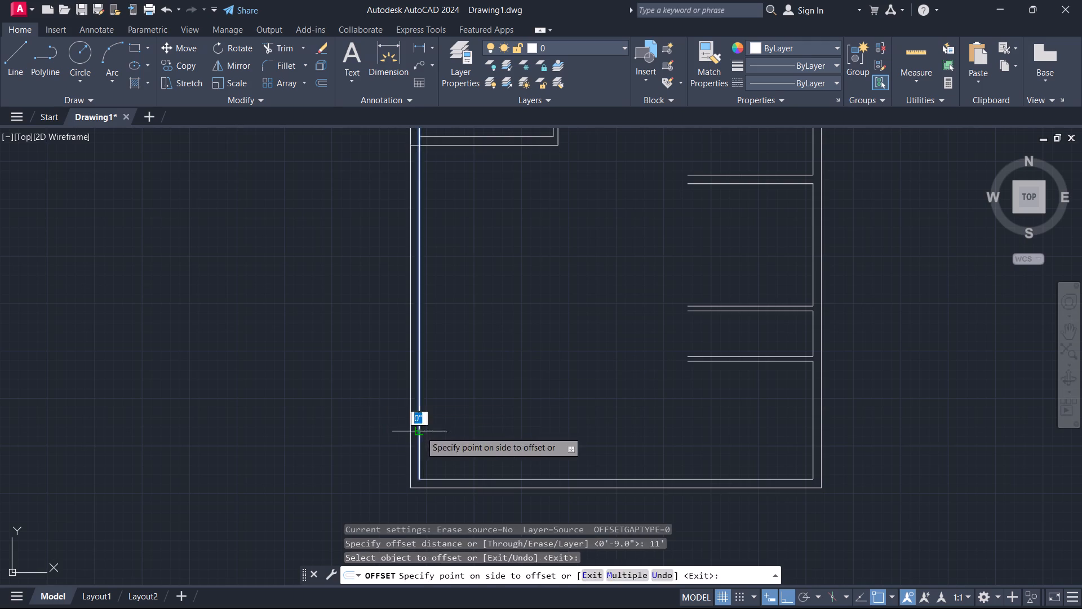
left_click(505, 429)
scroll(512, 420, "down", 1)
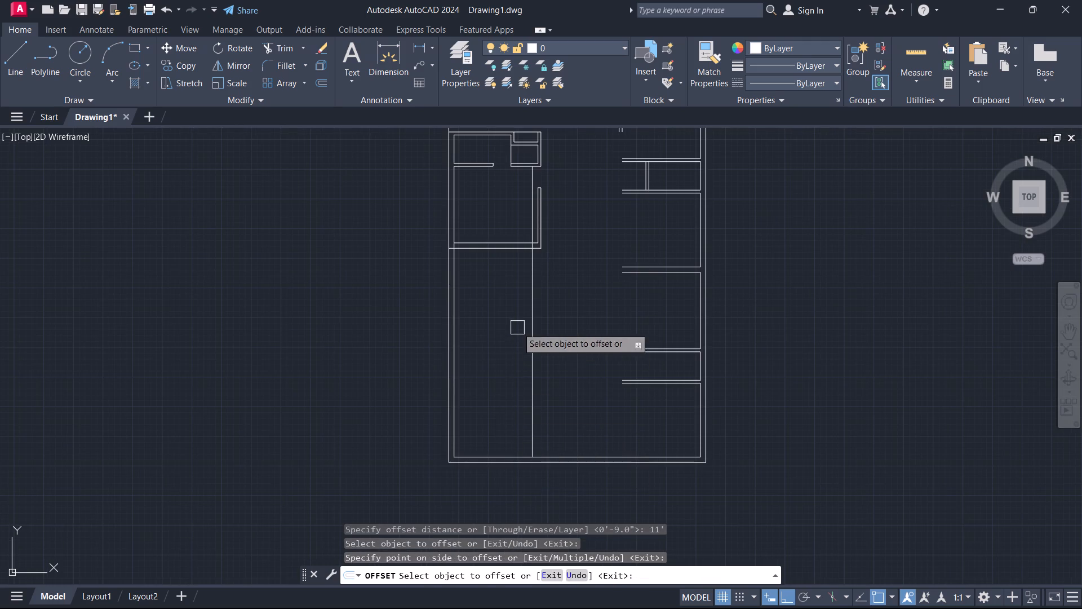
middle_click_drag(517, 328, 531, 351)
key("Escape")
Measure the inside width of the left room between its left and right wall lines.
scroll(469, 245, "up", 1)
type("di")
key("space")
left_click(469, 245)
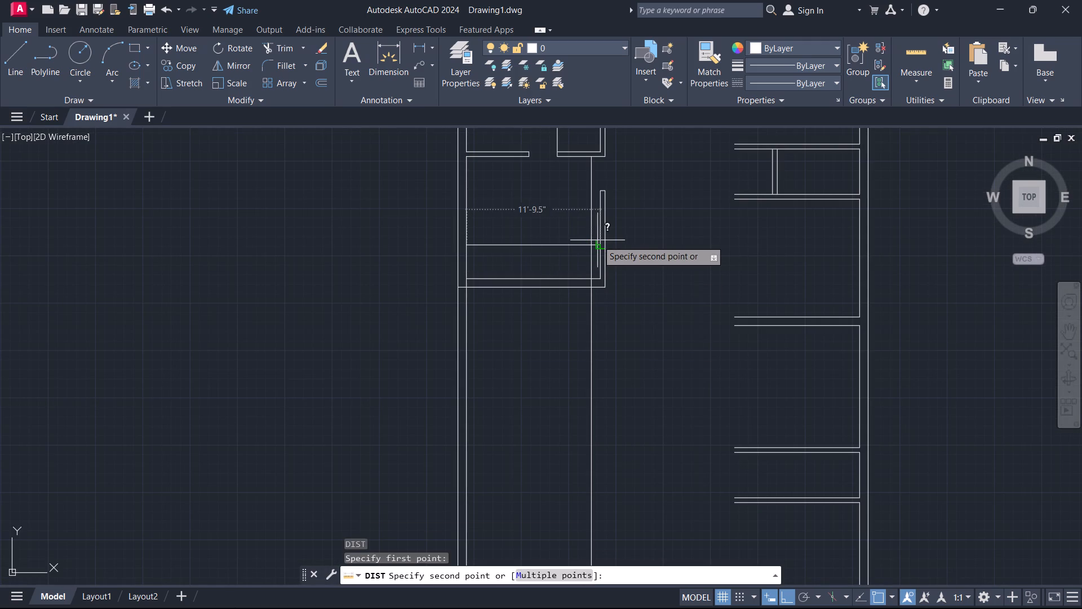
key("Escape")
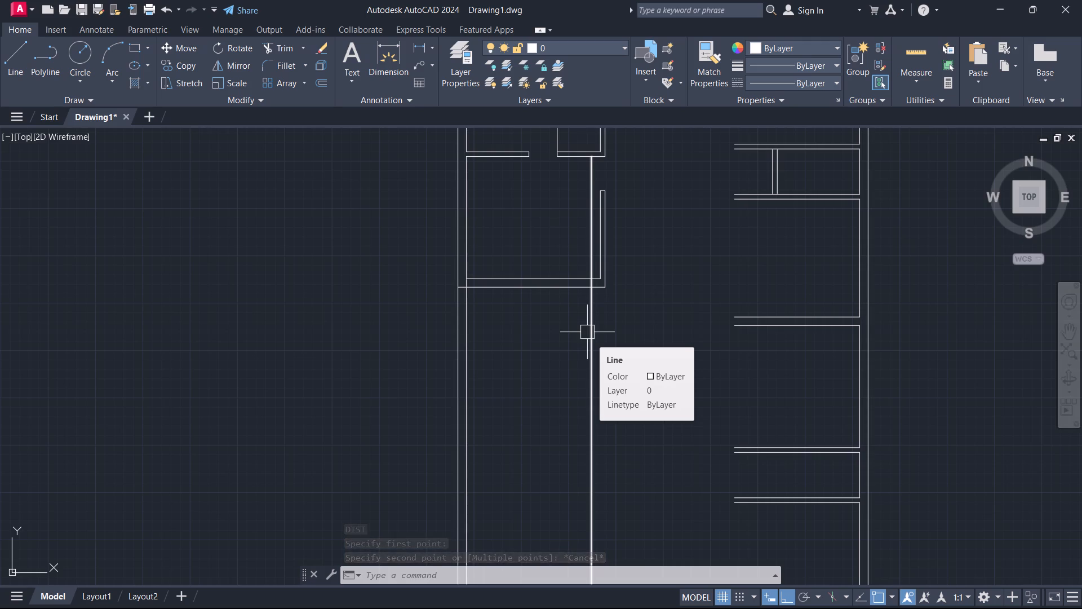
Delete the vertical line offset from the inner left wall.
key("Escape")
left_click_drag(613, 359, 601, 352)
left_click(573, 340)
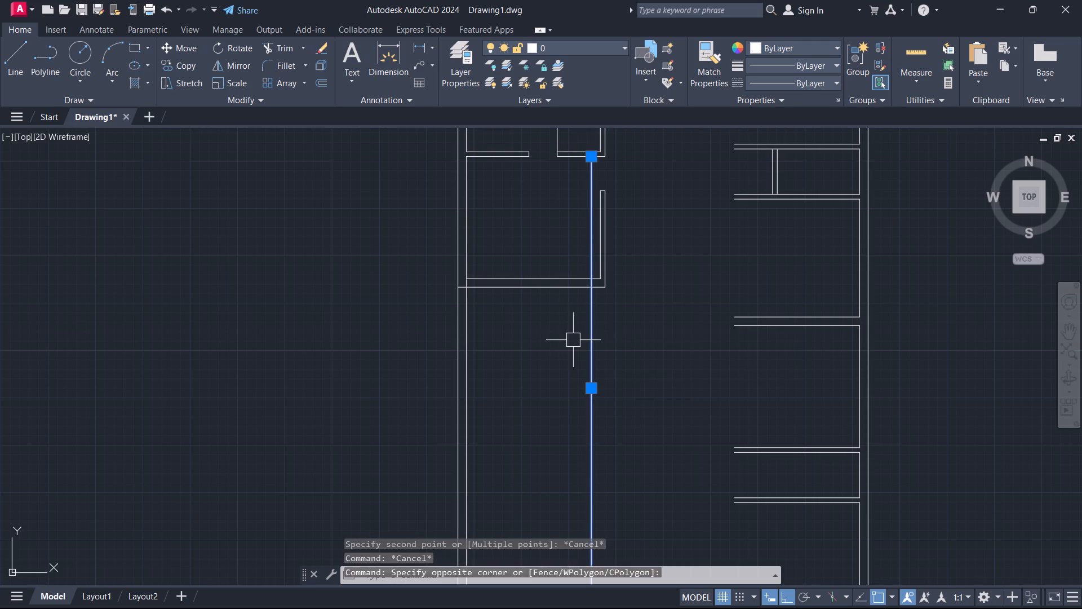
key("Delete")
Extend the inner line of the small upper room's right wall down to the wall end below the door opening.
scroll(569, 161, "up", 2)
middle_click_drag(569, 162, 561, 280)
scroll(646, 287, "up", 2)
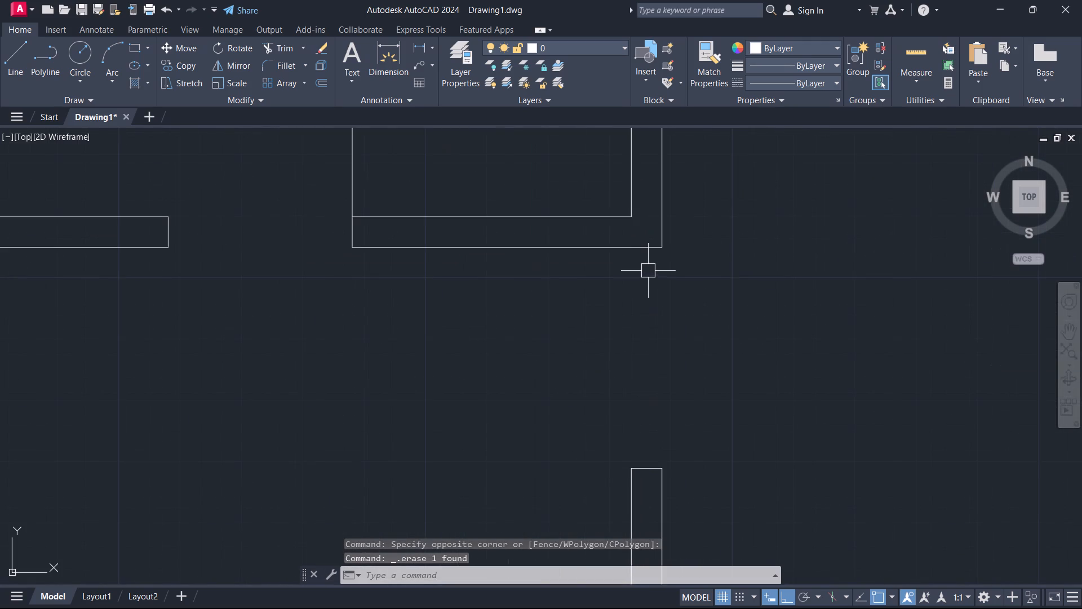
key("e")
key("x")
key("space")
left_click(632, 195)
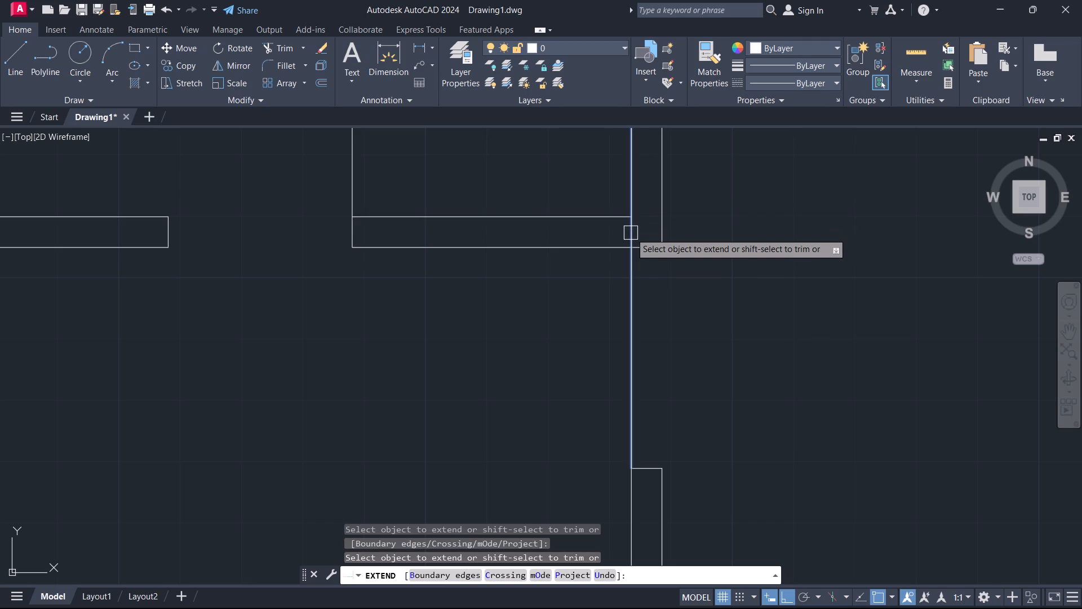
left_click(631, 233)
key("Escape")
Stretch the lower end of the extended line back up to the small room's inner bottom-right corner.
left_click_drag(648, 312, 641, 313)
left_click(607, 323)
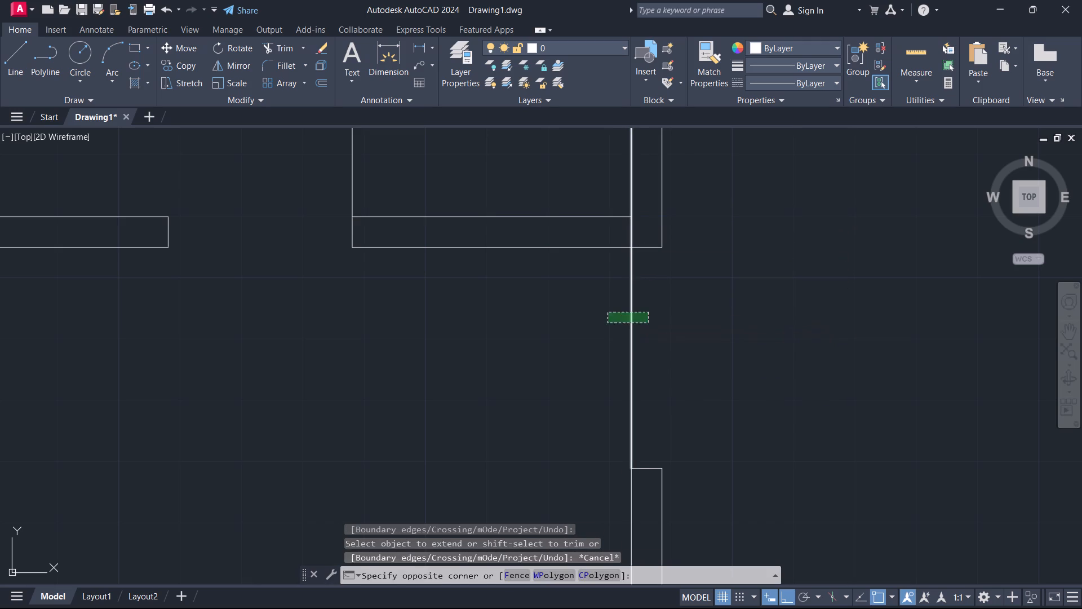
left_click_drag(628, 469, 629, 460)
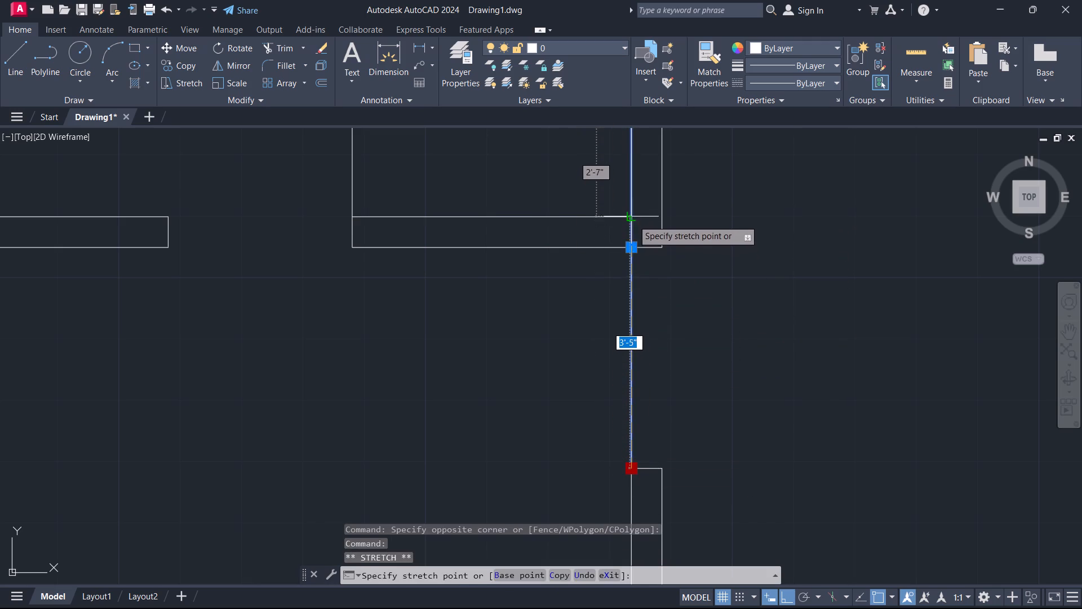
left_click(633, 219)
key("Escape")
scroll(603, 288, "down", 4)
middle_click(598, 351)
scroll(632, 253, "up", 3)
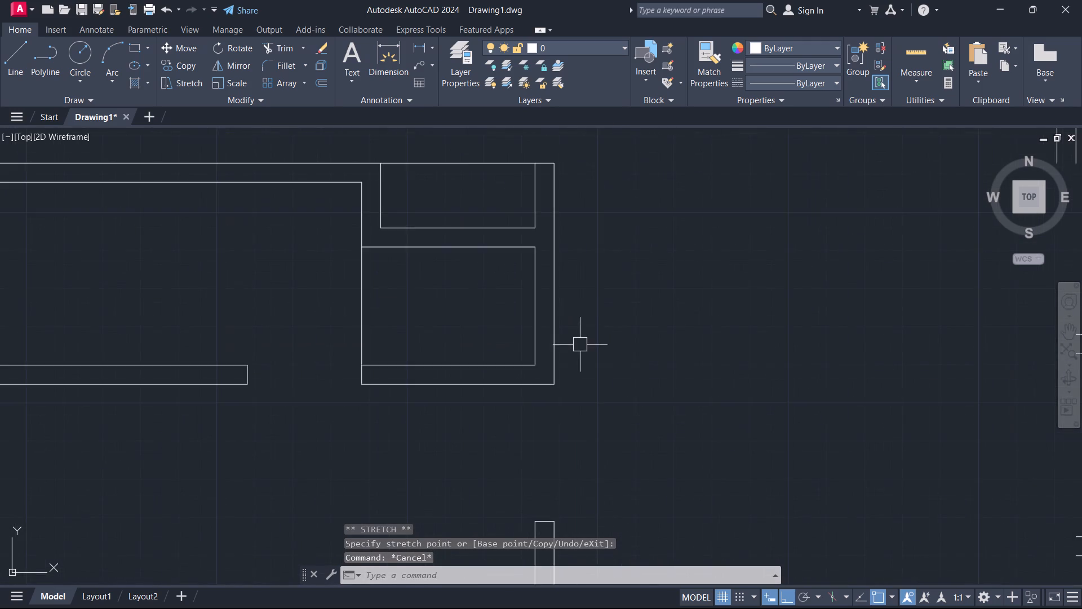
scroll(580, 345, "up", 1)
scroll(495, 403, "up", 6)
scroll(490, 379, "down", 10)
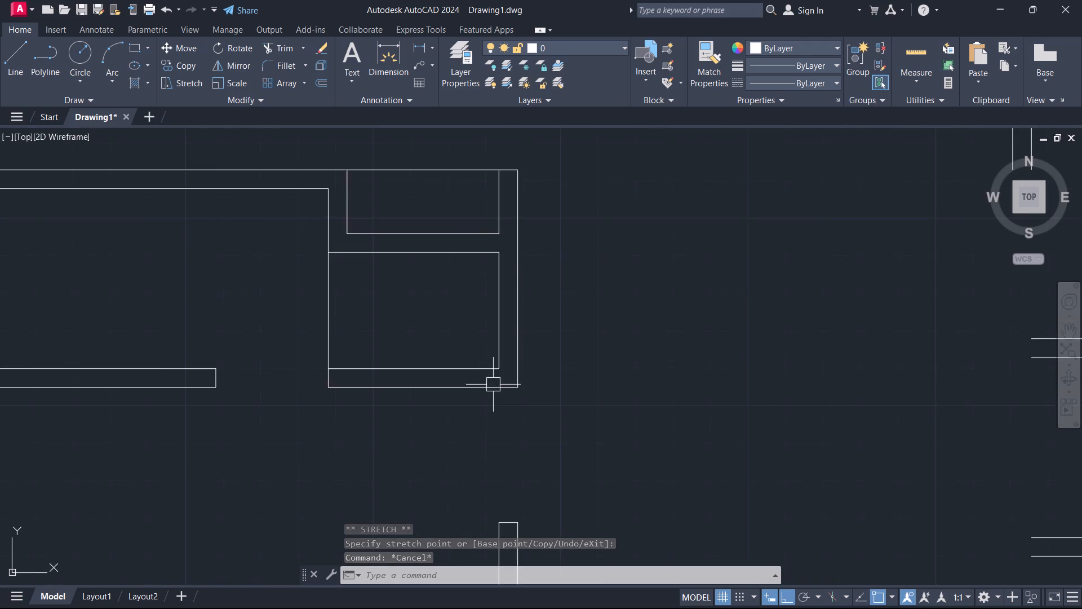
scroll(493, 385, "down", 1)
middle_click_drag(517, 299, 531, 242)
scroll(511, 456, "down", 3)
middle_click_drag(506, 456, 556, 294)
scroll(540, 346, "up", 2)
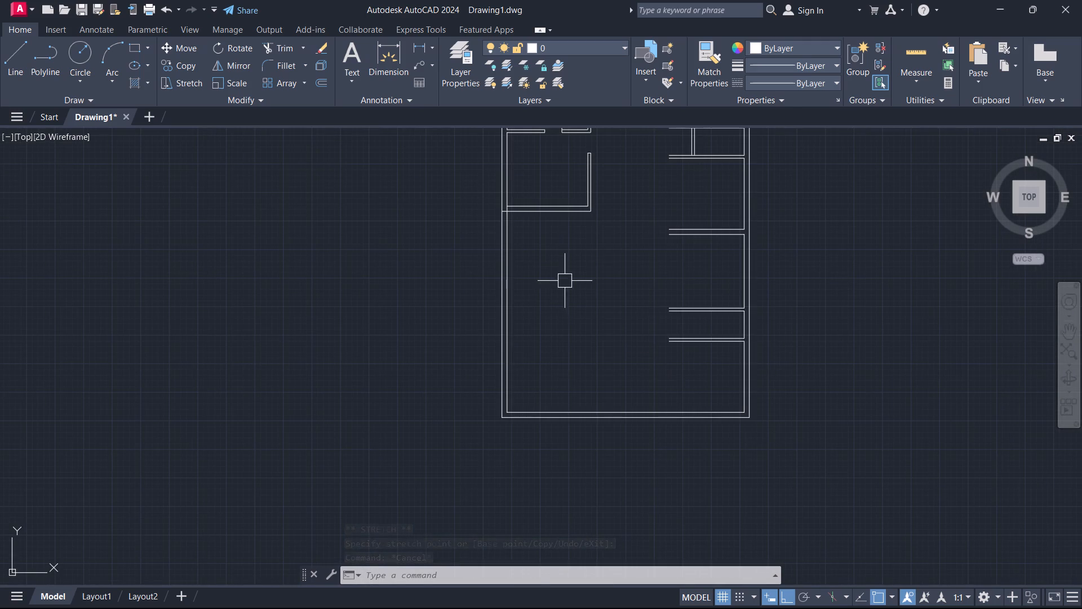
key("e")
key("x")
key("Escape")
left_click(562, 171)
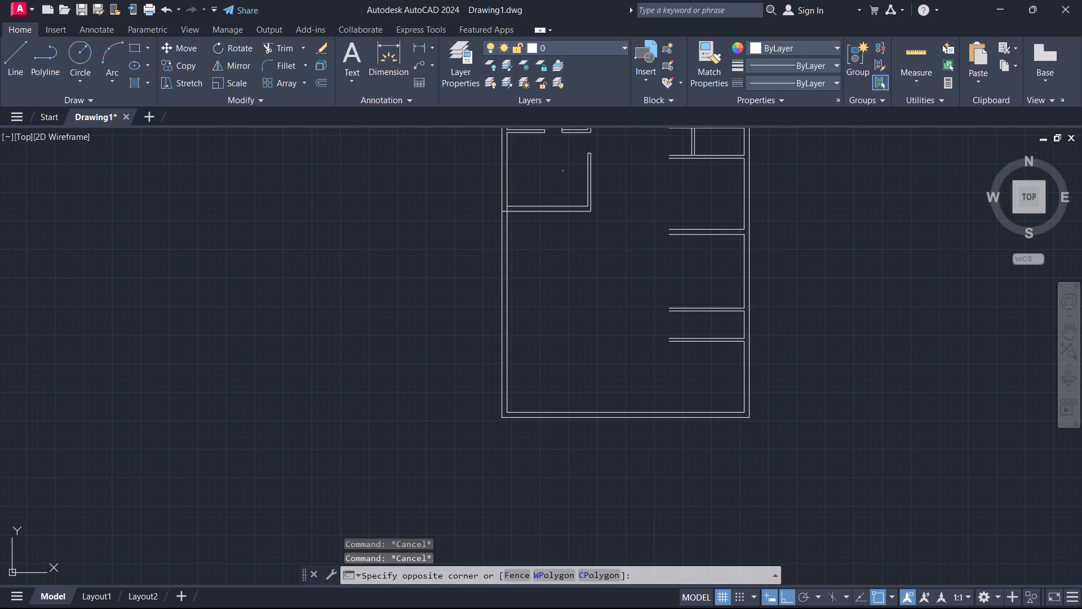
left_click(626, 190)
Extend both lines of the small left room's right wall down to the bottom exterior wall.
type("ex")
key("space")
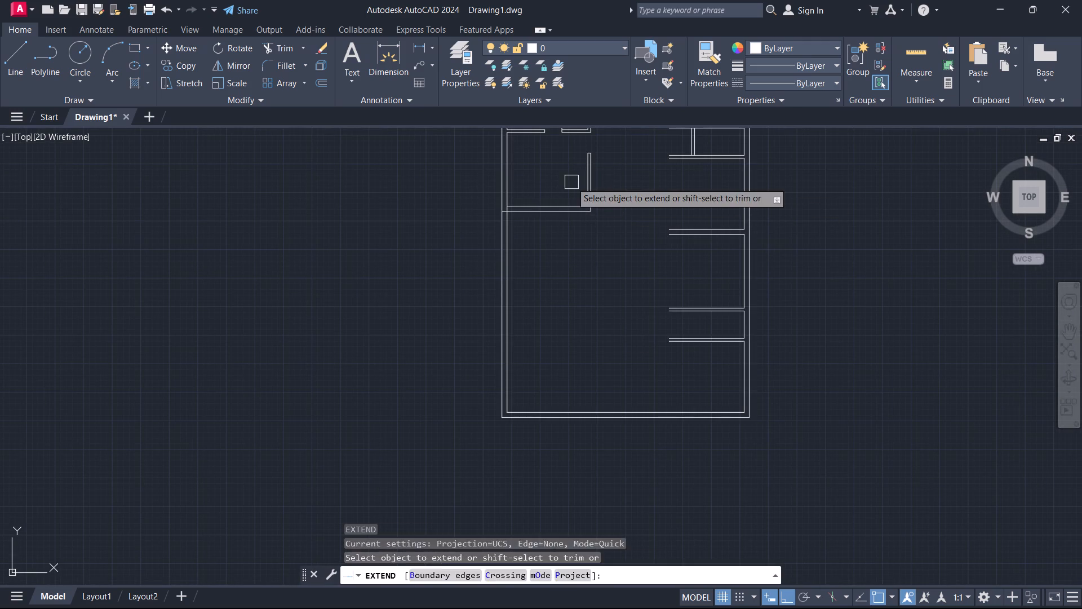
left_click(570, 181)
left_click(624, 184)
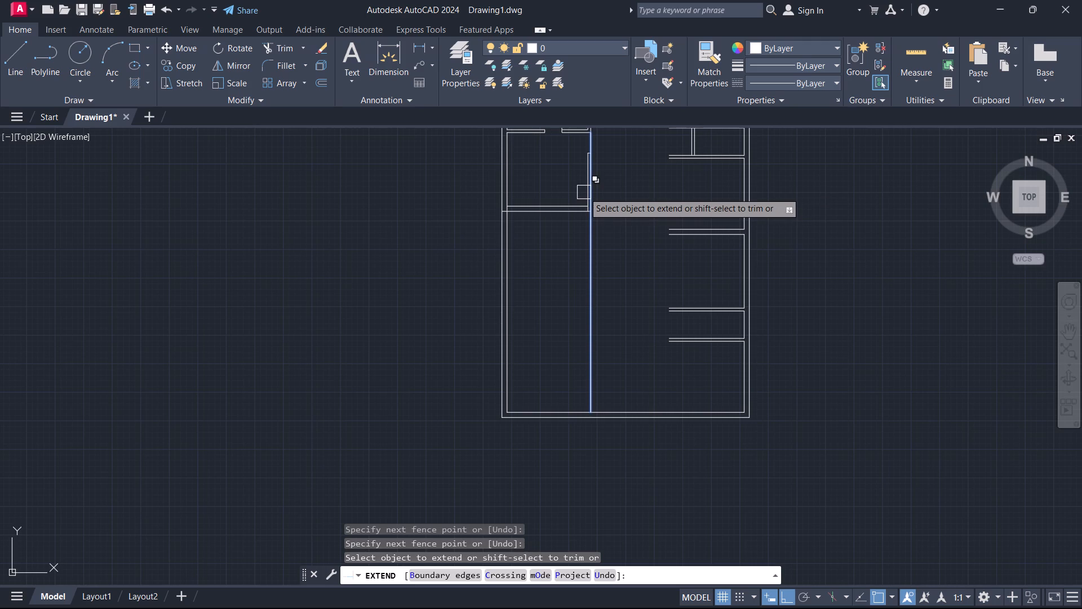
left_click(582, 192)
key("Escape")
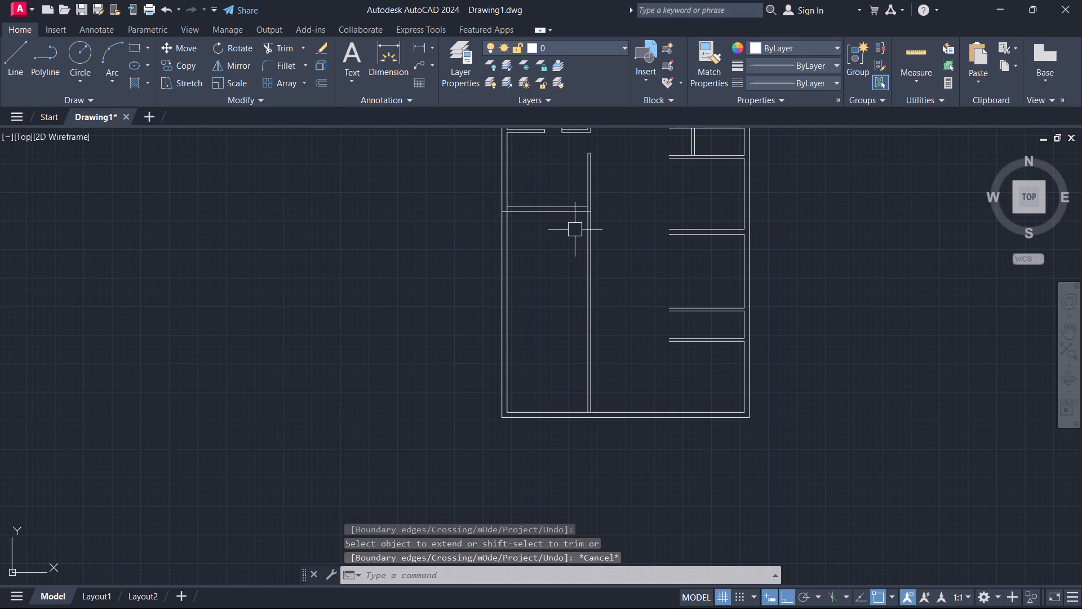
Offset the bottom exterior wall's inner line 10'9" upward.
type("o 10")
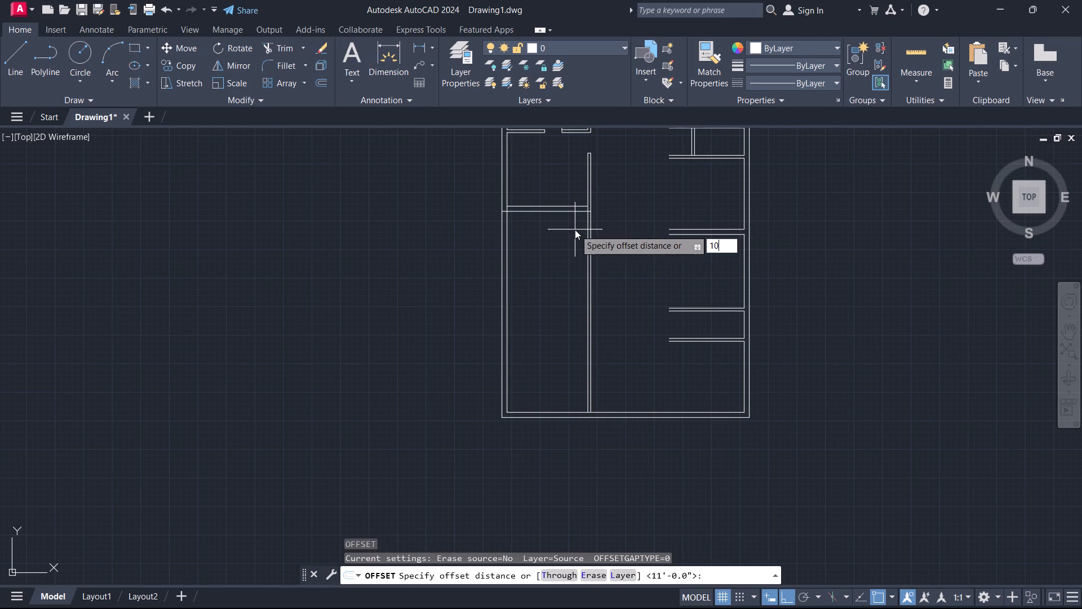
type("'9")
key("Return")
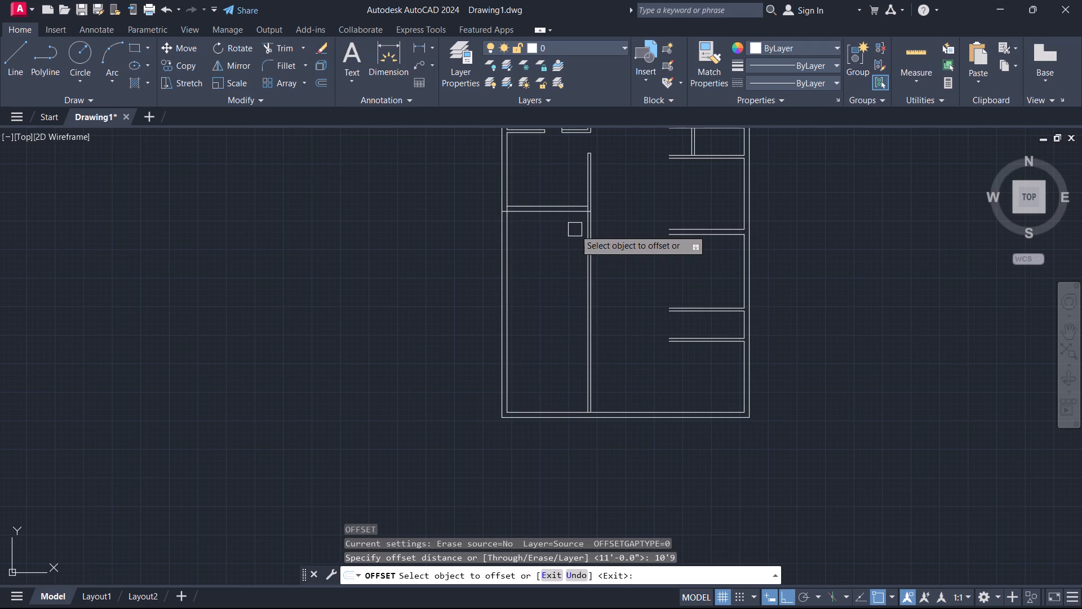
scroll(577, 405, "up", 2)
left_click(569, 418)
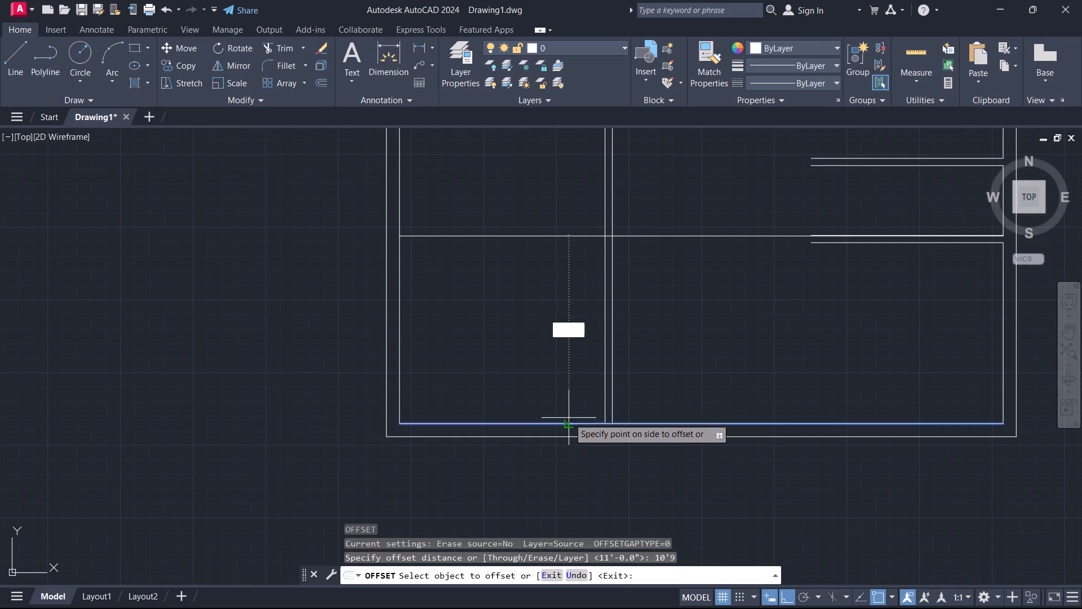
left_click(564, 363)
scroll(563, 338, "down", 1)
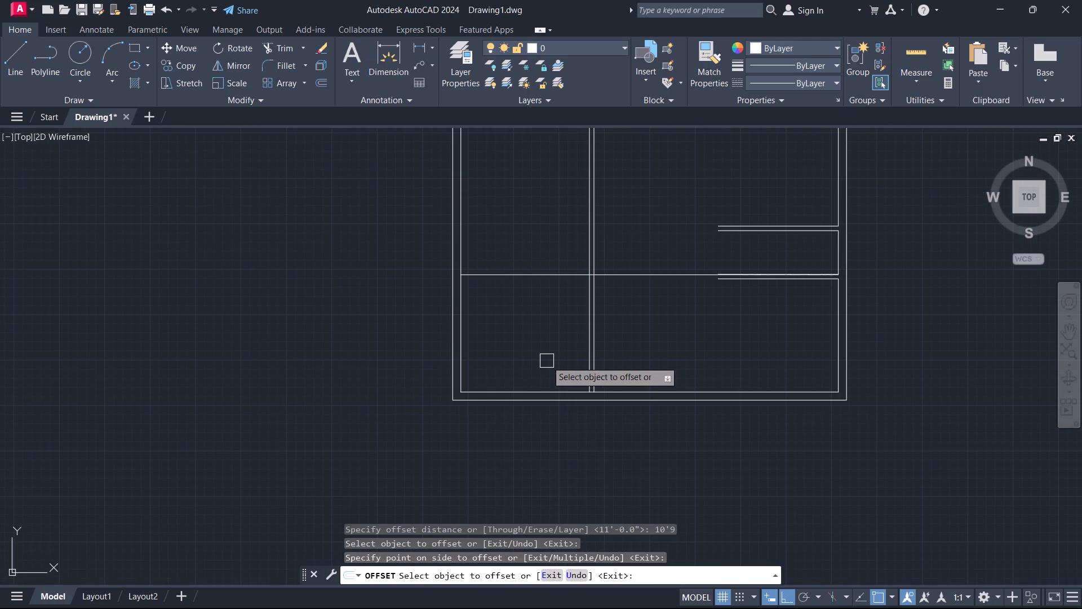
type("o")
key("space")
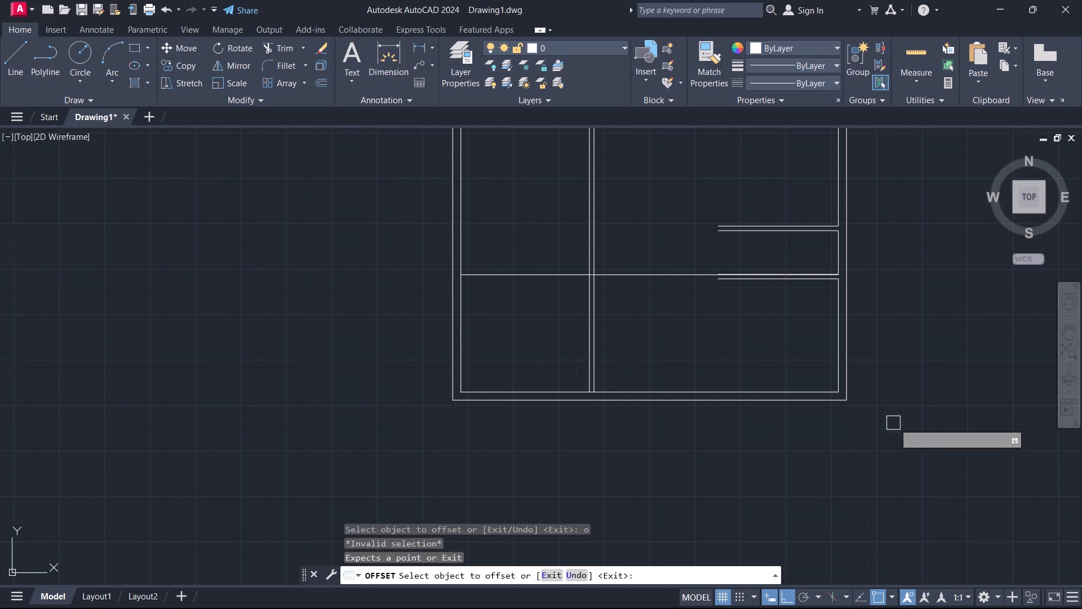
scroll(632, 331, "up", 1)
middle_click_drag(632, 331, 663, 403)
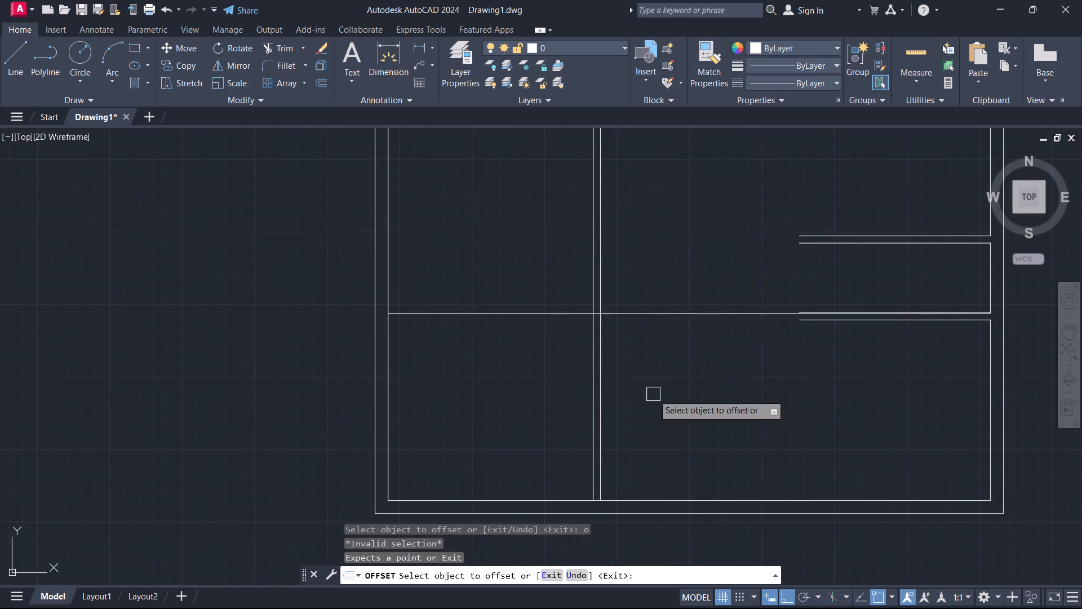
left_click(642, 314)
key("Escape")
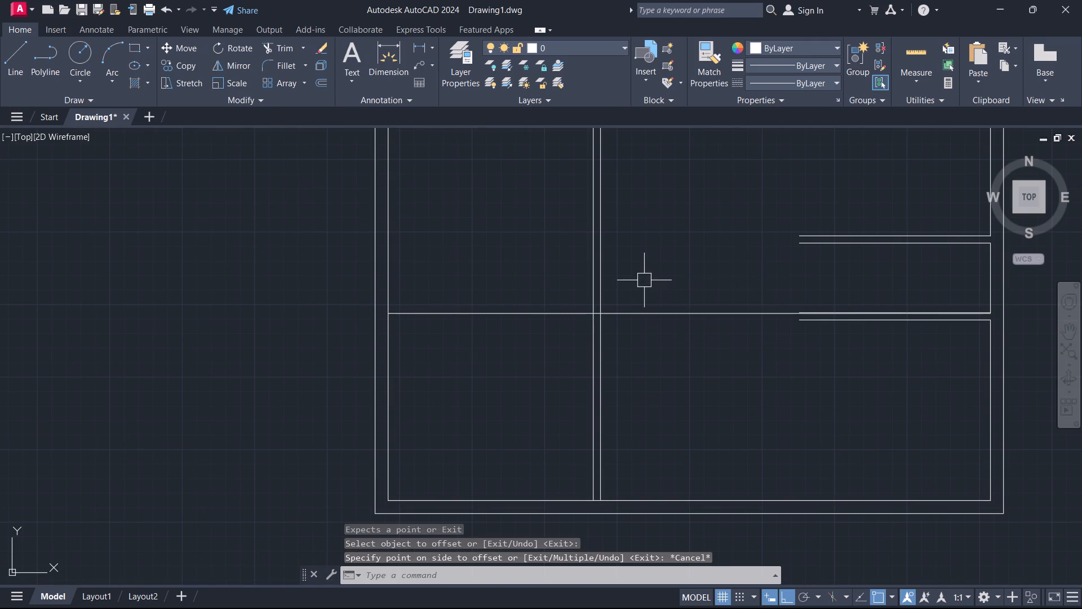
Offset the new horizontal line across the lower rooms 5" upward to give the partition its thickness.
type("o")
key("space")
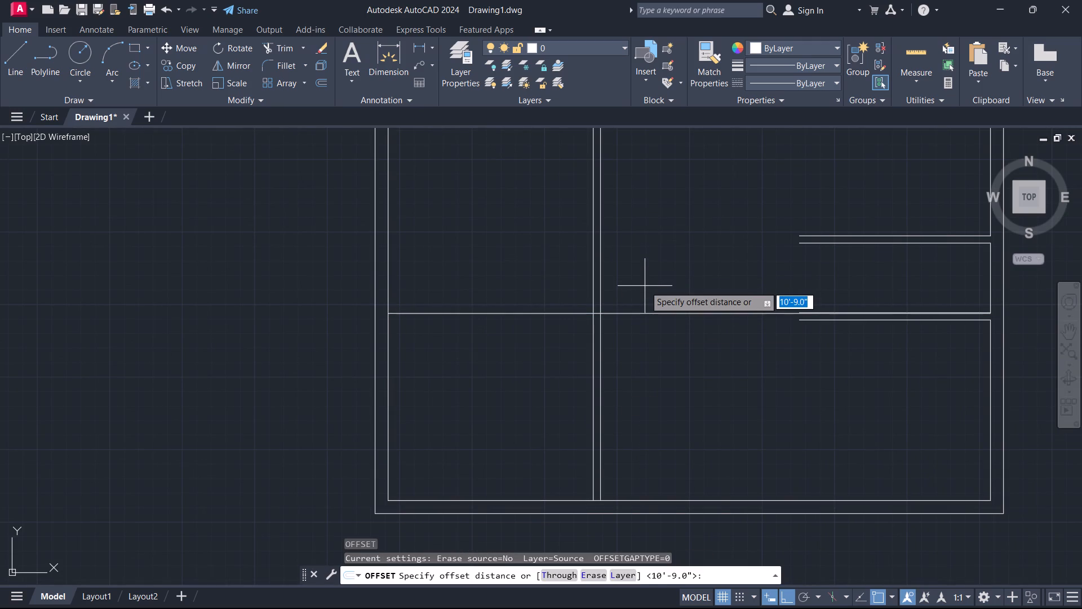
key("5")
key("shift+quotedbl")
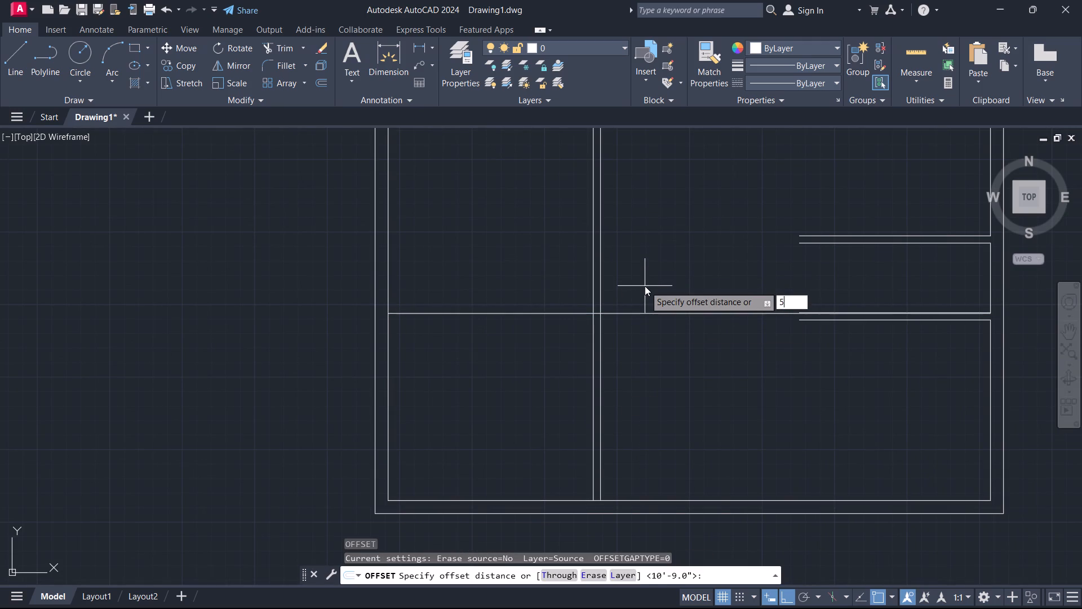
key("Return")
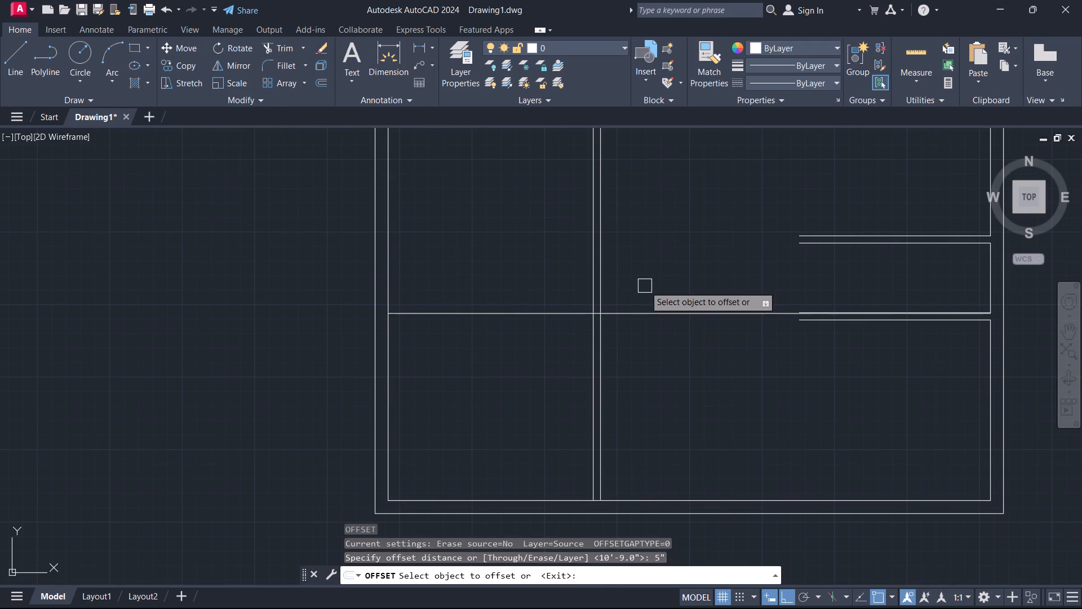
left_click(696, 311)
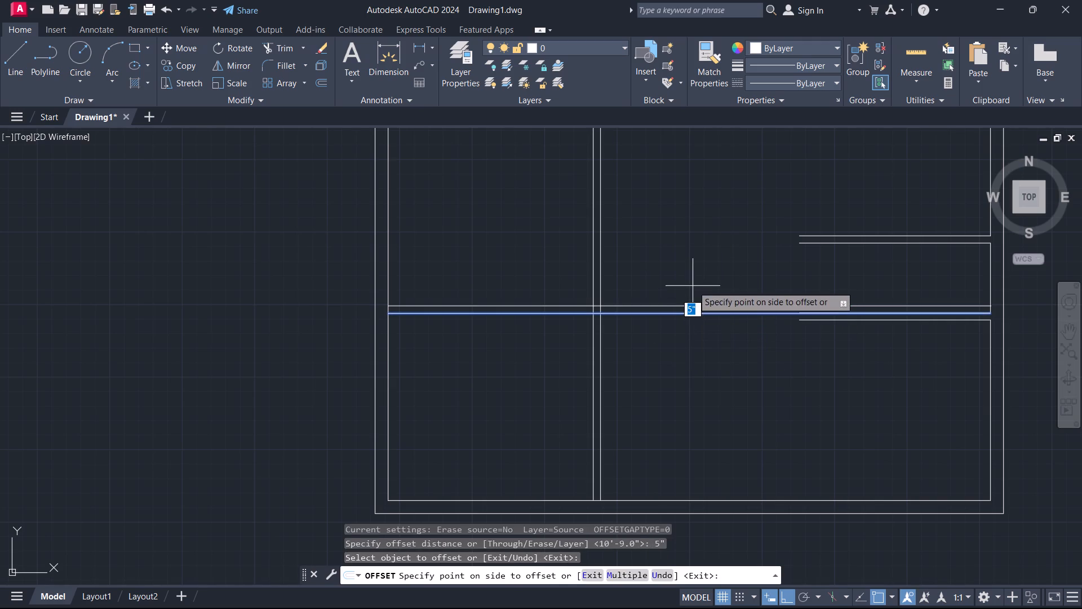
left_click(693, 286)
key("Escape")
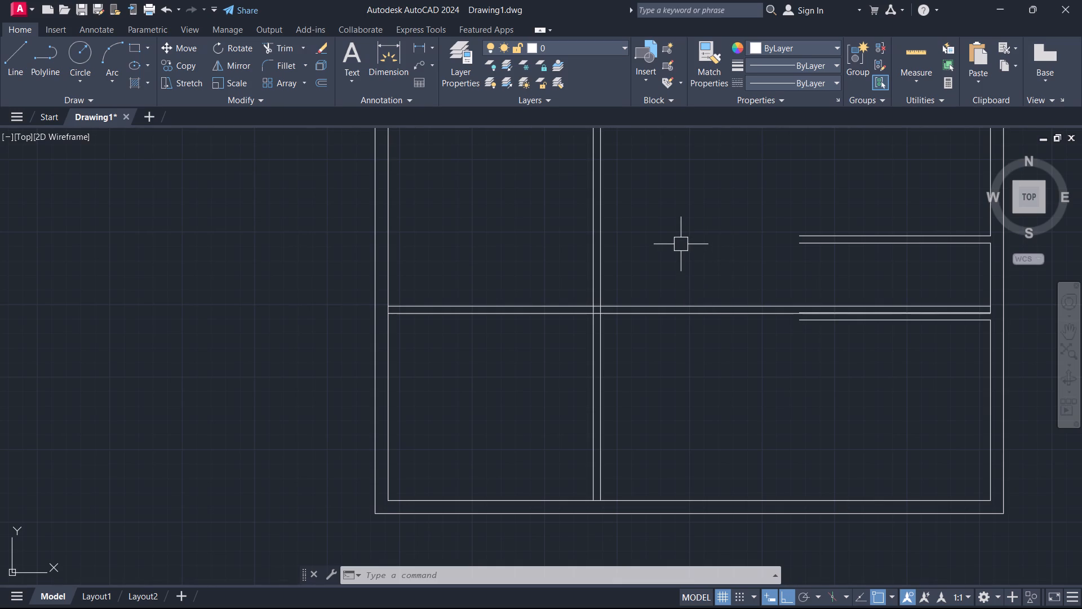
Trim the two new horizontal partition lines back to the inner line of the left rooms' right wall.
type("tr")
key("space")
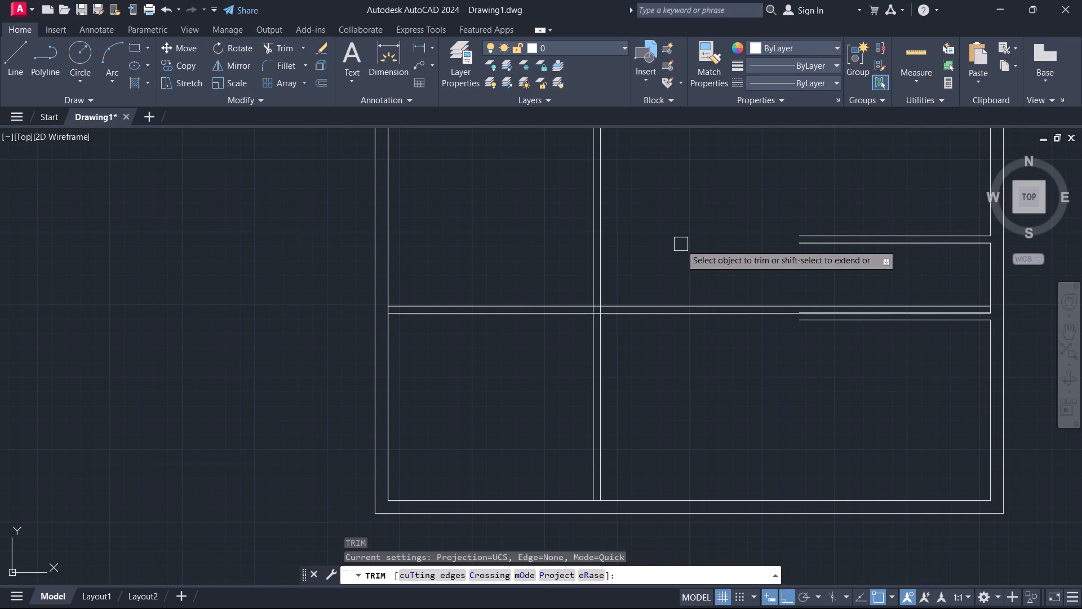
scroll(638, 303, "up", 3)
middle_click_drag(631, 310, 856, 297)
scroll(649, 338, "up", 3)
middle_click_drag(753, 339, 899, 475)
middle_click_drag(854, 440, 946, 492)
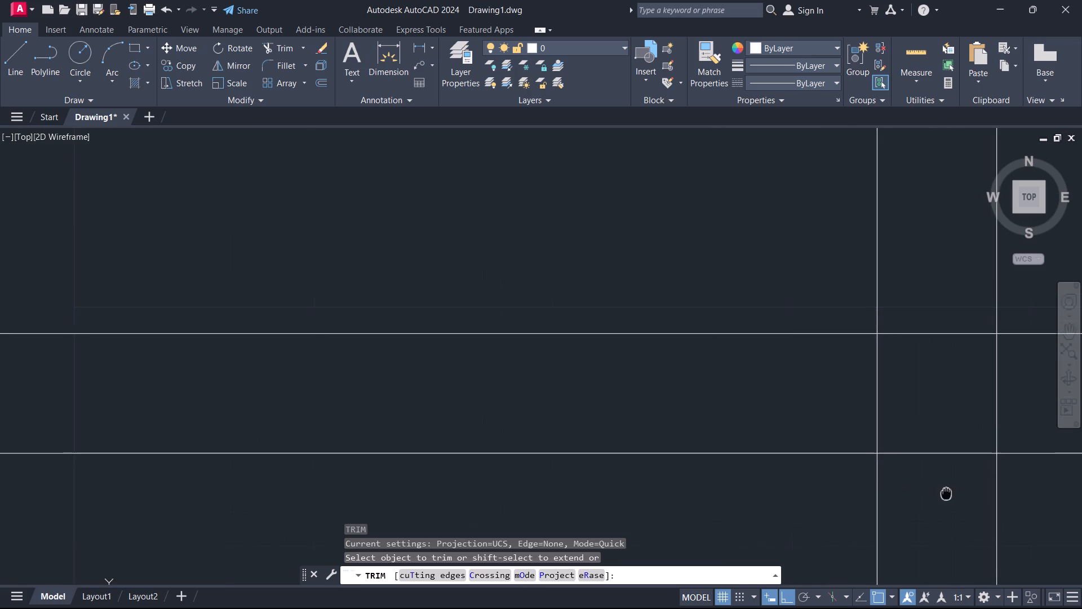
middle_click_drag(946, 492, 1069, 500)
left_click_drag(1042, 493, 1006, 303)
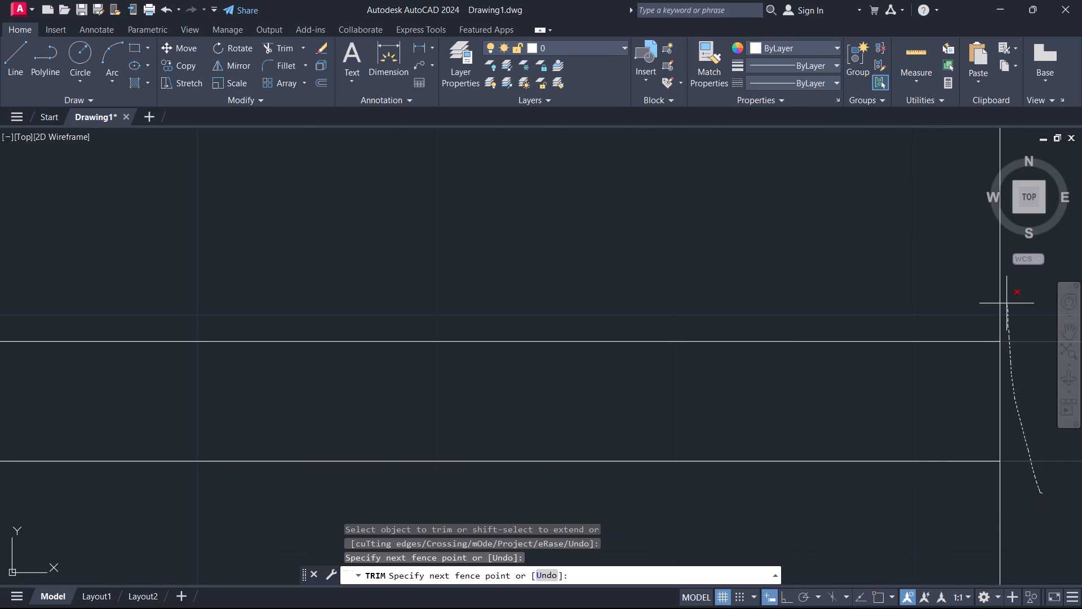
left_click_drag(1006, 303, 1006, 301)
scroll(923, 336, "down", 5)
middle_click_drag(868, 328, 491, 348)
key("Escape")
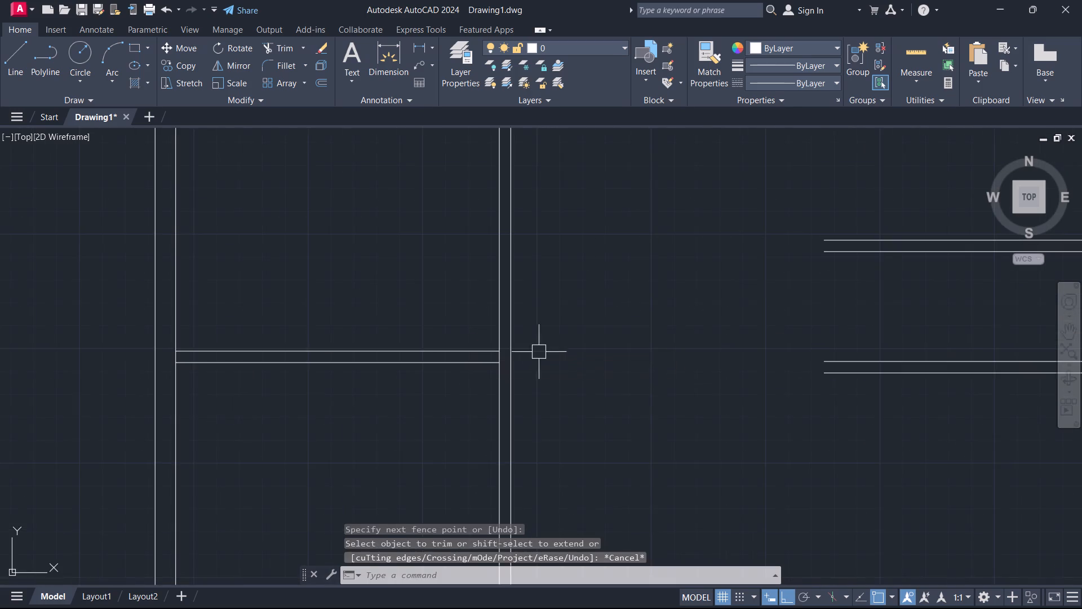
Offset the upper line of the lower-left room's new top partition 4' upward.
scroll(591, 347, "down", 4)
middle_click_drag(618, 338, 514, 365)
scroll(507, 355, "up", 2)
middle_click(505, 352)
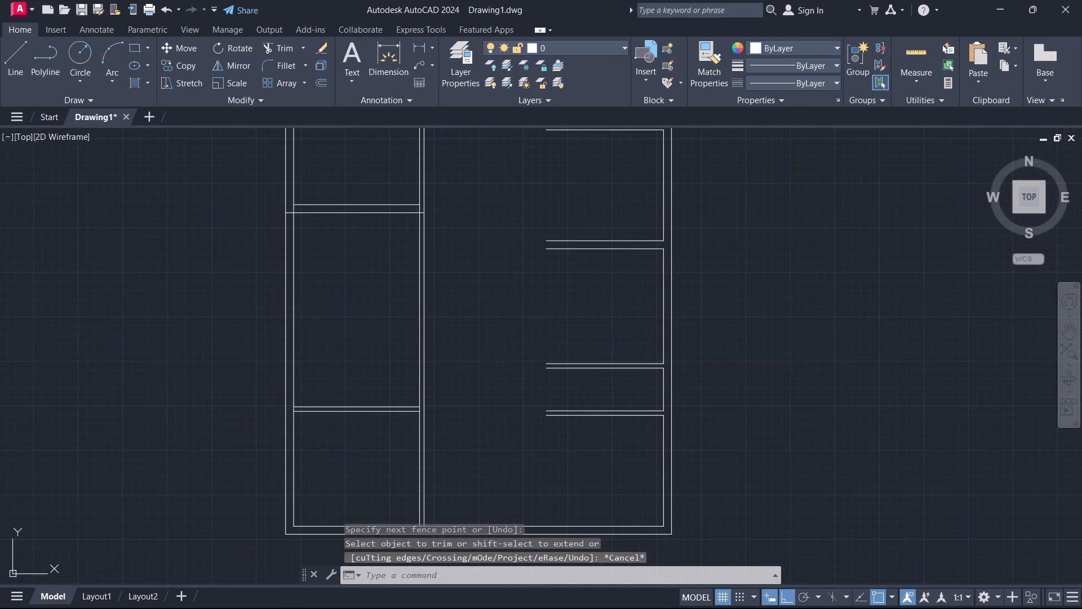
middle_click_drag(430, 373, 545, 339)
type("o")
key("space")
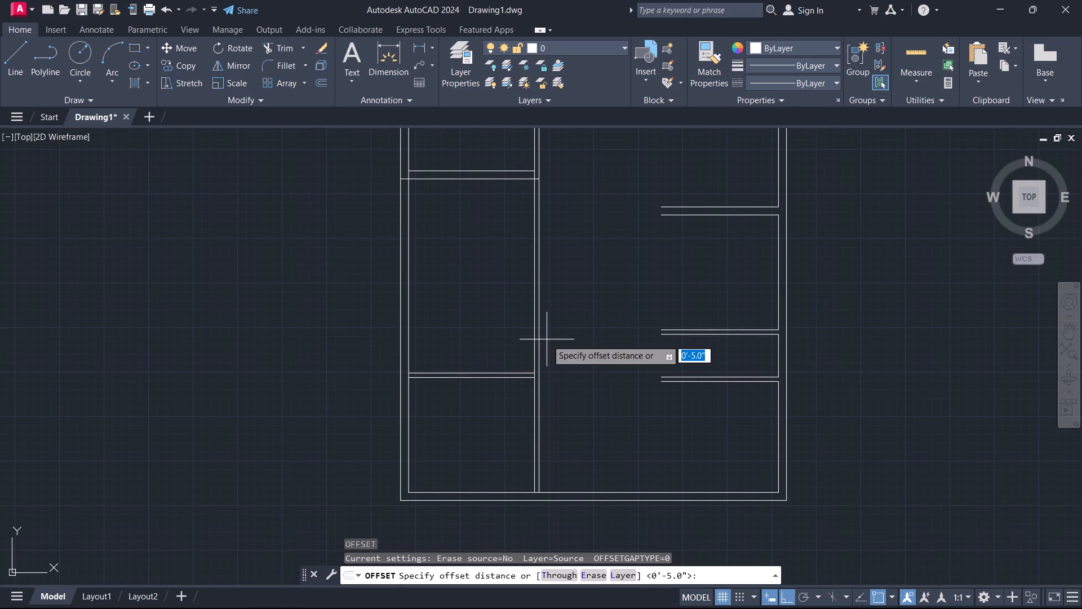
key("4")
key("apostrophe")
key("Return")
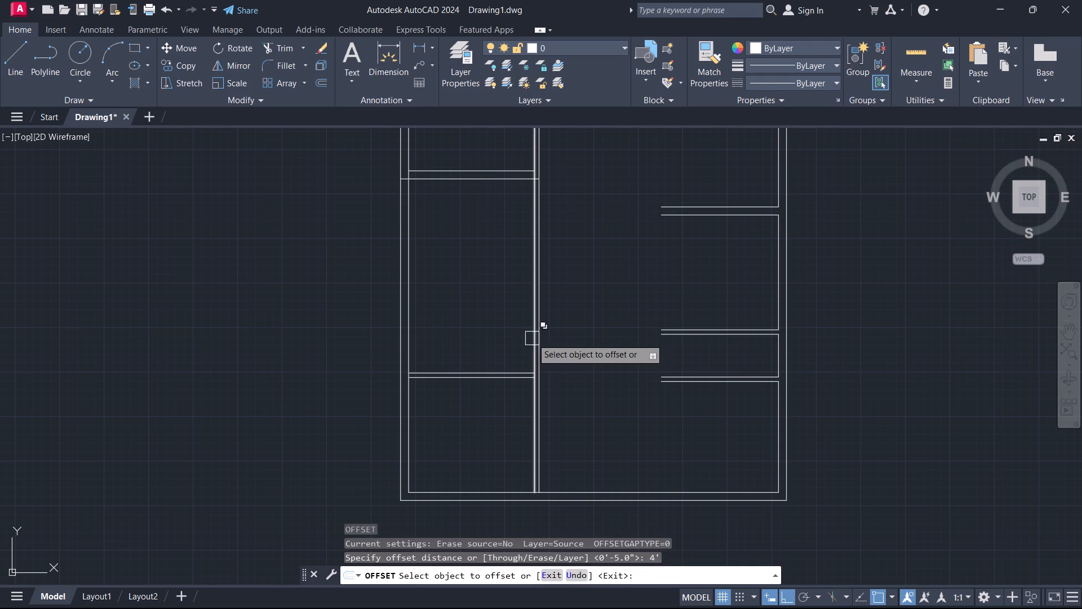
scroll(455, 358, "up", 1)
left_click(468, 382)
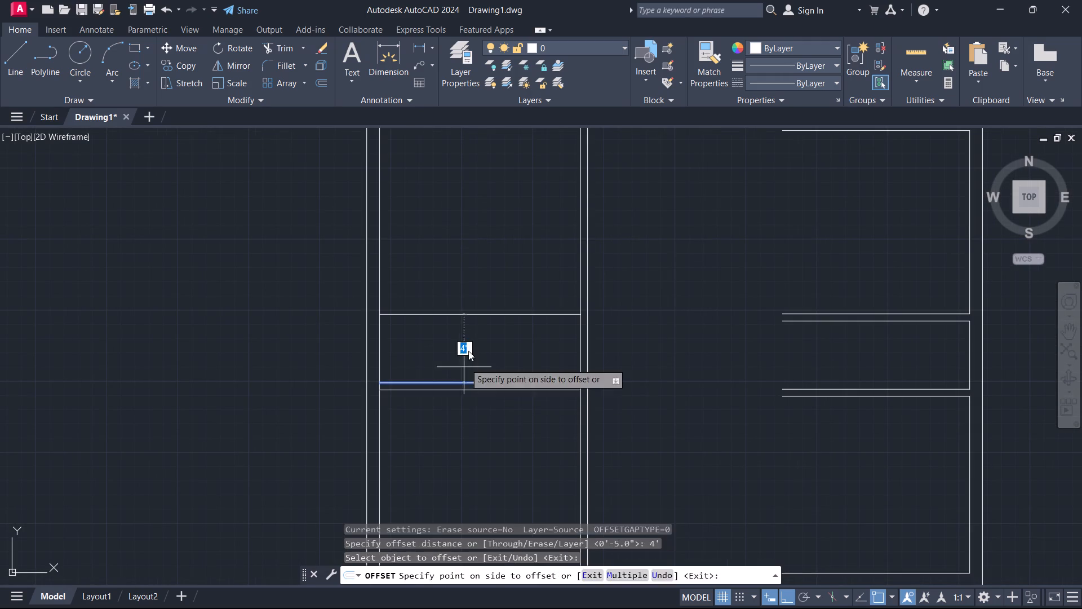
left_click(471, 339)
key("Escape")
Offset the new line above the lower-left partition 5" upward to form a second partition wall.
type("o")
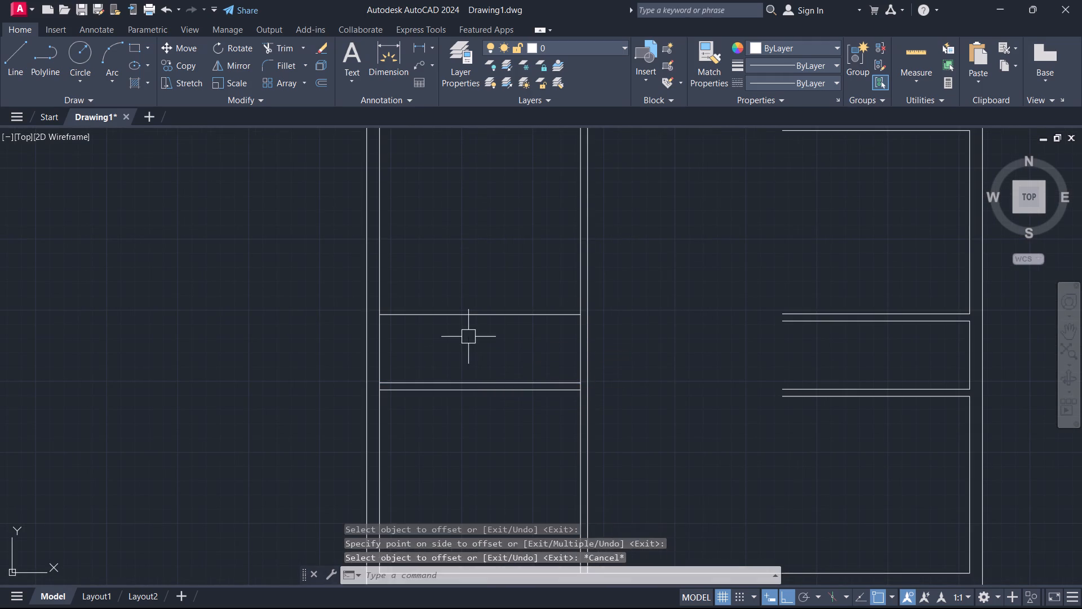
key("space")
key("5")
key("Return")
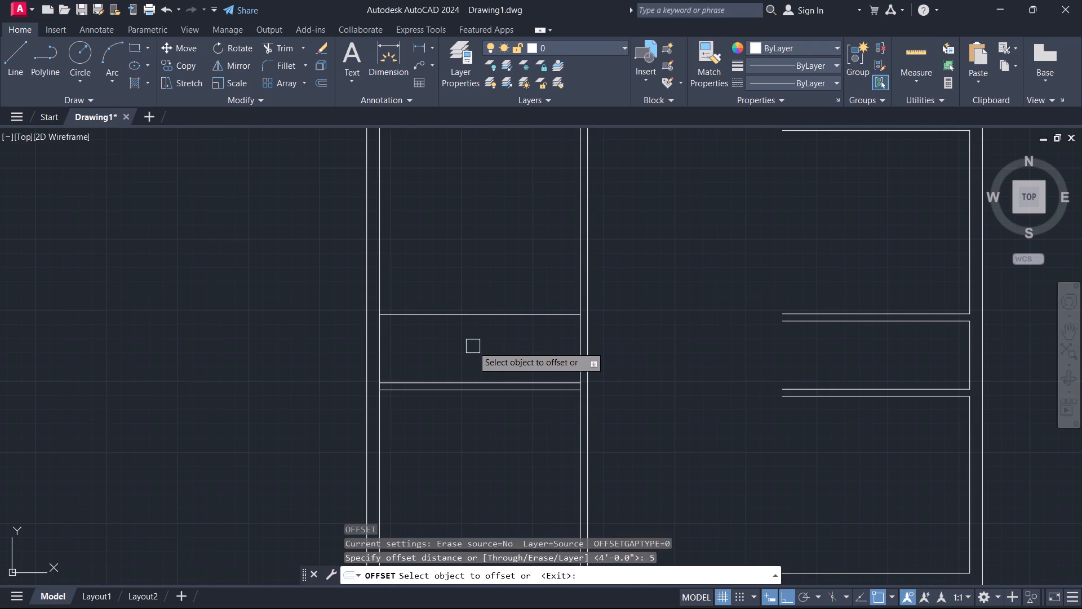
left_click_drag(488, 320, 485, 314)
left_click(483, 300)
key("Escape")
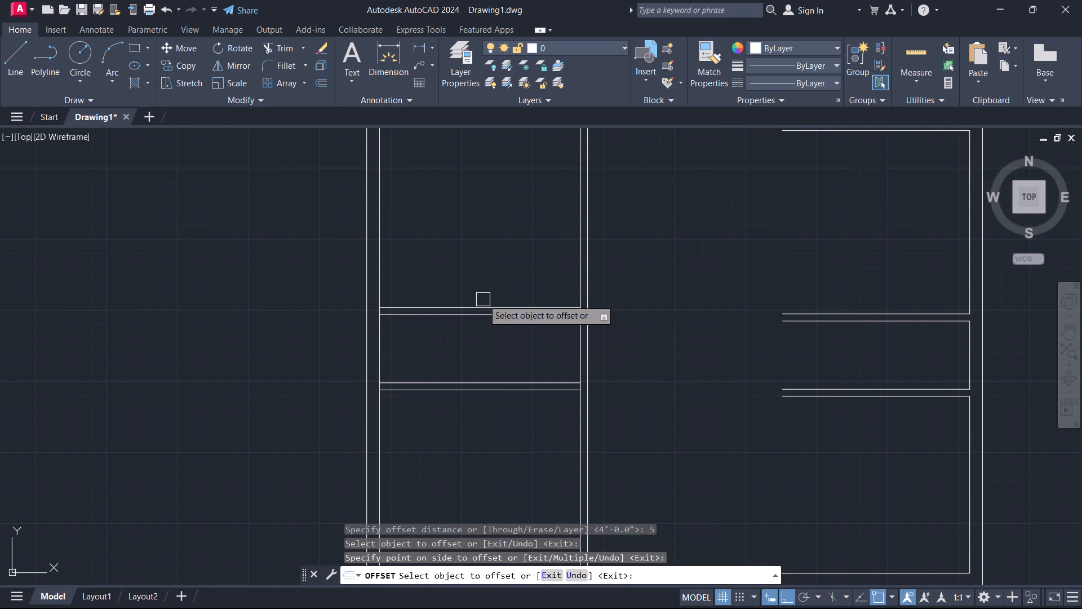
Offset the upper line of the second lower-left partition 1' downward.
type("o")
key("space")
type("1'")
key("Return")
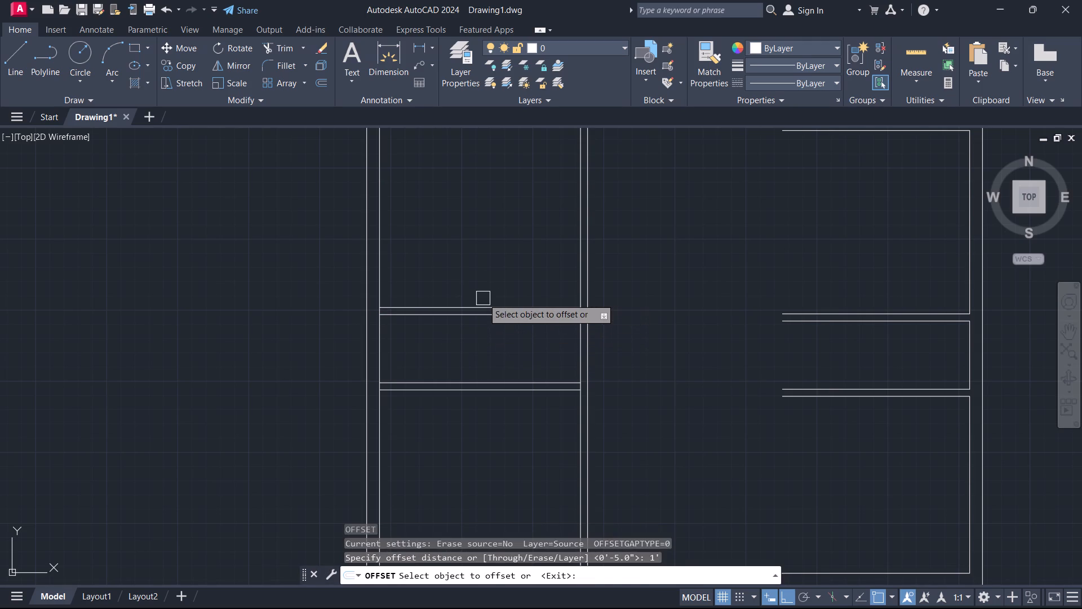
key("Escape")
scroll(484, 299, "down", 5)
middle_click_drag(475, 300, 449, 599)
scroll(473, 299, "up", 1)
scroll(453, 551, "up", 2)
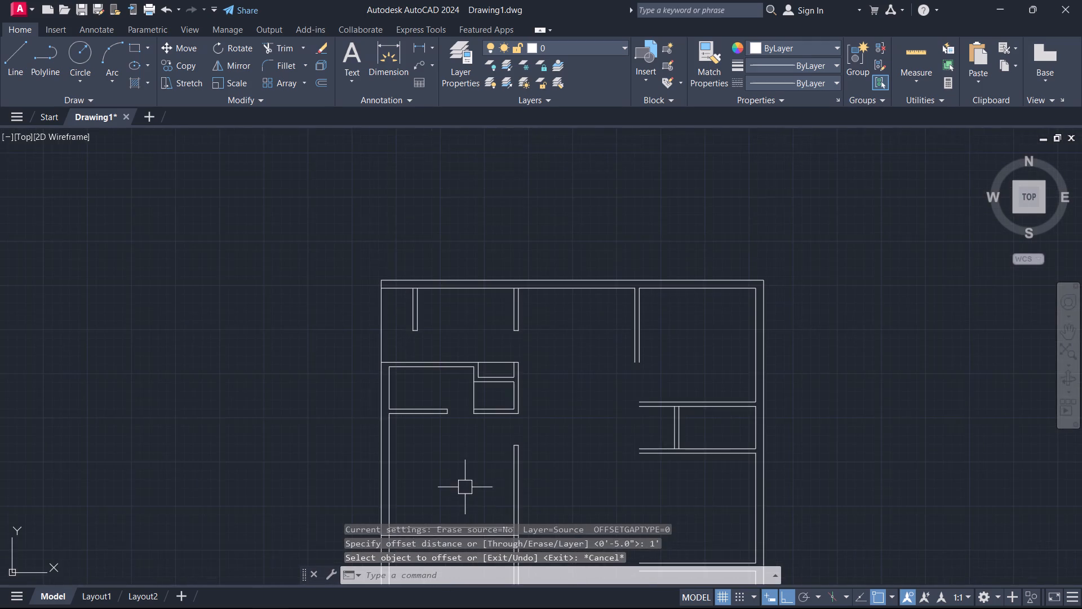
scroll(465, 484, "down", 2)
middle_click_drag(467, 509, 454, 374)
scroll(419, 422, "up", 2)
middle_click_drag(419, 426, 407, 358)
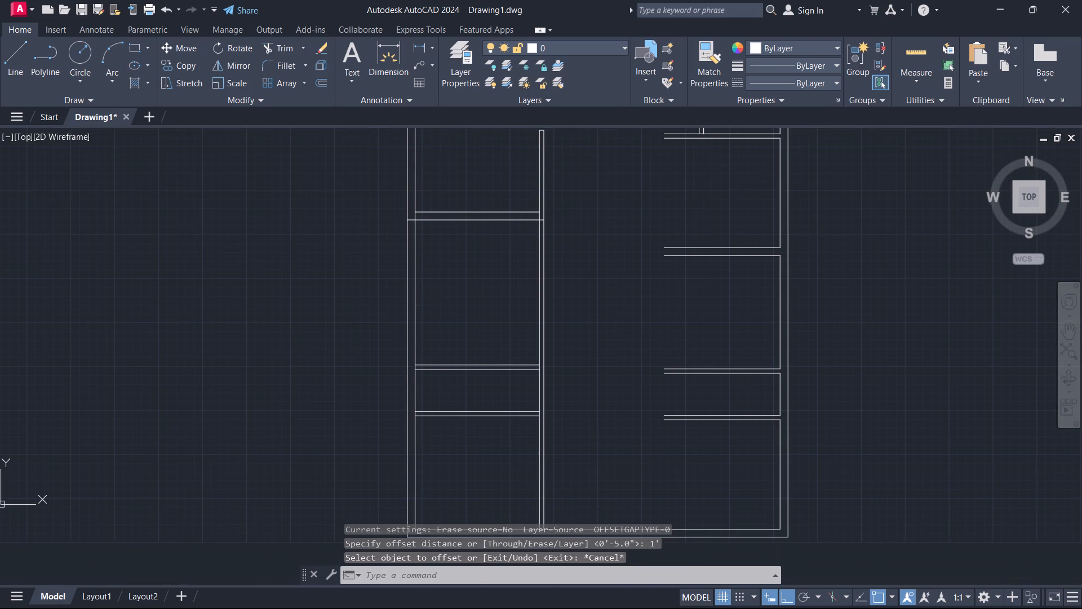
key("space")
key("space")
scroll(492, 354, "up", 4)
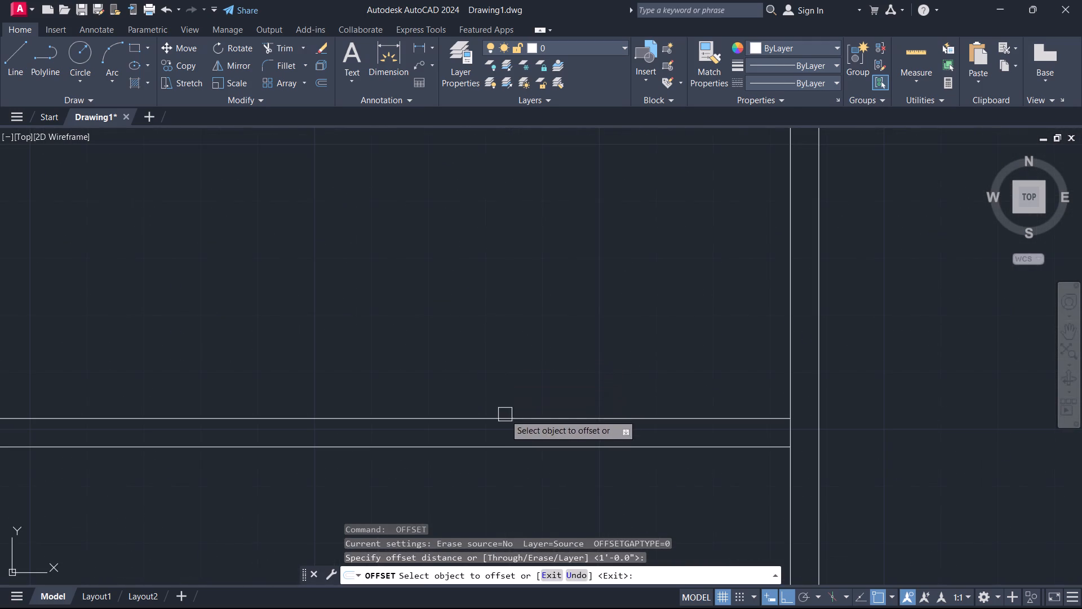
left_click_drag(505, 415, 505, 422)
middle_click_drag(495, 456, 442, 257)
left_click(447, 289)
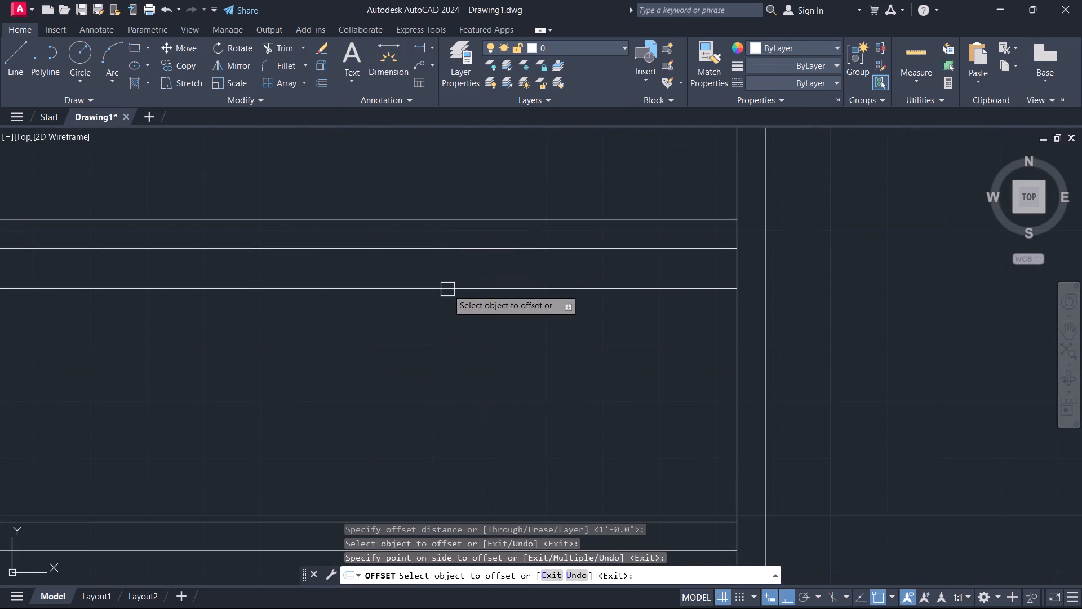
key("Escape")
Measure from the midpoint of the lower line of the small recess in the upper-left room block.
scroll(447, 289, "down", 3)
middle_click_drag(441, 277, 444, 302)
scroll(441, 277, "up", 1)
scroll(447, 303, "down", 2)
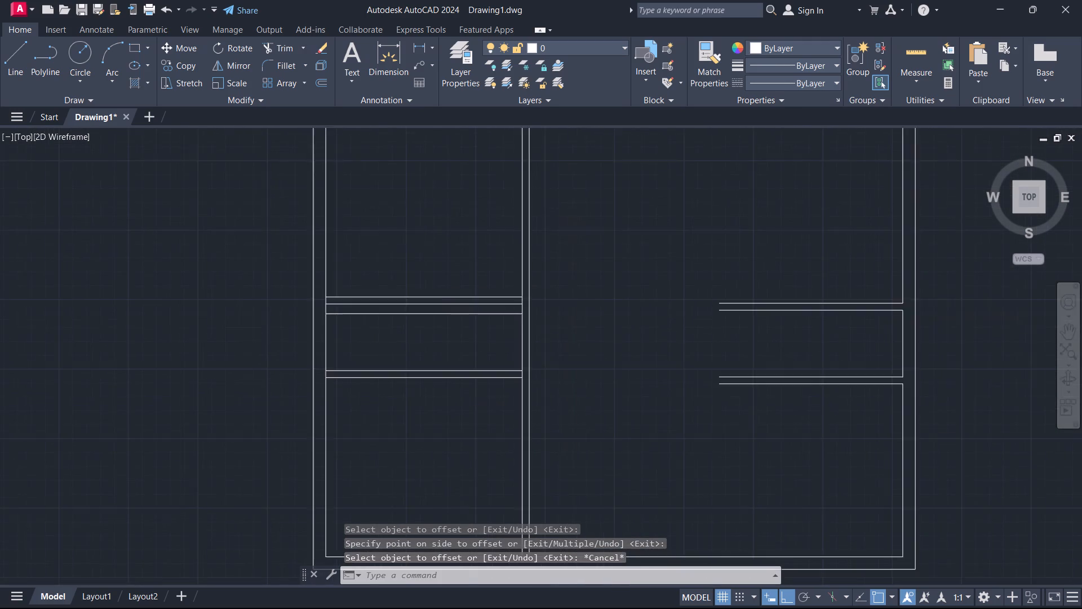
middle_click_drag(512, 466, 513, 482)
middle_click_drag(471, 284, 474, 579)
scroll(477, 323, "up", 1)
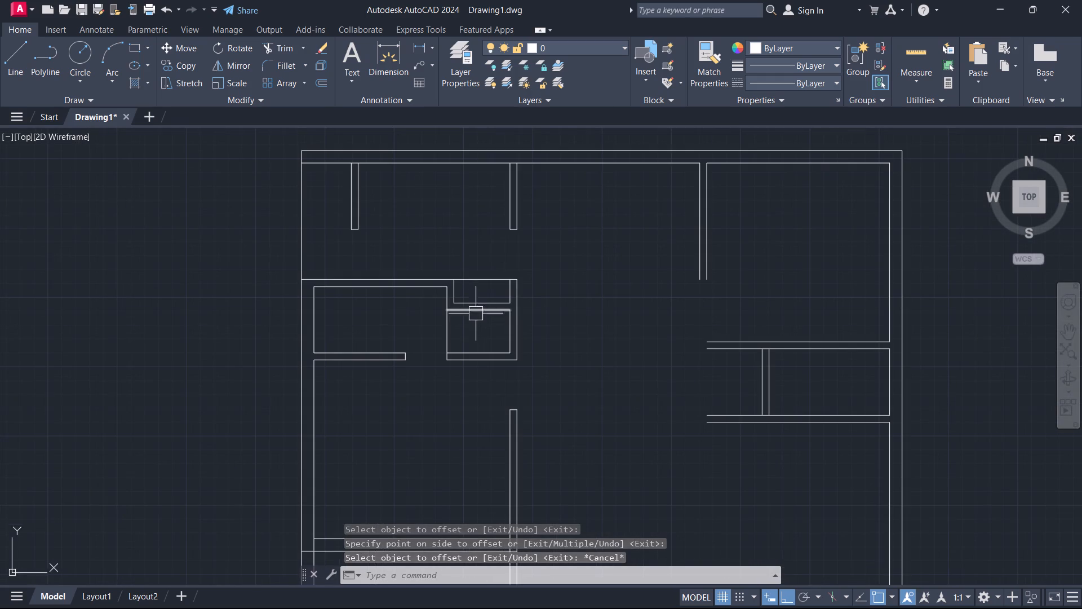
scroll(476, 314, "up", 1)
type("di")
key("space")
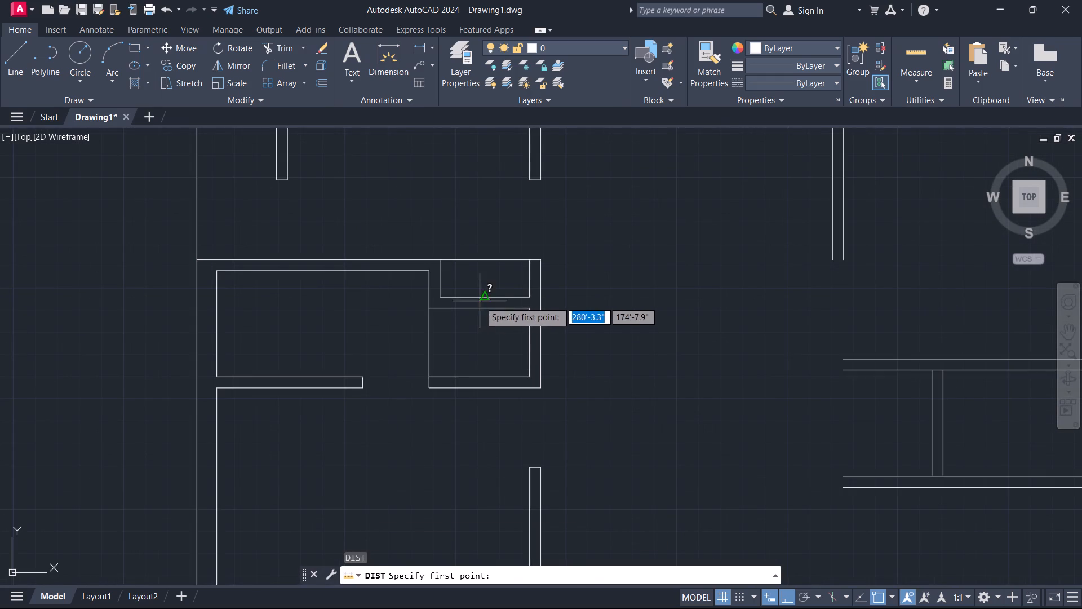
left_click(480, 299)
key("Escape")
Delete the line offset below the second lower-left partition.
scroll(486, 313, "down", 3)
middle_click_drag(506, 435, 471, 224)
scroll(480, 288, "up", 5)
left_click(376, 310)
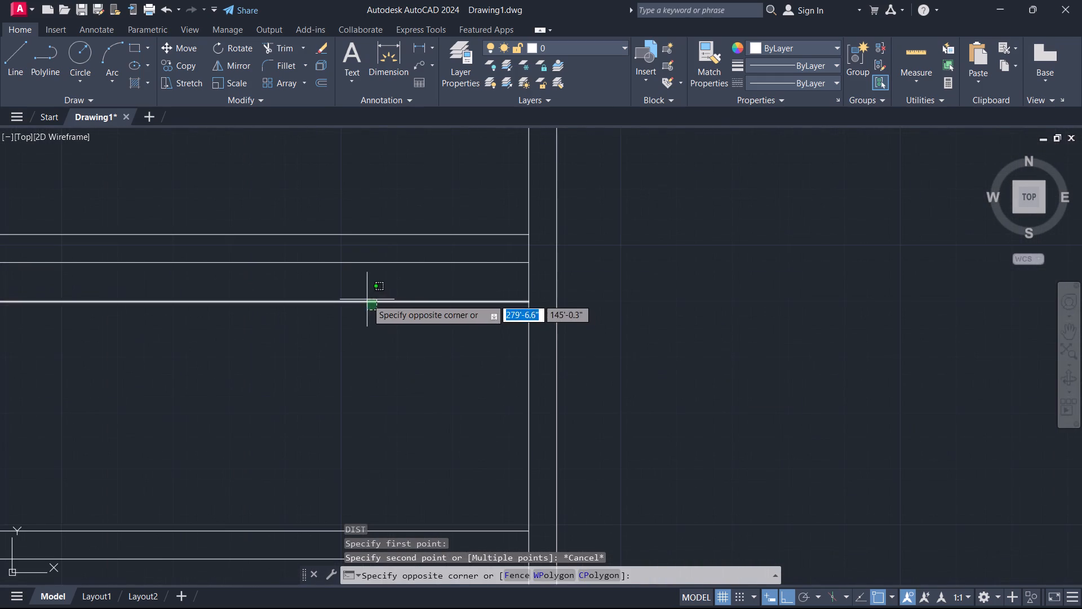
left_click(367, 299)
key("Delete")
Offset the lower line of the second lower-left partition 1' downward.
type("o 1'")
key("Return")
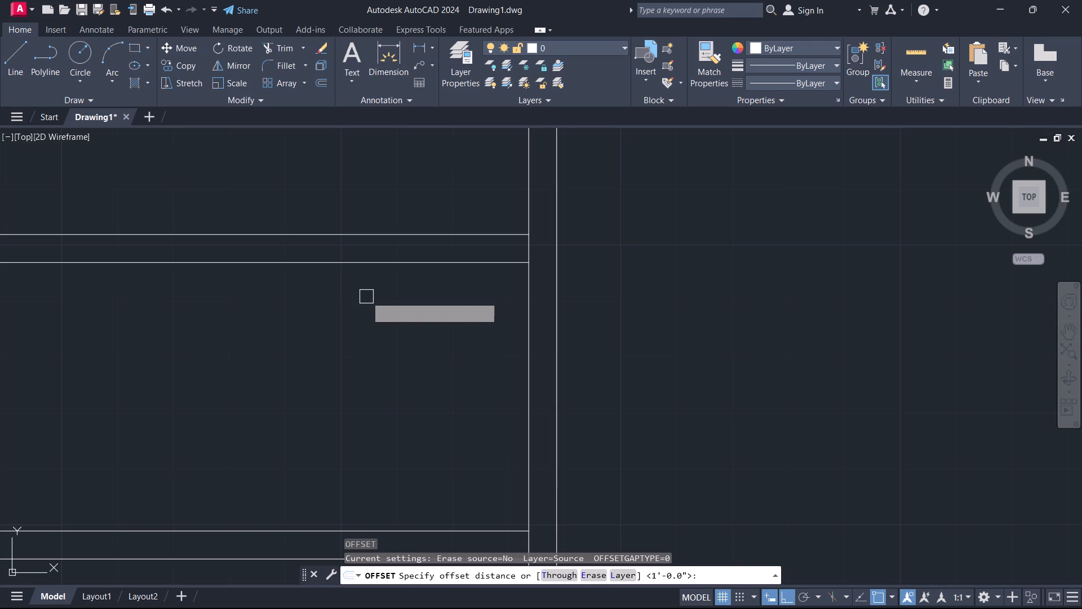
left_click(401, 262)
left_click(378, 334)
key("Escape")
Measure horizontal distances in the upper-left block: across the small room below the recess, and from the left wall's inner line towards it.
scroll(373, 346, "down", 3)
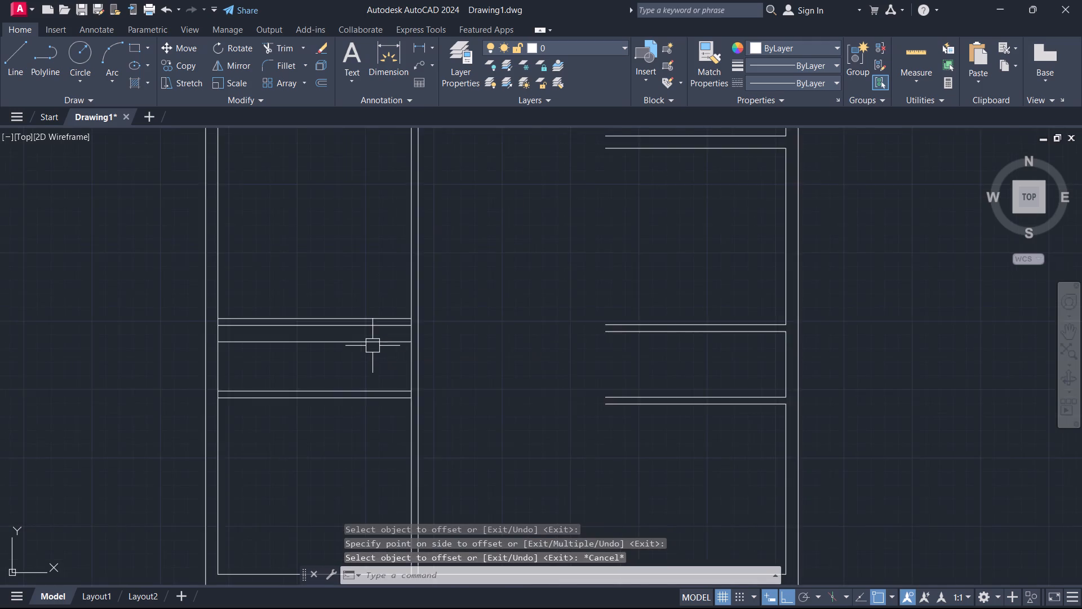
scroll(373, 346, "down", 1)
middle_click_drag(416, 381, 446, 435)
middle_click_drag(419, 337, 436, 483)
scroll(414, 421, "up", 2)
middle_click_drag(418, 238, 440, 425)
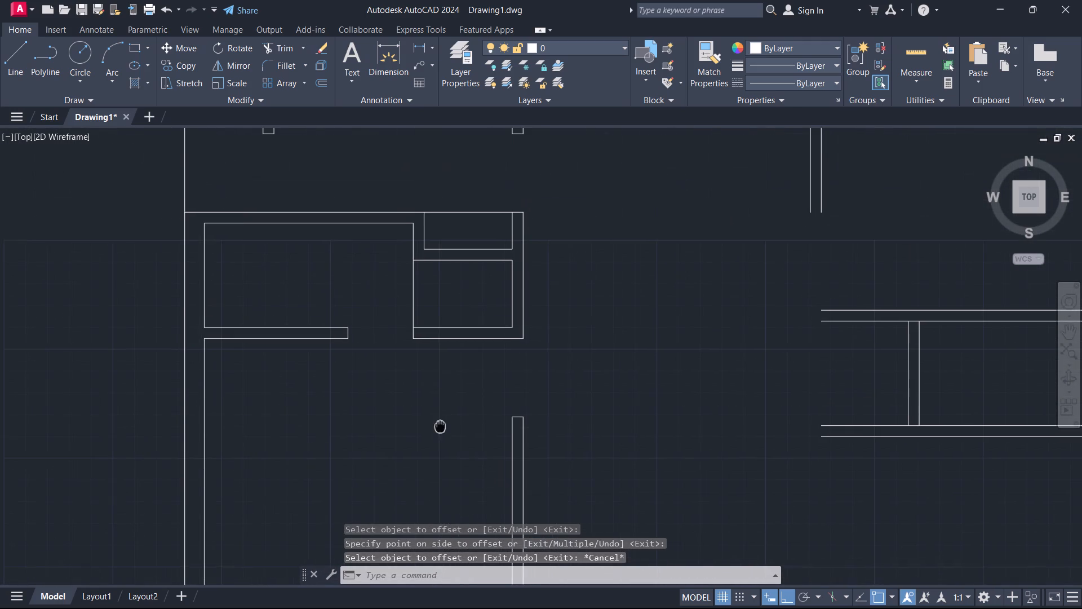
middle_click_drag(440, 425, 440, 426)
type("di")
key("space")
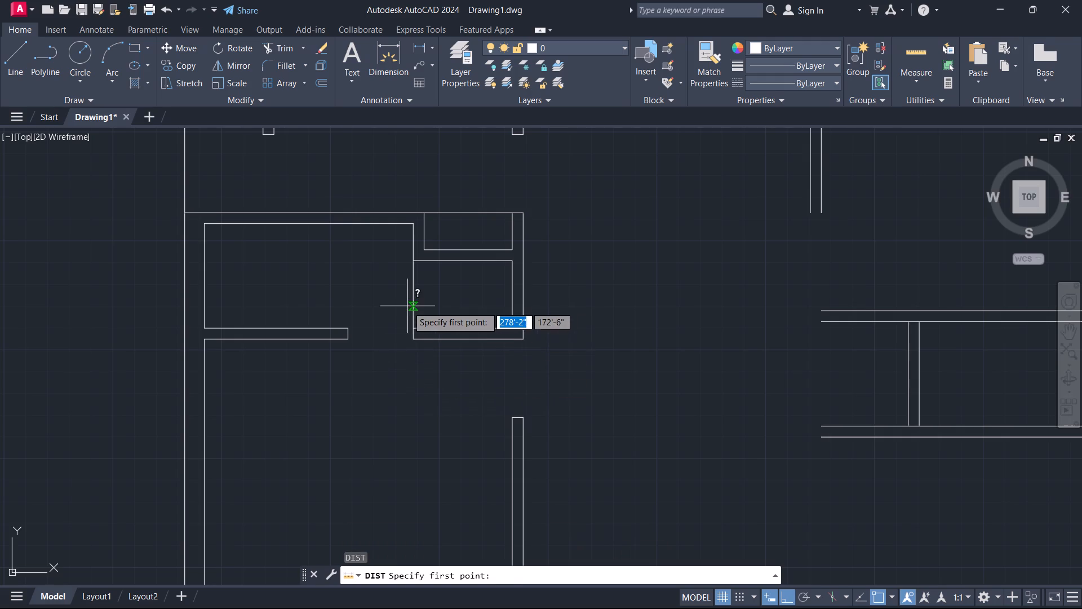
left_click(414, 303)
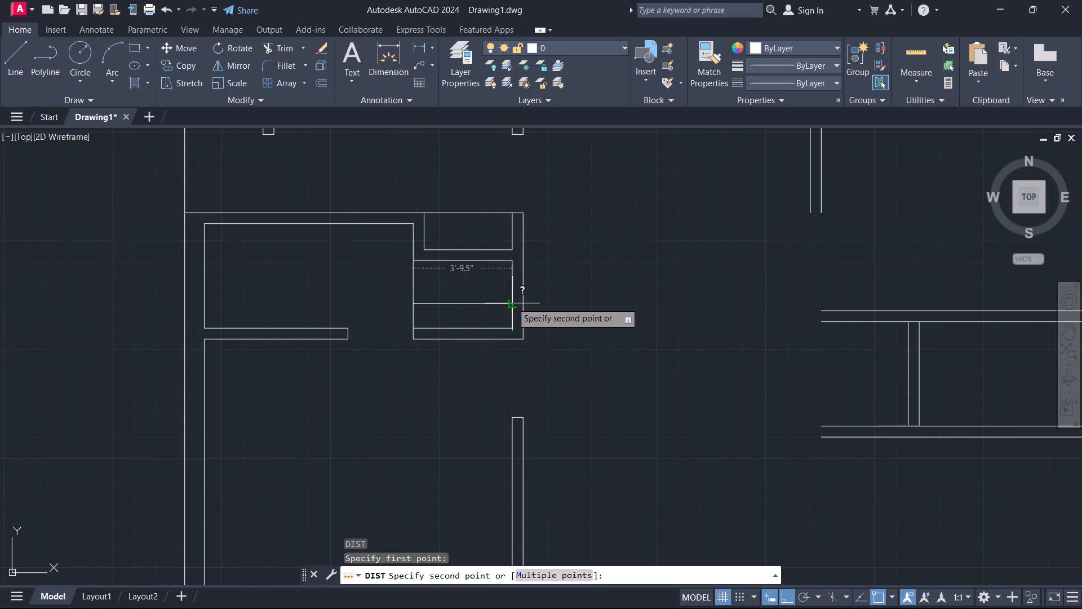
key("Escape")
key("space")
left_click(210, 294)
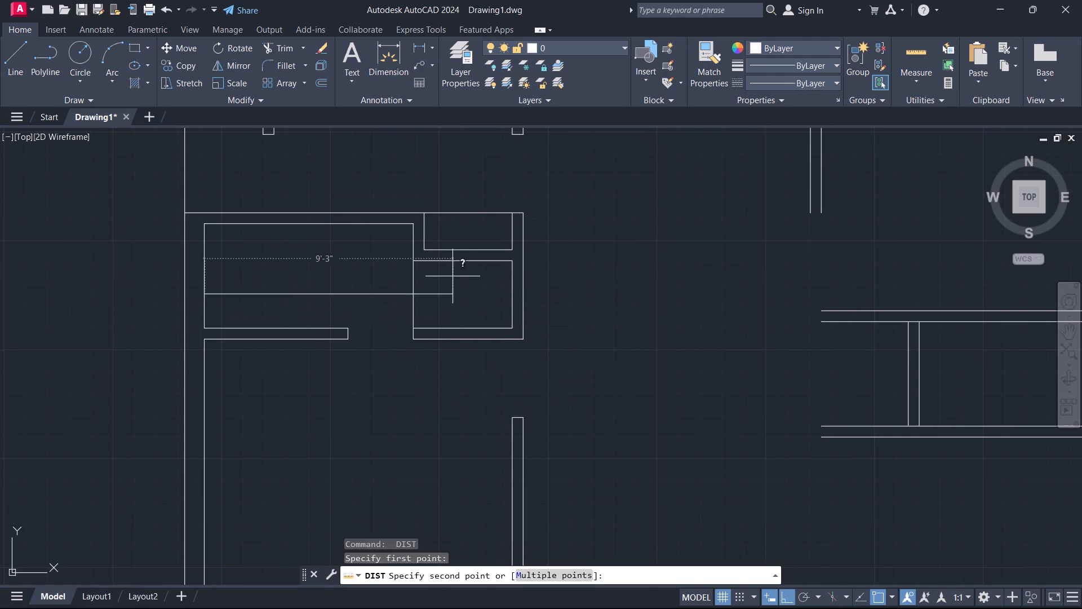
key("Escape")
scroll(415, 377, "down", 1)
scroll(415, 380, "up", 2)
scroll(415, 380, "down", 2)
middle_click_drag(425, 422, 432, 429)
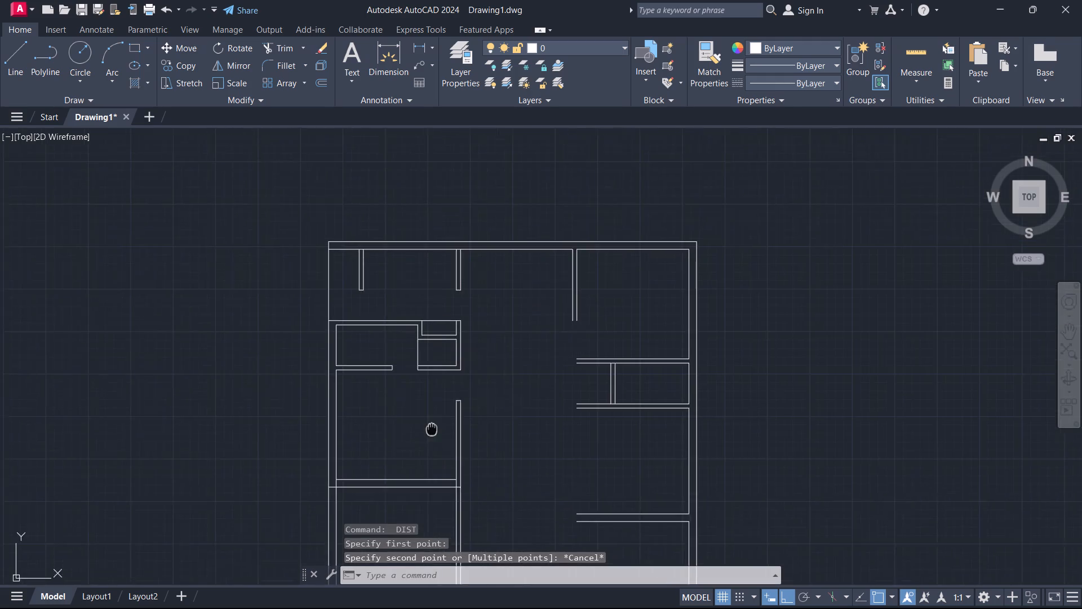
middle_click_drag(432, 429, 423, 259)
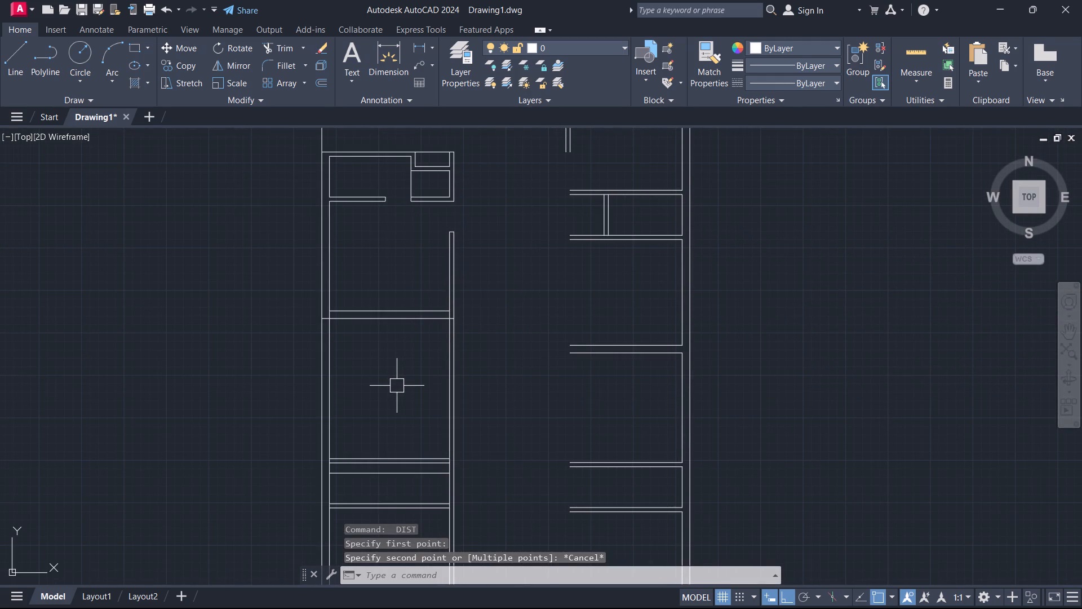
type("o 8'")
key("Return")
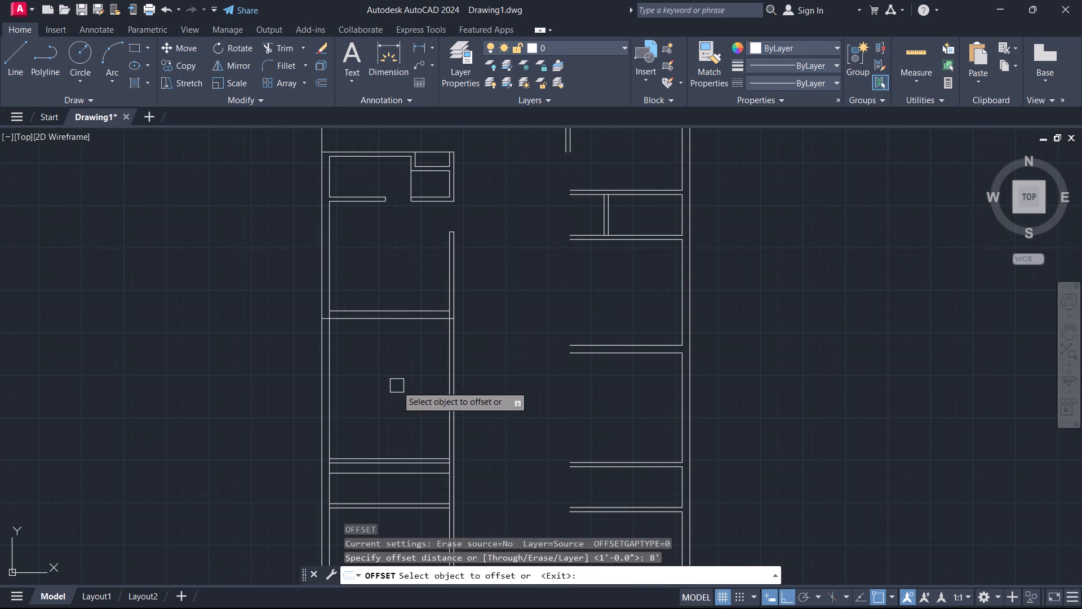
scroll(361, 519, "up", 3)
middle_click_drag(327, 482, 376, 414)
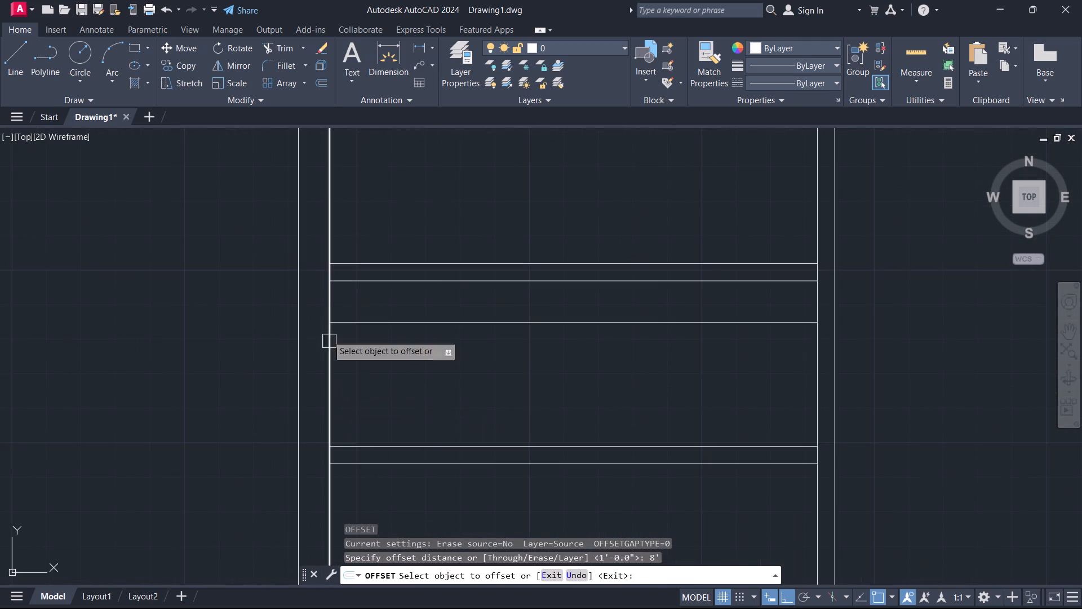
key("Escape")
Trim the left wall's inner line between the double lines of both lower-left horizontal partitions.
type("tr")
key("space")
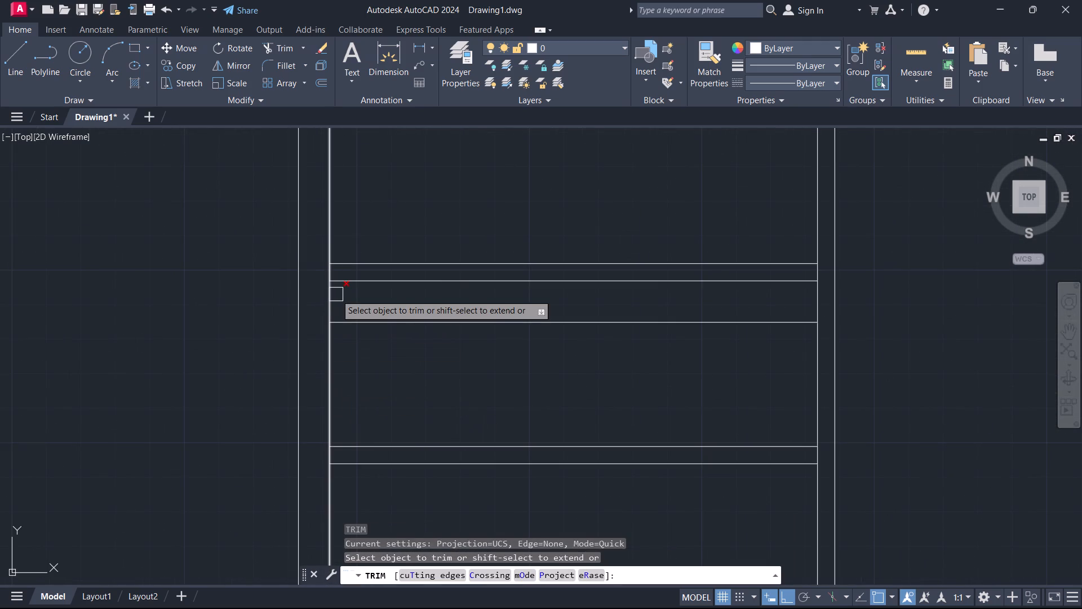
scroll(341, 285, "up", 3)
left_click_drag(326, 283, 272, 279)
scroll(320, 390, "down", 3)
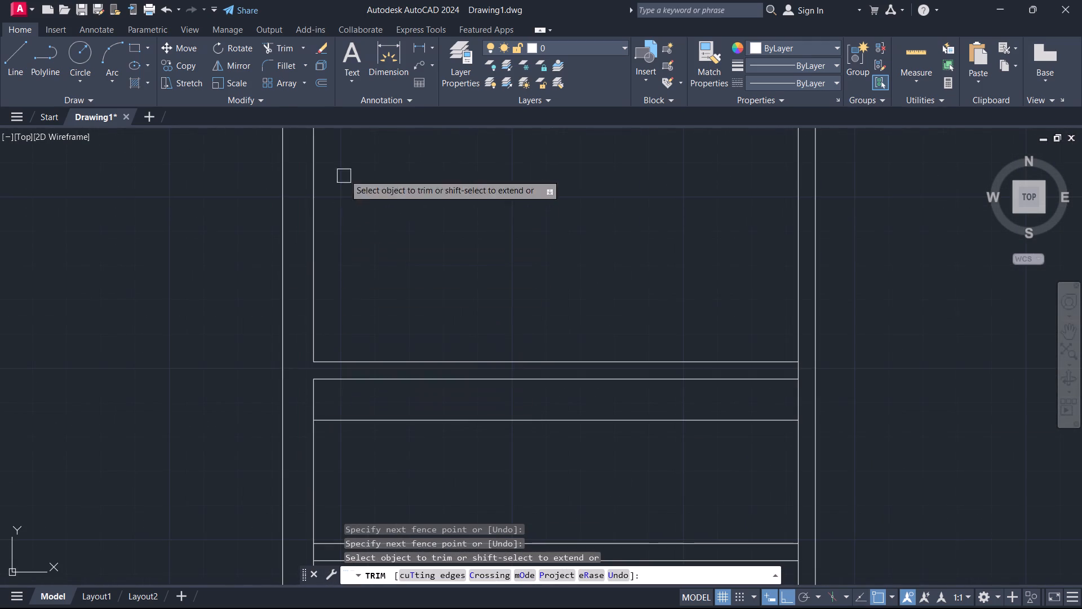
middle_click_drag(352, 333, 400, 83)
scroll(414, 303, "up", 3)
left_click_drag(356, 308, 312, 310)
left_click(280, 311)
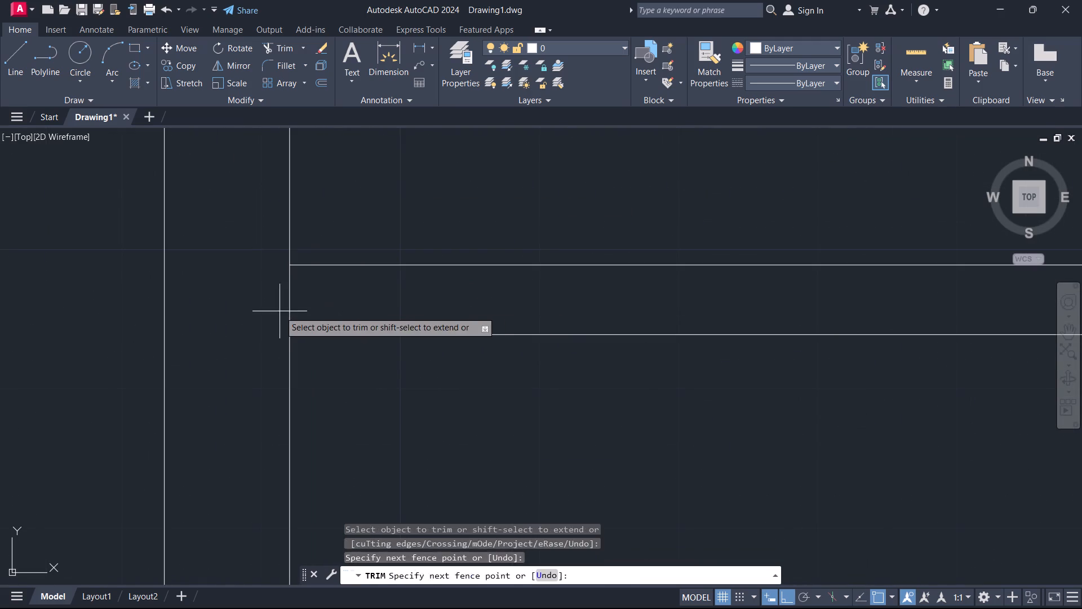
left_click(323, 306)
key("Escape")
Offset the left wall's inner line between the two lower-left partitions 8' to the right.
scroll(323, 306, "down", 4)
scroll(344, 276, "up", 1)
middle_click_drag(345, 275, 347, 318)
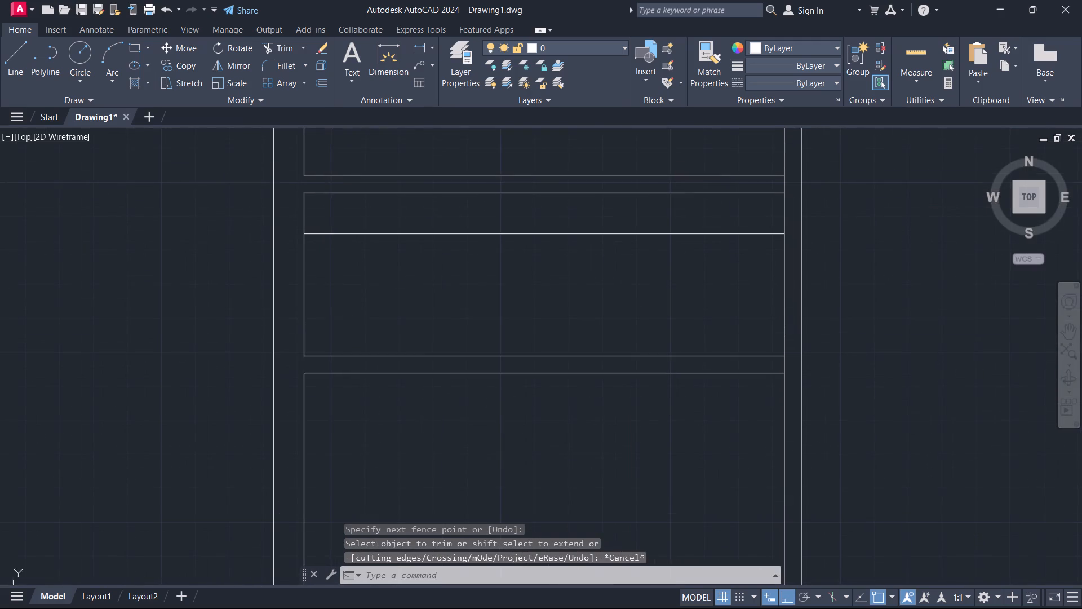
type("o")
key("space")
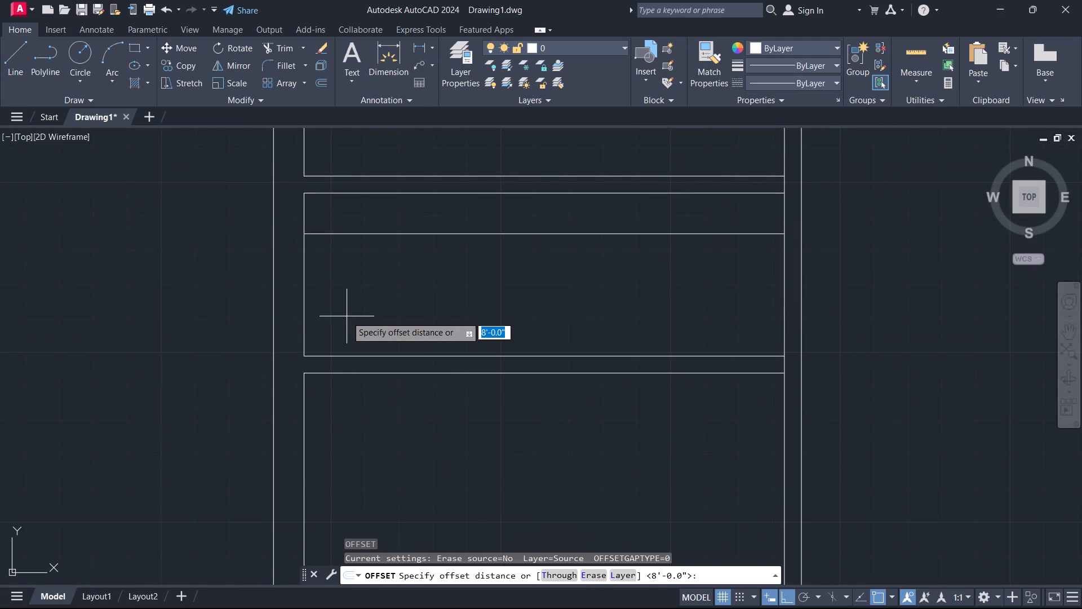
type("8'")
key("Return")
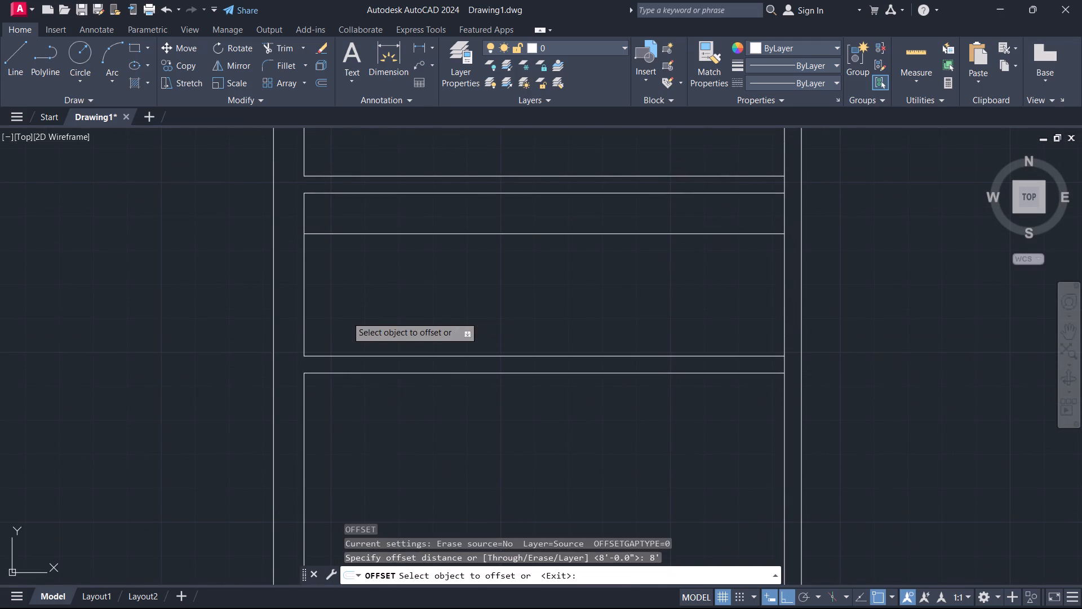
left_click(311, 304)
left_click(390, 300)
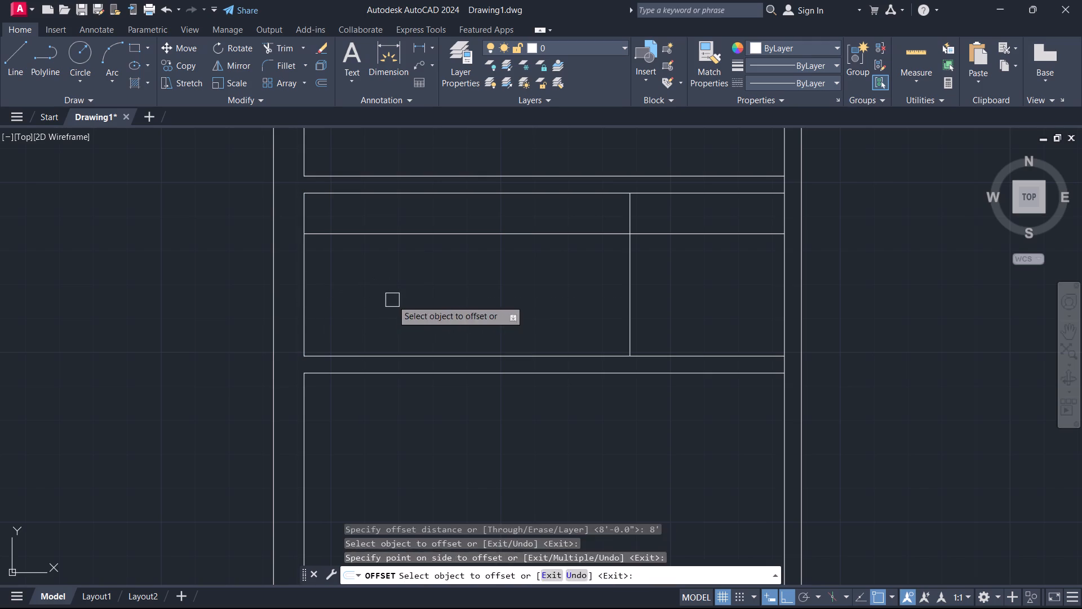
key("Escape")
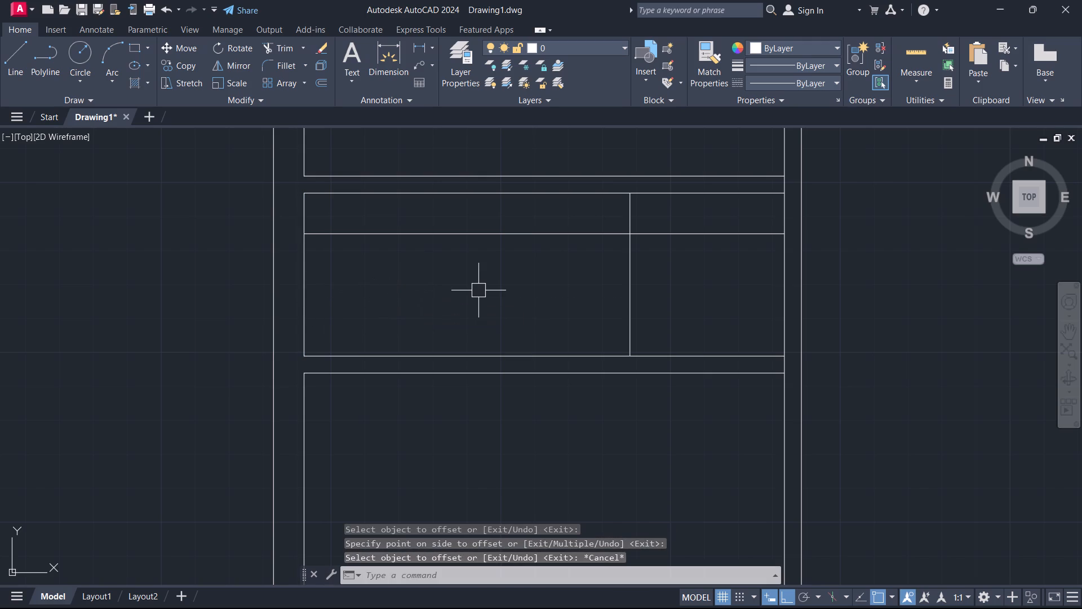
Offset the new vertical line 5" to the right and the horizontal line below the second partition 5" downward.
type("o")
key("space")
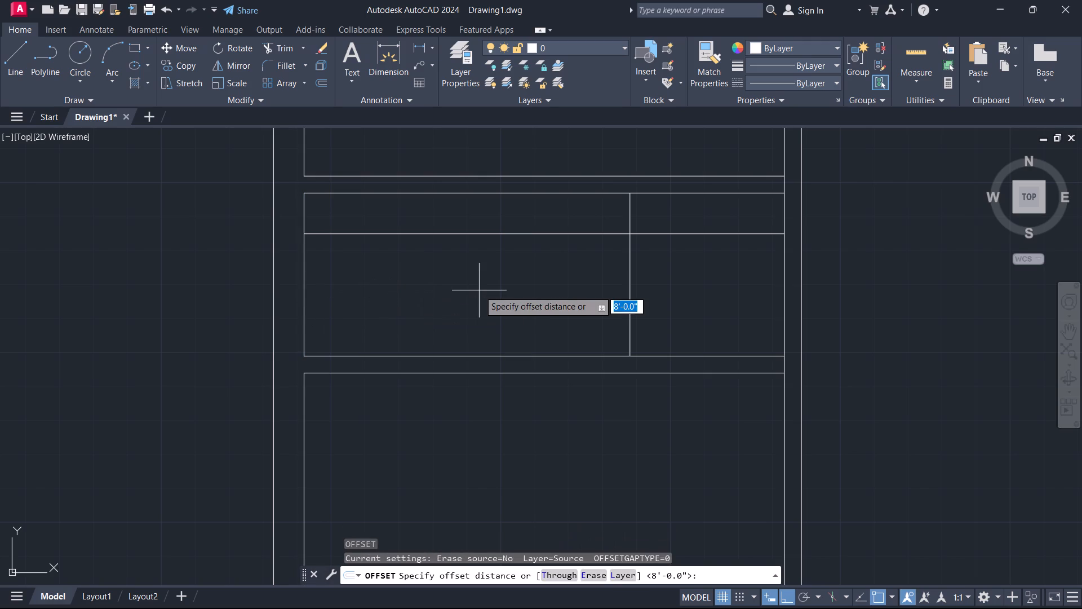
key("5")
key("Return")
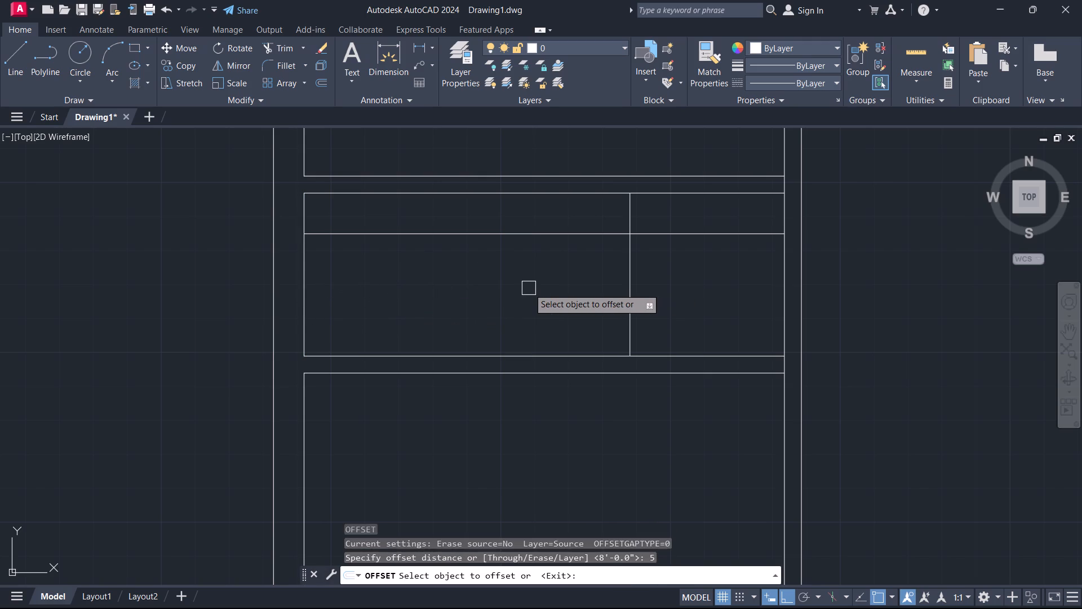
left_click(634, 264)
left_click(648, 265)
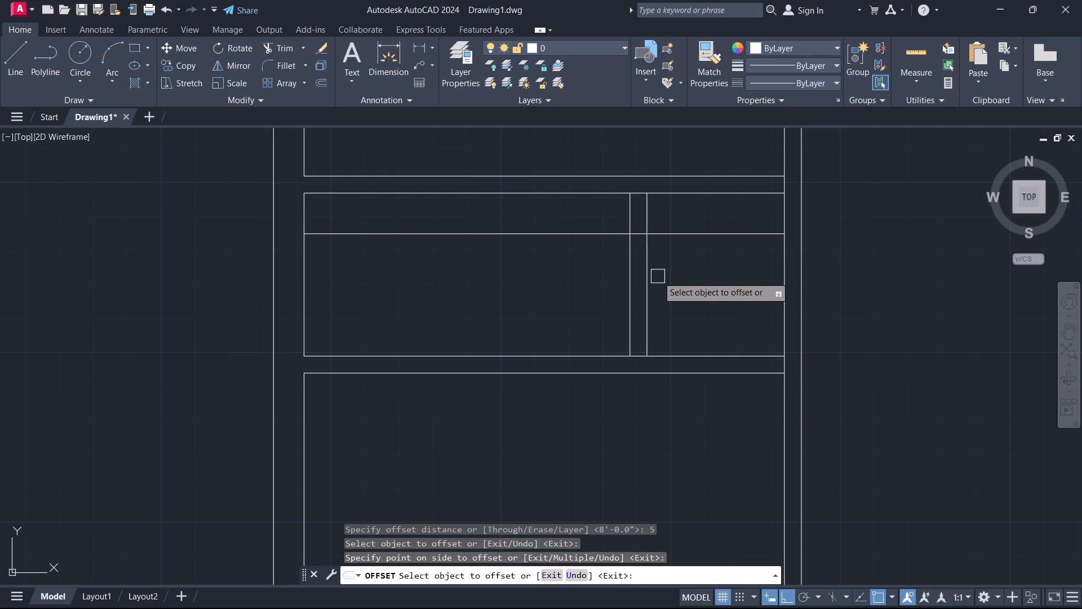
left_click(695, 233)
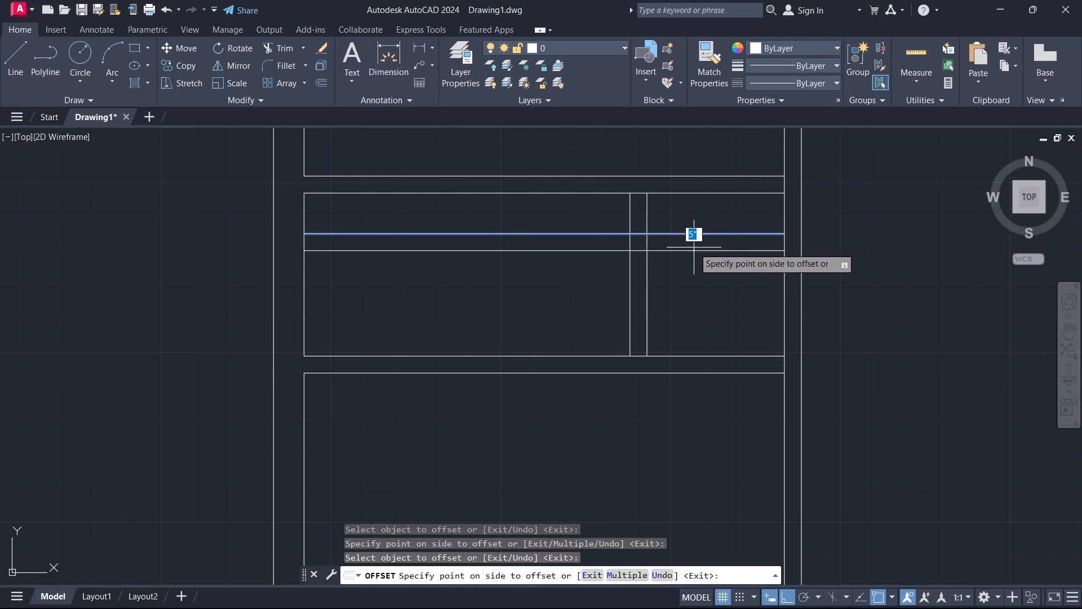
left_click(694, 248)
key("Escape")
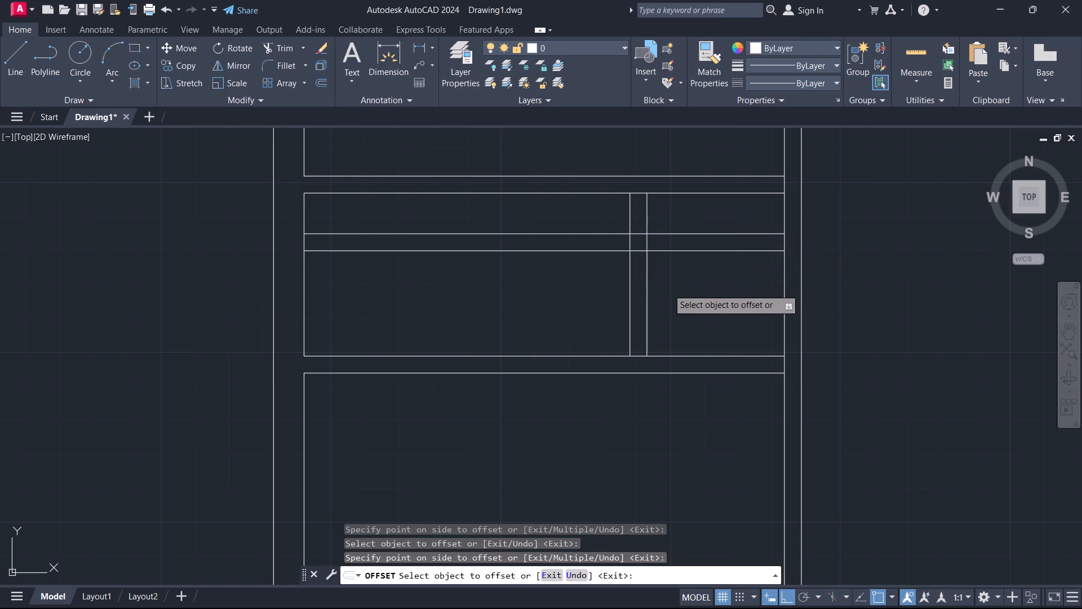
Trim the crossing 5" wall lines between the two partitions to leave a clean corner around the small upper-right recess.
type("tr")
key("space")
left_click(649, 301)
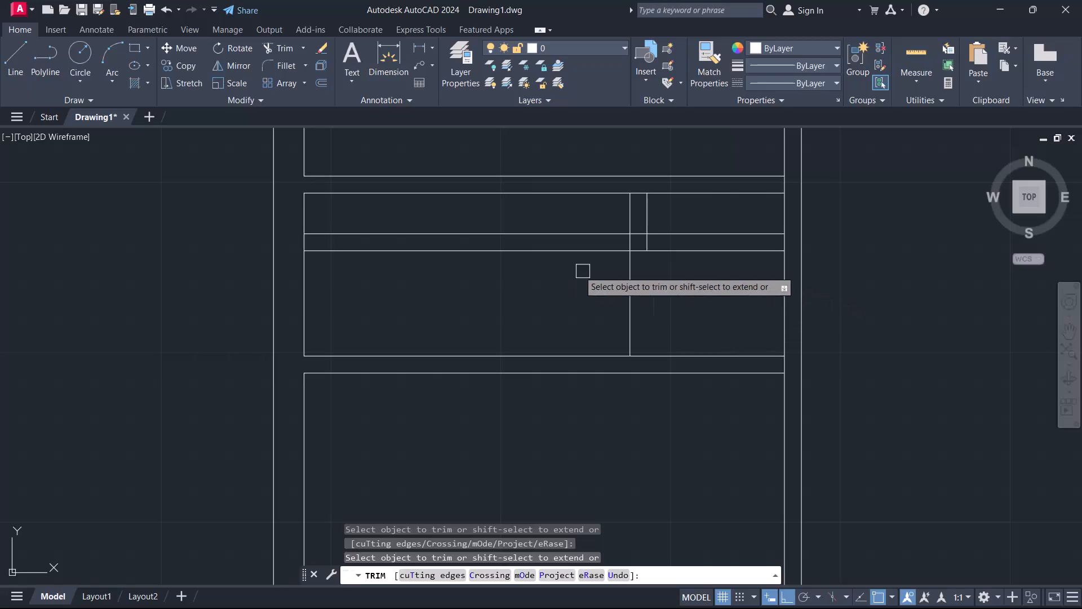
left_click_drag(562, 270, 562, 213)
scroll(618, 236, "up", 4)
left_click_drag(690, 190, 700, 227)
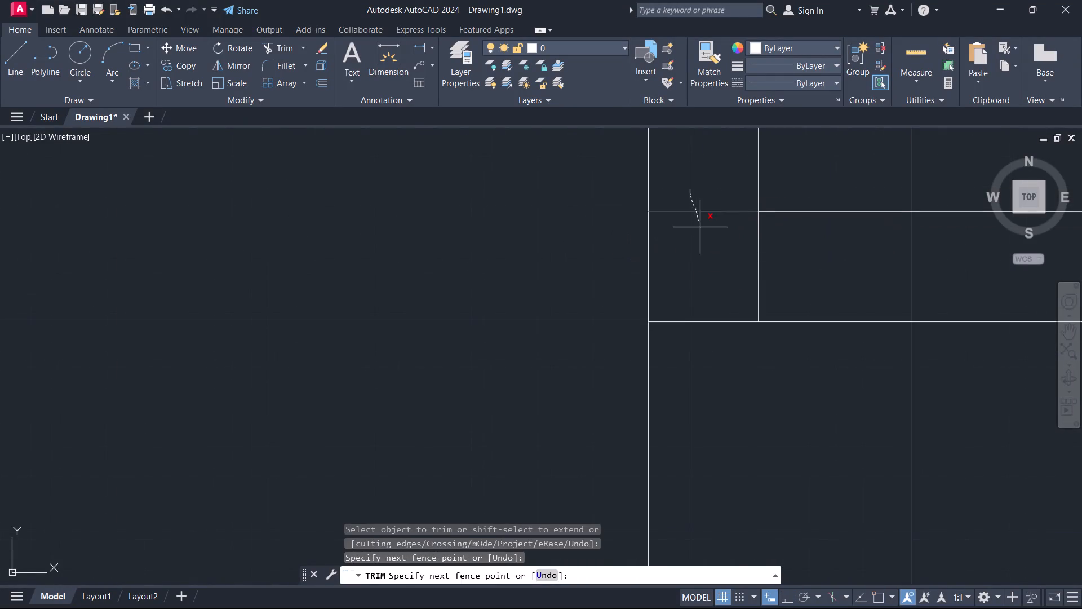
left_click_drag(700, 227, 793, 269)
Trim the right wall's inner line where the recess's lower wall and the second lower-left partition meet it.
scroll(781, 272, "down", 3)
middle_click_drag(774, 279, 660, 316)
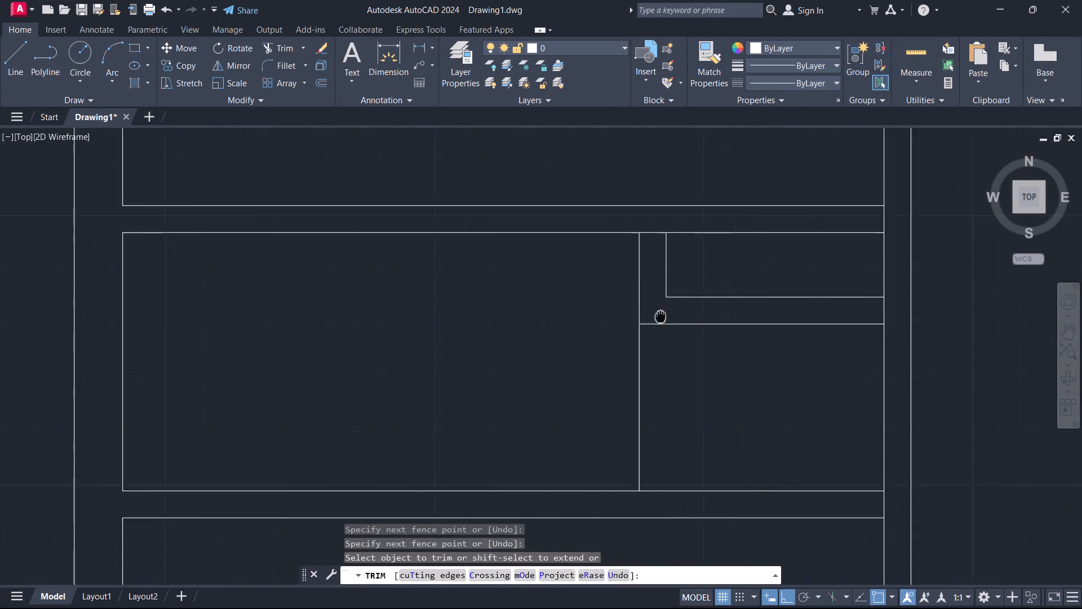
middle_click_drag(660, 316, 491, 325)
scroll(693, 320, "up", 1)
left_click(716, 323)
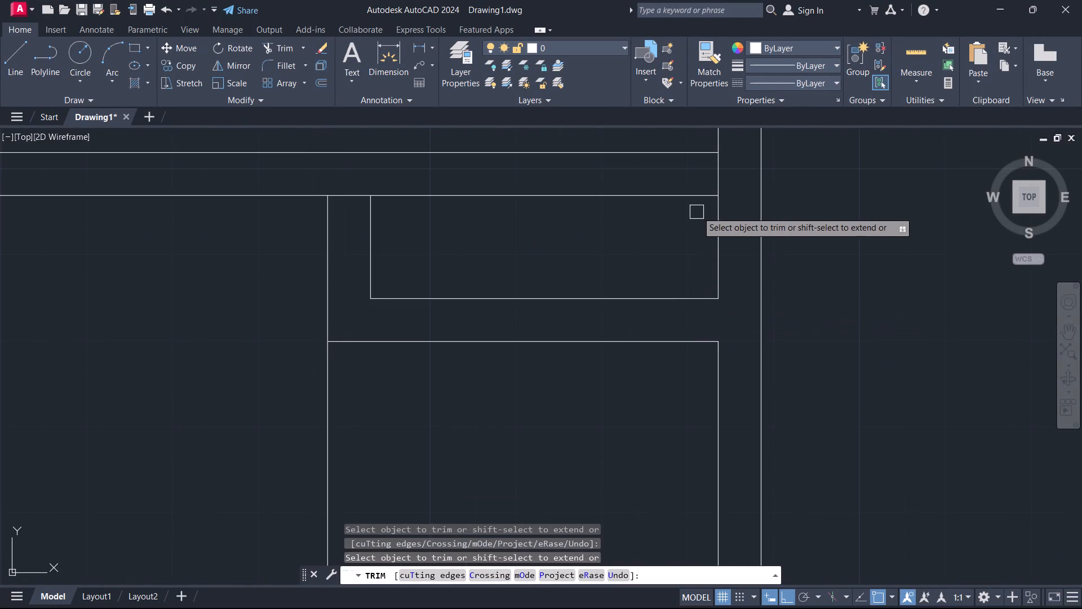
left_click(715, 172)
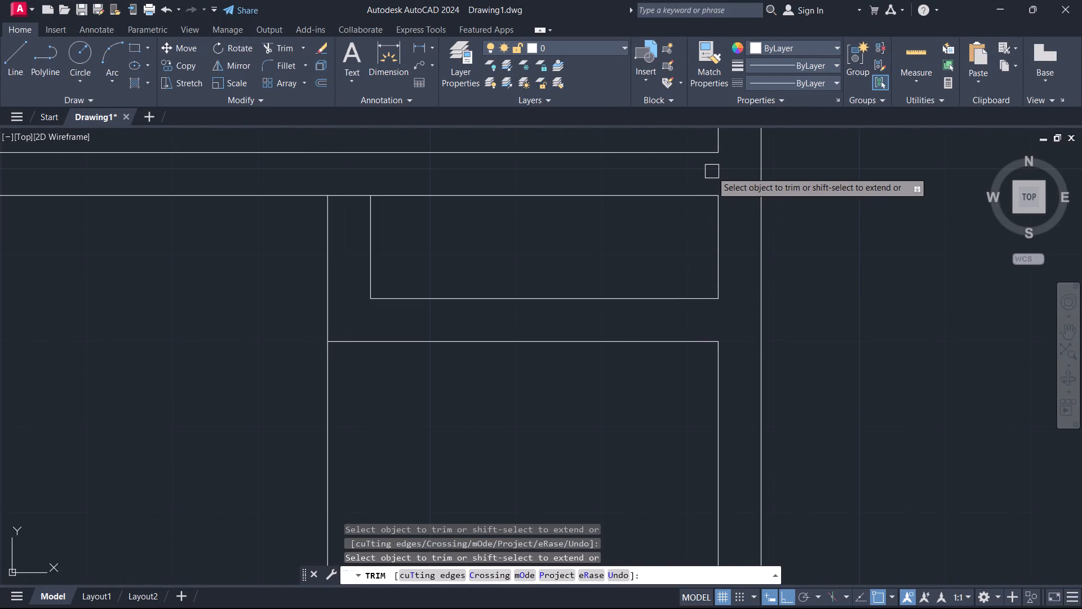
key("Escape")
Extend the upper line of the second lower-left partition to the outer line of the left rooms' right wall.
type("ex")
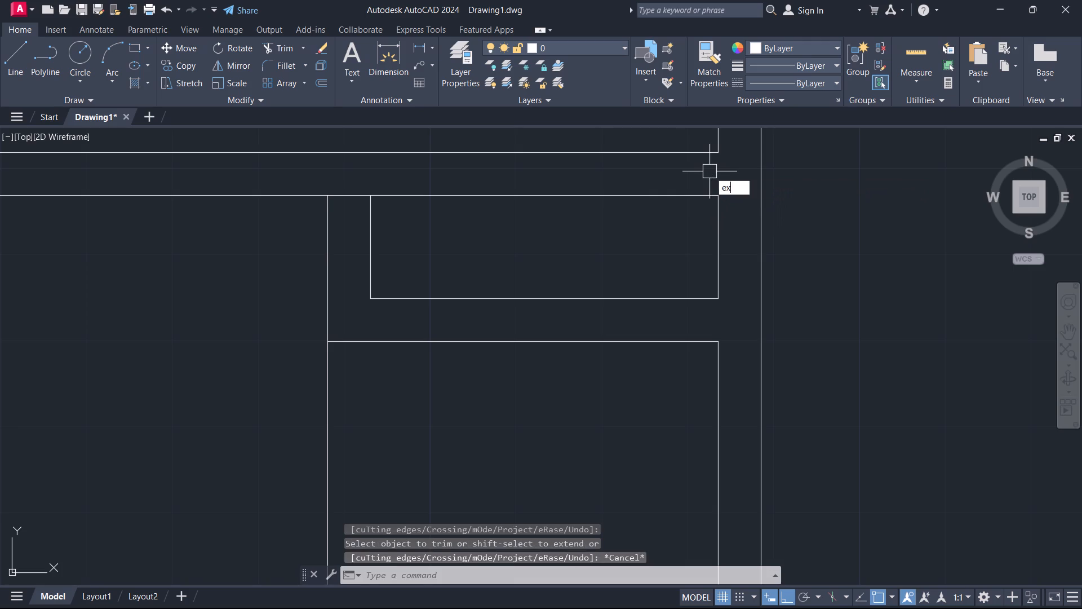
key("space")
left_click_drag(683, 171, 689, 151)
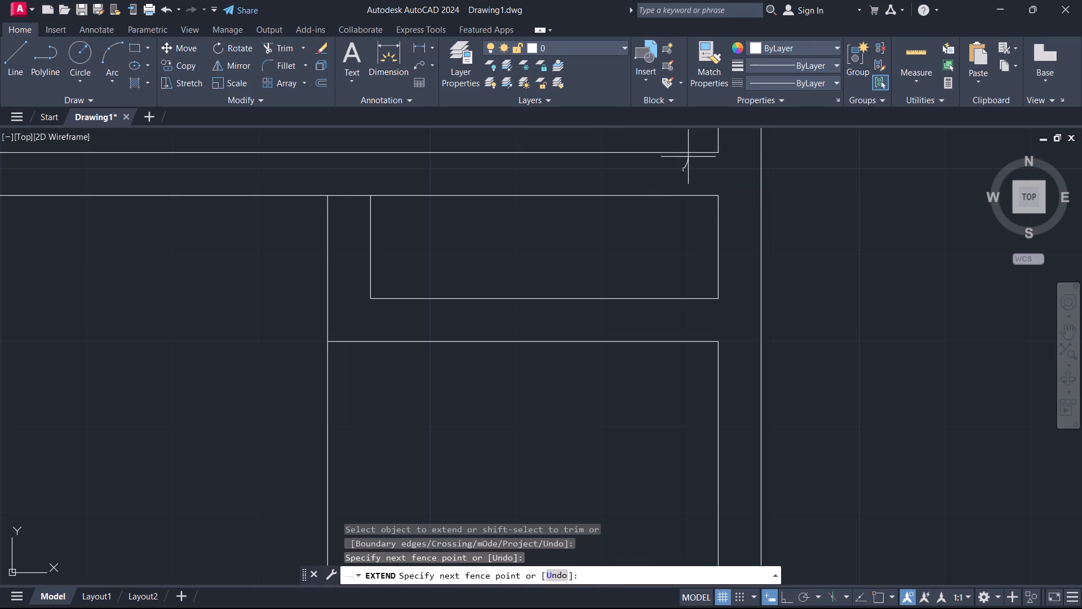
left_click_drag(689, 151, 690, 143)
key("Escape")
scroll(688, 174, "down", 3)
middle_click_drag(688, 174, 684, 199)
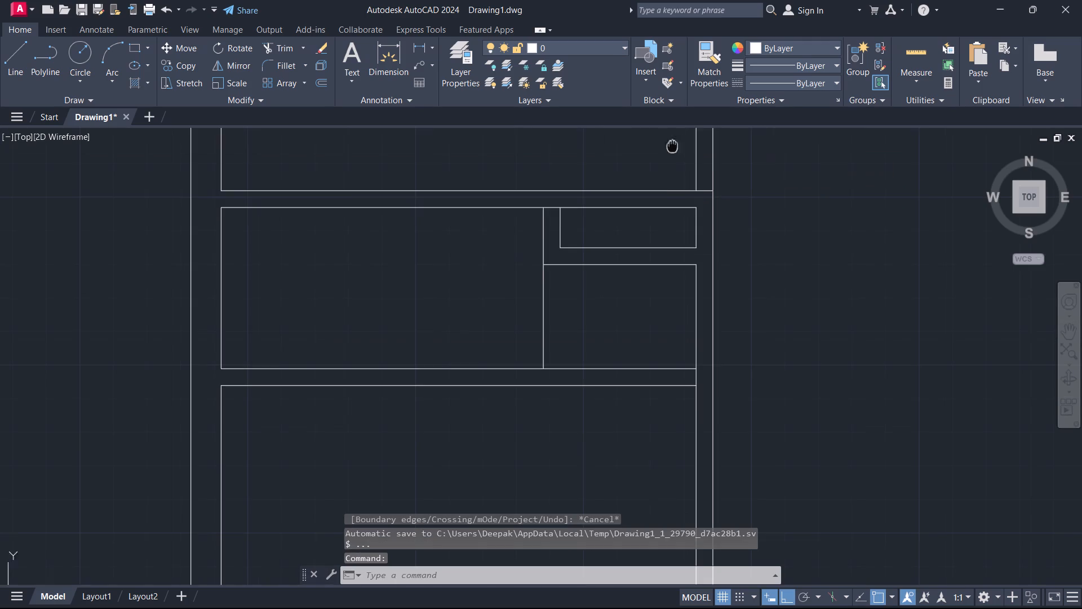
Trim away the upper edge of the small recess in the lower-left rooms, right of its left wall.
middle_click_drag(533, 226, 513, 360)
scroll(497, 301, "down", 4)
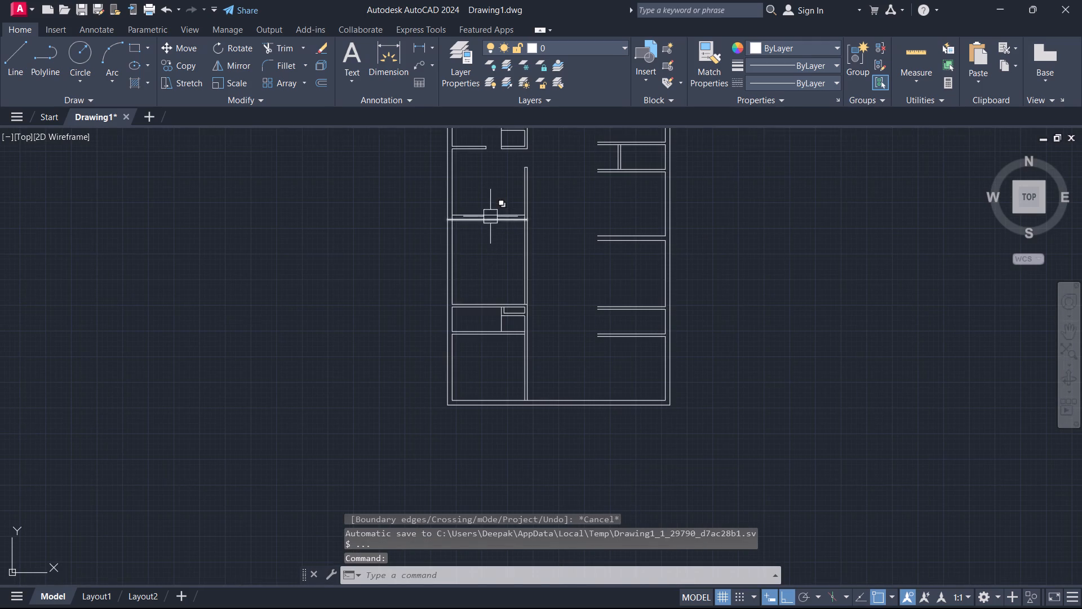
middle_click_drag(493, 211, 516, 336)
scroll(547, 254, "up", 2)
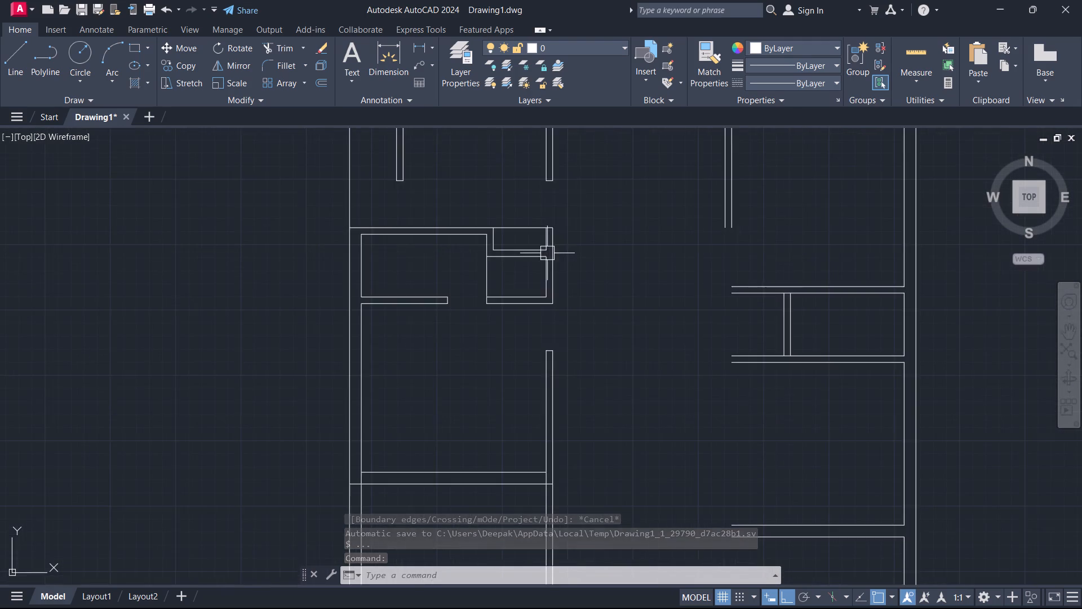
scroll(535, 310, "down", 3)
middle_click_drag(535, 314, 518, 205)
scroll(507, 278, "up", 4)
scroll(518, 339, "up", 1)
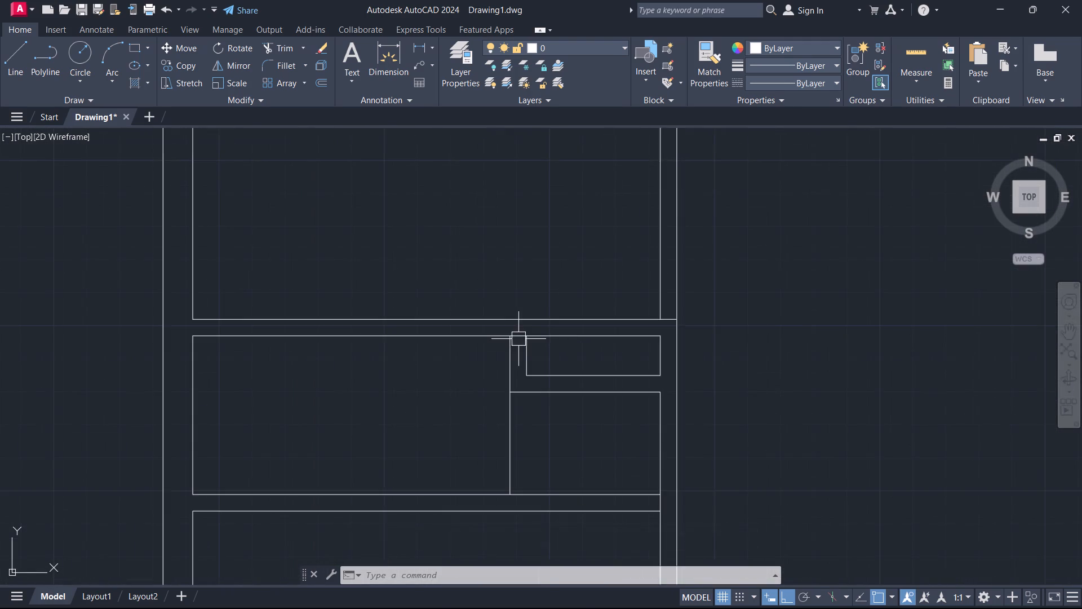
scroll(522, 340, "up", 1)
scroll(570, 344, "up", 2)
type("tr")
key("space")
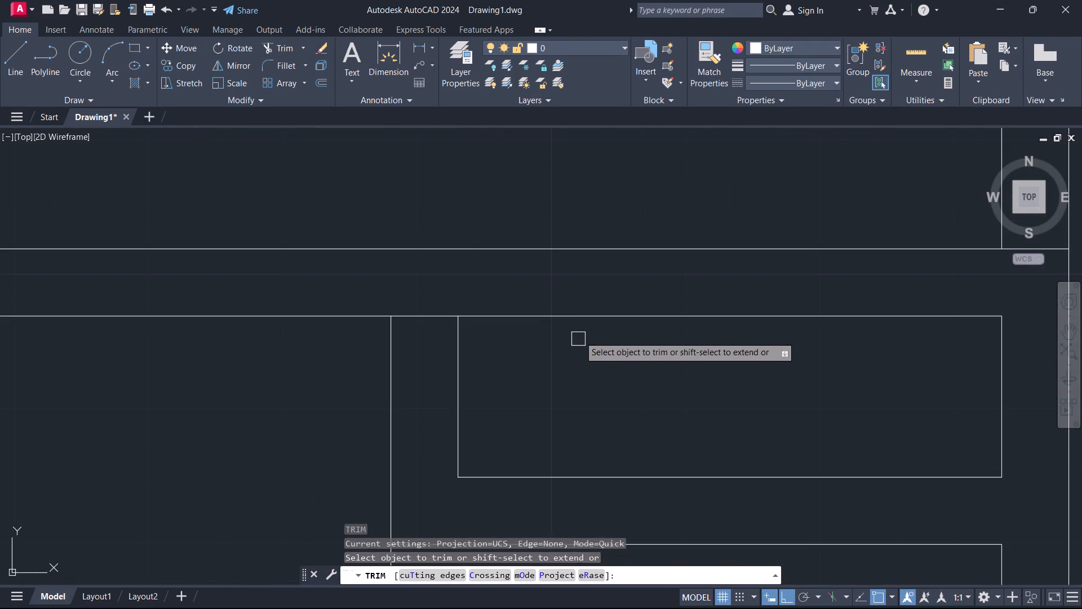
left_click(582, 330)
left_click(578, 289)
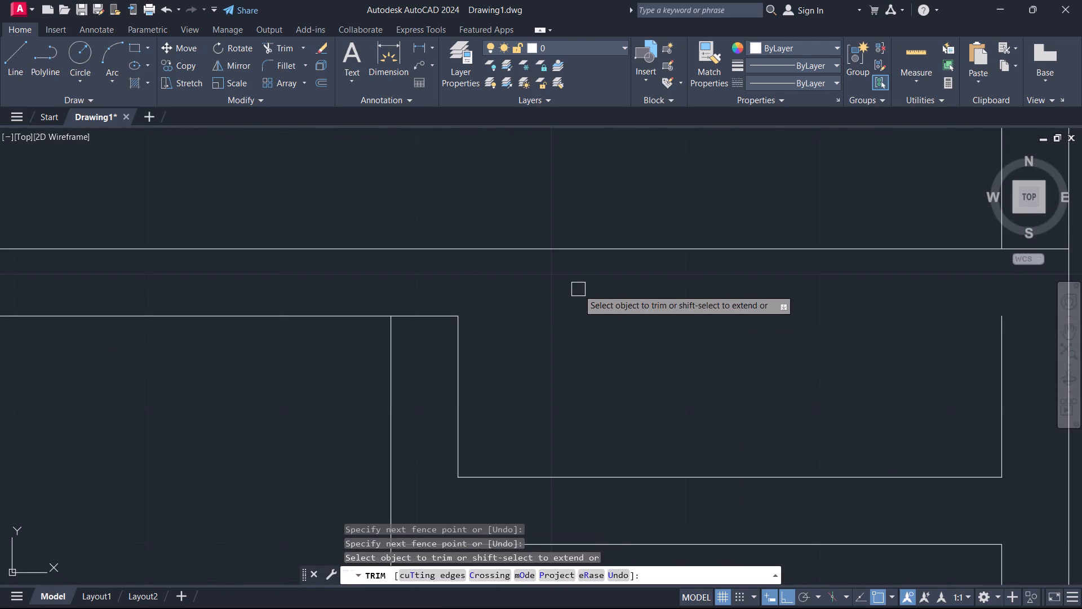
key("Escape")
Extend the recess's left vertical line up to the upper line of the partition above it.
key("e")
type("x")
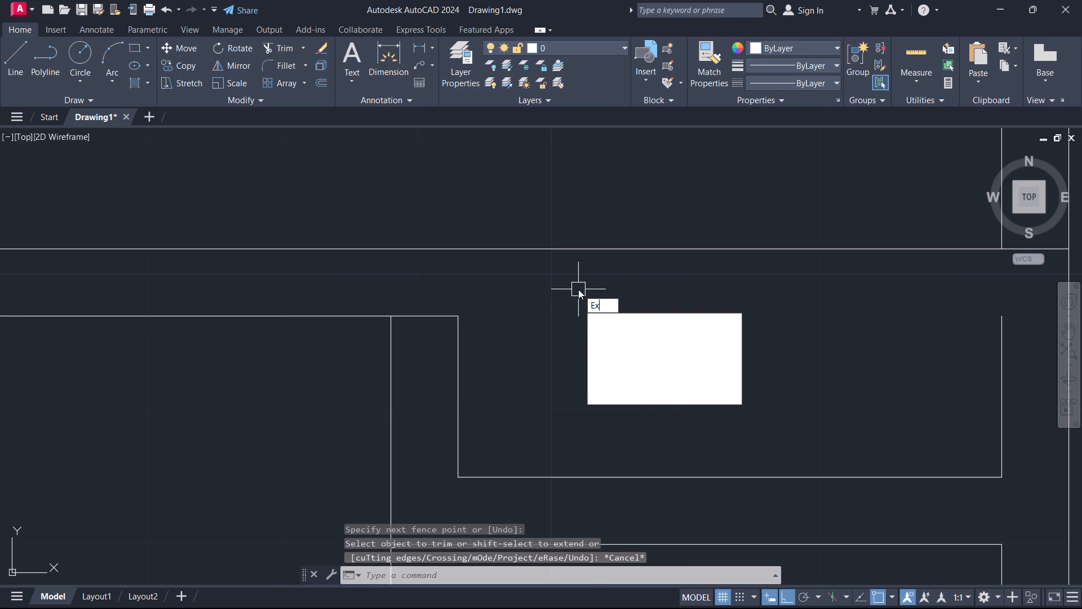
key("space")
left_click(451, 367)
key("Escape")
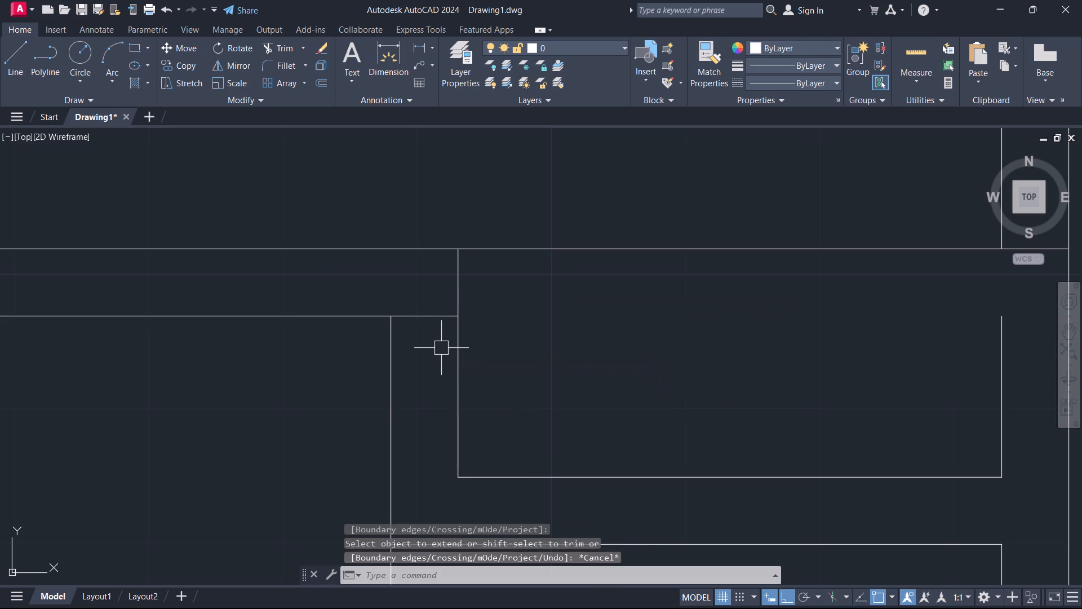
Trim the short piece of the partition's lower line crossing the recess's 5" left wall.
key("t")
type("r")
key("space")
left_click_drag(440, 339, 442, 290)
key("Escape")
scroll(528, 333, "down", 2)
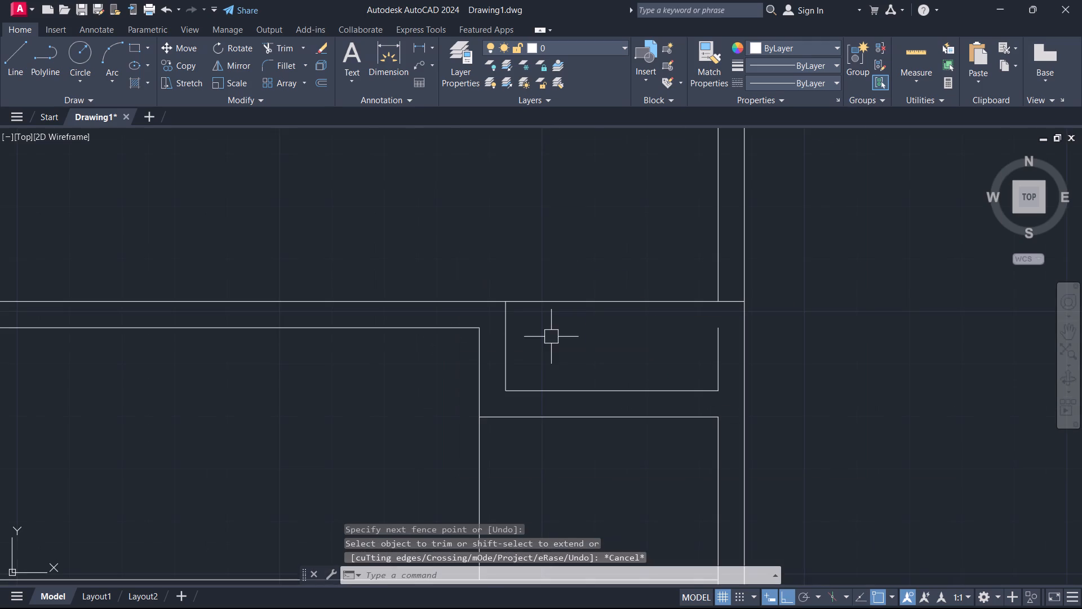
Extend the recess's right vertical line up to the partition's upper line.
middle_click_drag(582, 352, 521, 363)
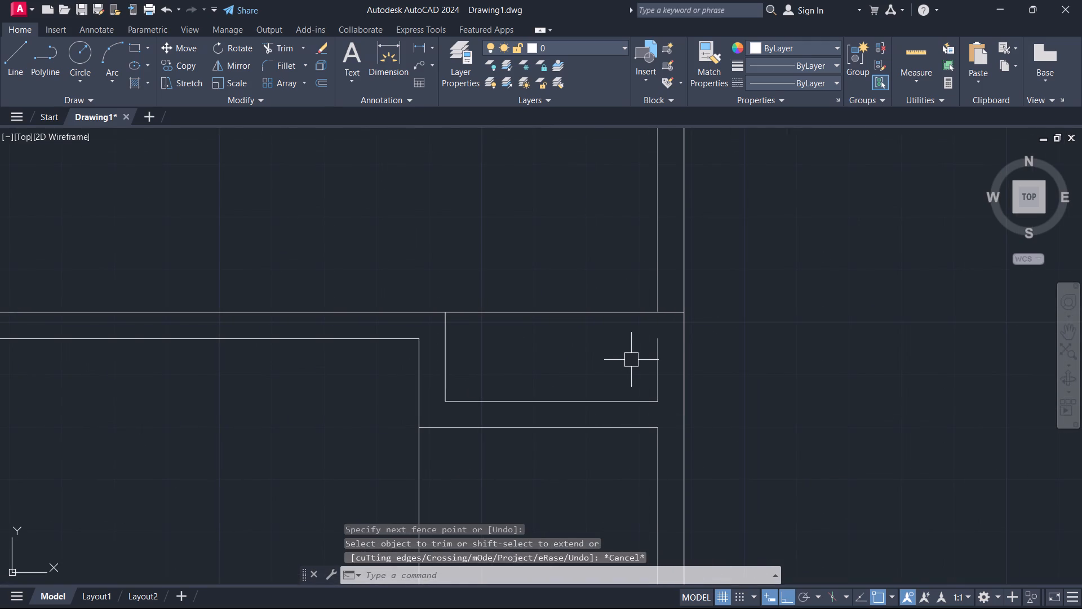
key("e")
type("x")
key("space")
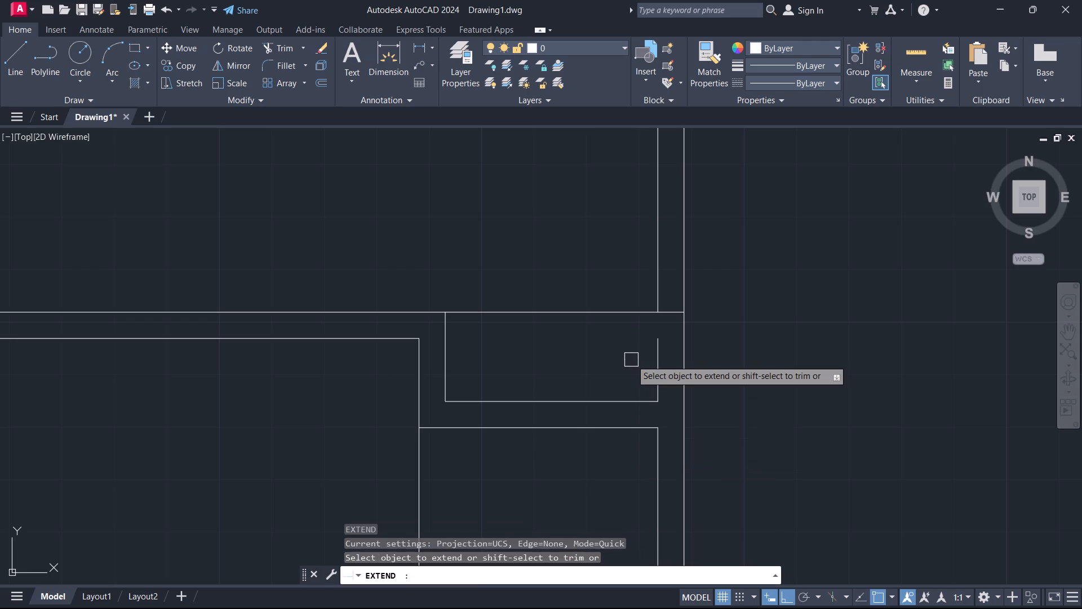
left_click(651, 352)
key("Escape")
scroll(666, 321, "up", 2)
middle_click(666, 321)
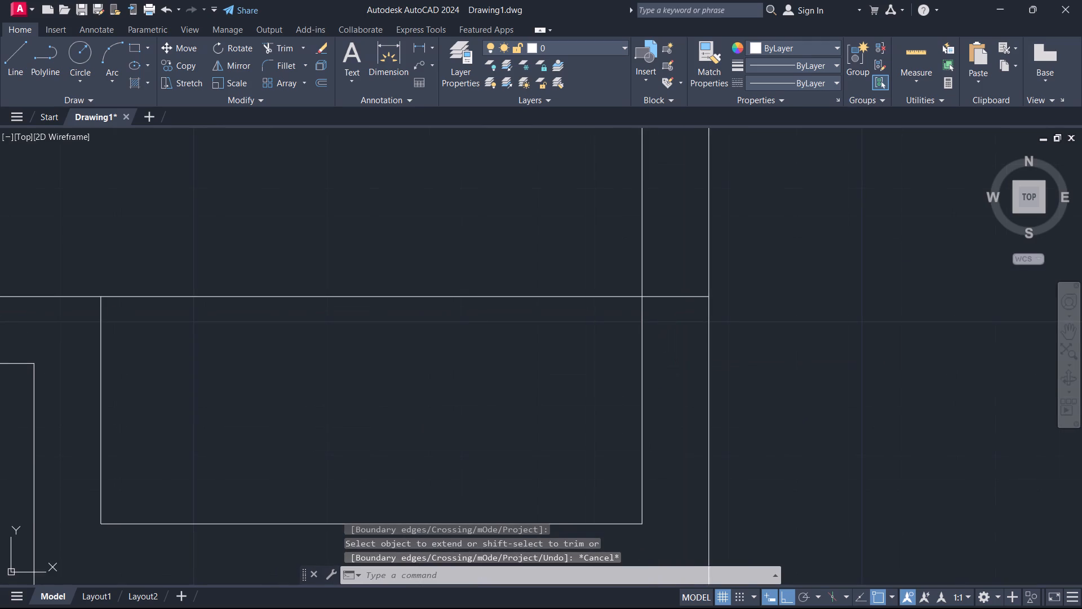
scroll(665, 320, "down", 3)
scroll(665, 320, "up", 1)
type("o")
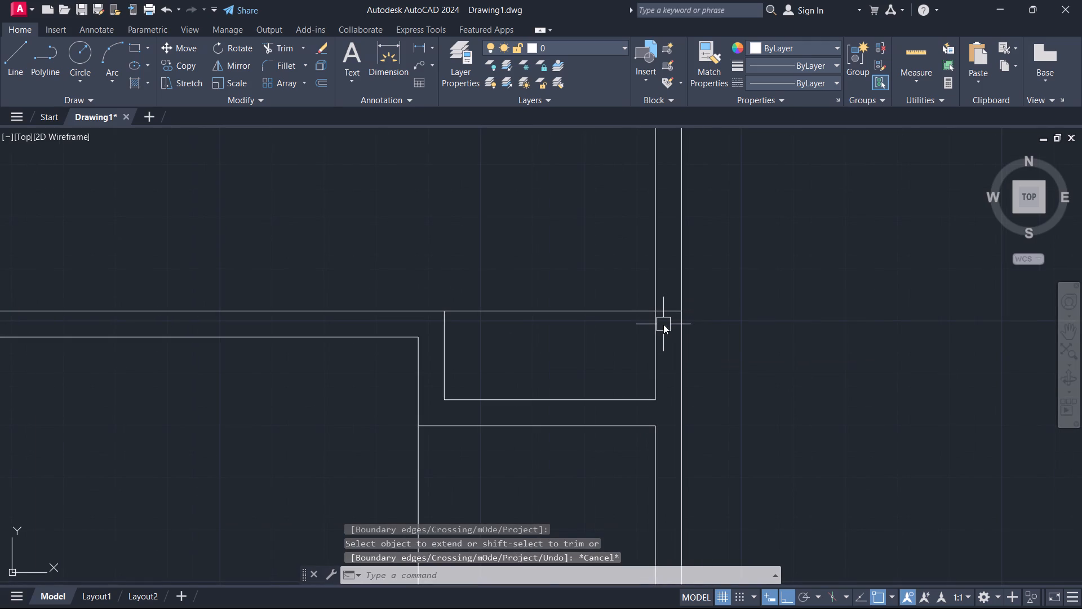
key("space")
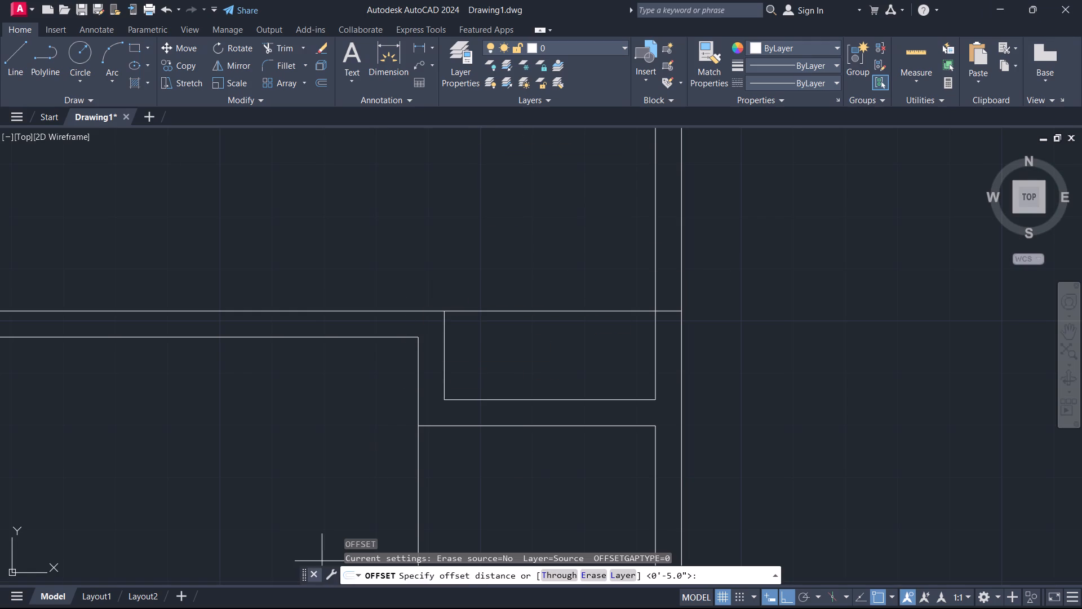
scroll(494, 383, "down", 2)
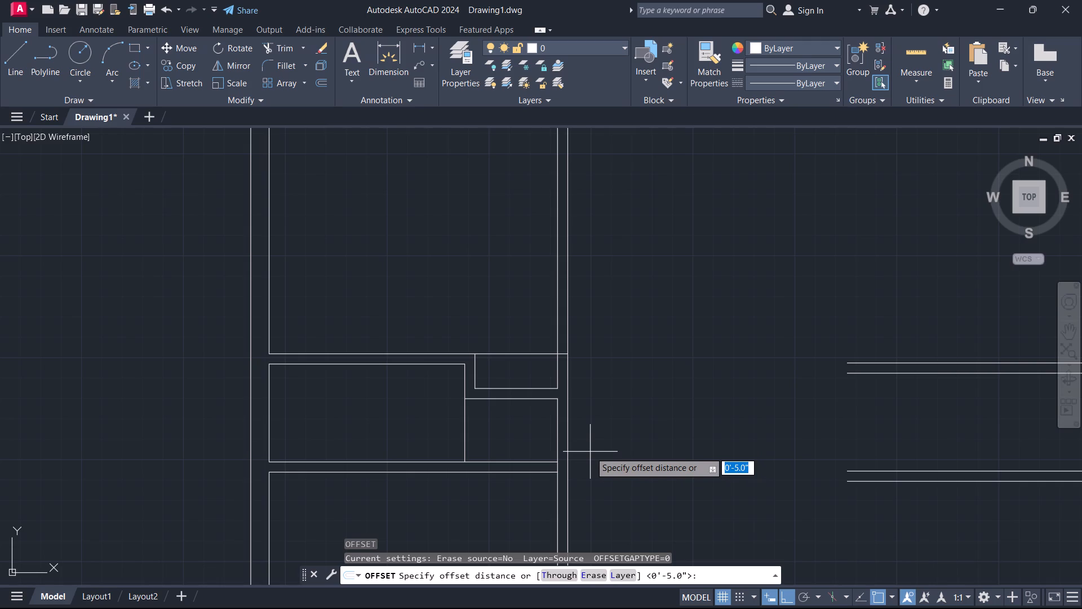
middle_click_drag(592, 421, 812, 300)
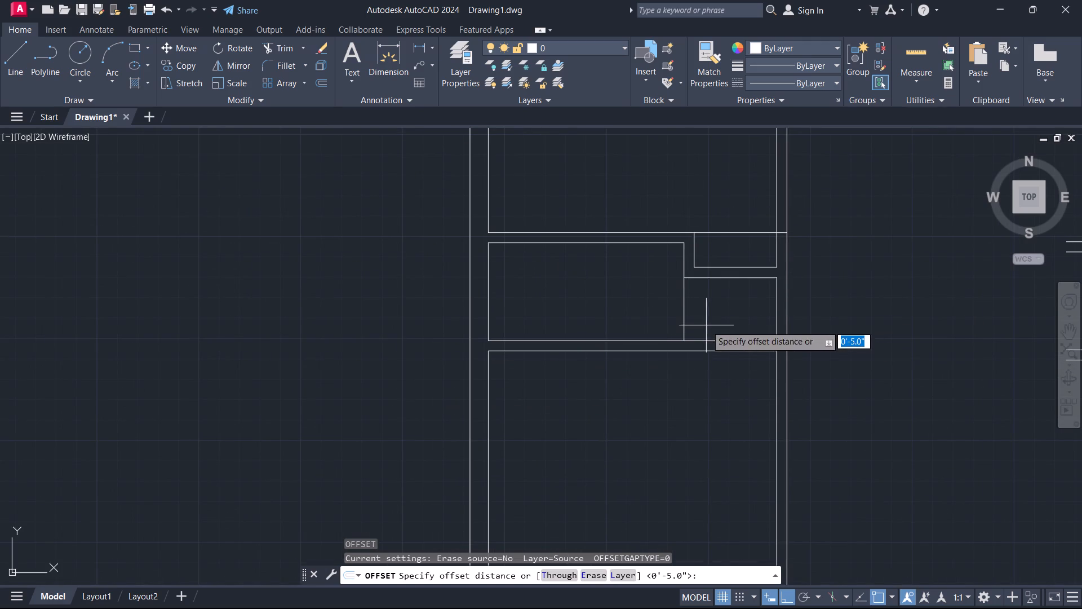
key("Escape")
Offset the upper line of the partition above the recess 3' upward.
middle_click_drag(707, 332, 729, 370)
middle_click_drag(784, 284, 784, 290)
type("o")
key("space")
type("3'")
key("Return")
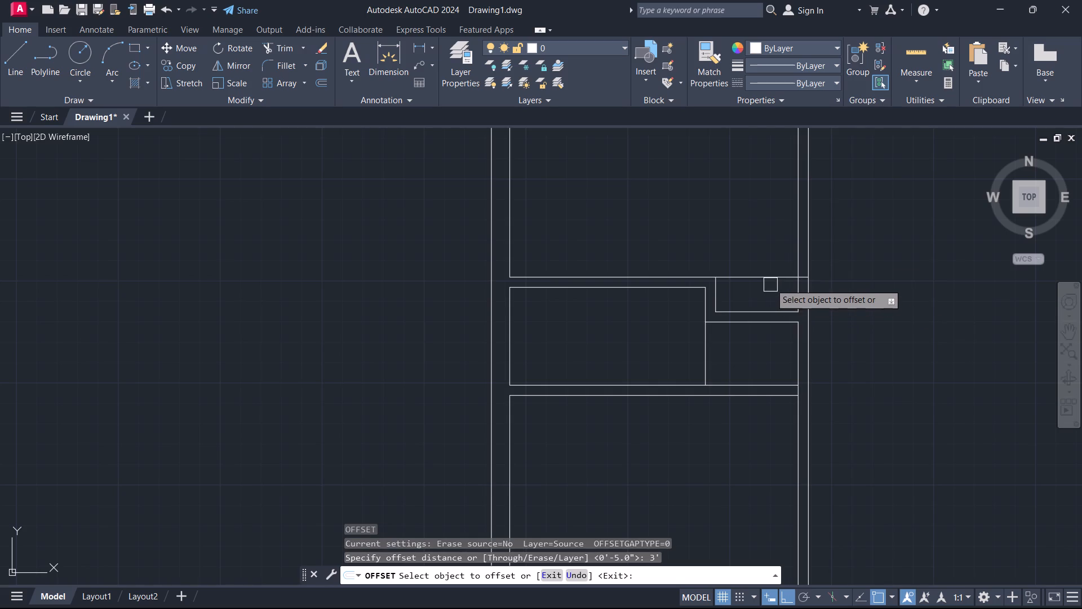
left_click(769, 276)
left_click(769, 251)
key("Escape")
Trim both right wall lines within the 3' band and the excess offset line to leave a capped door opening above the recess.
type("tr")
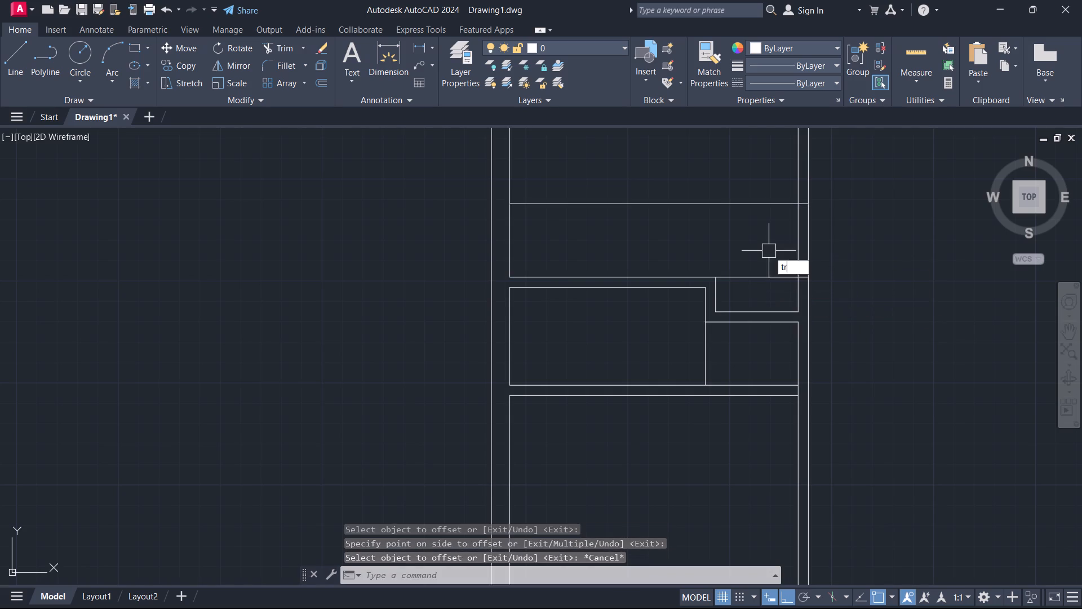
key("space")
left_click_drag(769, 237, 694, 207)
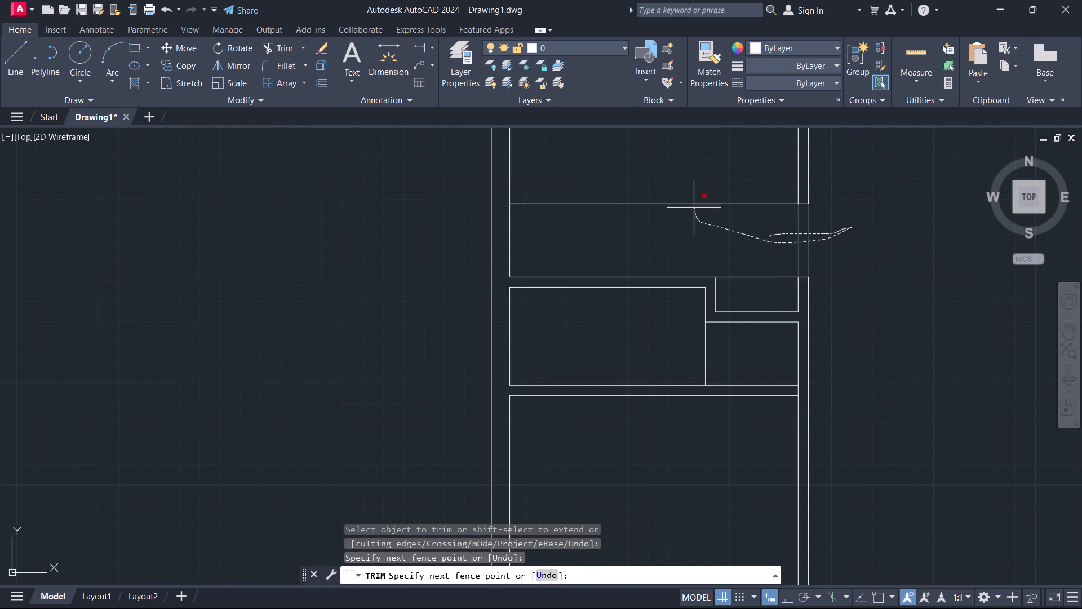
left_click_drag(694, 207, 721, 195)
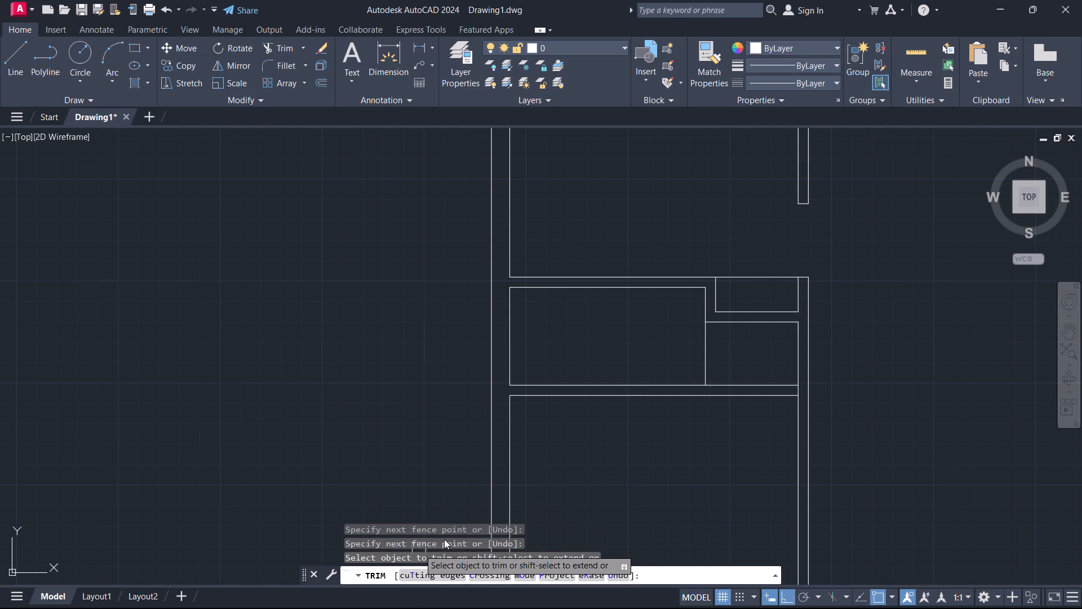
key("Escape")
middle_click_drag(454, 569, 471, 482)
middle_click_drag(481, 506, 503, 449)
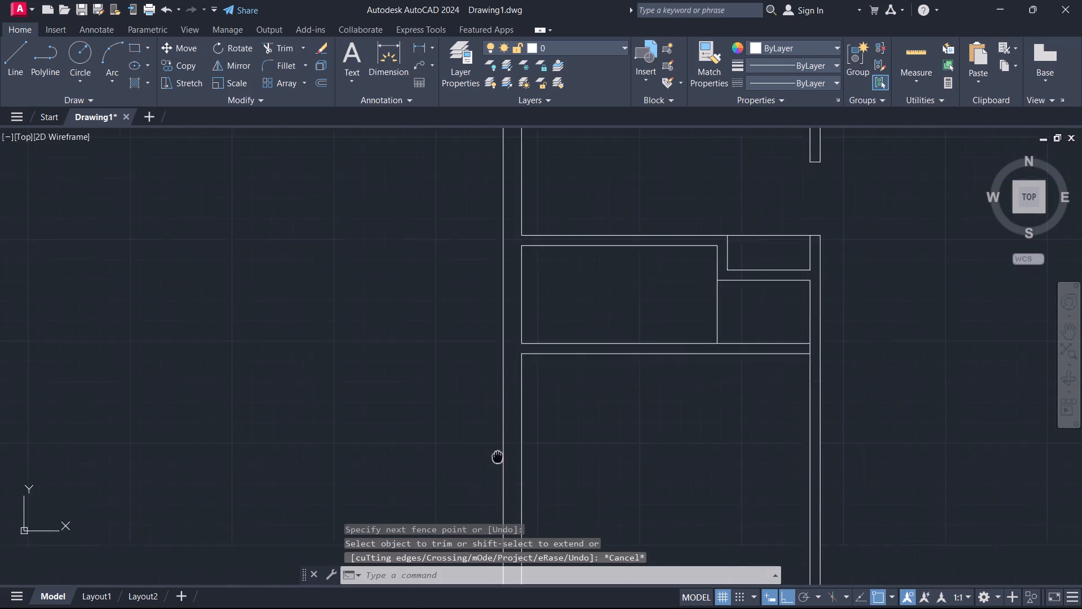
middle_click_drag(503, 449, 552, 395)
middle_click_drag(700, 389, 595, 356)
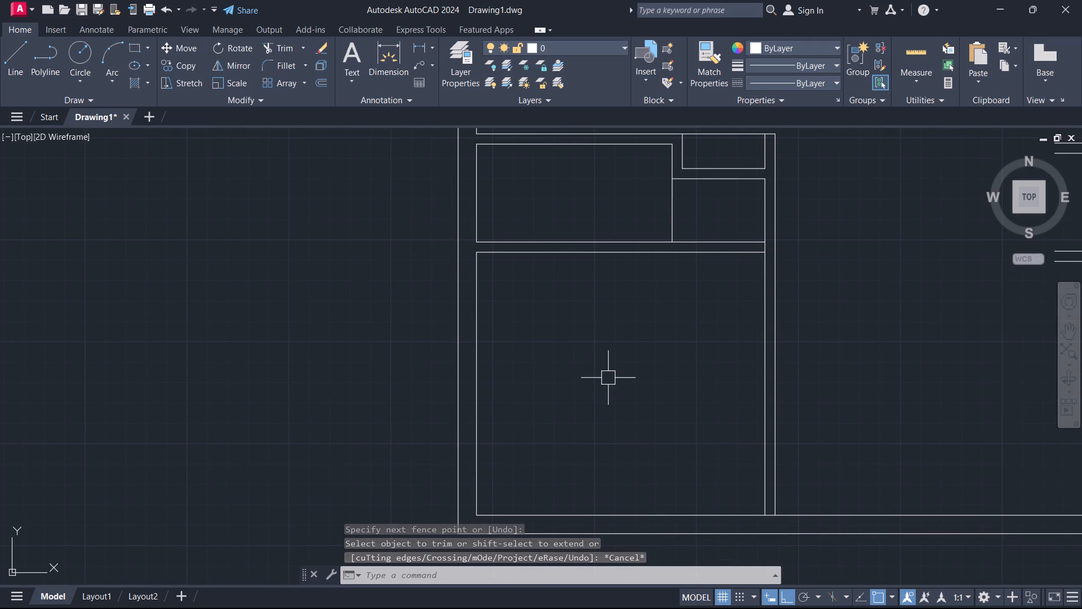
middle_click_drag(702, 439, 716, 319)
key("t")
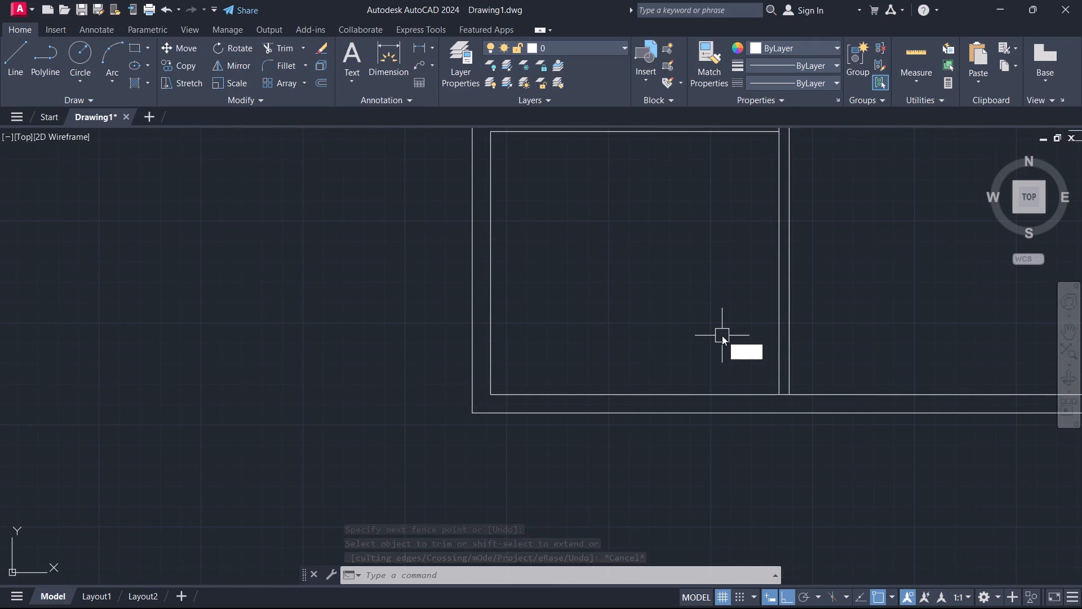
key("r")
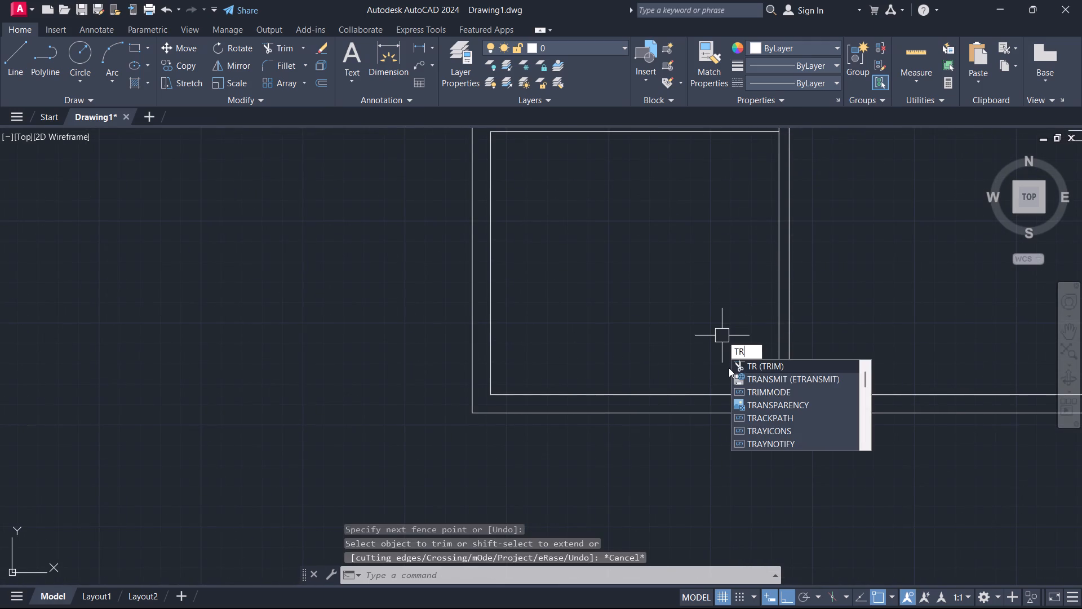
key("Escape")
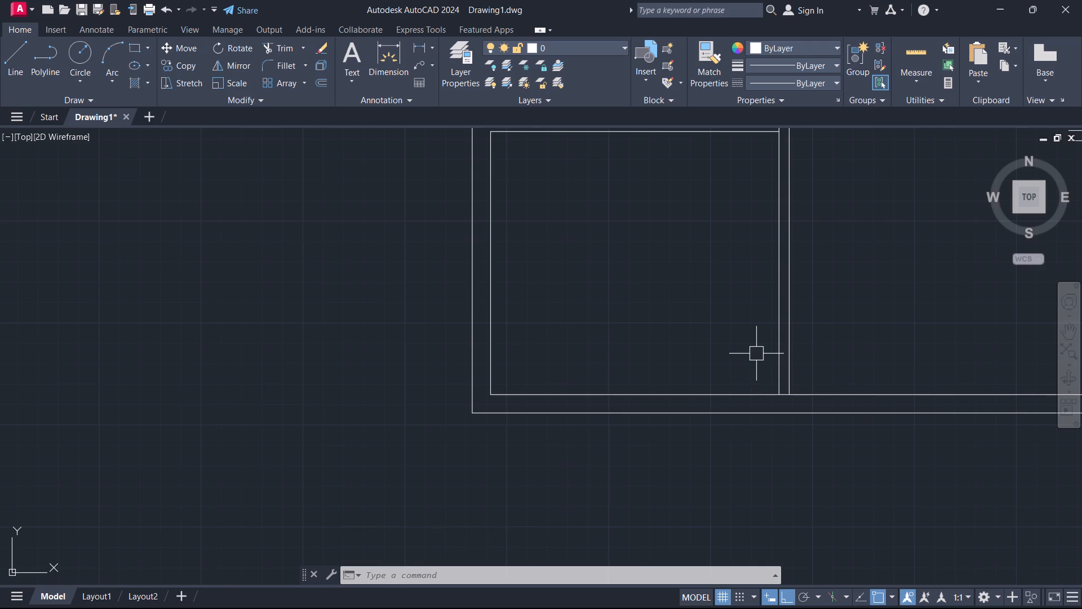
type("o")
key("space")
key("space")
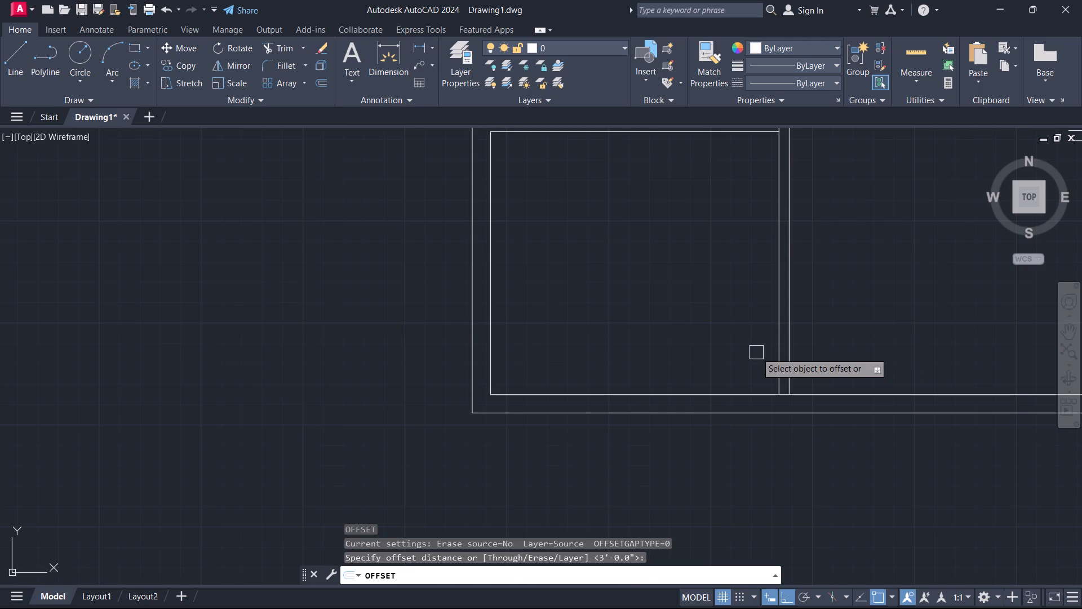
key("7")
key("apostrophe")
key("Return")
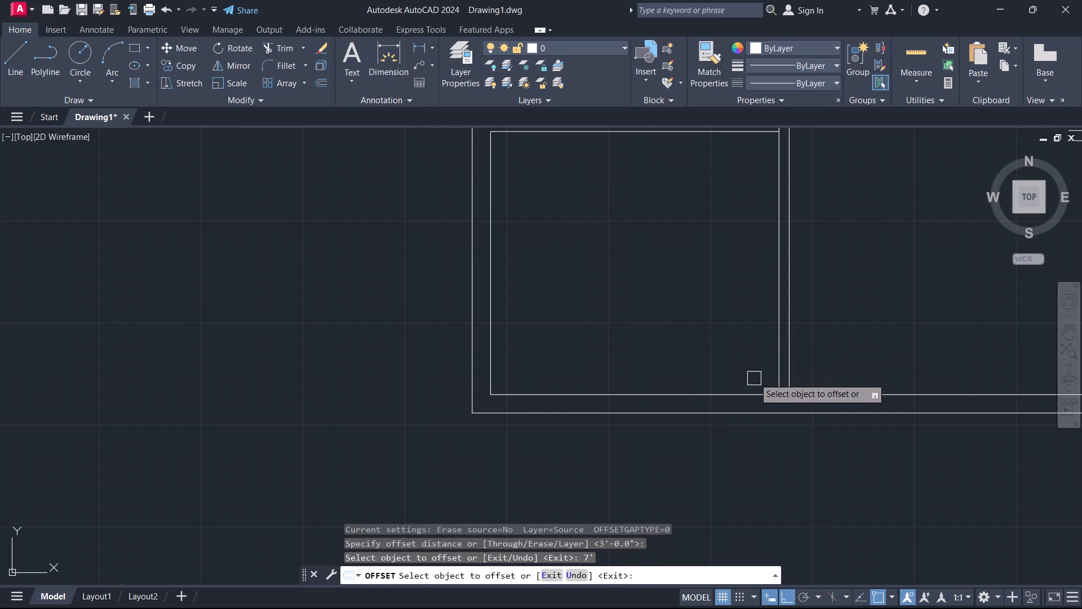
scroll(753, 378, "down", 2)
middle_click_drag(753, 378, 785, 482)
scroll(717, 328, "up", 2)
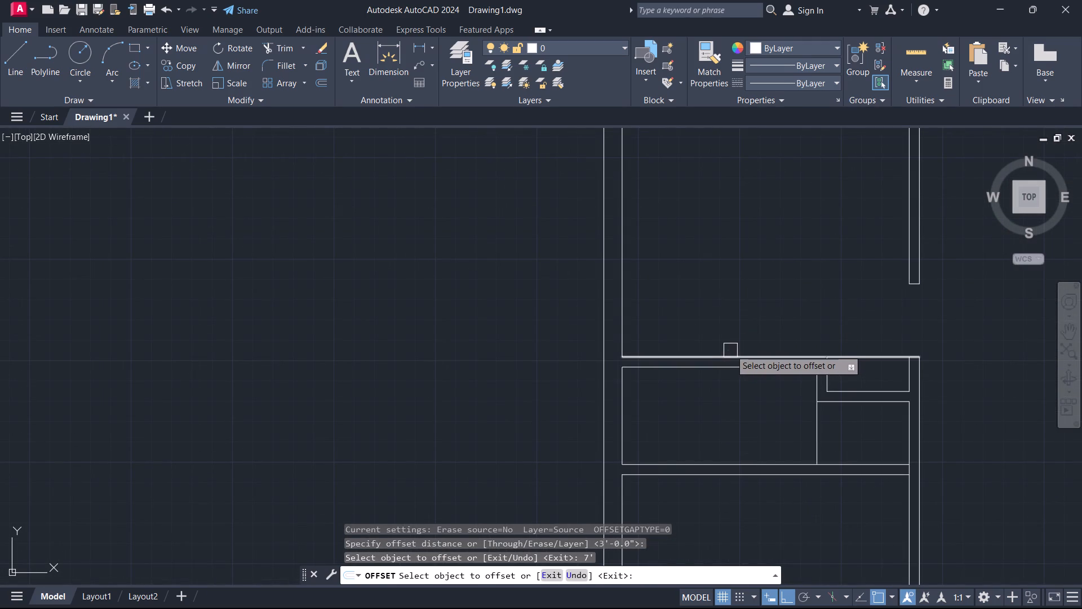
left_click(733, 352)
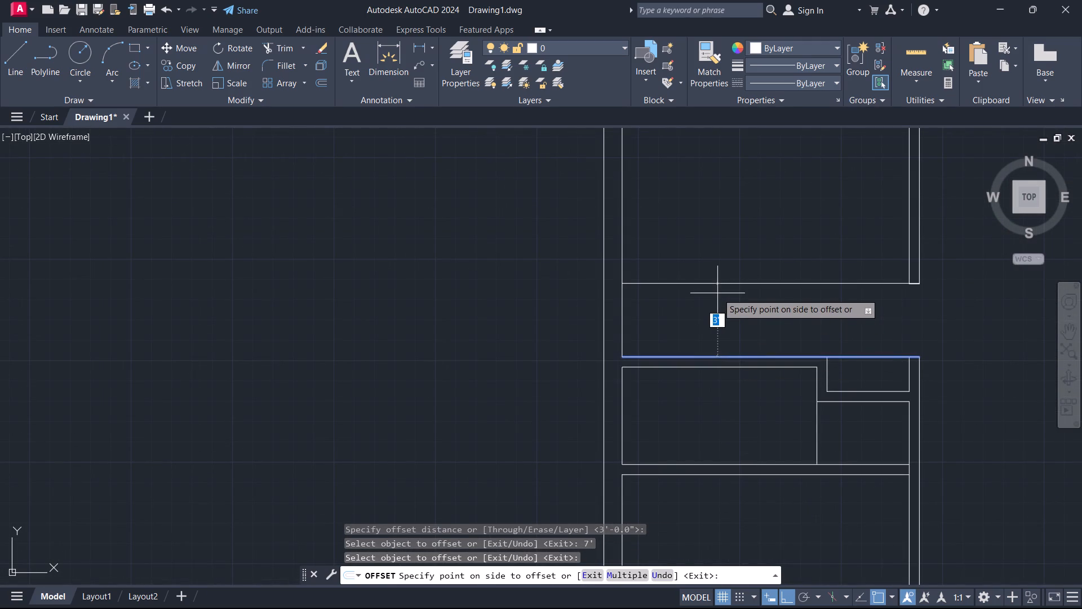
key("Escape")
Offset the upper line of the partition above the recess 7' upward.
type("o 7'")
key("Return")
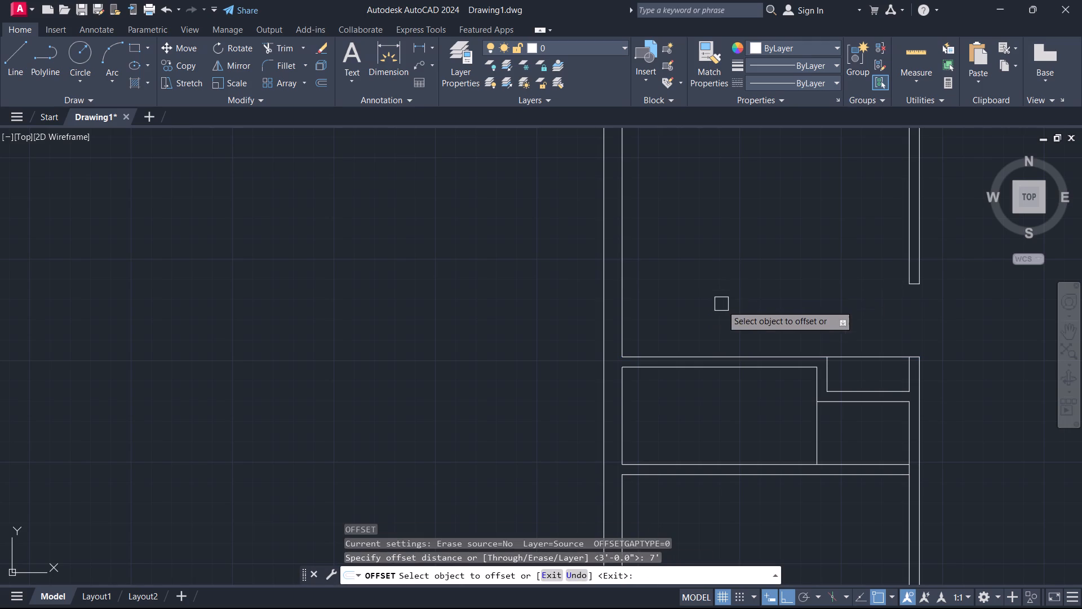
left_click(730, 359)
scroll(724, 267, "down", 2)
middle_click_drag(724, 267, 739, 372)
left_click(726, 332)
key("Escape")
scroll(730, 354, "up", 1)
middle_click_drag(730, 354, 730, 366)
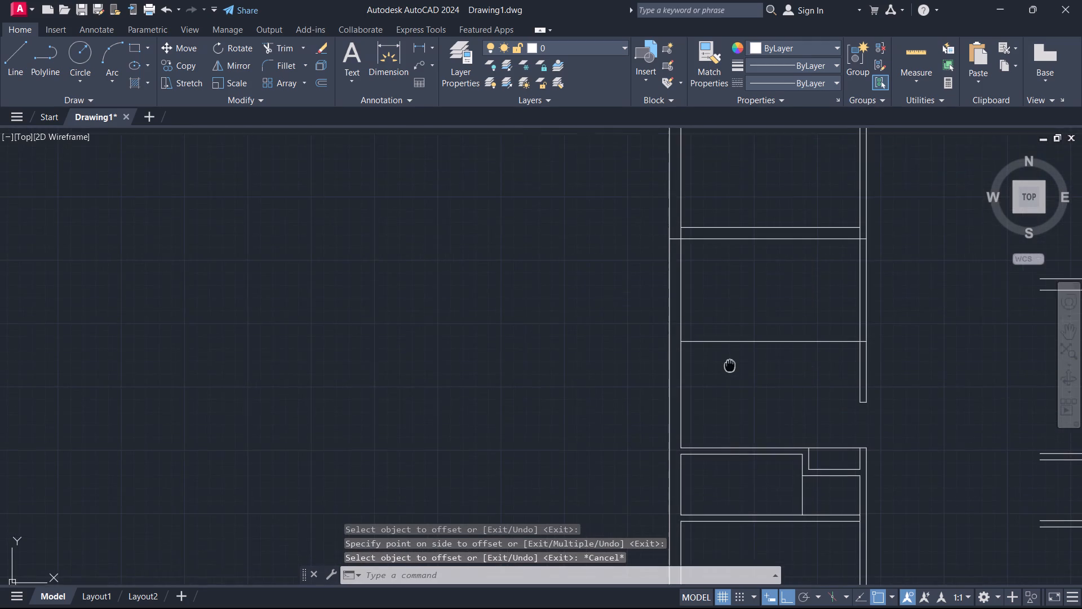
middle_click_drag(730, 366, 730, 370)
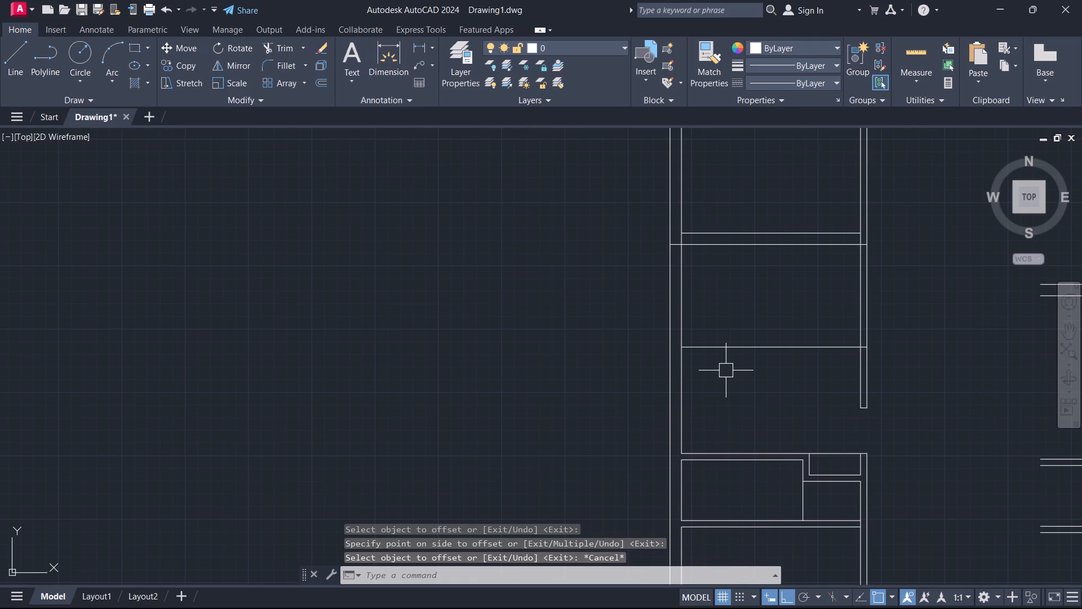
Offset the new horizontal line 9" upward to form a second wall line.
type("o")
key("space")
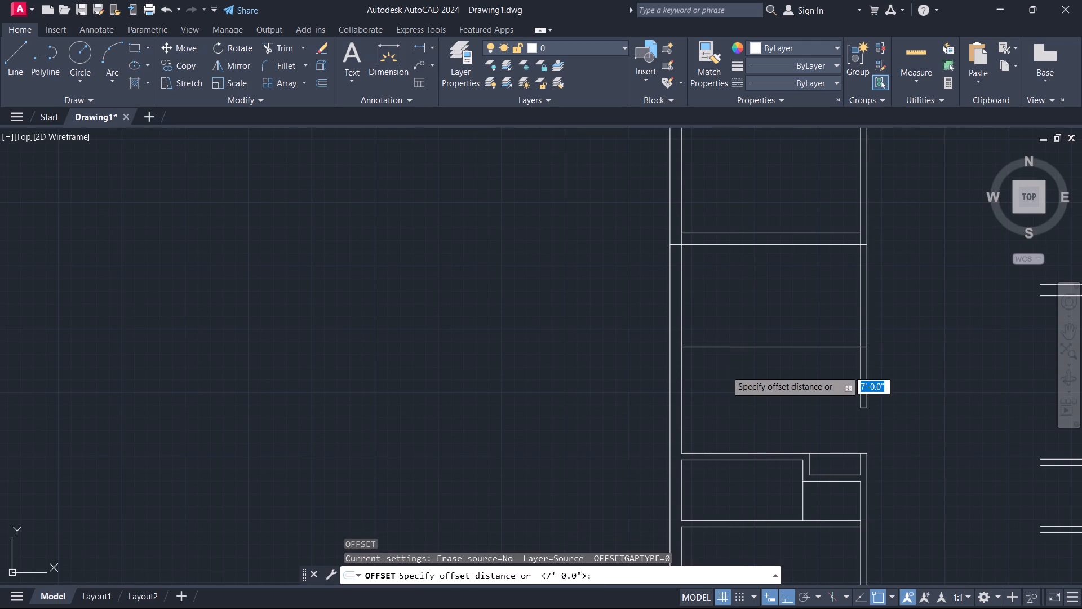
key("9")
key("Return")
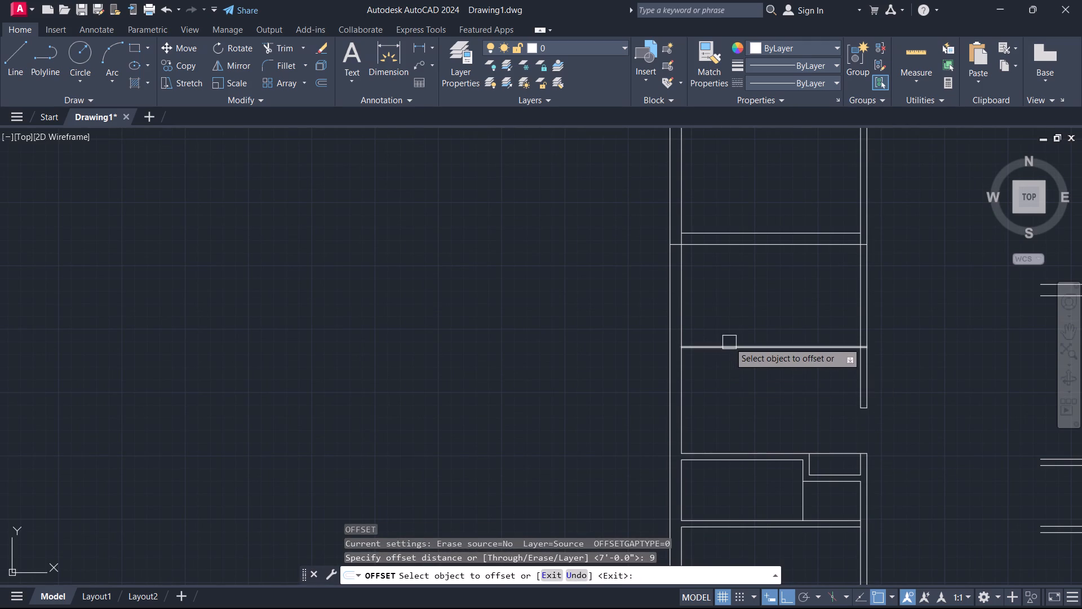
left_click(731, 343)
left_click(731, 326)
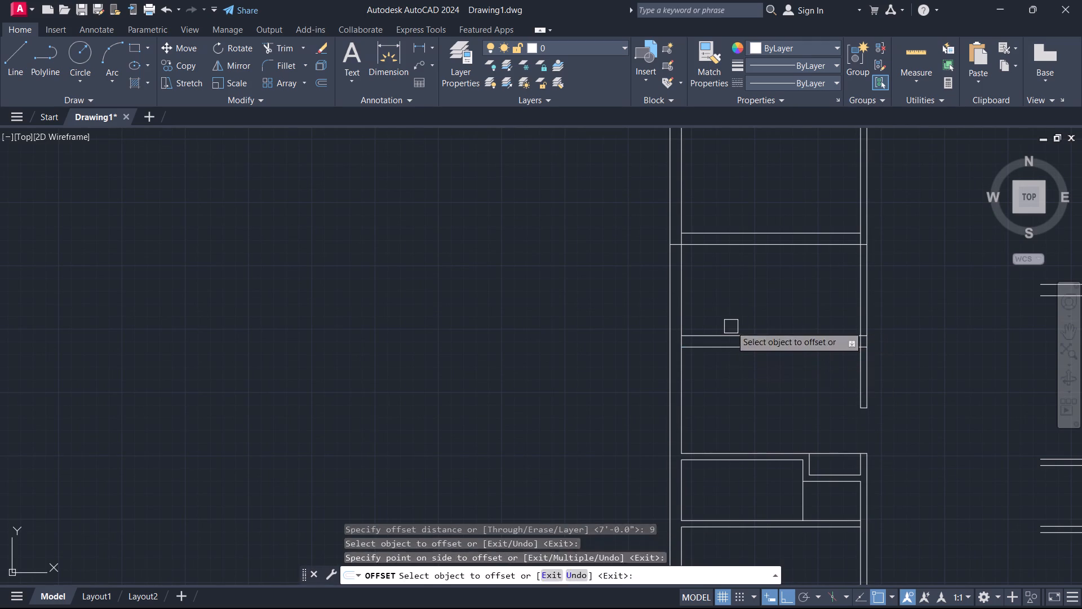
key("Escape")
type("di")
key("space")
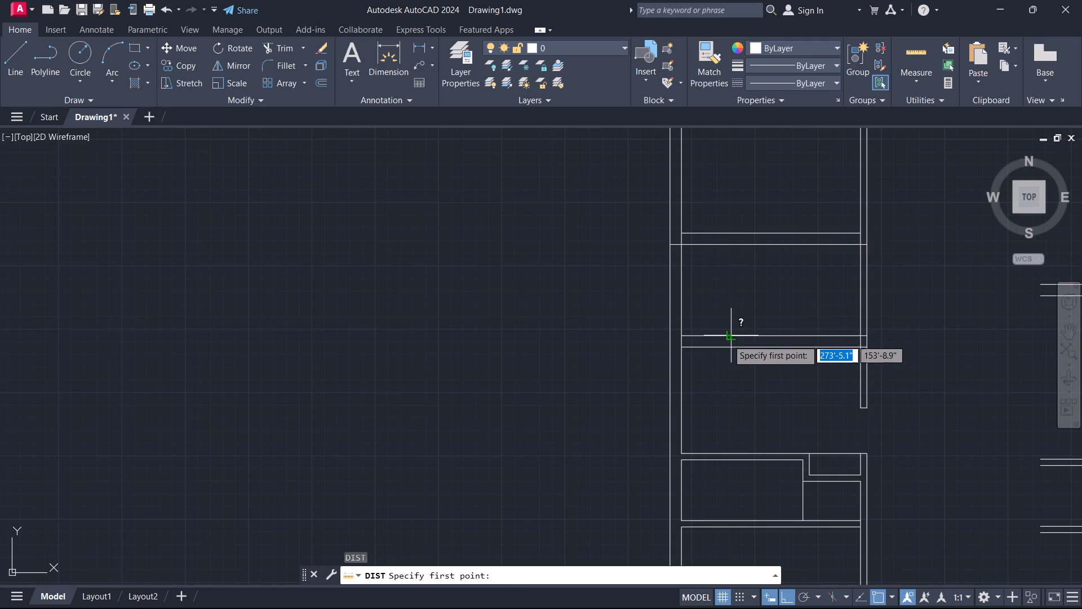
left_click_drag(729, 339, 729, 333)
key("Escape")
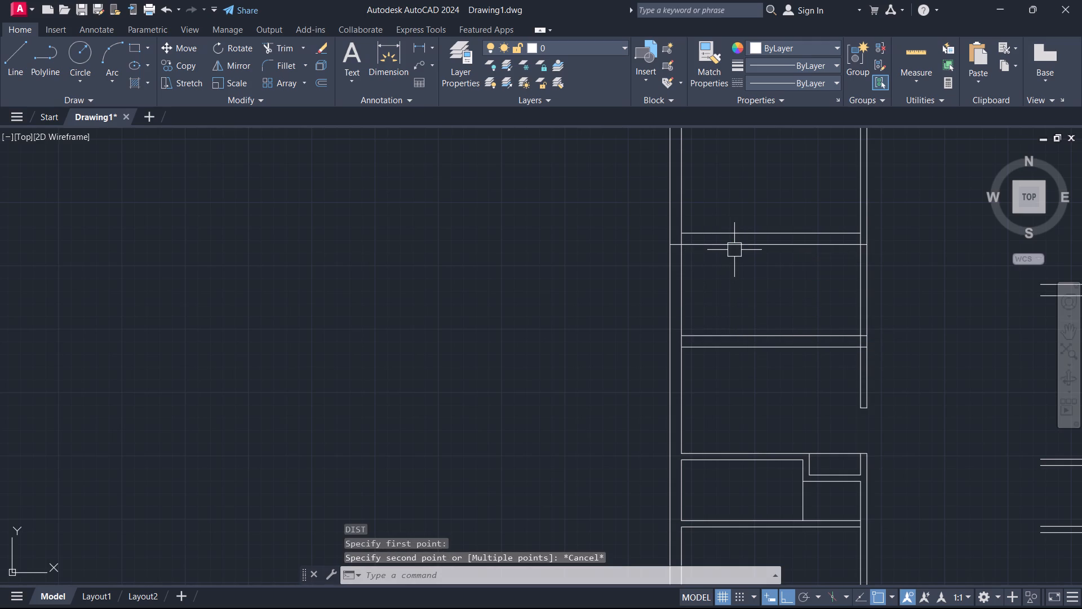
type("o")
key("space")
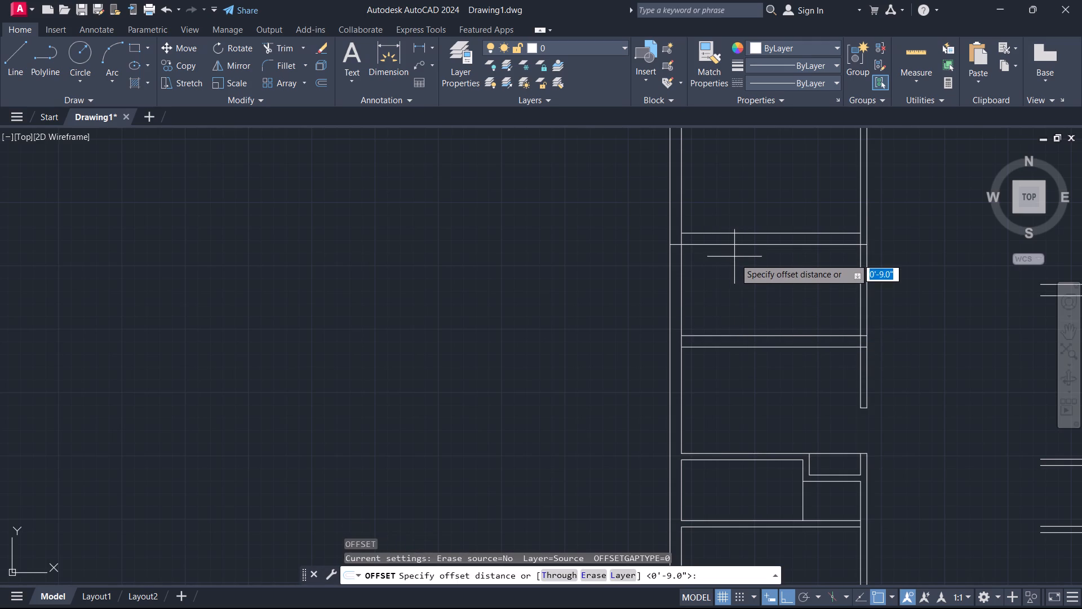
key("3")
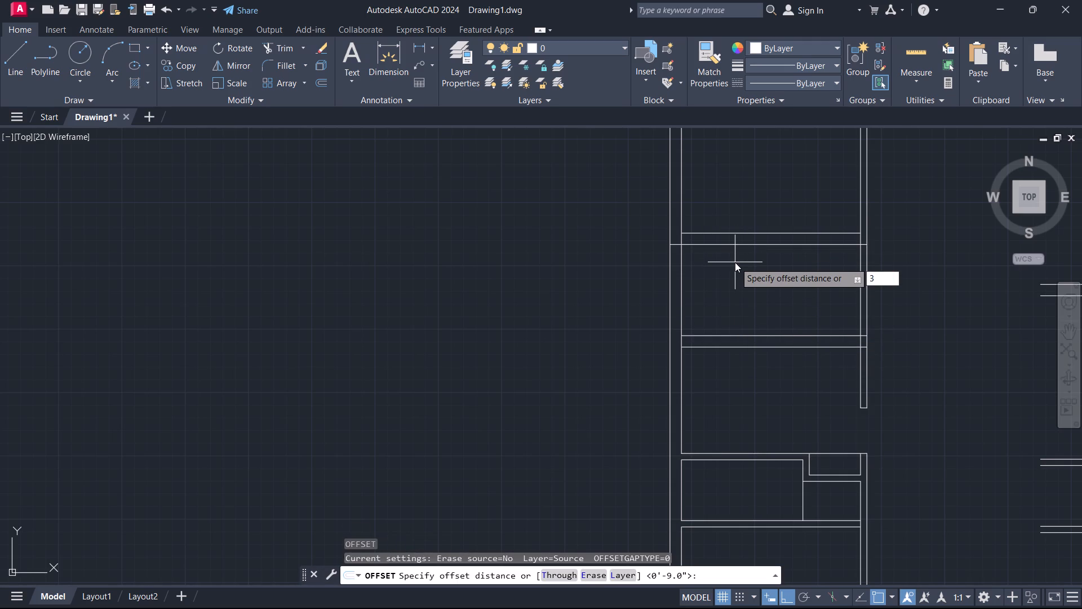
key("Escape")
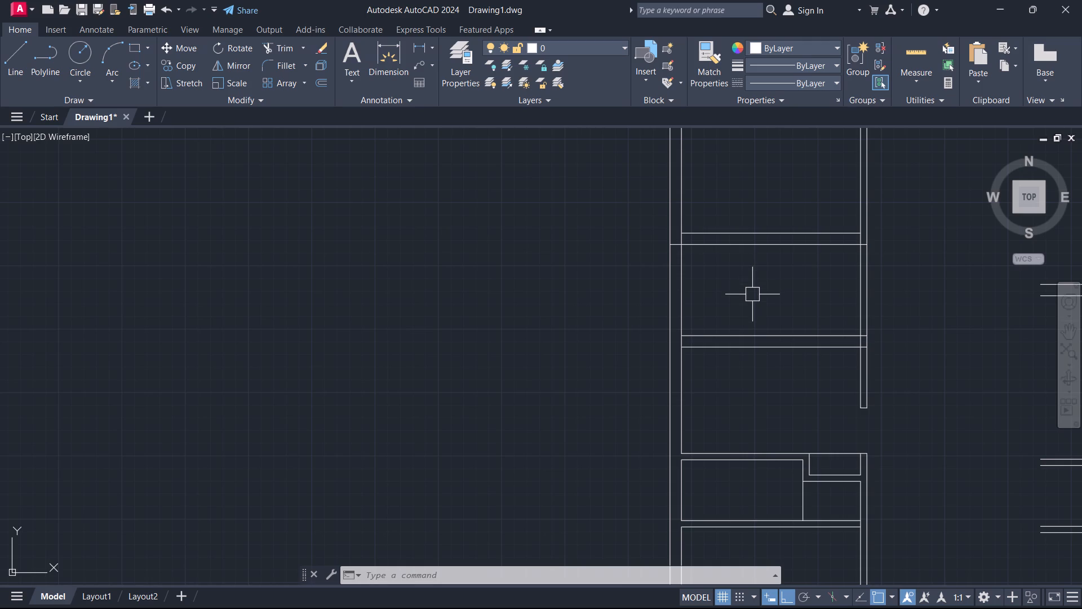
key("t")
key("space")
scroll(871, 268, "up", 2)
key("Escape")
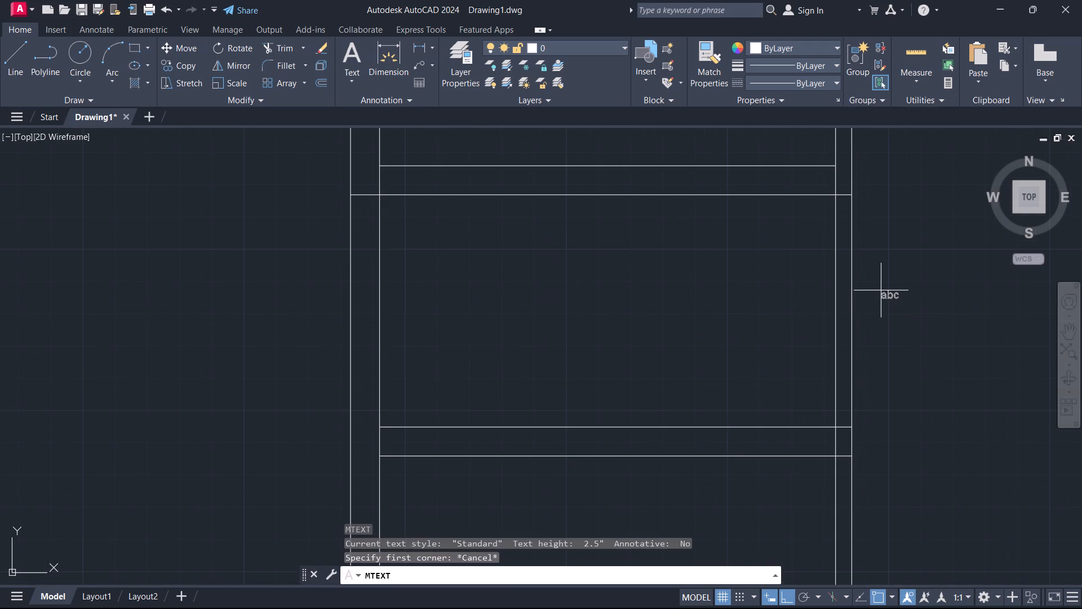
Trim the outer right wall line between the two double-line partitions above the recess.
type("tr")
key("space")
left_click_drag(881, 290, 872, 288)
left_click(849, 288)
key("Escape")
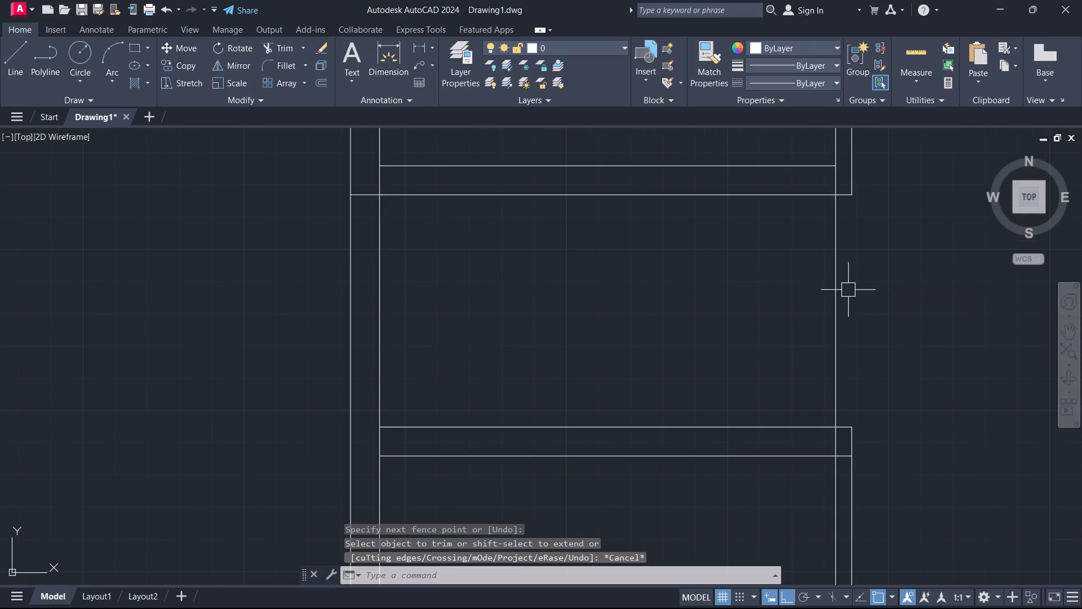
Trim the inner wall line and partition line stubs inside the right corners of both partitions to clean the wall junctions.
type("tr")
key("space")
scroll(836, 217, "up", 1)
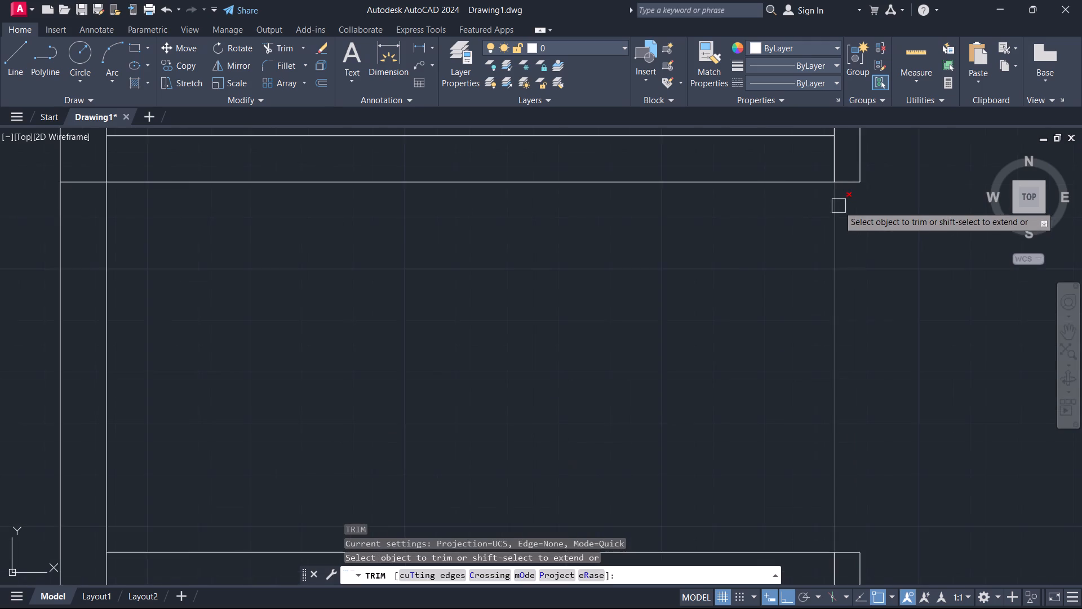
scroll(839, 204, "up", 1)
middle_click_drag(845, 200, 867, 315)
left_click(844, 249)
left_click(869, 250)
scroll(870, 327, "down", 2)
middle_click_drag(877, 347, 872, 204)
scroll(873, 429, "up", 2)
left_click_drag(863, 408, 850, 403)
left_click(801, 400)
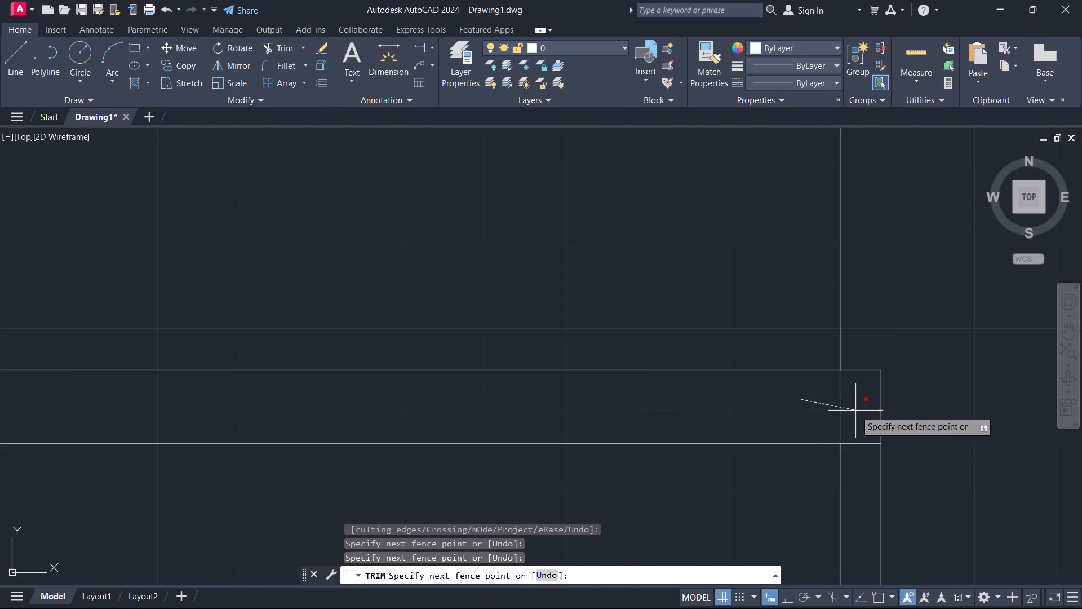
left_click(855, 411)
left_click(861, 421)
left_click(861, 457)
key("Escape")
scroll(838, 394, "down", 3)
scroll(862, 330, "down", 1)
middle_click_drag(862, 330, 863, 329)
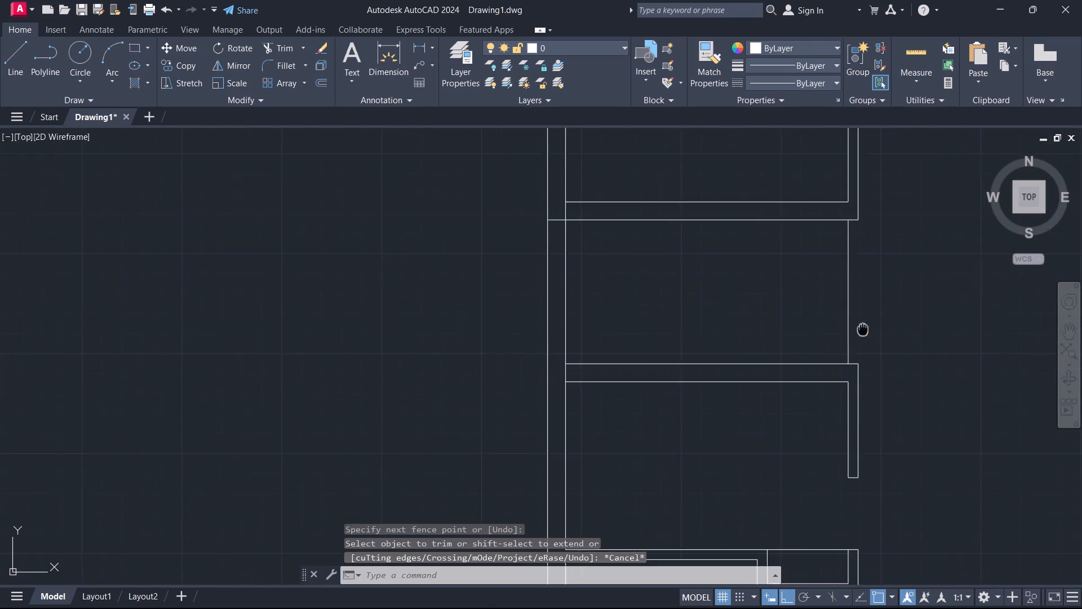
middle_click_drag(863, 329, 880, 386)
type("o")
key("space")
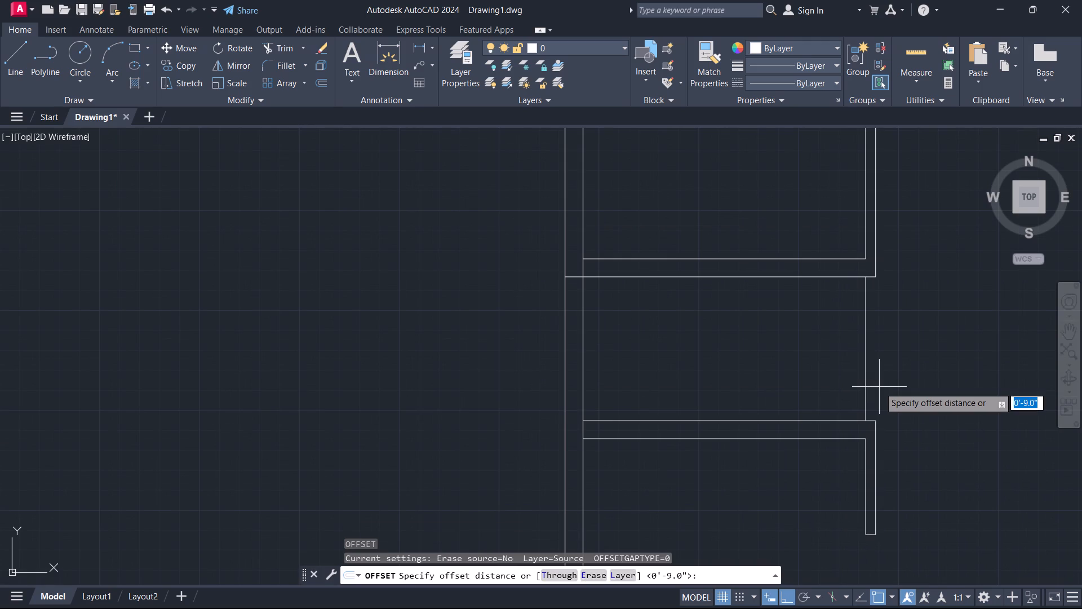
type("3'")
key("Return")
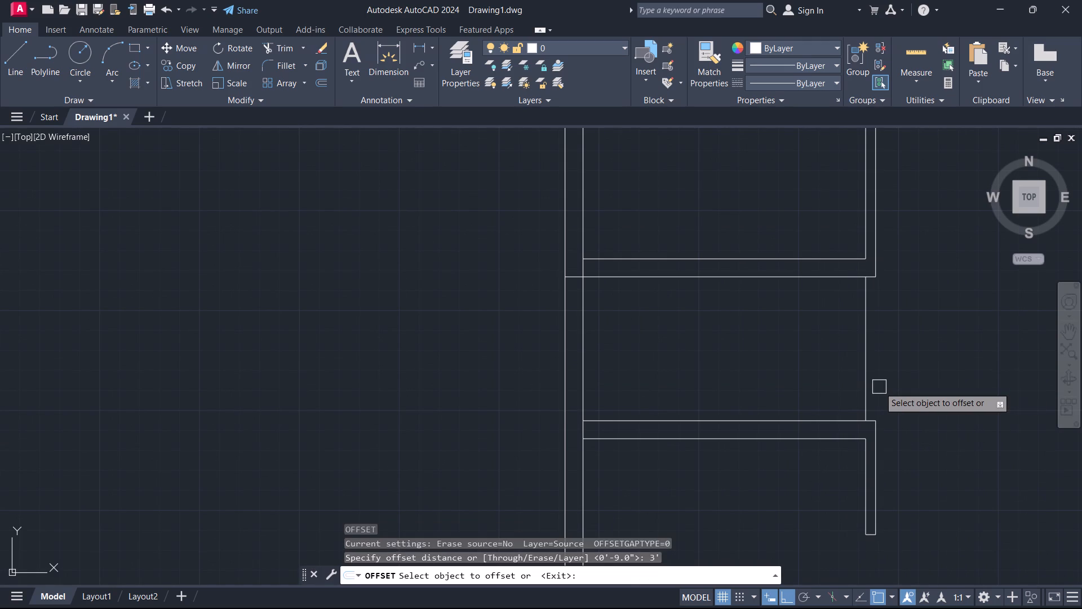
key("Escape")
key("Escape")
Offset the remaining right wall line between the partitions 10" leftward eight times in succession to form stair treads.
type("o 10")
key("Return")
left_click(868, 362)
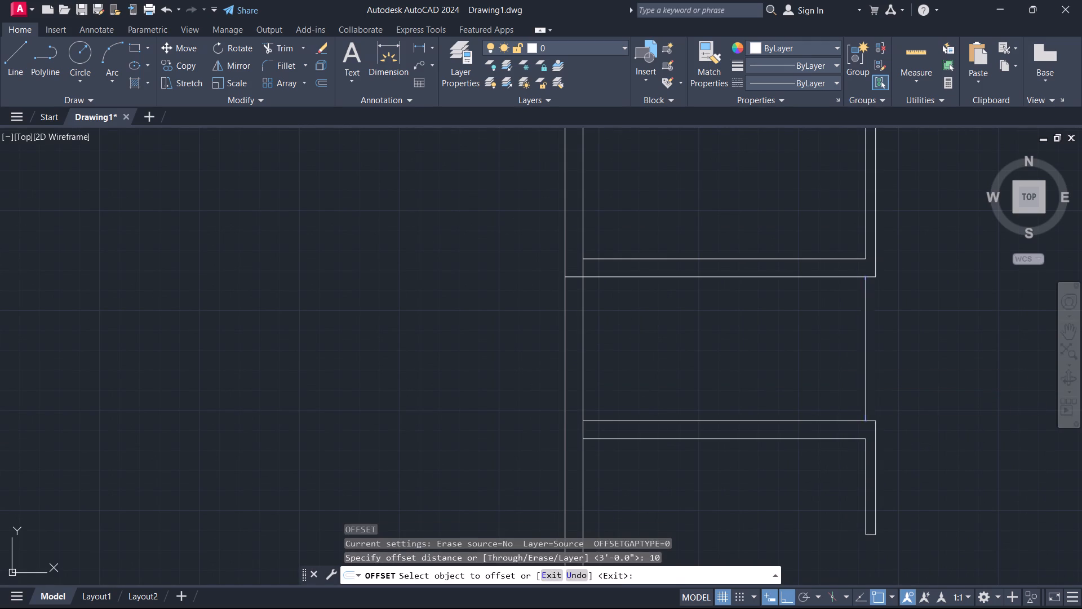
left_click(836, 359)
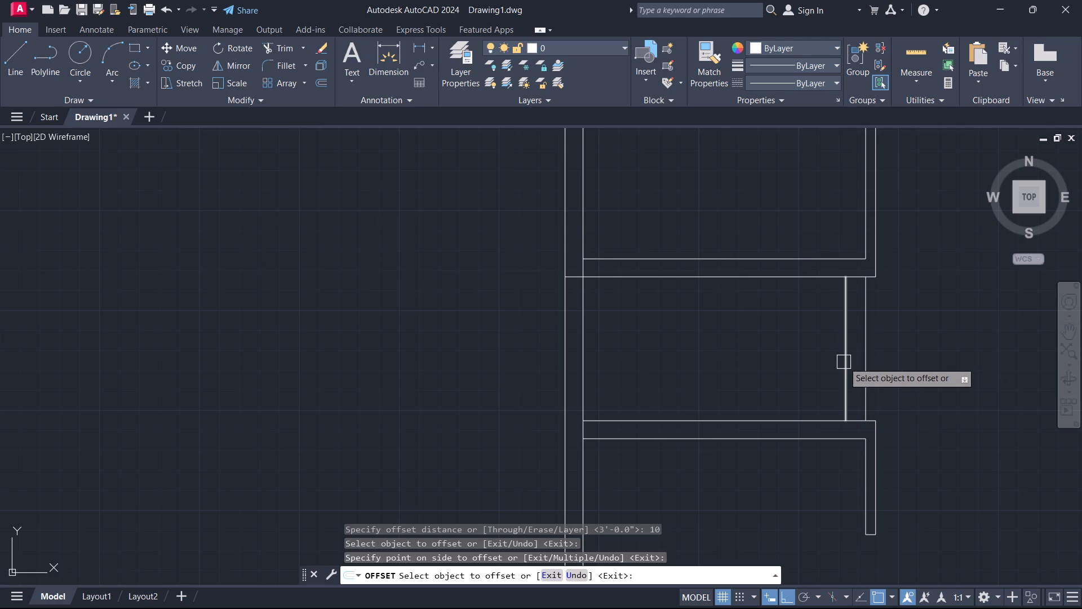
left_click(844, 362)
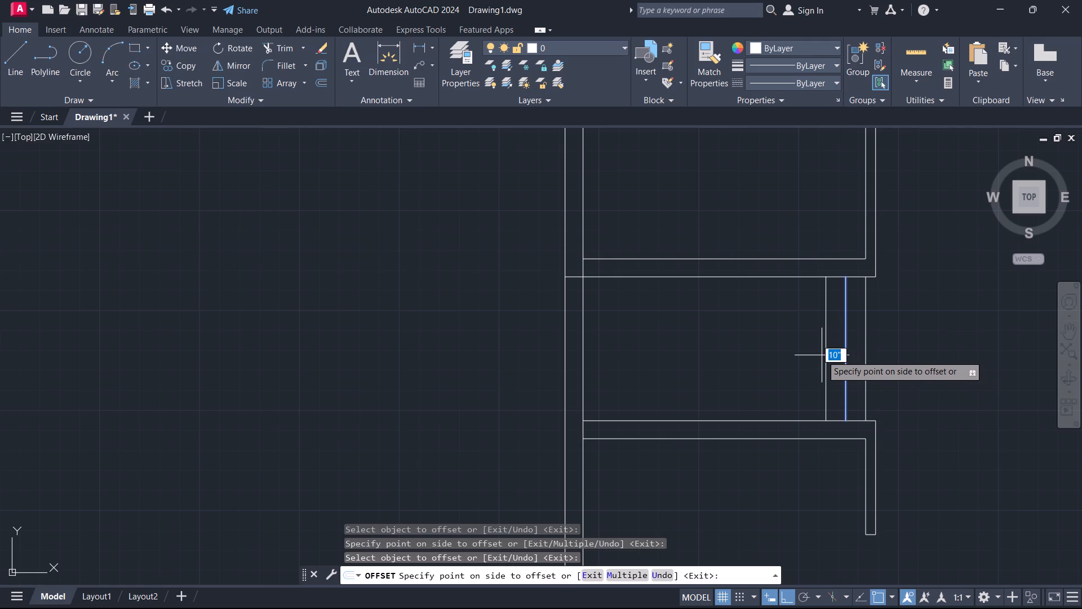
left_click(822, 355)
left_click(822, 355)
left_click(796, 345)
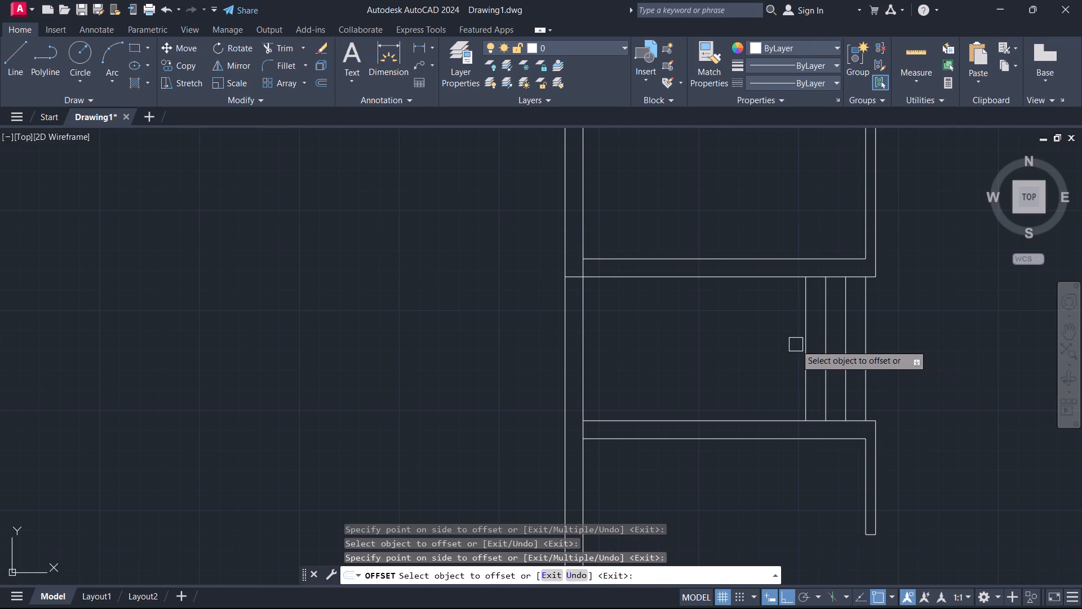
left_click(804, 350)
left_click(779, 344)
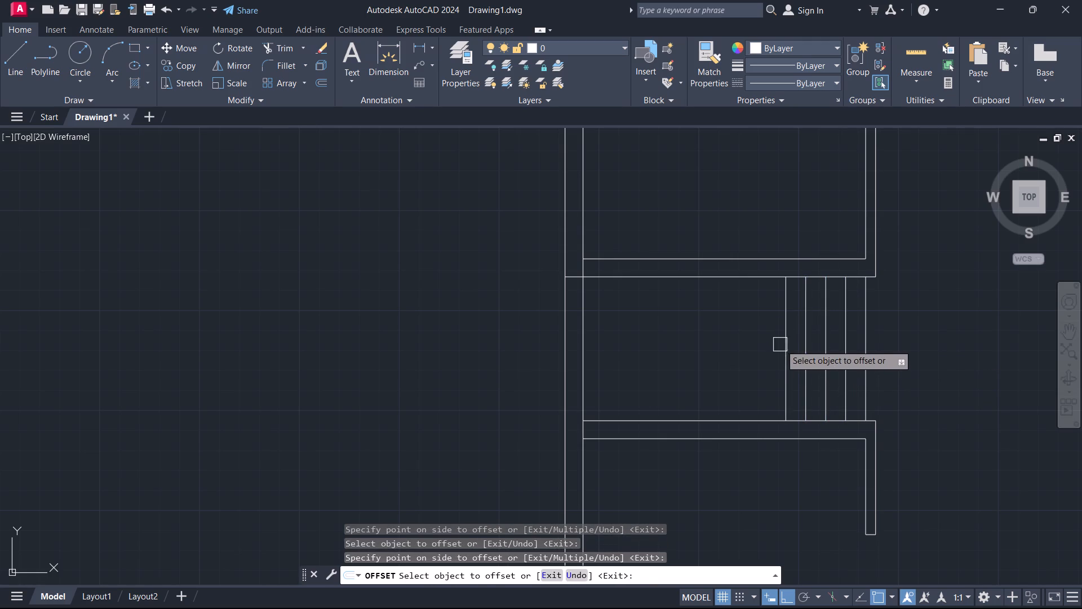
left_click(783, 346)
left_click(752, 334)
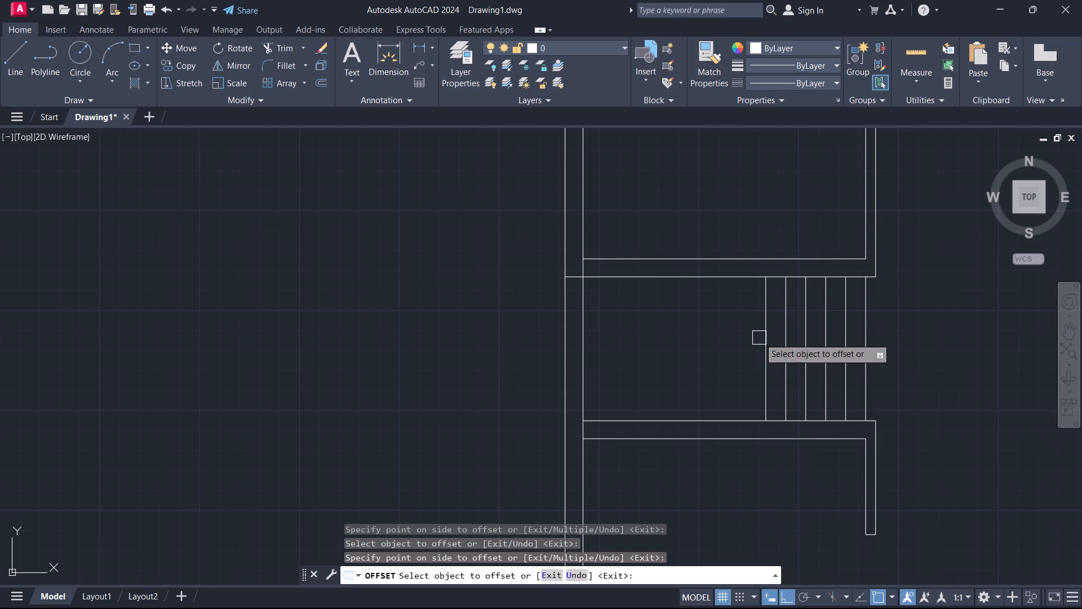
left_click(764, 340)
left_click(748, 342)
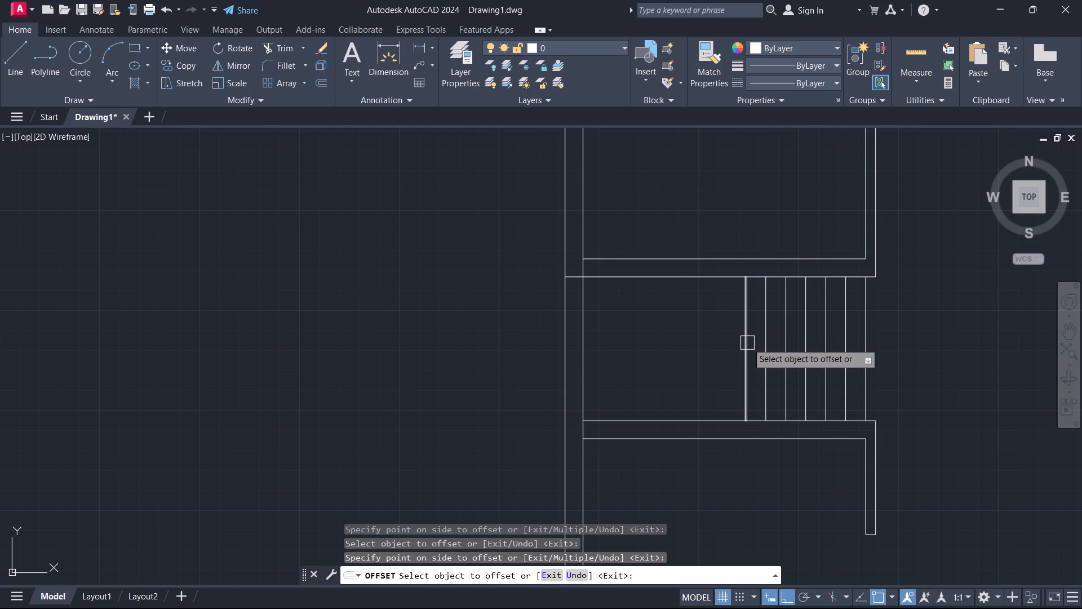
left_click(748, 343)
left_click(726, 345)
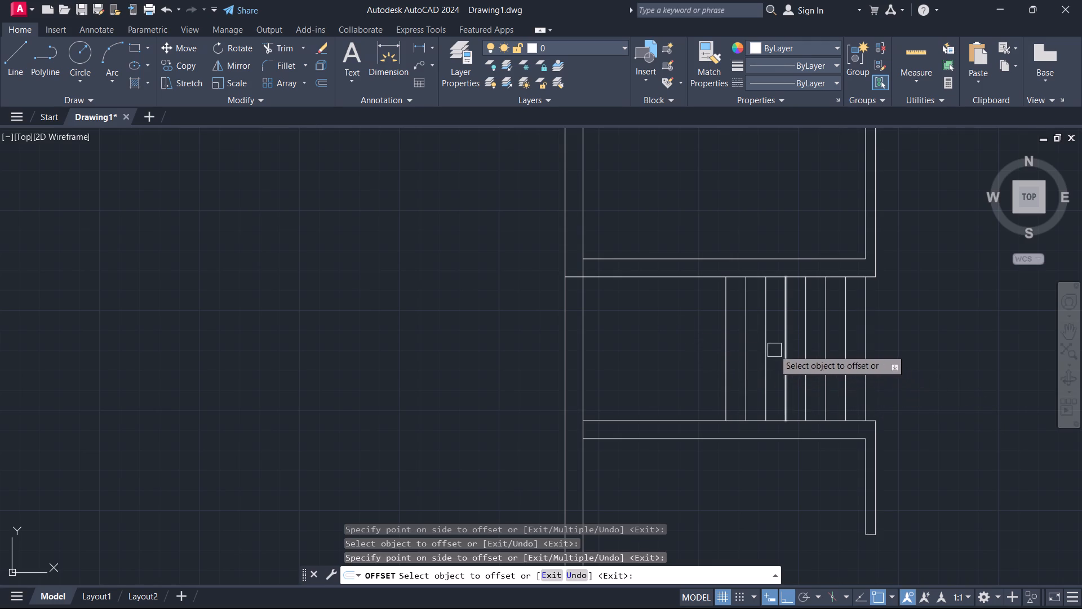
left_click(723, 324)
left_click(697, 334)
key("Escape")
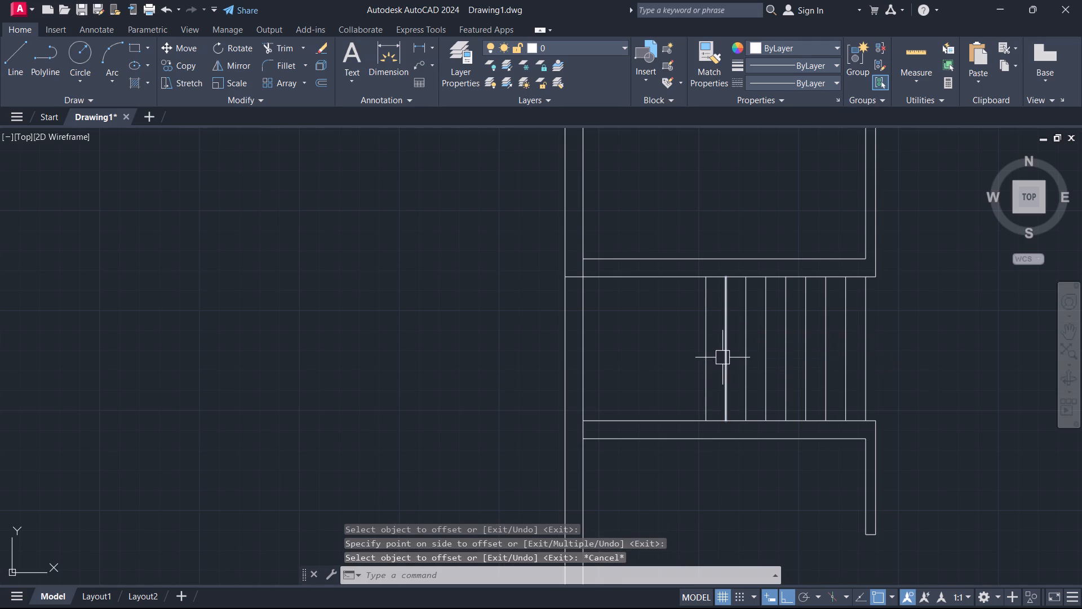
Offset the leftmost stair tread line 3' leftward to mark the landing edge.
key("o")
key("space")
type("3'")
key("Return")
left_click(703, 376)
left_click(669, 374)
key("Escape")
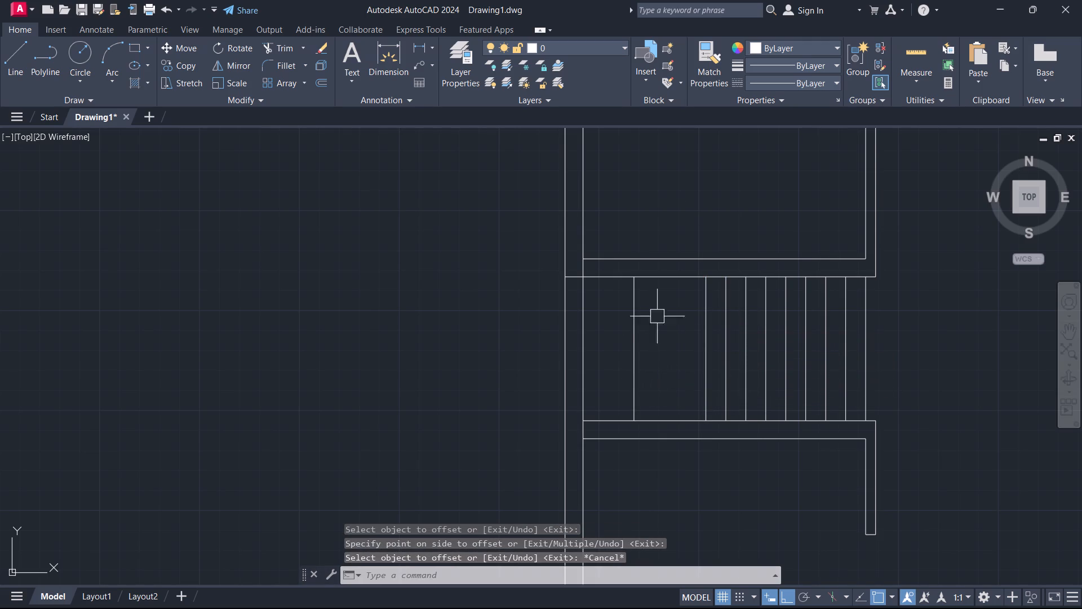
Offset the landing edge line 9" leftward to form the second line of the landing wall.
key("o")
key("space")
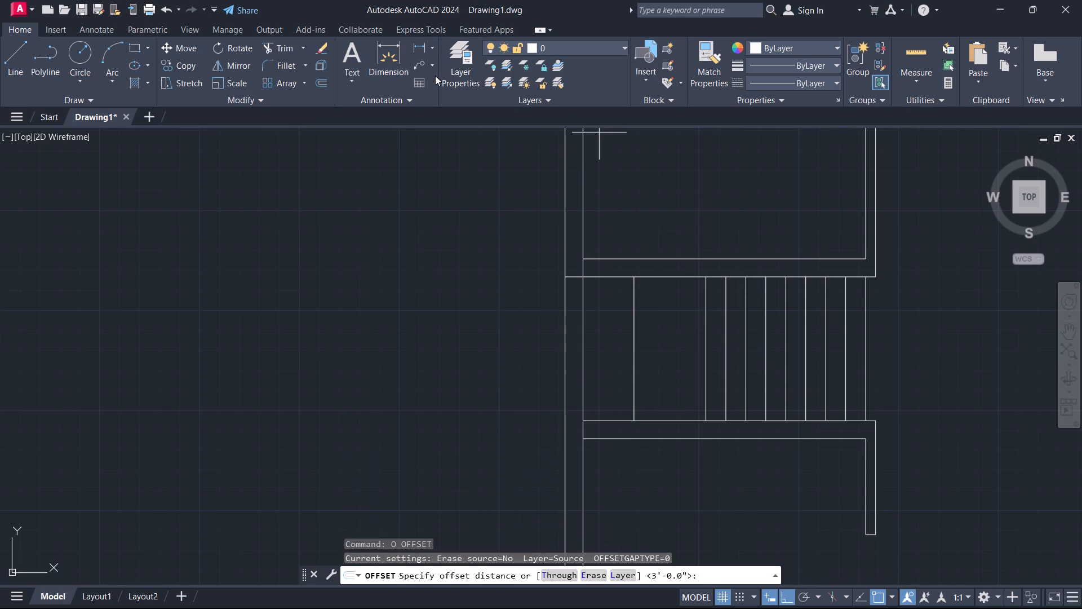
key("9")
key("Return")
left_click(640, 341)
left_click(610, 345)
key("Escape")
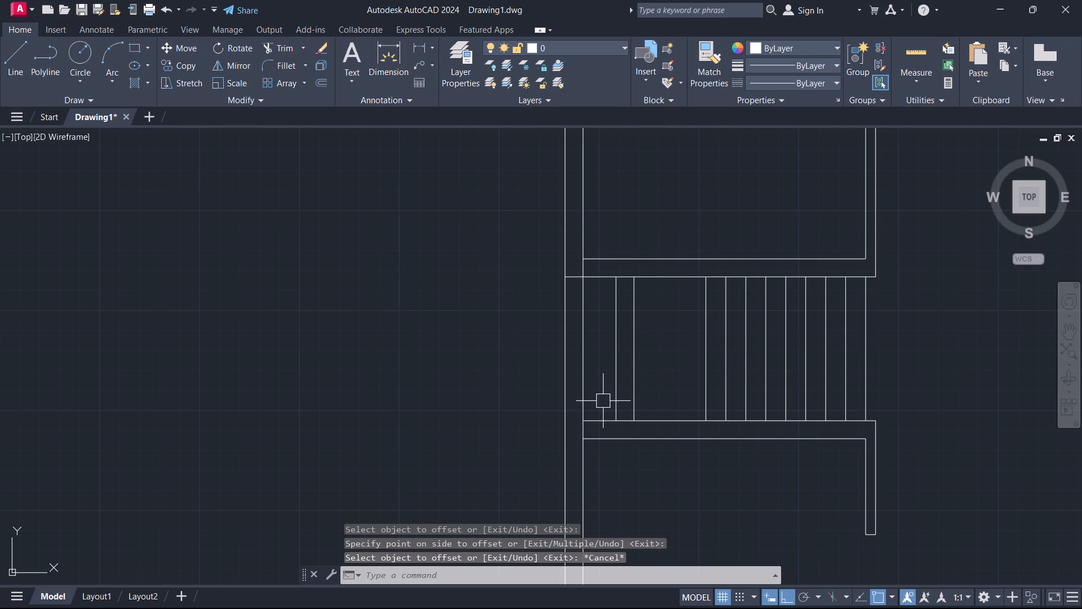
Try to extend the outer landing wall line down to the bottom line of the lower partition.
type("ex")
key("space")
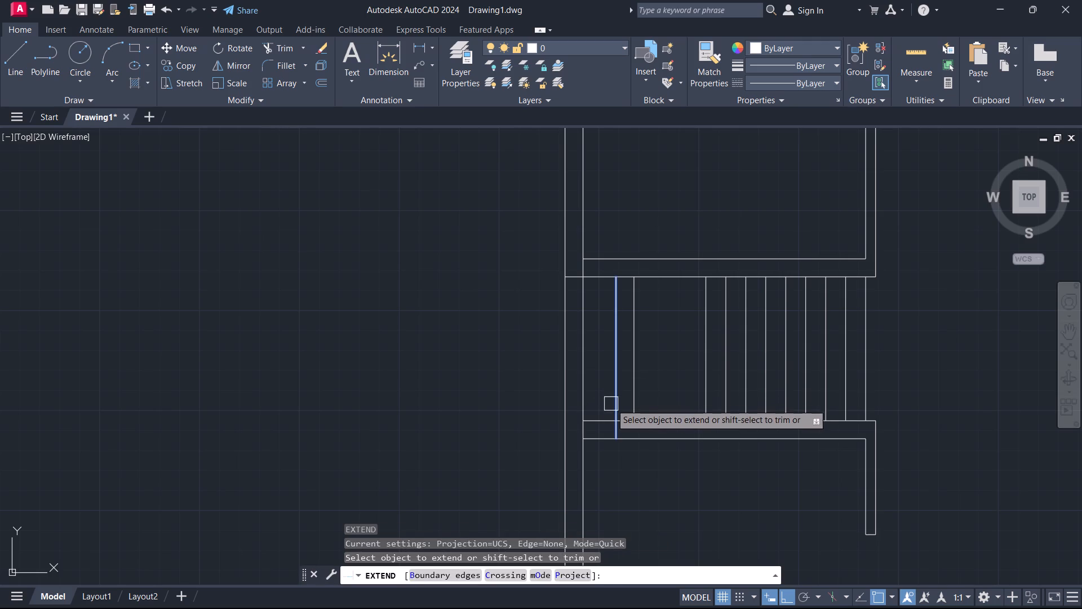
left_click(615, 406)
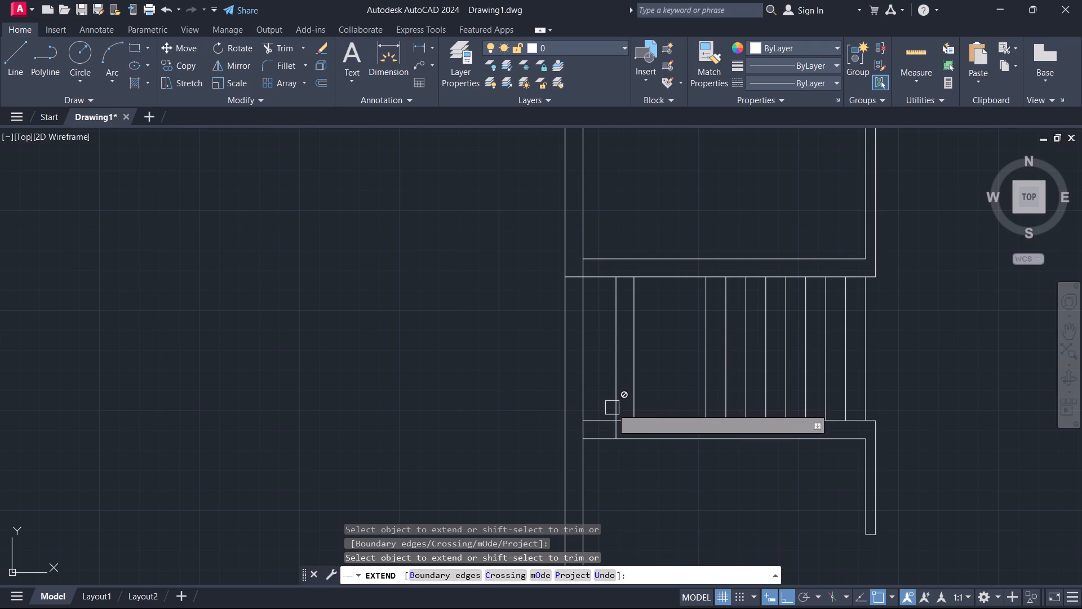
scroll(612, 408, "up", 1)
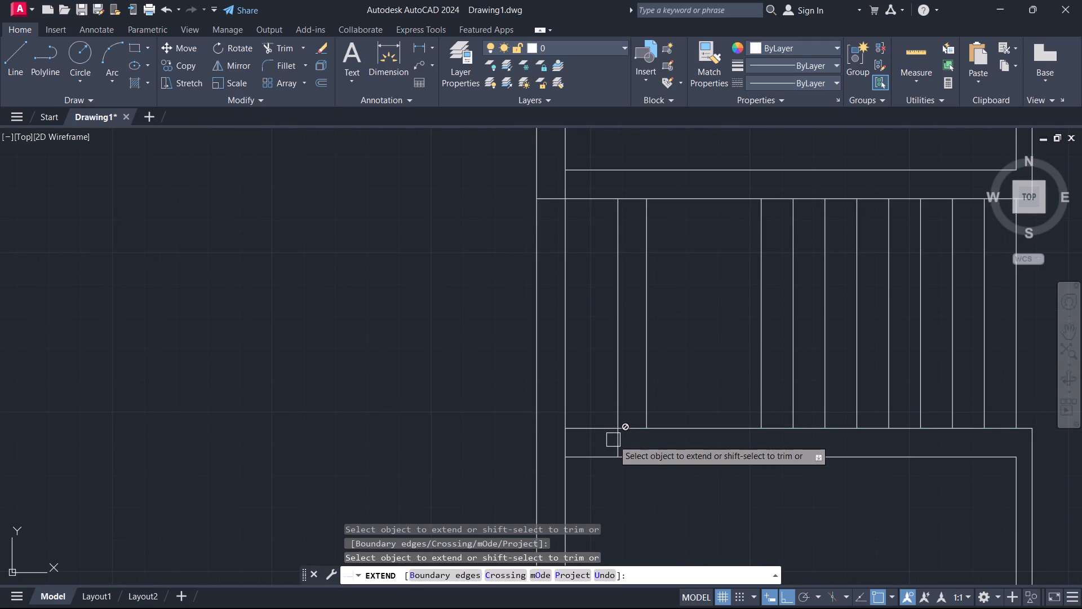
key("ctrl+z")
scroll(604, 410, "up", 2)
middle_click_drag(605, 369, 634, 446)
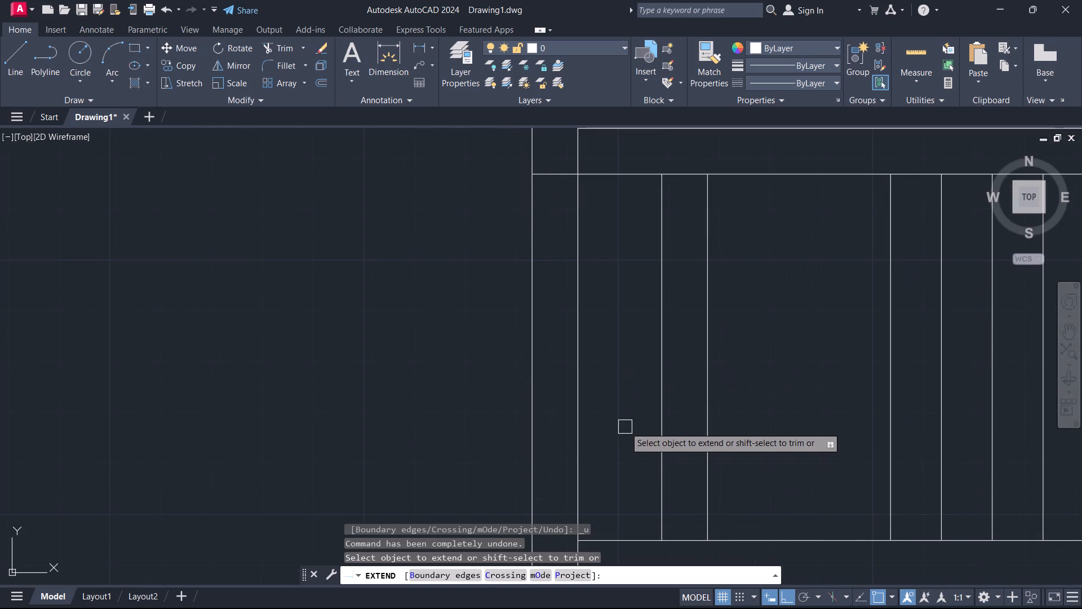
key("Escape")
Extend the top line of the partition below the stairs leftward to the outer left wall line.
middle_click_drag(610, 456, 676, 360)
type("ex")
key("space")
left_click(669, 445)
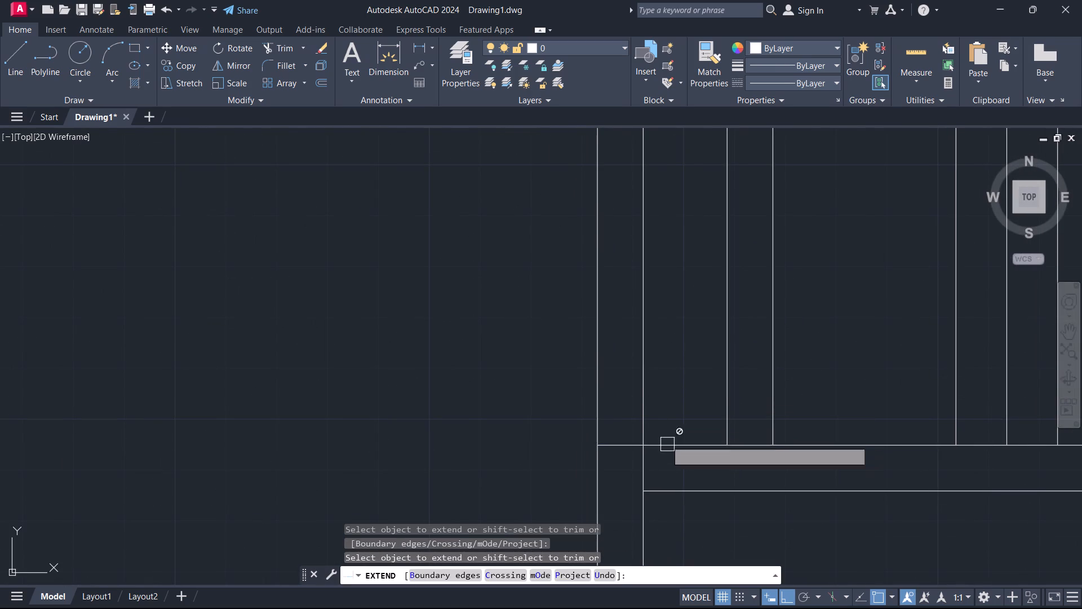
scroll(672, 390, "down", 2)
middle_click_drag(672, 390, 687, 523)
scroll(662, 433, "up", 1)
key("Escape")
Trim both left wall lines across the stair bay and the inner wall stub at the upper partition's left corner.
middle_click_drag(708, 453, 715, 367)
key("t")
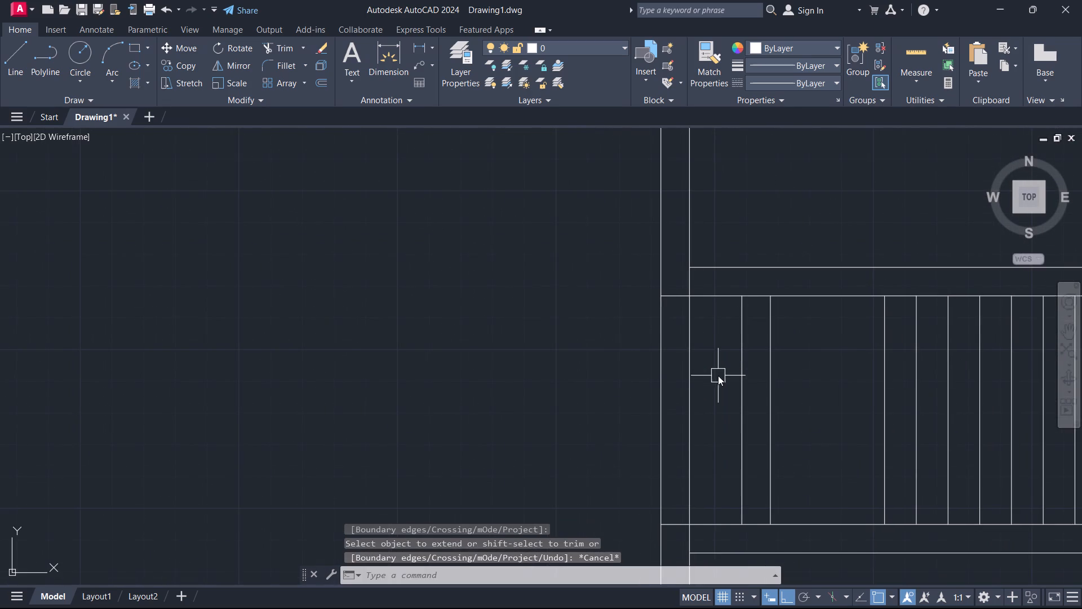
key("r")
key("space")
left_click_drag(716, 378, 568, 375)
scroll(682, 283, "up", 2)
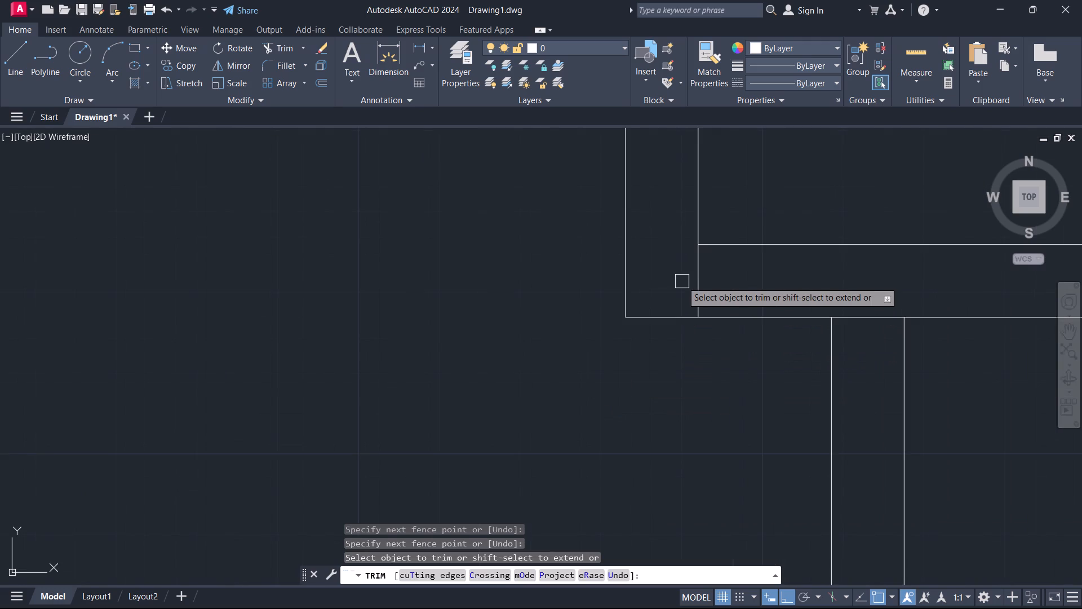
left_click(684, 281)
left_click(729, 283)
Trim the partition lines between the two landing wall lines at the top and bottom to open the wall junctions.
scroll(724, 367, "down", 4)
middle_click_drag(720, 396, 724, 326)
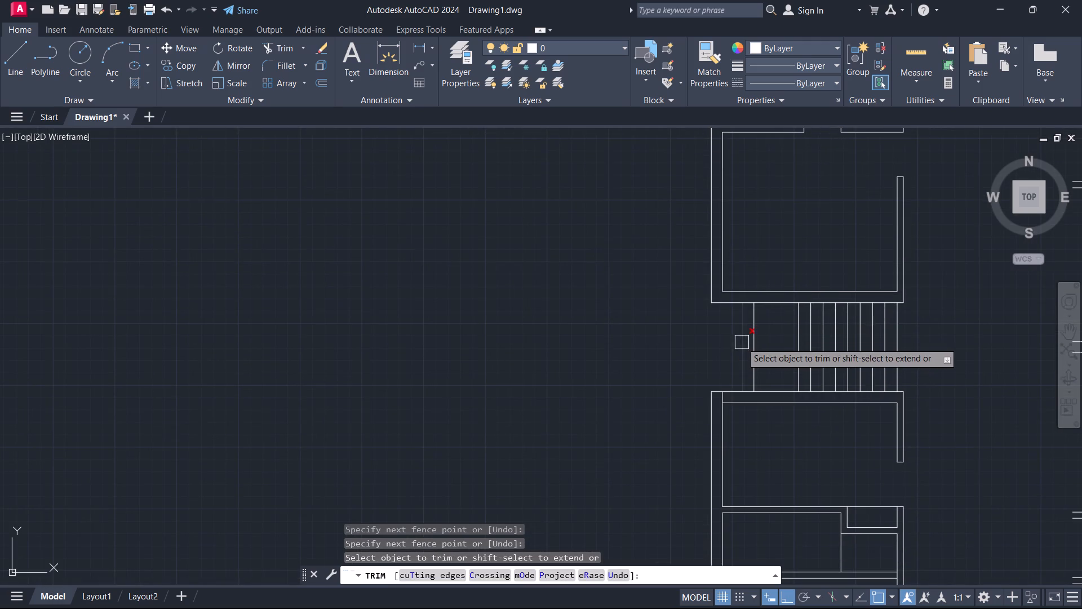
scroll(742, 343, "up", 1)
scroll(766, 284, "up", 3)
left_click_drag(703, 259, 710, 270)
scroll(702, 405, "down", 2)
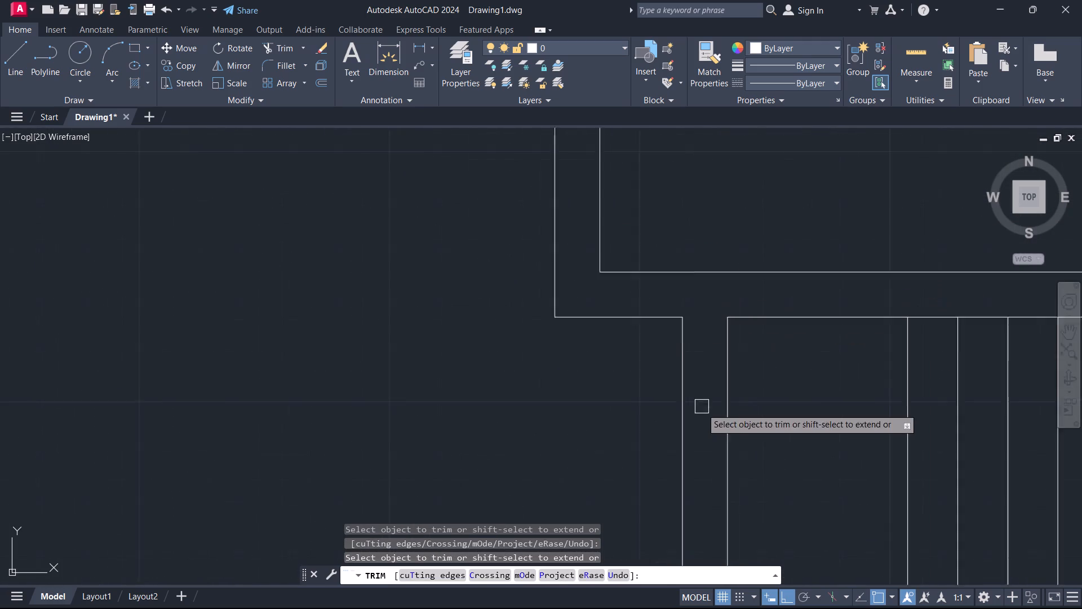
middle_click_drag(700, 407, 711, 258)
scroll(721, 423, "up", 2)
left_click(713, 429)
Trim the inner wall line stub at the left corner of the partition below the stairs.
left_click_drag(583, 480, 529, 460)
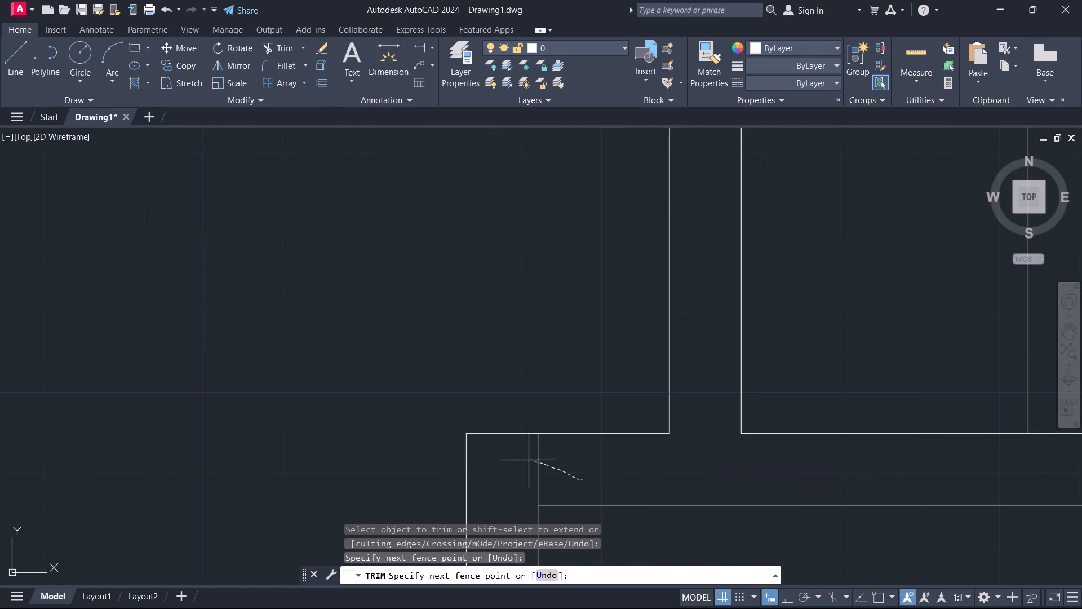
left_click_drag(529, 460, 506, 455)
key("Escape")
Draw a horizontal line across the stair flight at mid-width, from the first tread line's midpoint to the last tread line's midpoint.
scroll(535, 411, "down", 2)
middle_click_drag(530, 407, 488, 402)
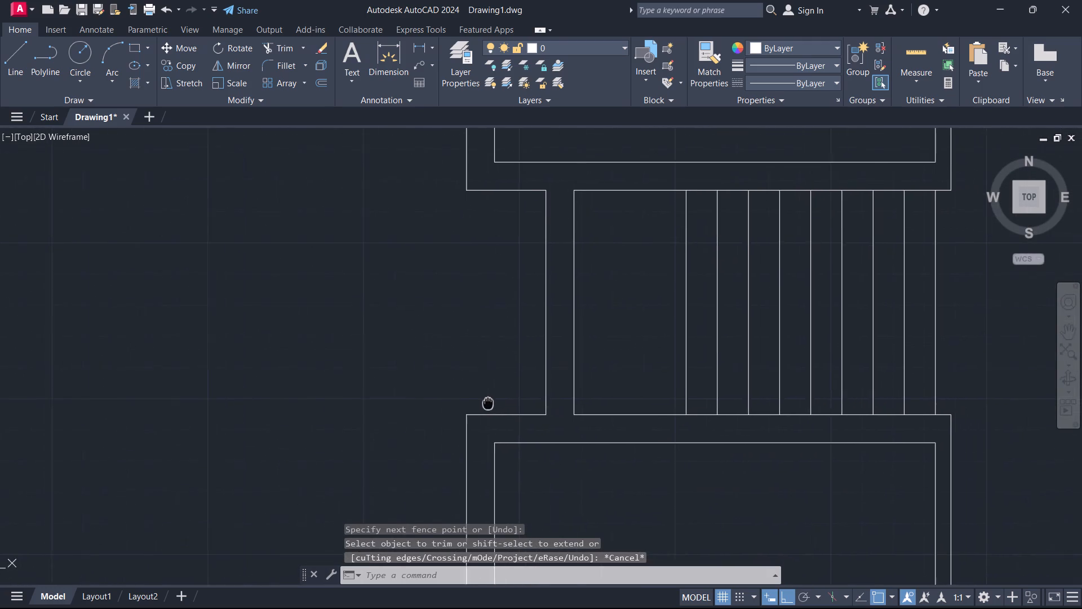
middle_click_drag(488, 402, 478, 408)
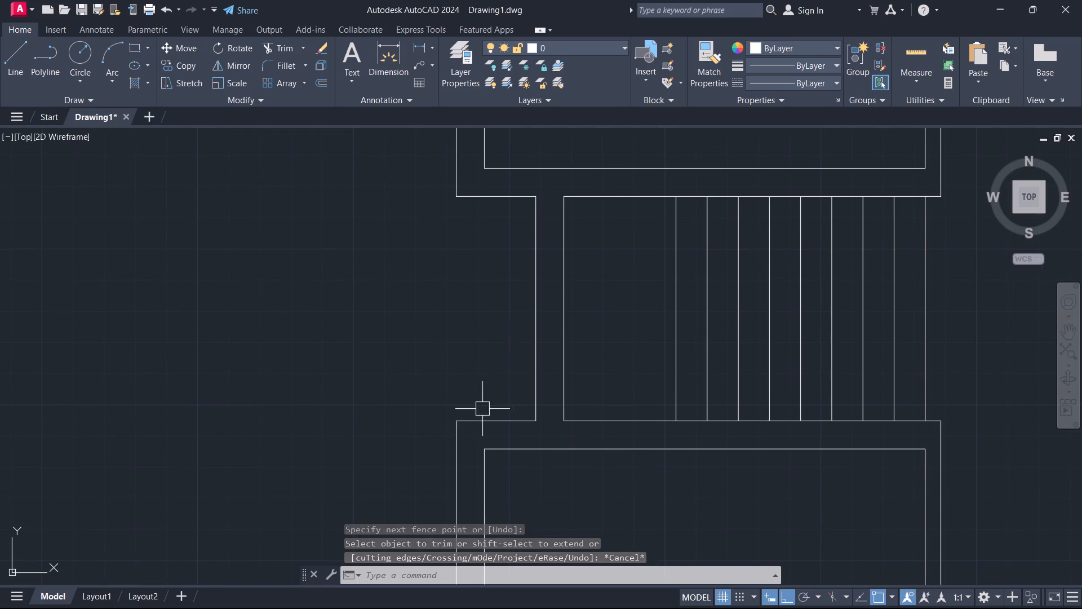
type("l")
key("space")
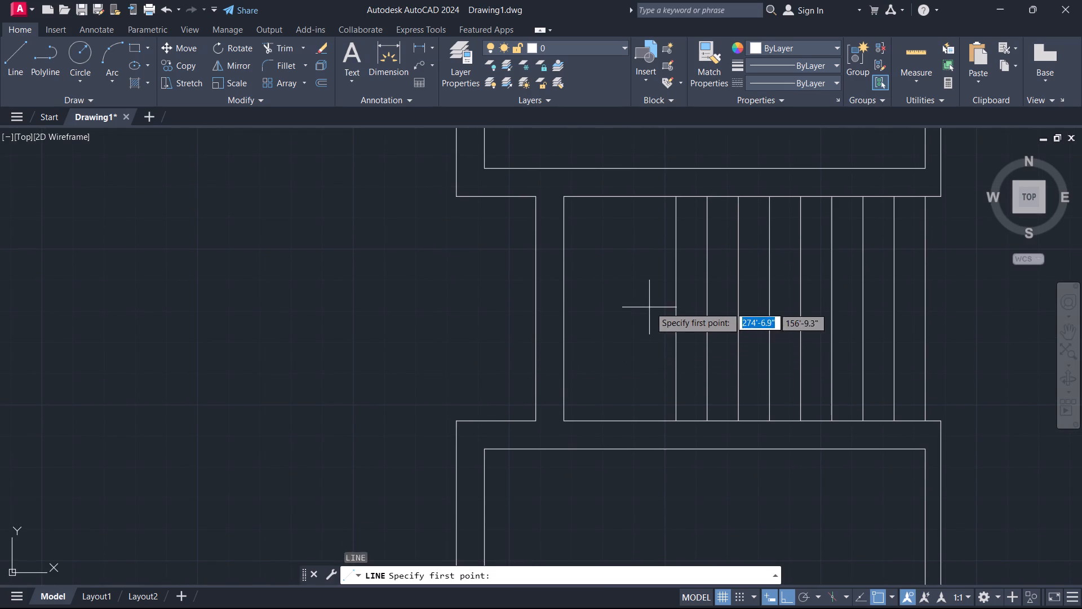
left_click(674, 308)
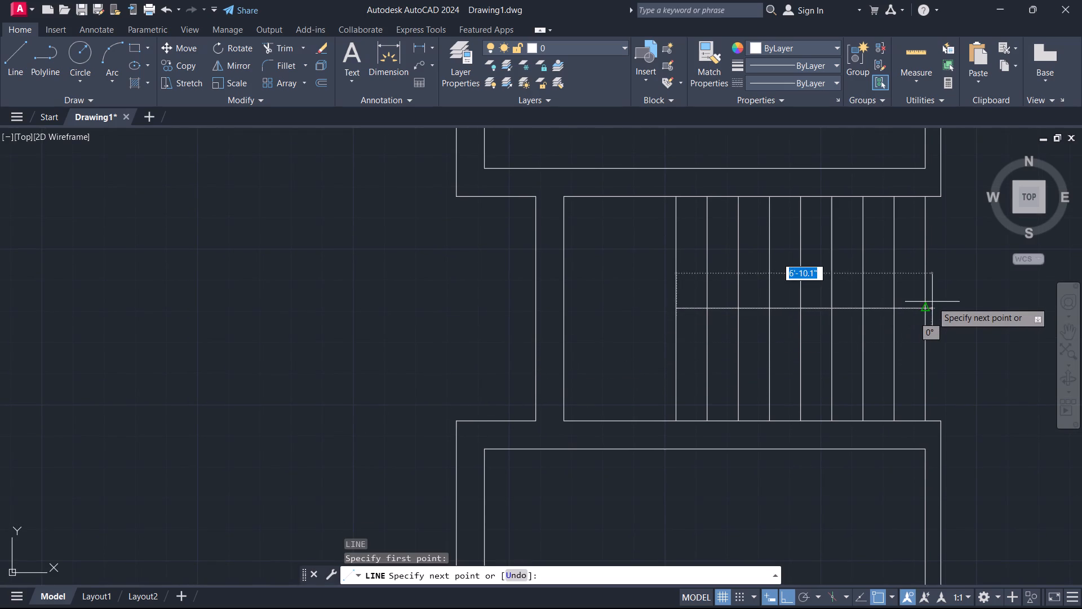
left_click(922, 309)
key("Escape")
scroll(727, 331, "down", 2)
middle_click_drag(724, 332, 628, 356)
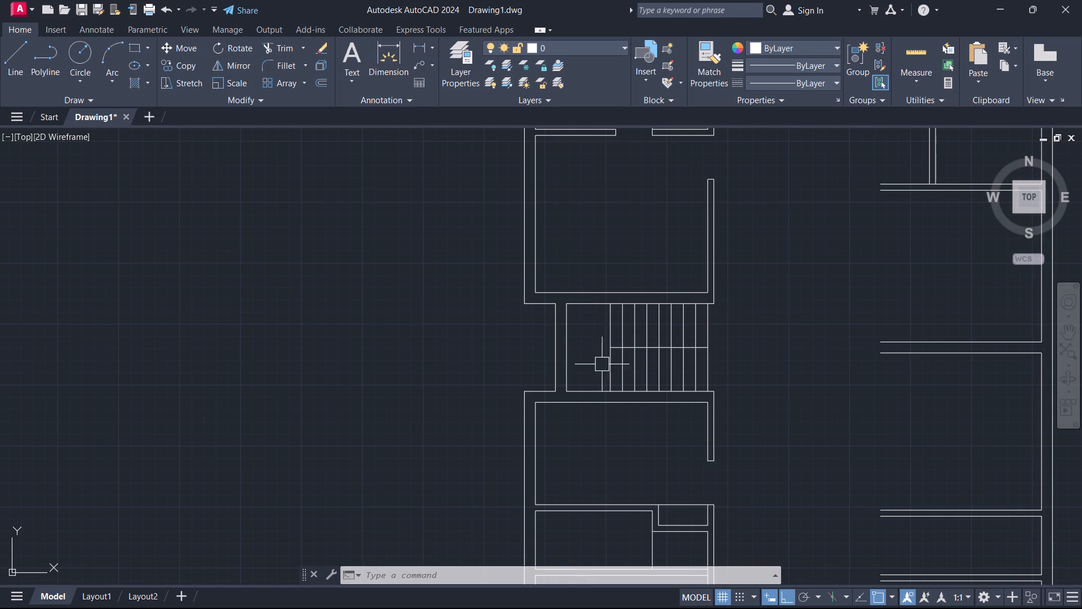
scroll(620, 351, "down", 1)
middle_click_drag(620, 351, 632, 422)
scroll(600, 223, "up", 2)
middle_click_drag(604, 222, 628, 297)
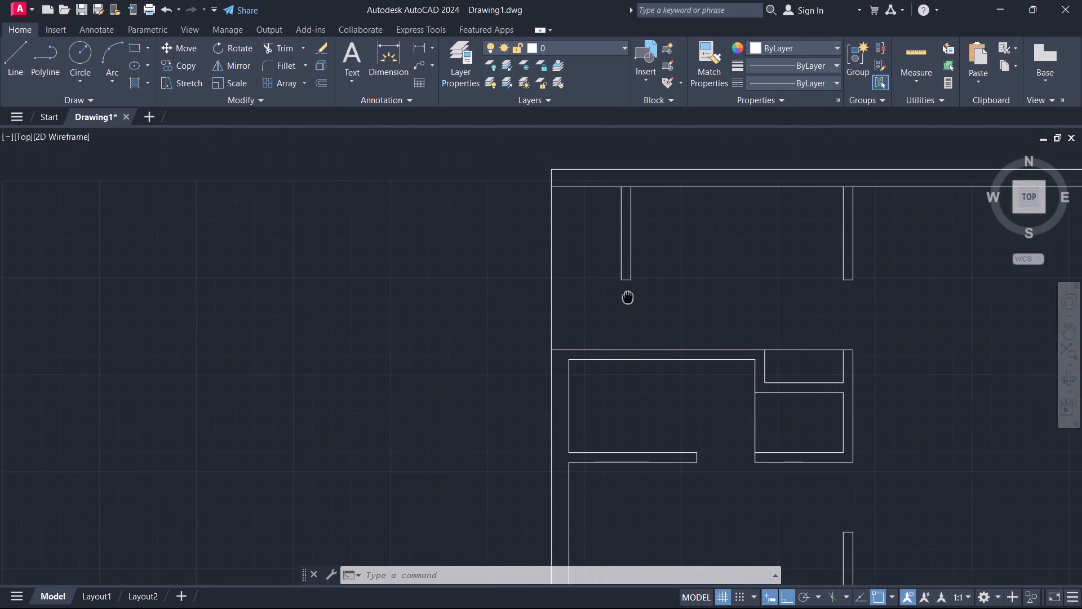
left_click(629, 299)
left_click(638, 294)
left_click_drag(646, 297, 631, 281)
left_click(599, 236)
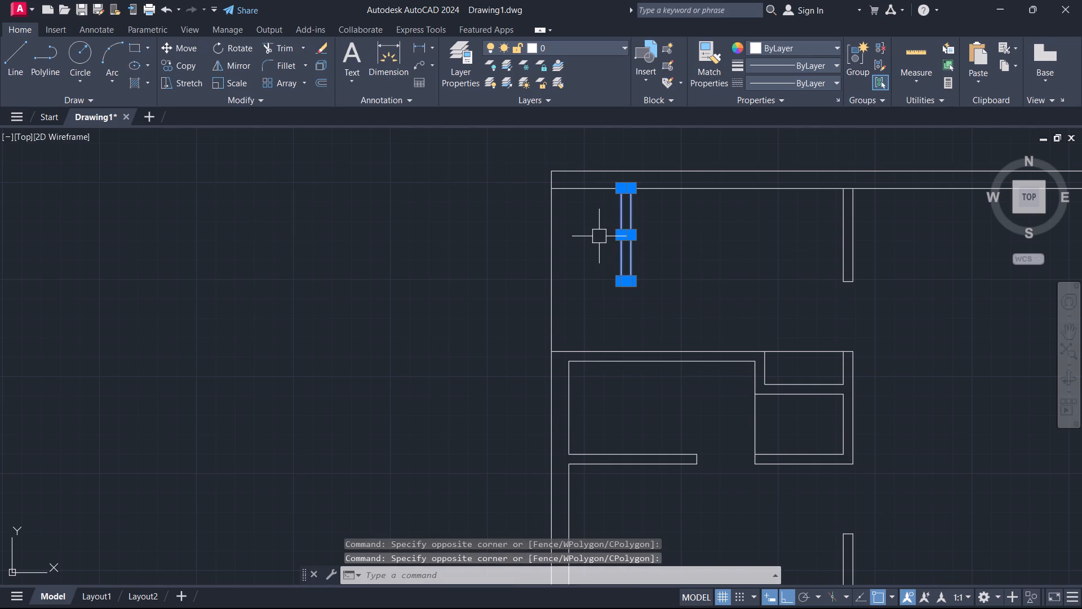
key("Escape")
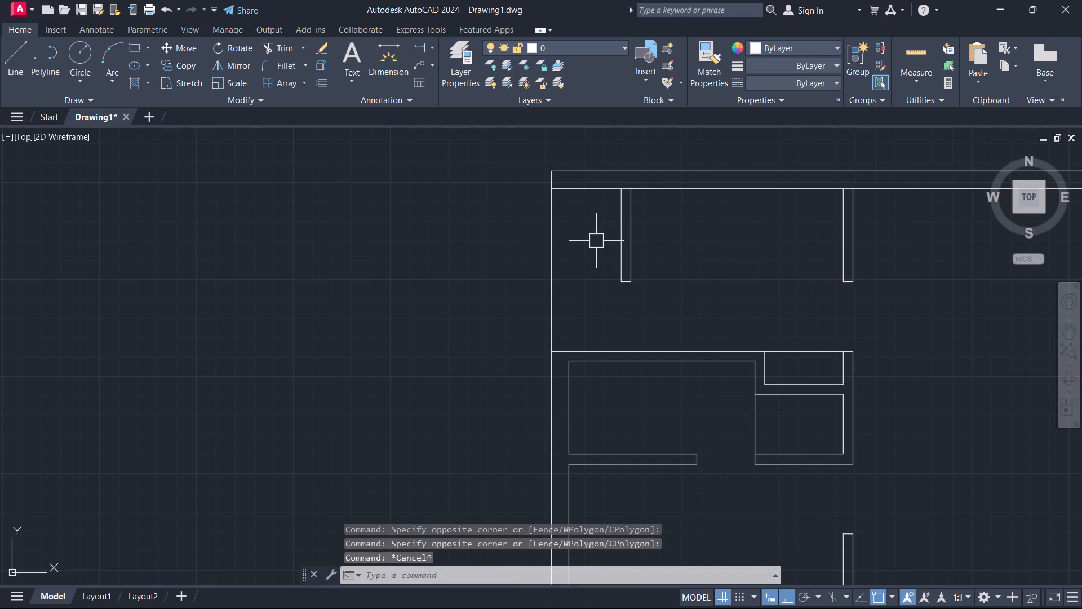
Offset the inner line of the short right wall in the room below the stairs 9'1.5" to the left.
type("o")
key("space")
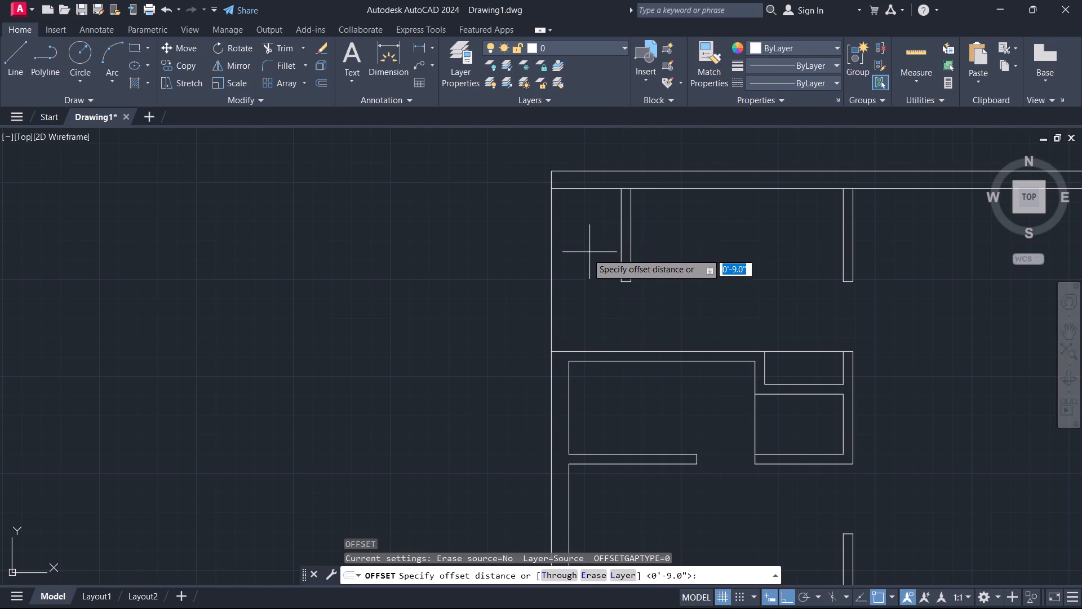
key("9")
key("apostrophe")
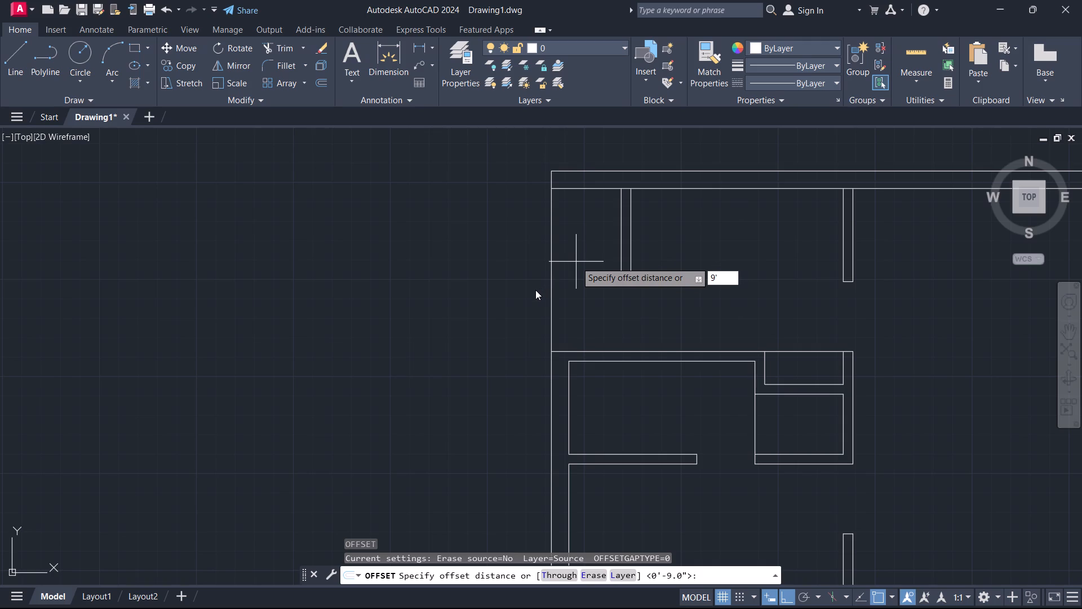
key("1")
key("period")
key("5")
key("Return")
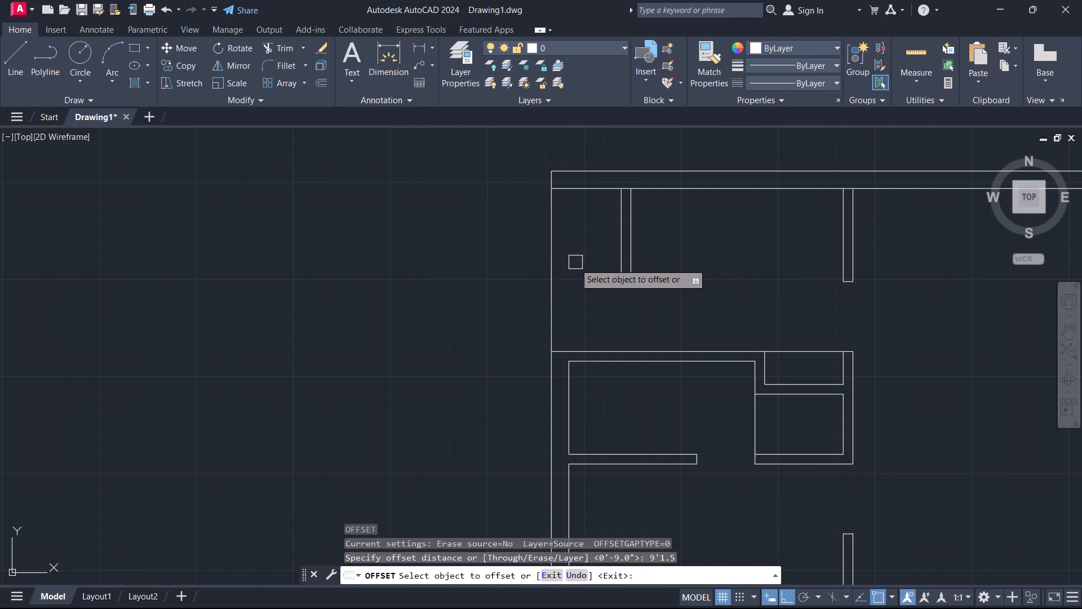
scroll(594, 330, "down", 2)
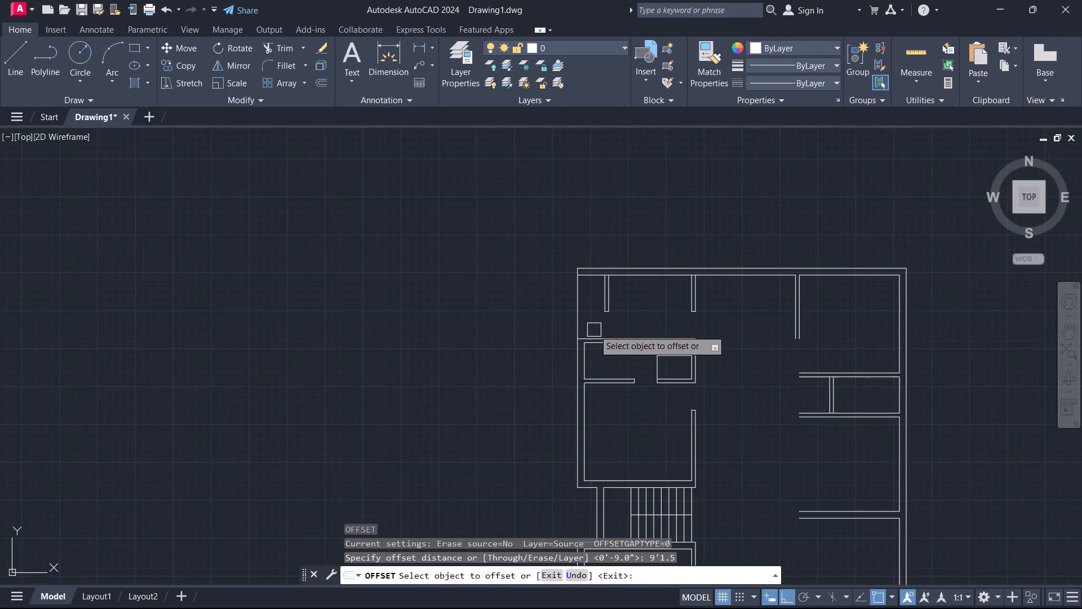
scroll(594, 330, "down", 1)
middle_click_drag(607, 403, 652, 244)
scroll(683, 321, "up", 2)
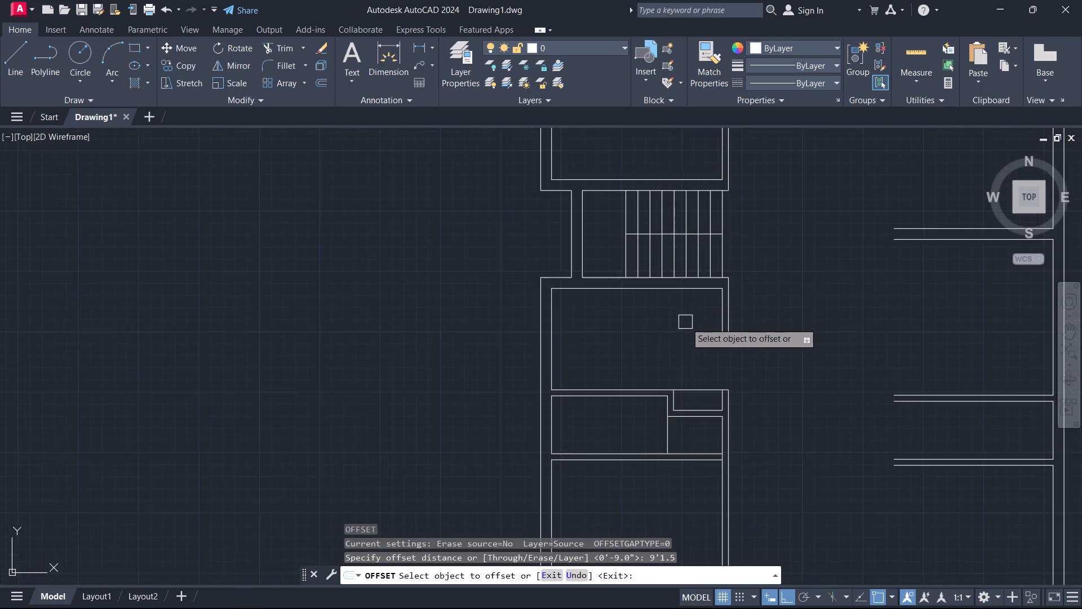
scroll(686, 323, "up", 1)
left_click(736, 332)
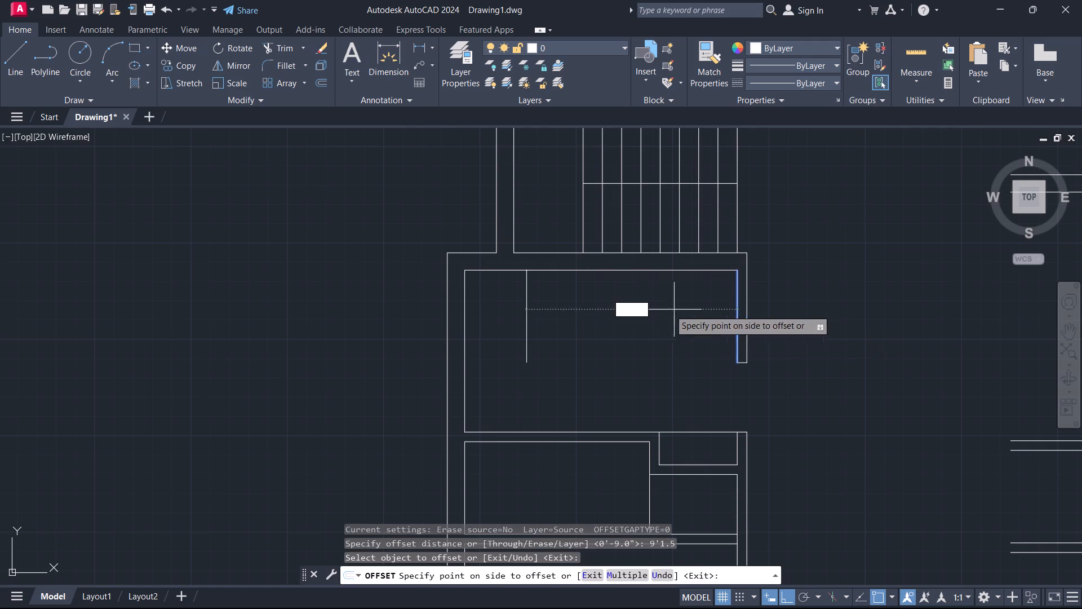
left_click(640, 315)
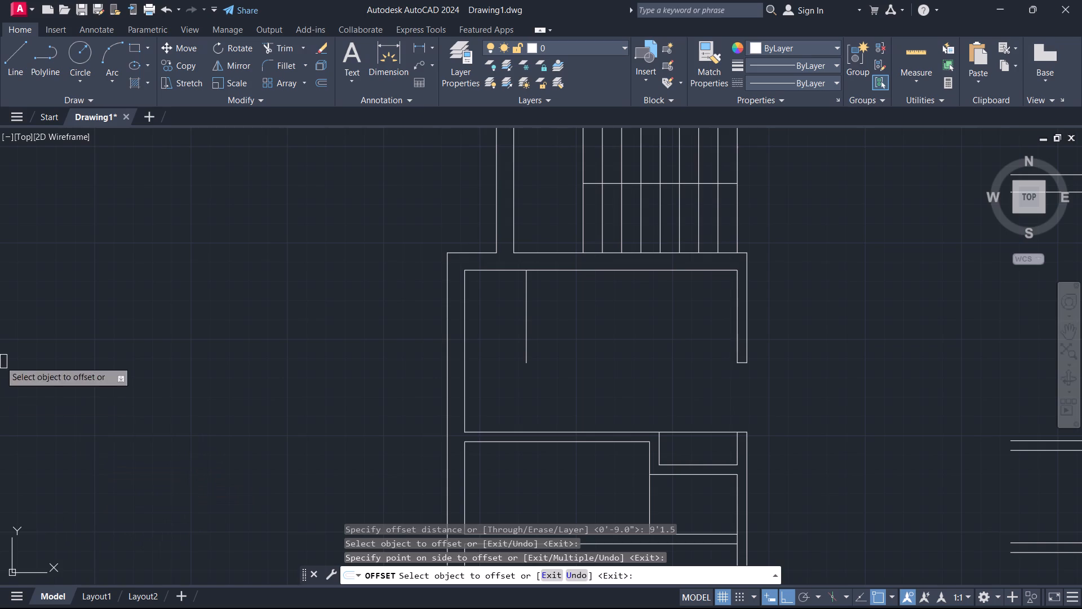
left_click_drag(526, 314, 518, 311)
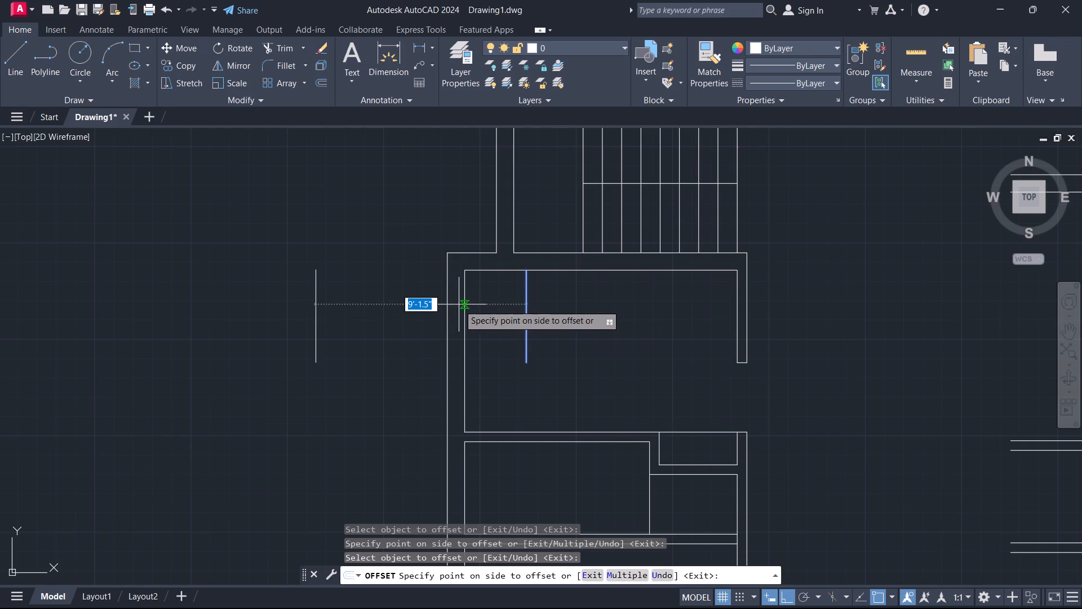
key("Escape")
Offset the new vertical line in the room below the stairs 5 inches to the left to give the partition its thickness.
key("o")
key("space")
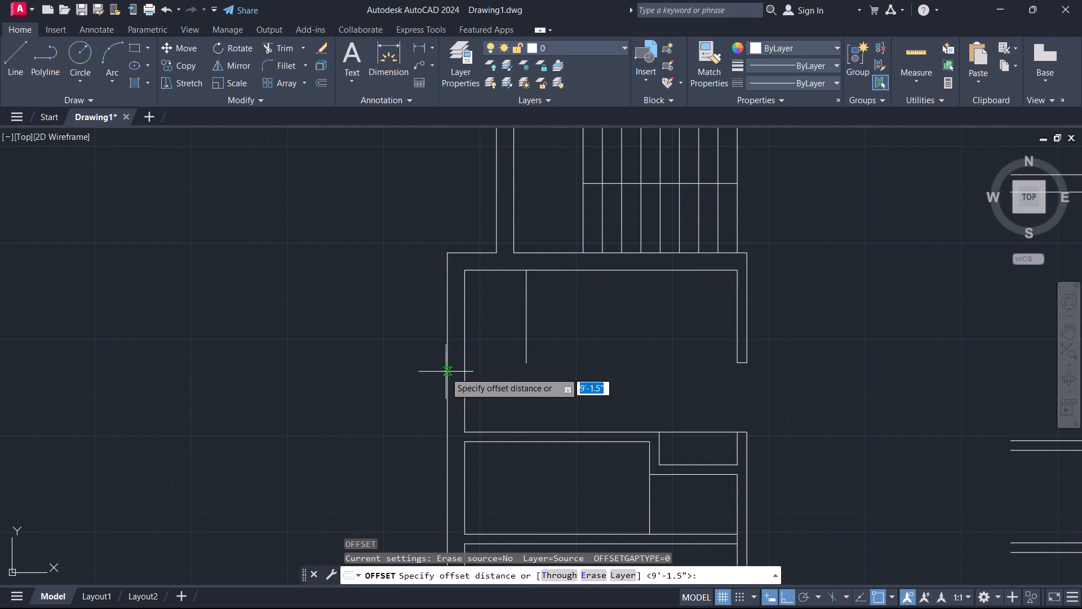
key("5")
key("Return")
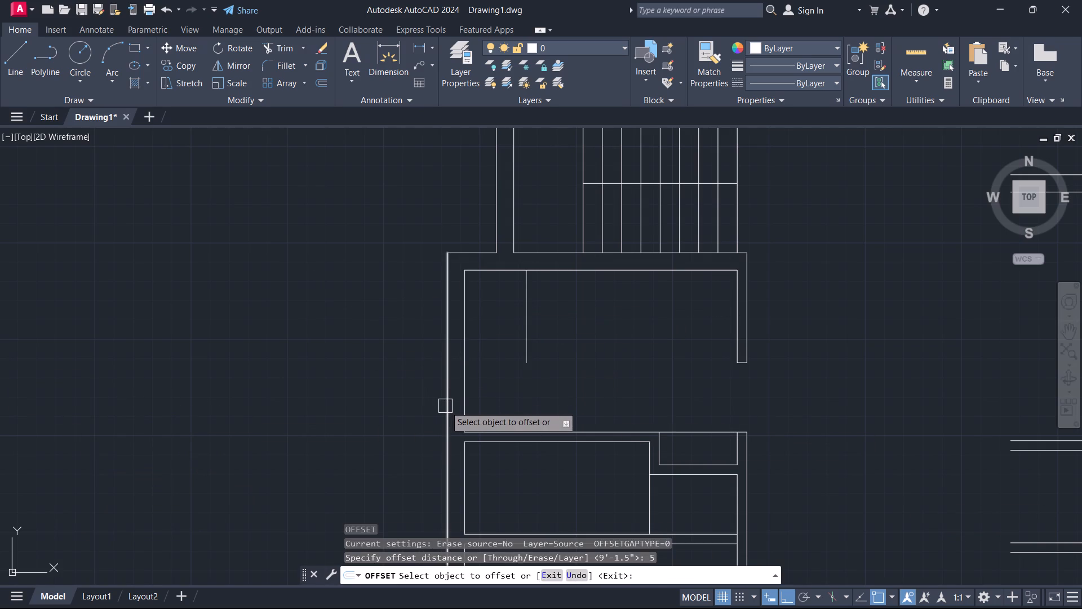
left_click_drag(523, 350, 518, 348)
left_click(496, 345)
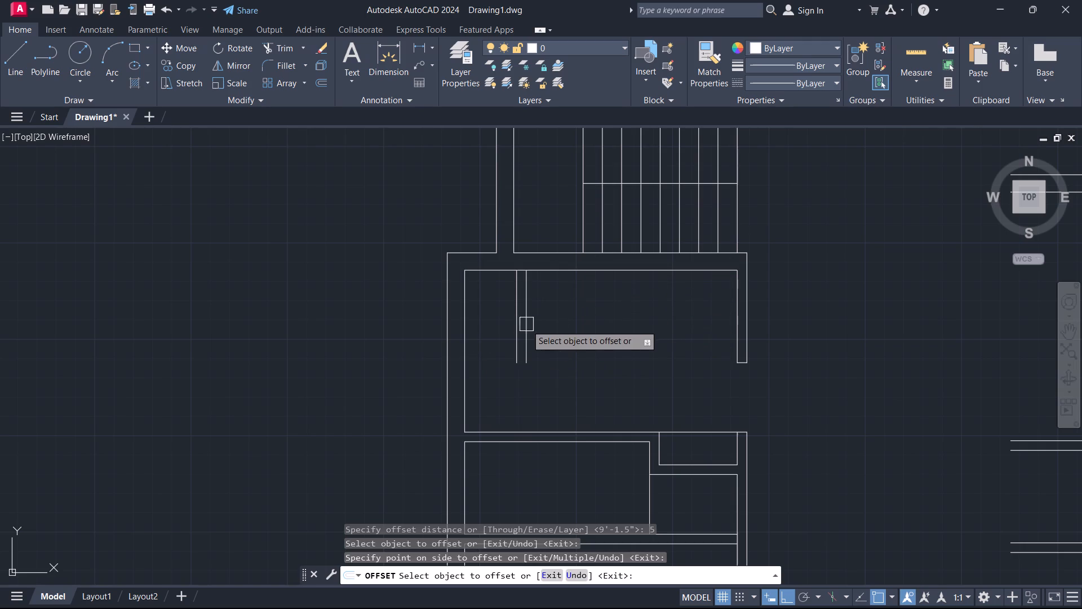
scroll(503, 367, "up", 1)
middle_click_drag(506, 379, 551, 411)
key("Escape")
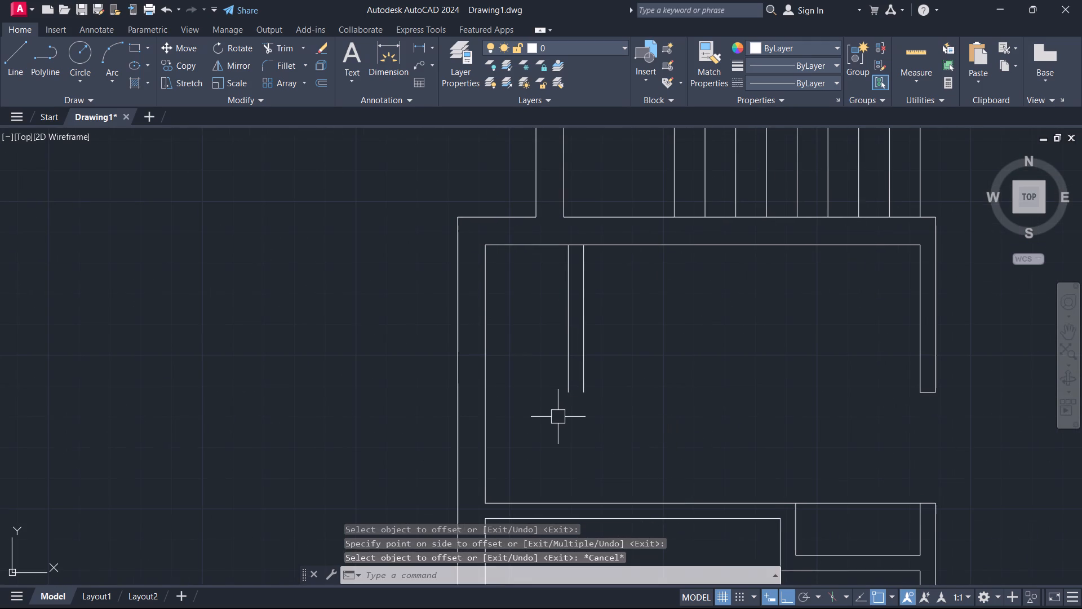
Close the lower end of the new short partition with a line joining its two vertical lines.
type("l")
key("space")
left_click_drag(588, 393, 578, 392)
left_click(567, 390)
key("Escape")
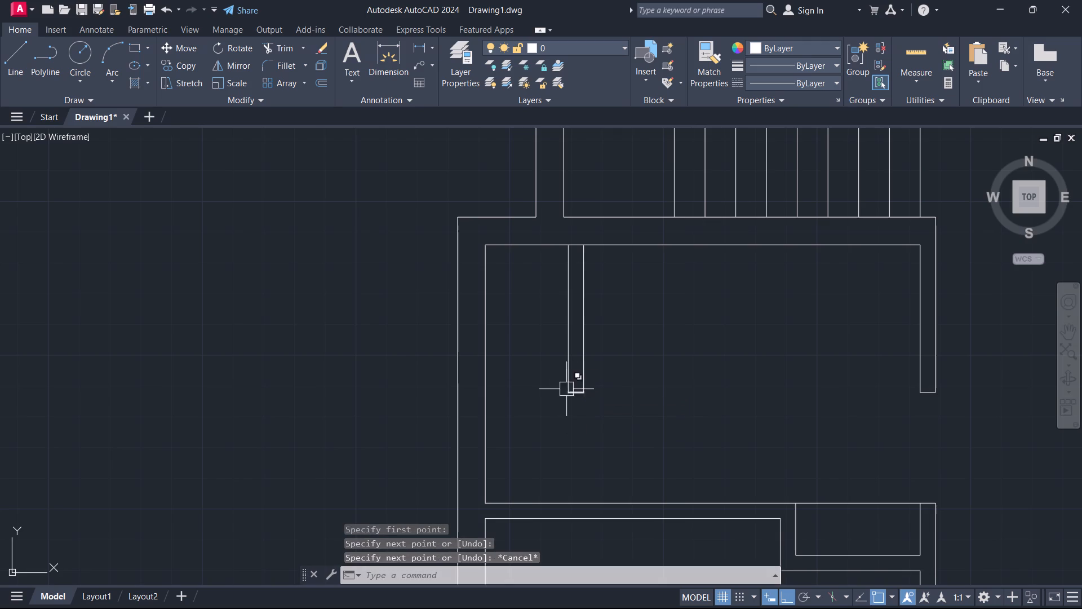
Extend the room's top and bottom wall lines leftward to the outer left wall line.
type("ex")
key("space")
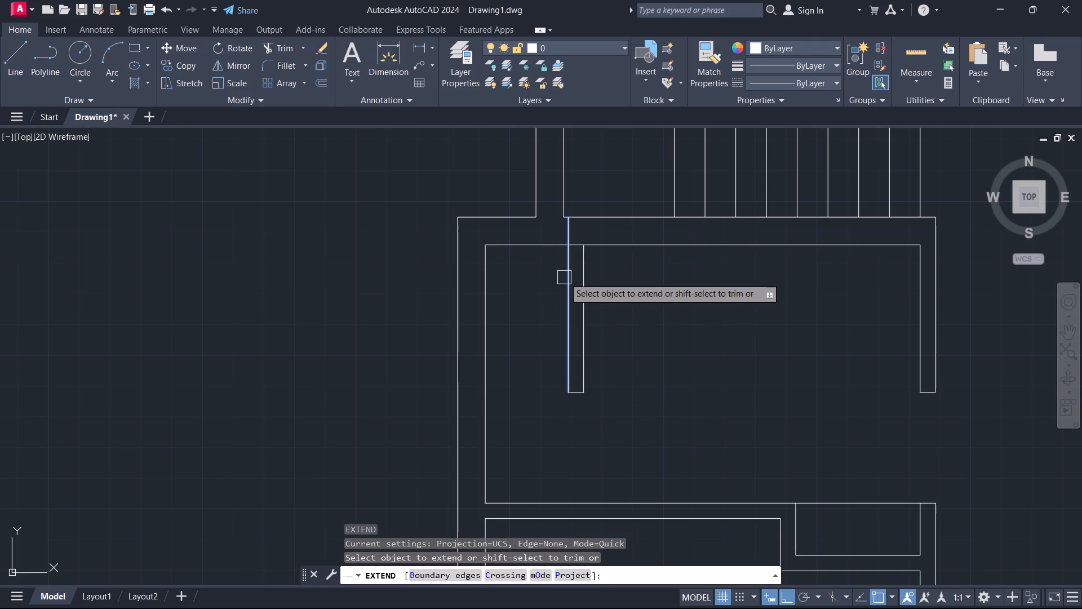
key("Escape")
middle_click_drag(553, 340, 682, 323)
scroll(553, 340, "down", 1)
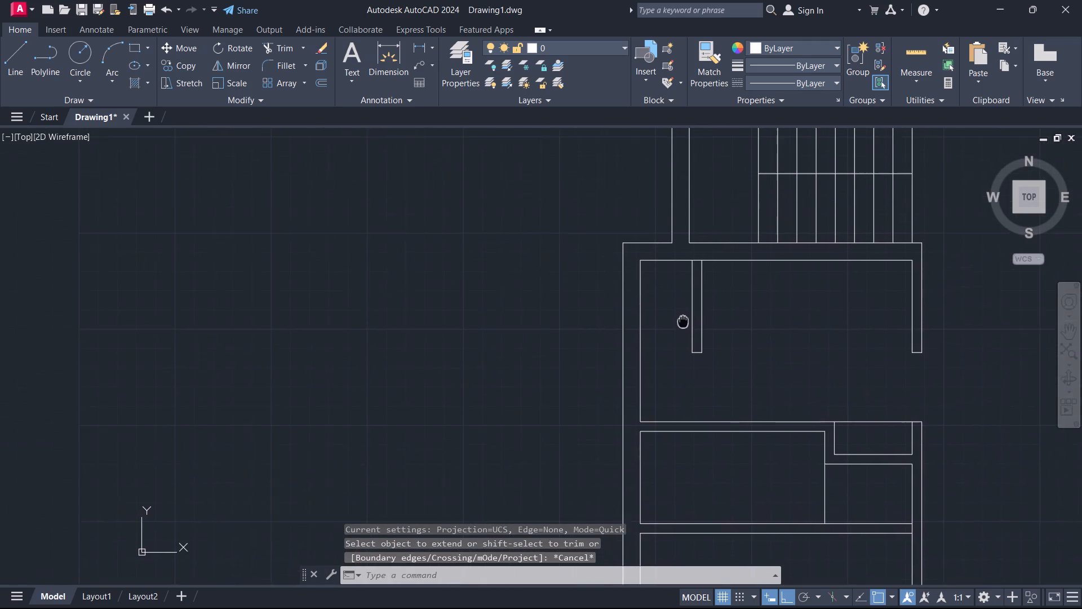
middle_click_drag(682, 323, 681, 327)
scroll(680, 323, "up", 1)
key("Escape")
middle_click_drag(655, 349, 627, 330)
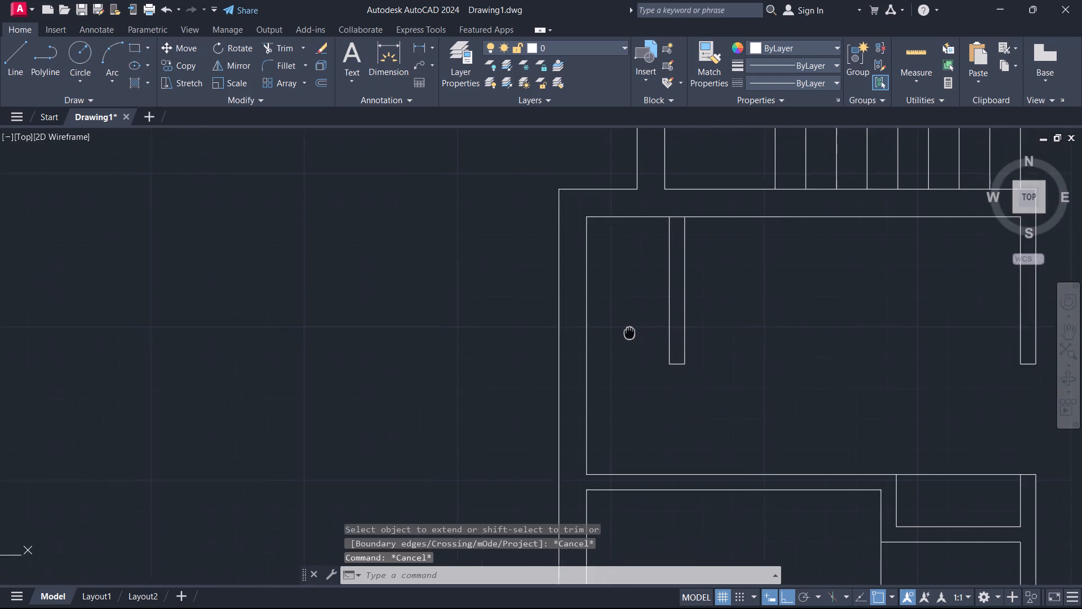
middle_click_drag(627, 330, 633, 334)
type("ex")
key("space")
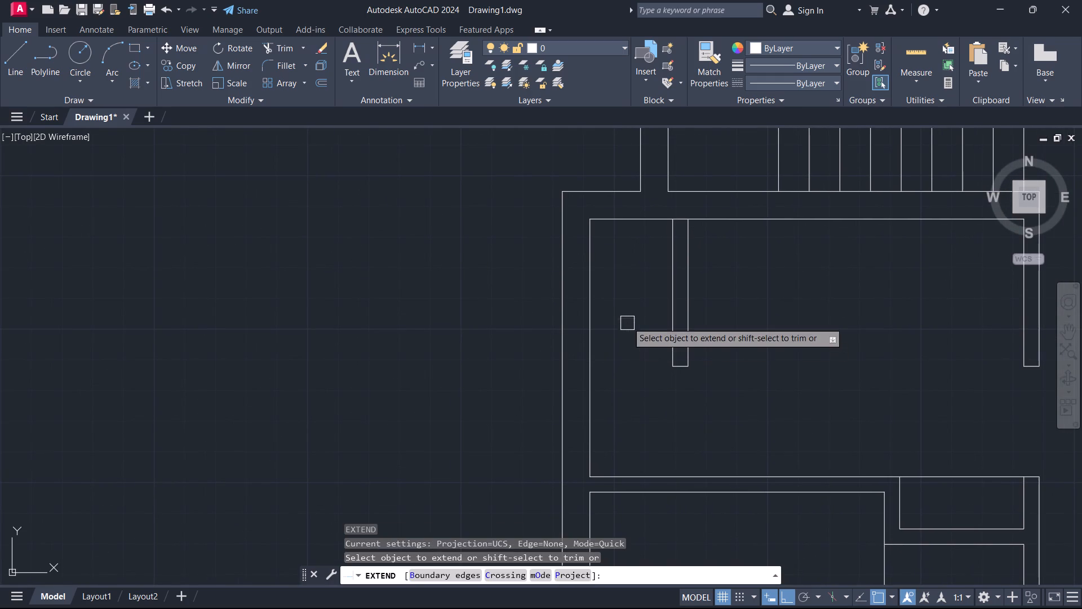
left_click(635, 221)
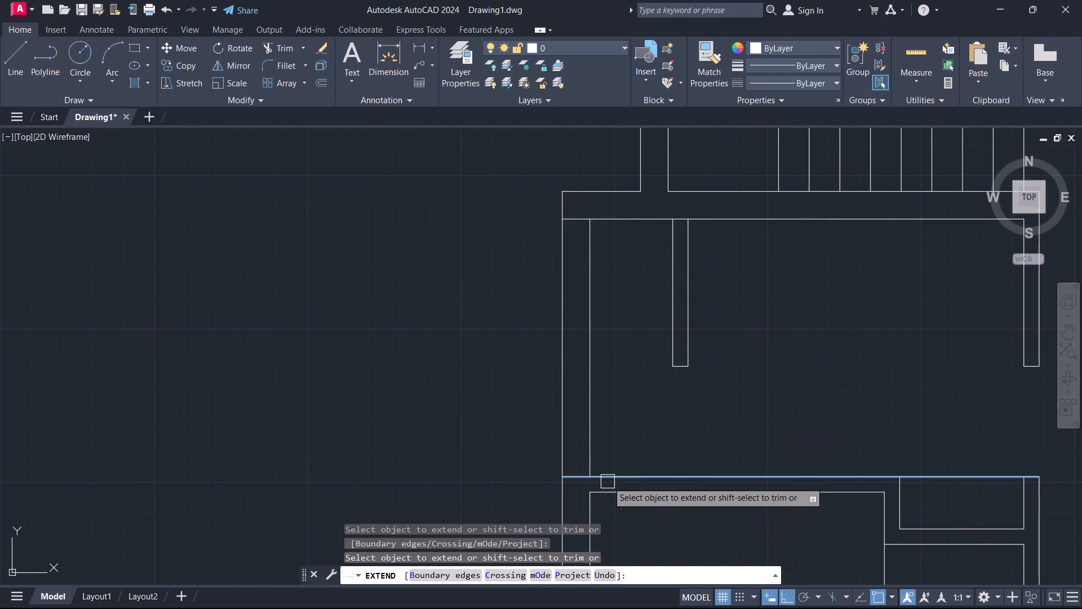
left_click(611, 478)
key("Escape")
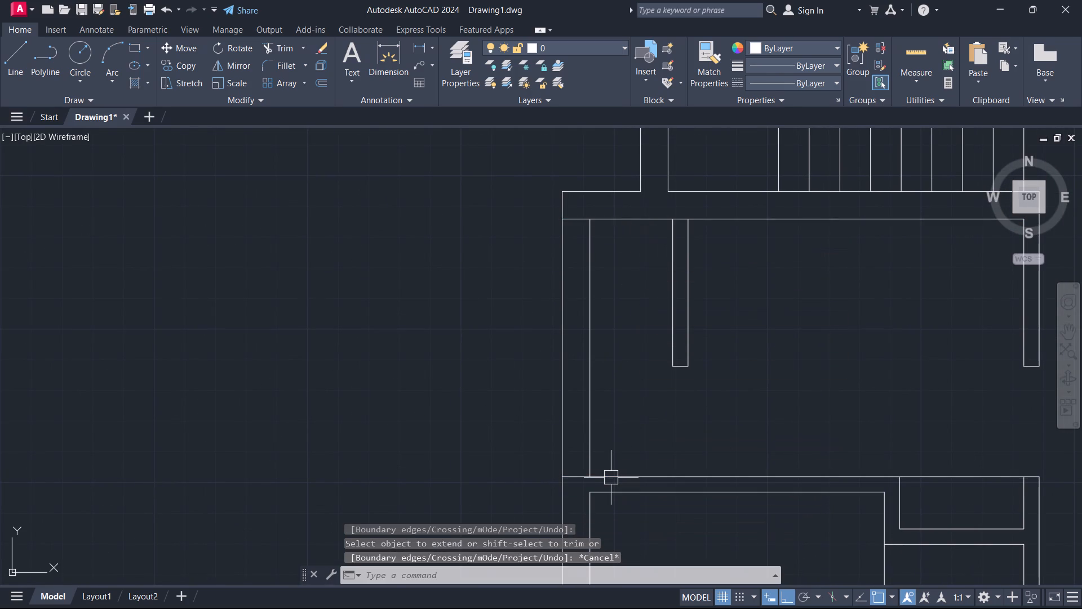
Trim away the room's inner left wall line and the top wall line segment between the new partition's two lines.
type("tr")
key("space")
left_click_drag(638, 417, 595, 417)
middle_click_drag(659, 272, 657, 439)
scroll(659, 272, "up", 1)
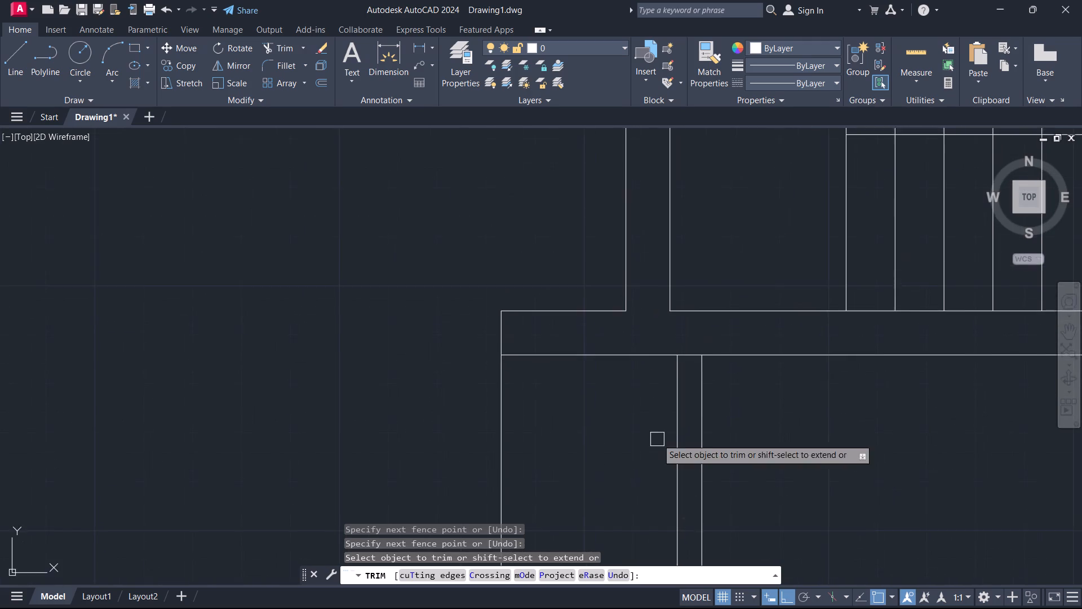
scroll(671, 393, "up", 2)
left_click_drag(712, 338, 713, 298)
key("Escape")
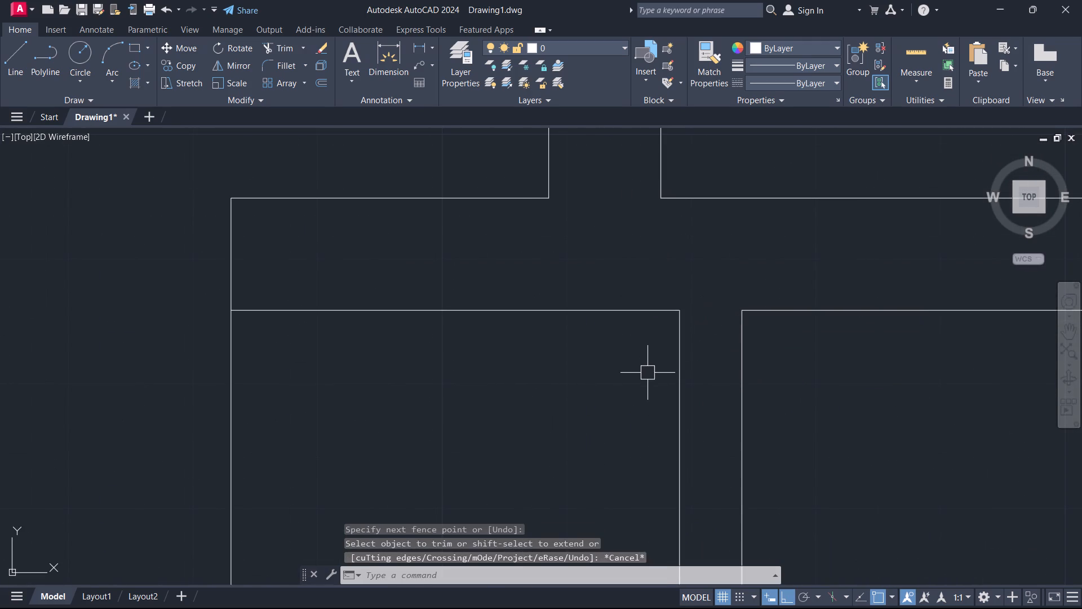
Trim the inner line of the plan's top wall between the two lines of its leftmost short partition to open the junction.
scroll(646, 374, "down", 1)
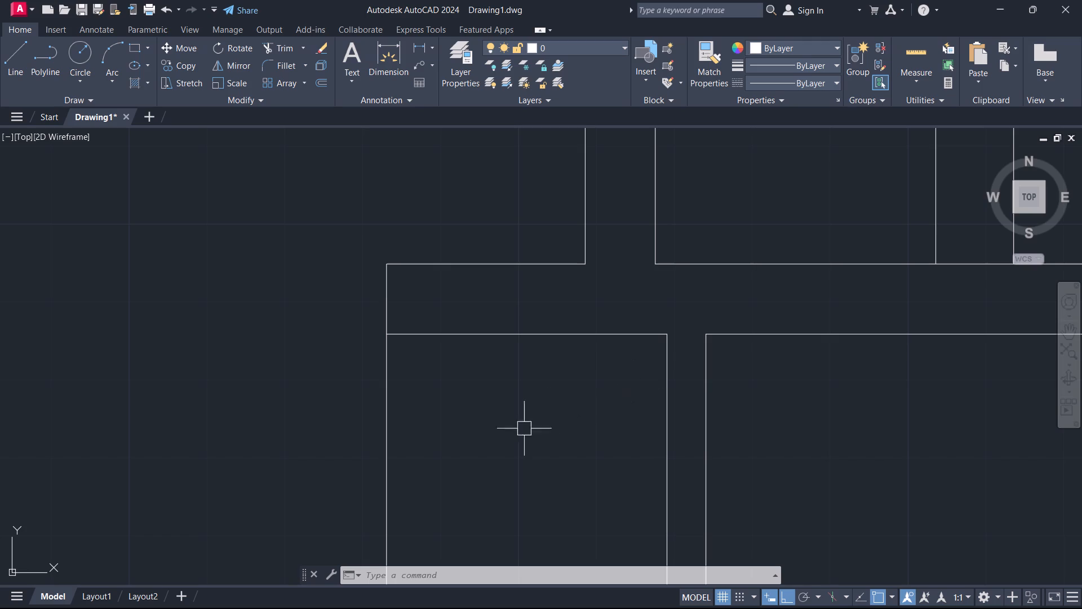
scroll(585, 403, "down", 3)
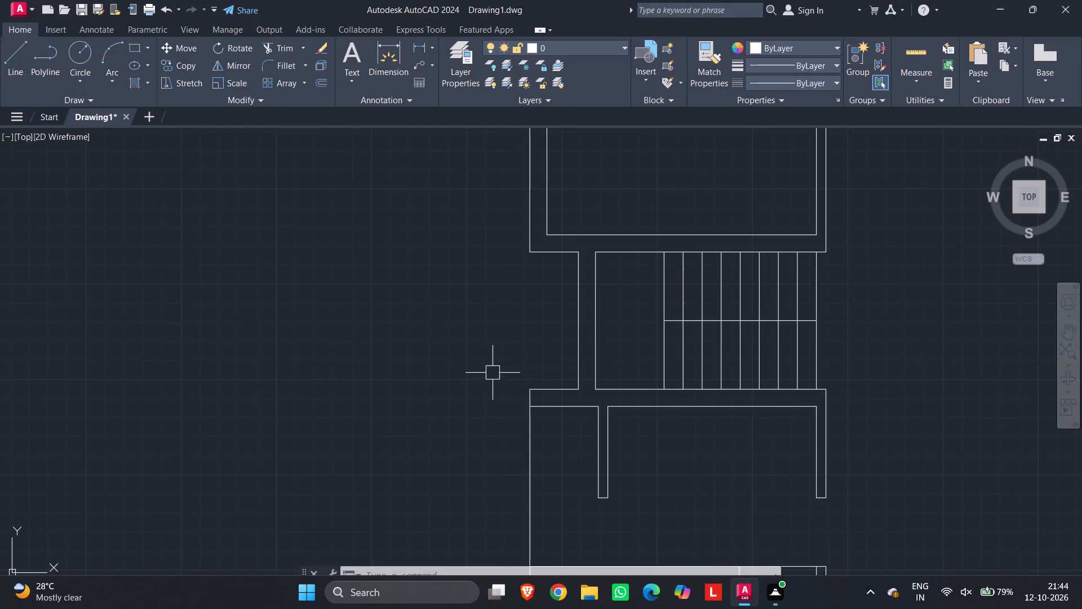
middle_click_drag(627, 351, 617, 423)
scroll(613, 308, "down", 2)
middle_click_drag(613, 308, 642, 413)
scroll(648, 288, "up", 2)
middle_click_drag(648, 286, 663, 458)
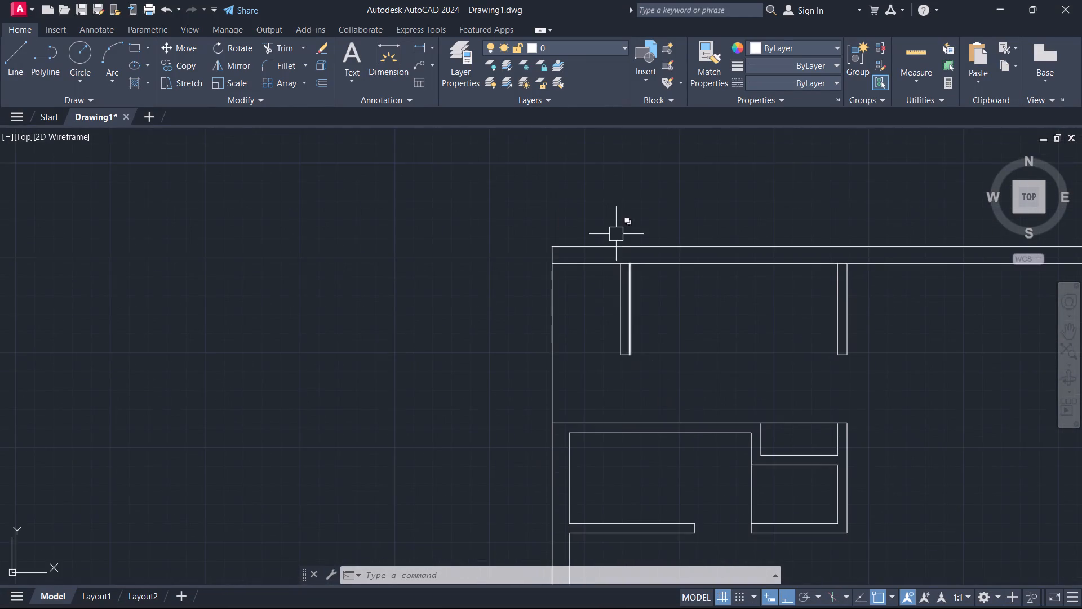
scroll(614, 232, "up", 3)
type("tr")
key("space")
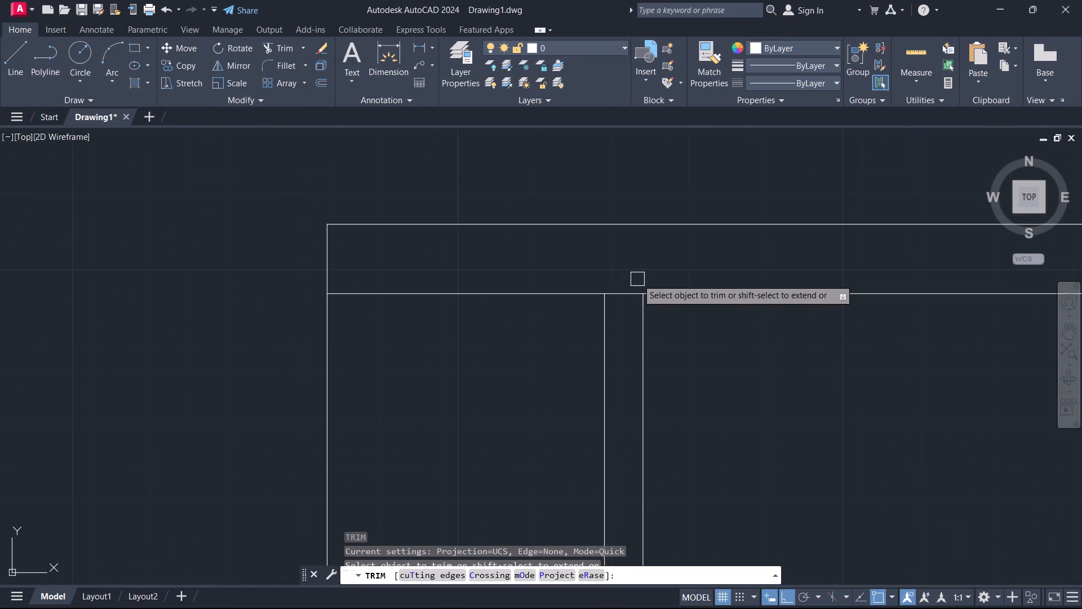
scroll(638, 285, "up", 1)
left_click(632, 285)
left_click(610, 363)
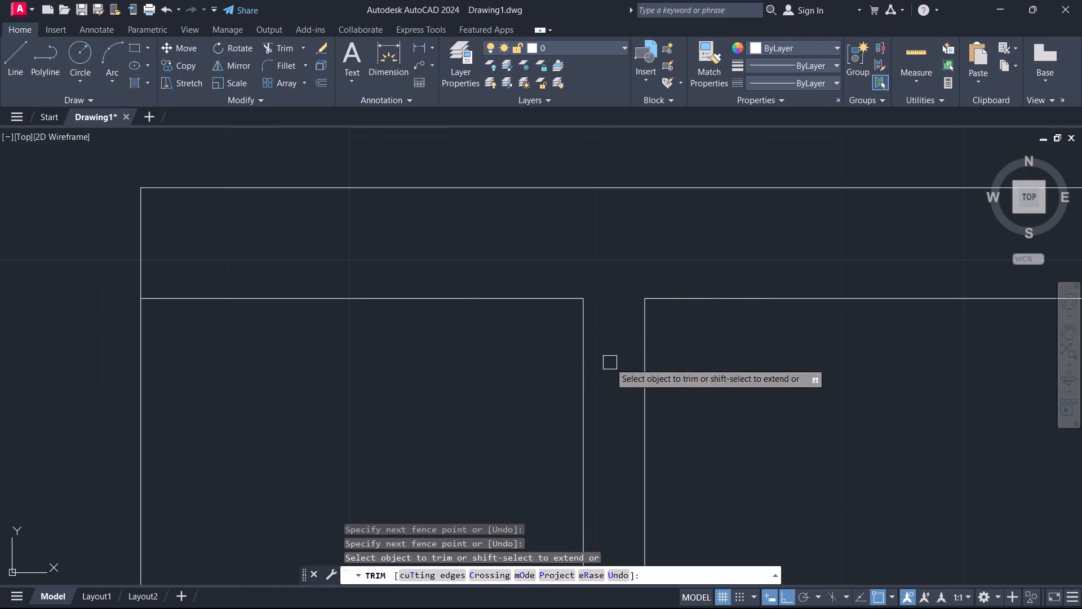
Trim the inner line of the plan's top wall between the two lines of the second short partition to open the junction.
scroll(662, 333, "down", 2)
scroll(365, 384, "down", 2)
middle_click_drag(679, 433, 546, 453)
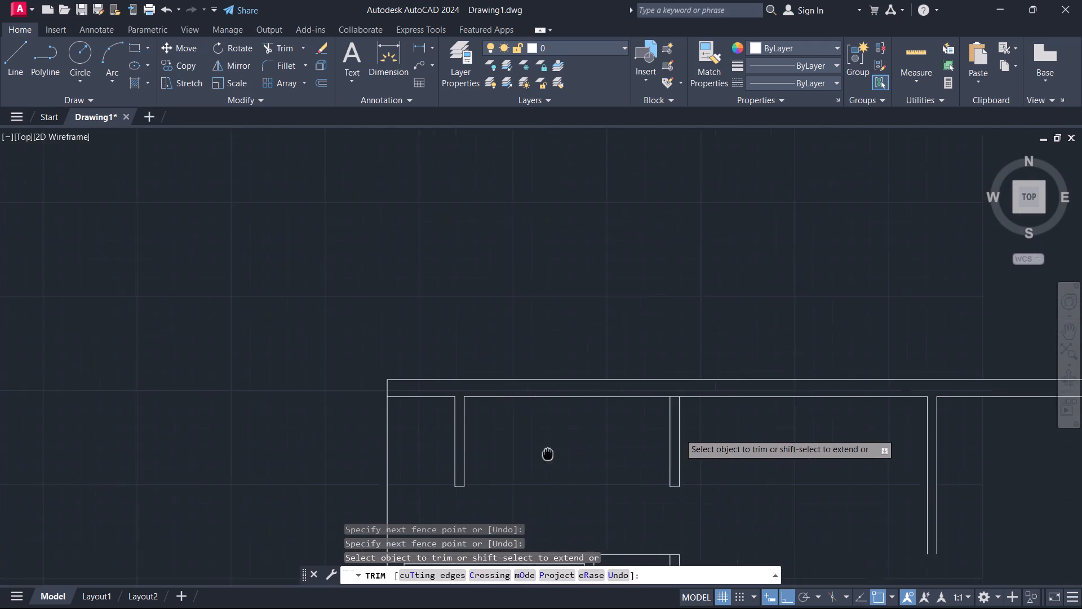
middle_click_drag(546, 453, 532, 460)
scroll(593, 433, "up", 4)
left_click_drag(775, 353, 779, 299)
key("Escape")
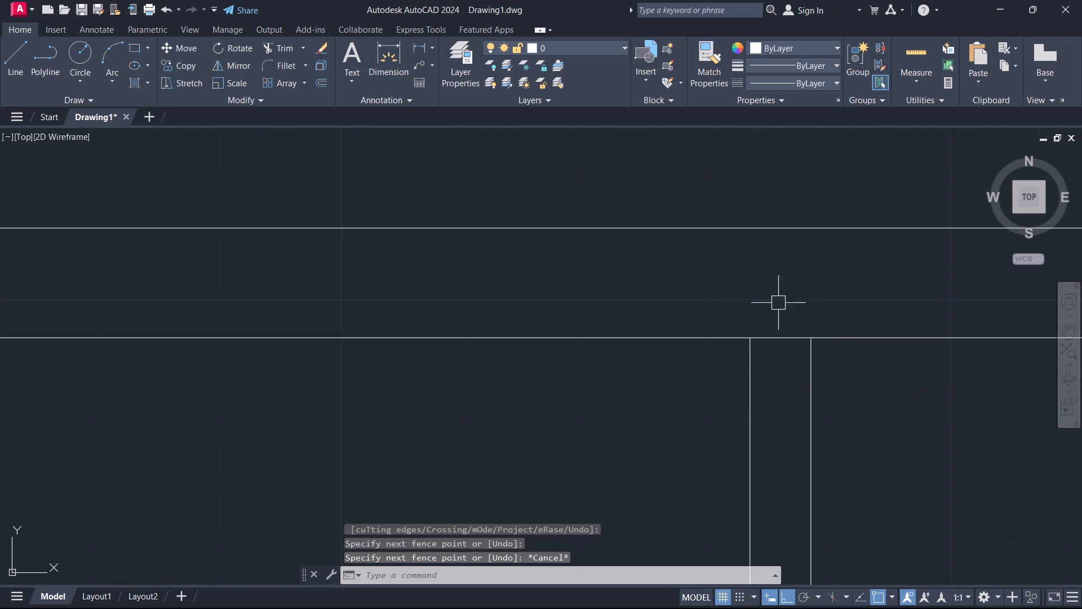
left_click_drag(779, 299, 779, 289)
key("space")
key("space")
left_click_drag(783, 314, 784, 379)
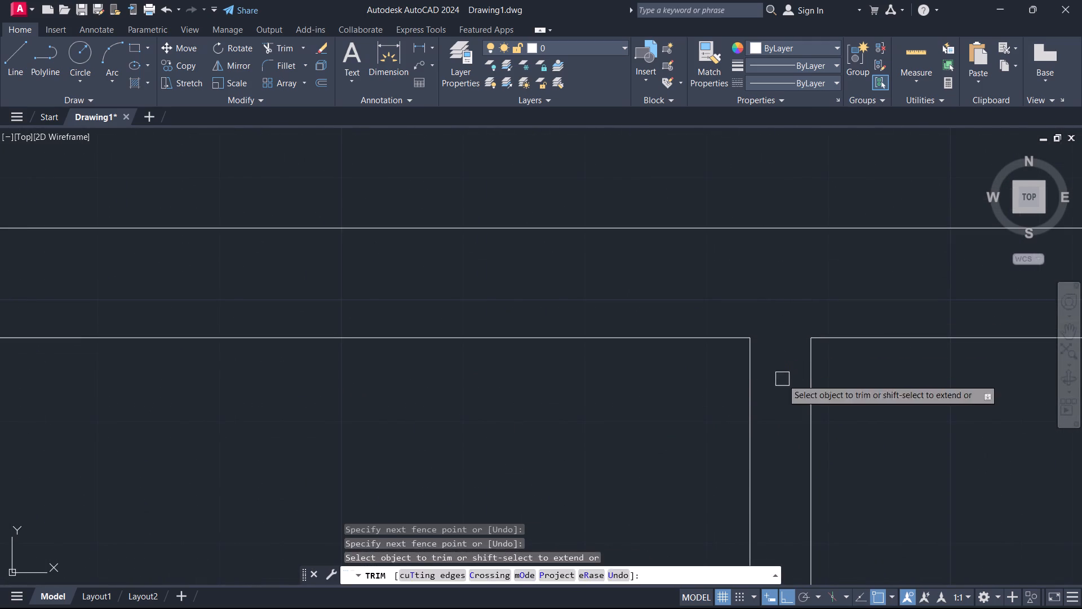
key("Escape")
Examine the floor plan from the top rooms past the staircase down to the lower-left rooms.
scroll(775, 382, "down", 5)
middle_click_drag(768, 389, 741, 394)
middle_click_drag(877, 417, 912, 297)
scroll(904, 397, "up", 1)
middle_click_drag(904, 401, 946, 333)
scroll(623, 400, "down", 1)
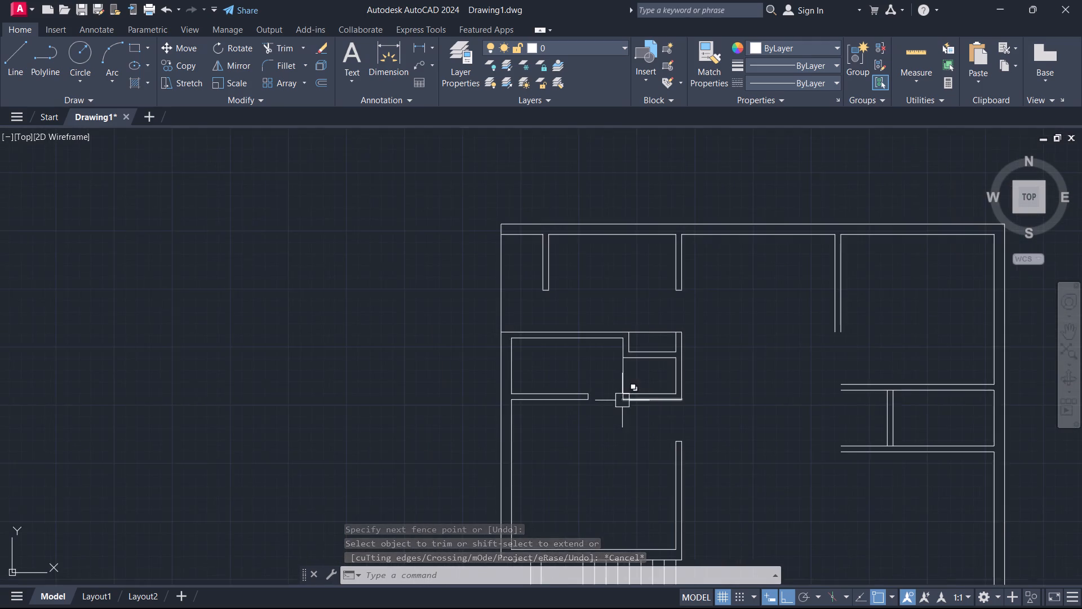
middle_click_drag(622, 400, 737, 363)
middle_click_drag(686, 346, 746, 343)
scroll(746, 343, "down", 1)
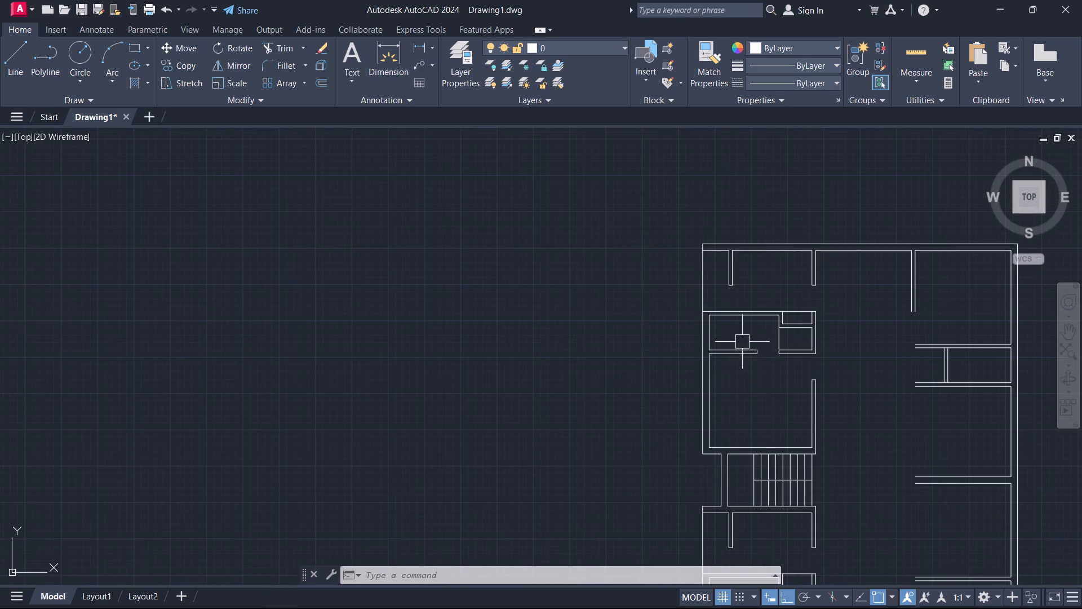
middle_click_drag(805, 426, 676, 279)
middle_click_drag(624, 299, 649, 351)
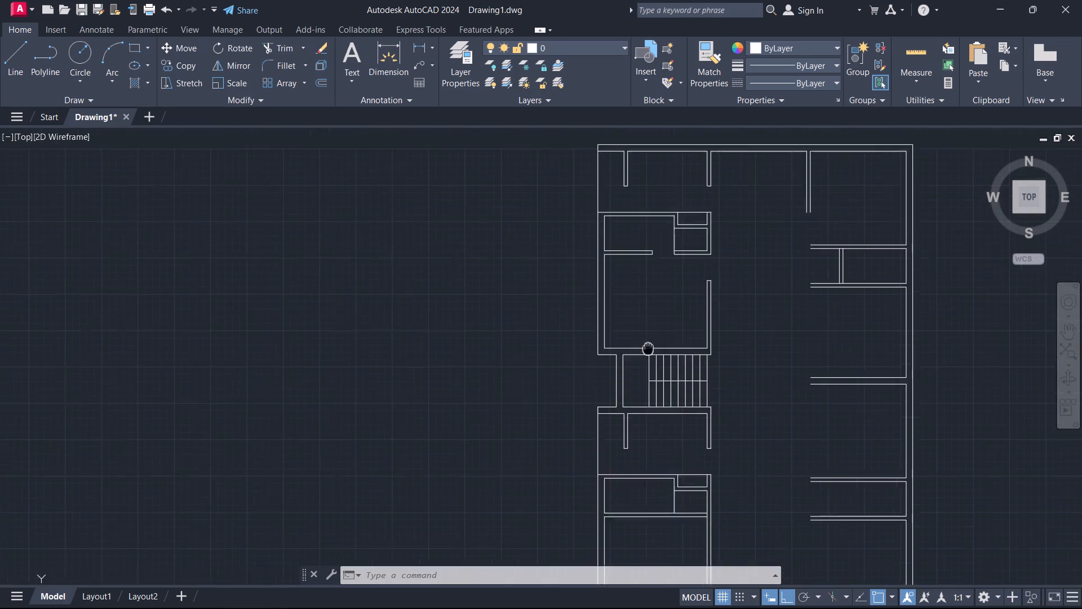
middle_click_drag(649, 351, 675, 438)
scroll(650, 349, "up", 1)
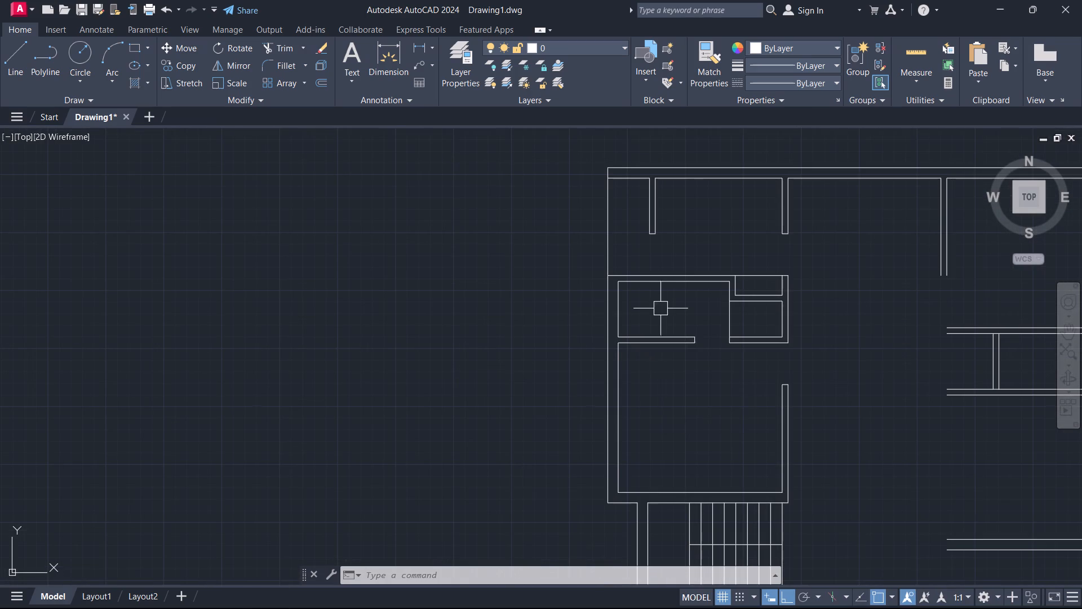
middle_click_drag(664, 292, 673, 367)
scroll(673, 372, "up", 1)
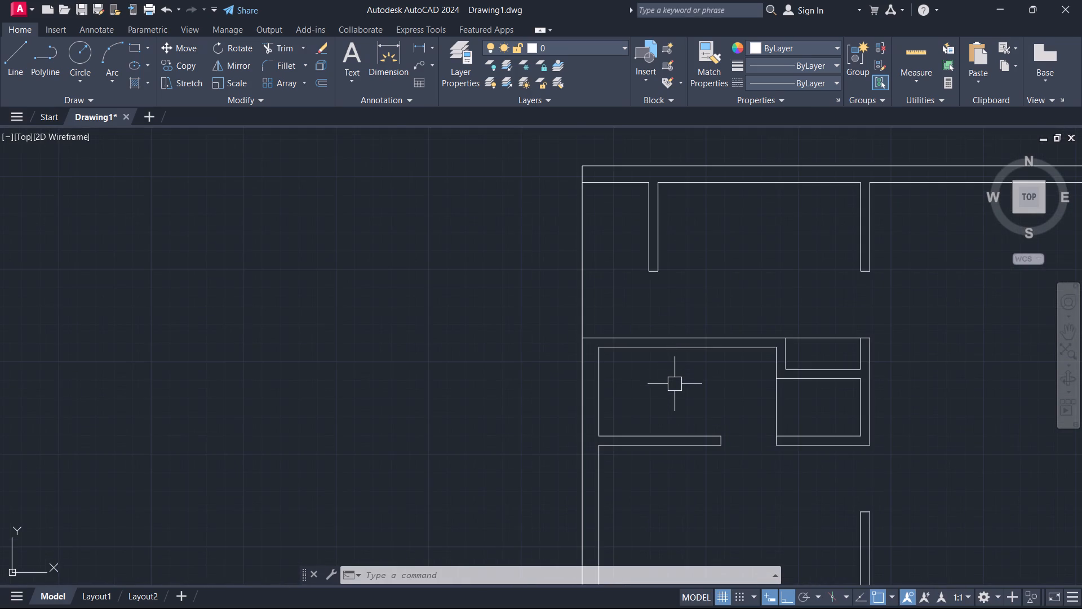
middle_click_drag(680, 403, 707, 191)
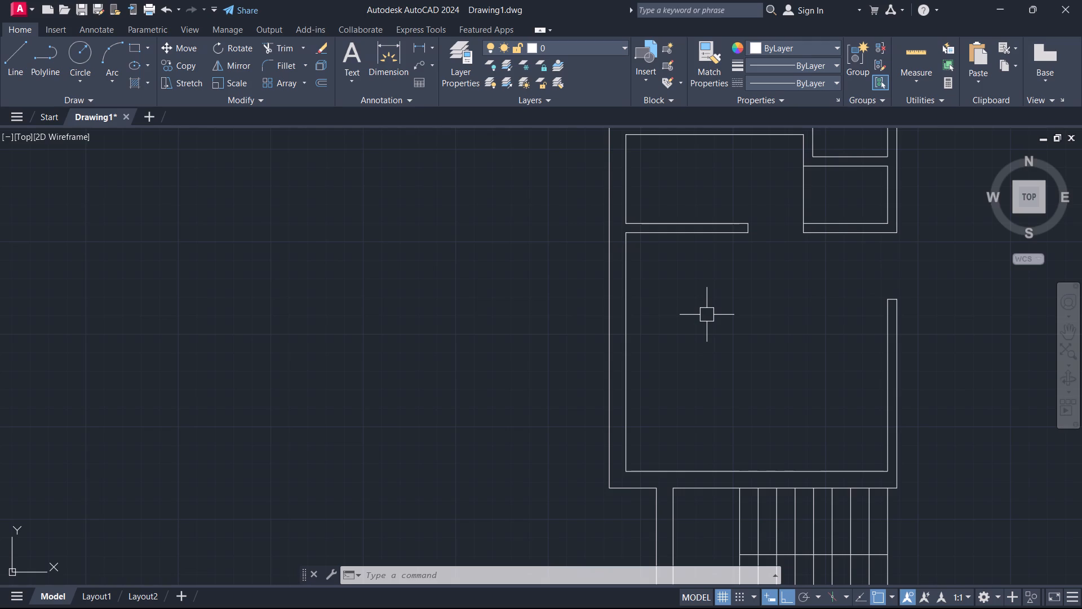
middle_click_drag(710, 316, 723, 244)
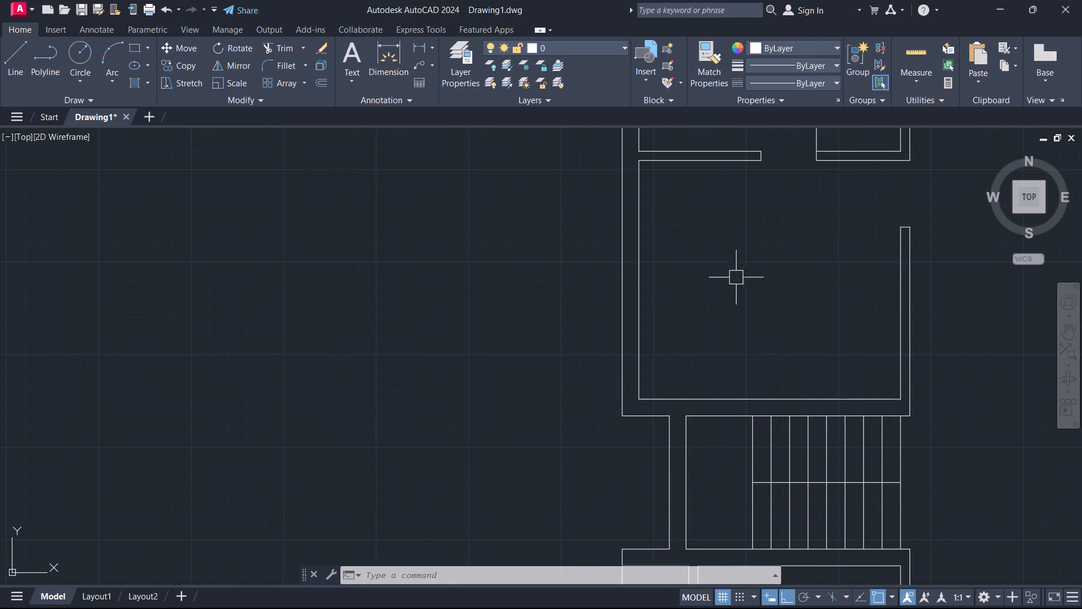
middle_click_drag(741, 292, 765, 199)
middle_click_drag(768, 316, 760, 215)
middle_click_drag(720, 378, 735, 290)
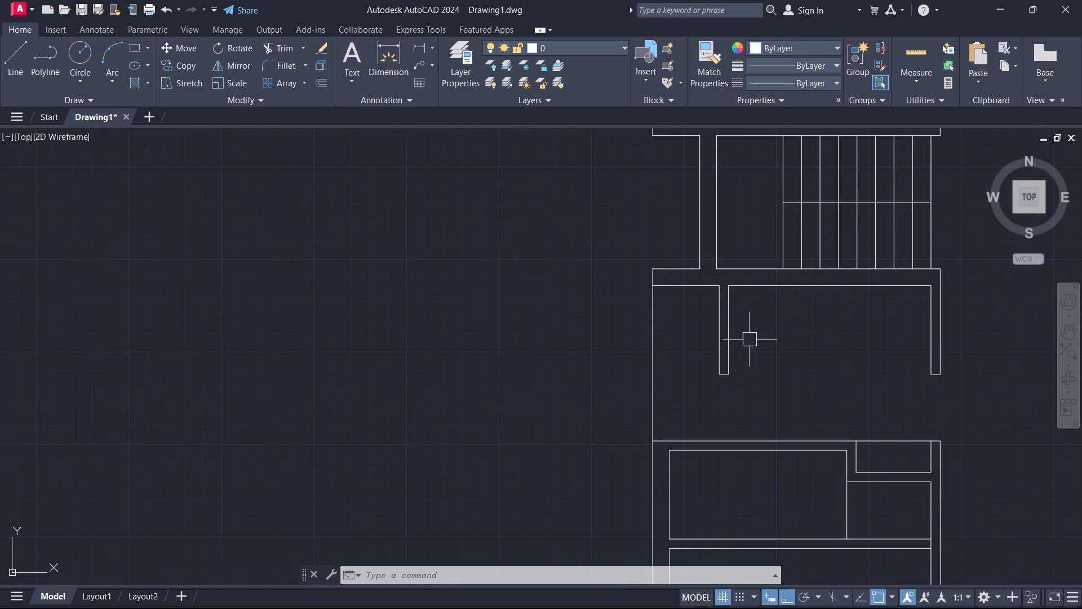
middle_click_drag(740, 392, 749, 308)
middle_click_drag(757, 378, 760, 304)
middle_click_drag(761, 369, 771, 297)
middle_click_drag(755, 363, 743, 316)
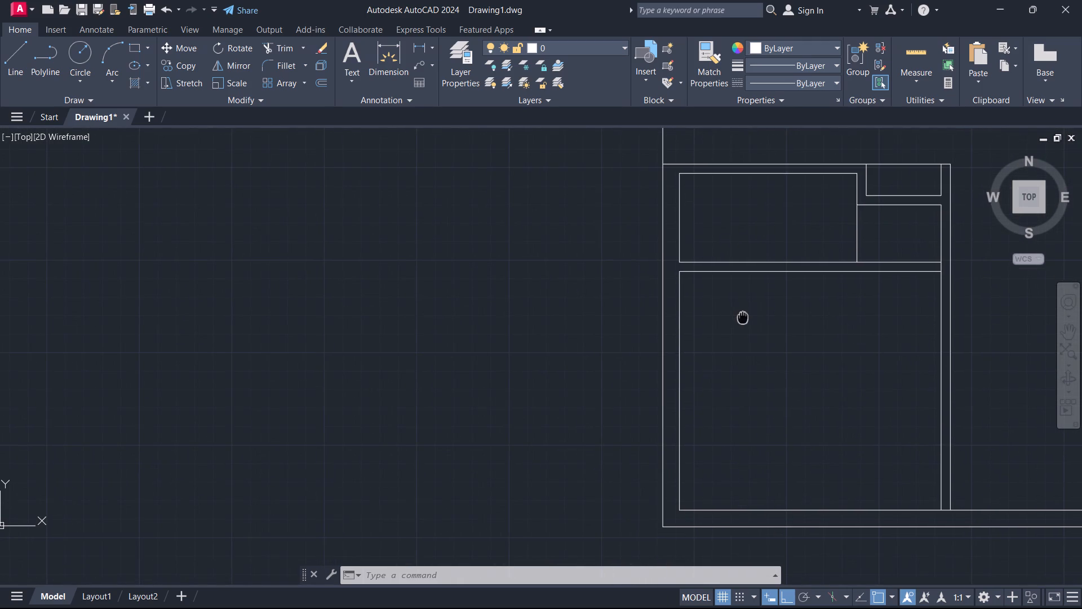
middle_click_drag(743, 316, 743, 316)
middle_click_drag(792, 320, 692, 360)
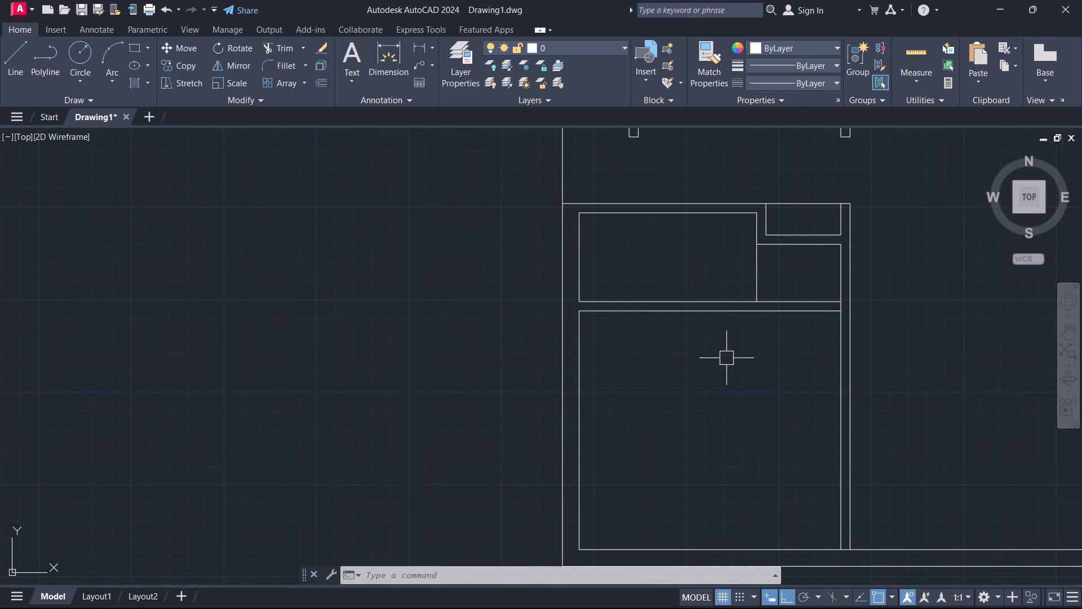
Extend the top wall line of the large lower-left room to the outer line of its right wall.
type("ex")
key("space")
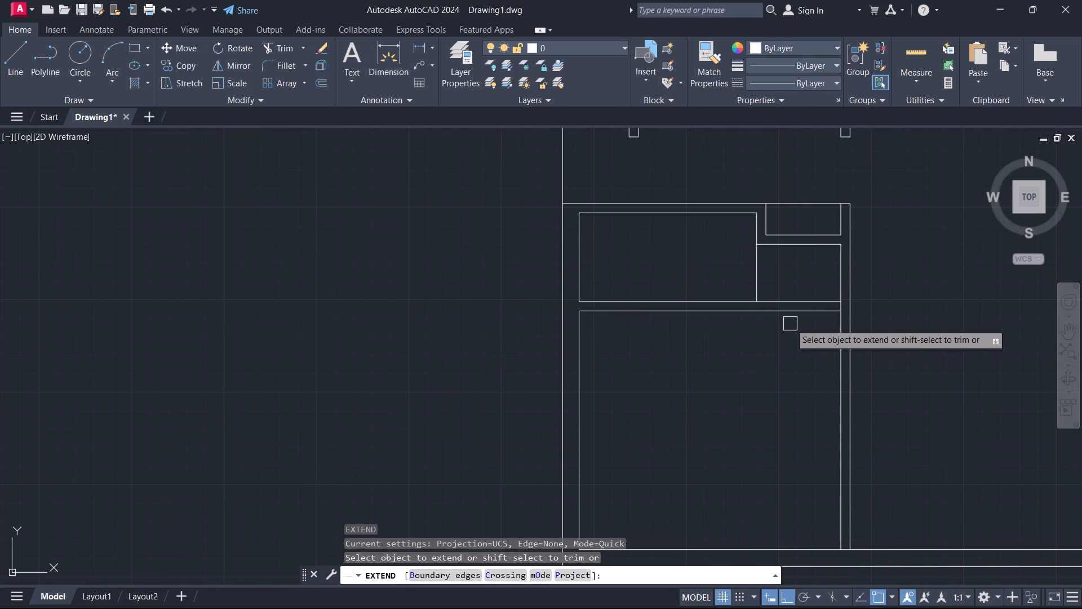
left_click(812, 315)
key("Escape")
Cut a 3' door opening in the room's right wall by offsetting its top line 3' down and trimming the excess lines.
key("o")
key("space")
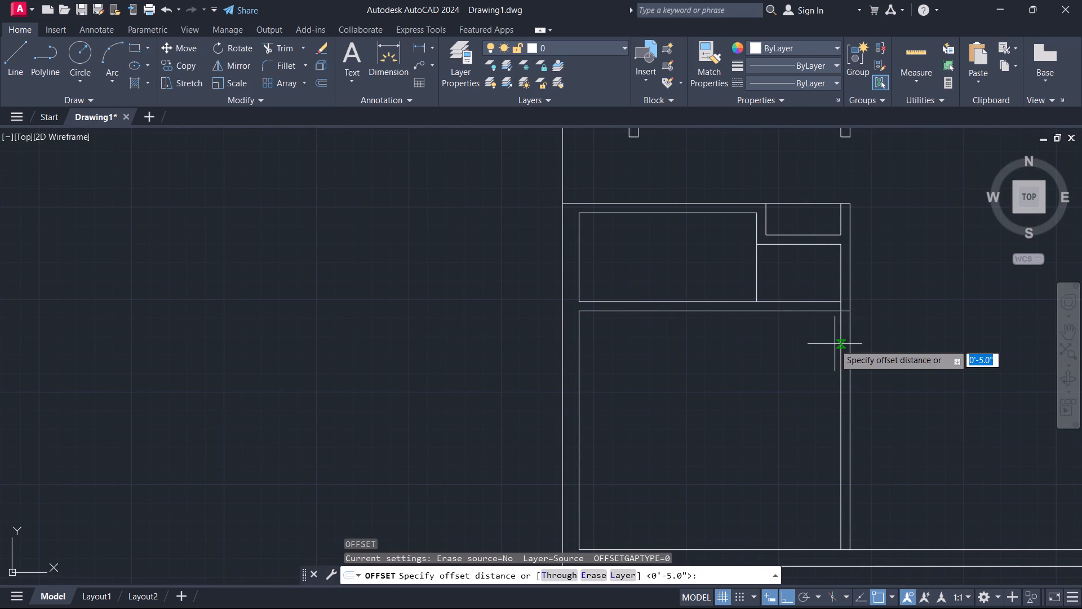
key("3")
key("apostrophe")
key("Return")
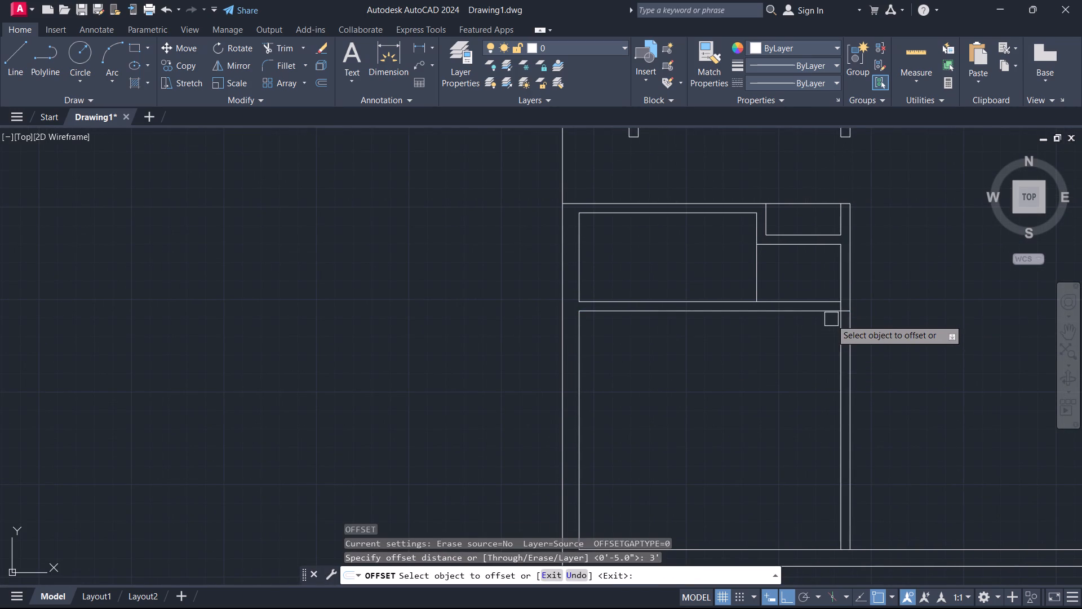
left_click(820, 313)
left_click(817, 363)
key("Escape")
type("tr")
key("space")
left_click_drag(810, 354, 764, 401)
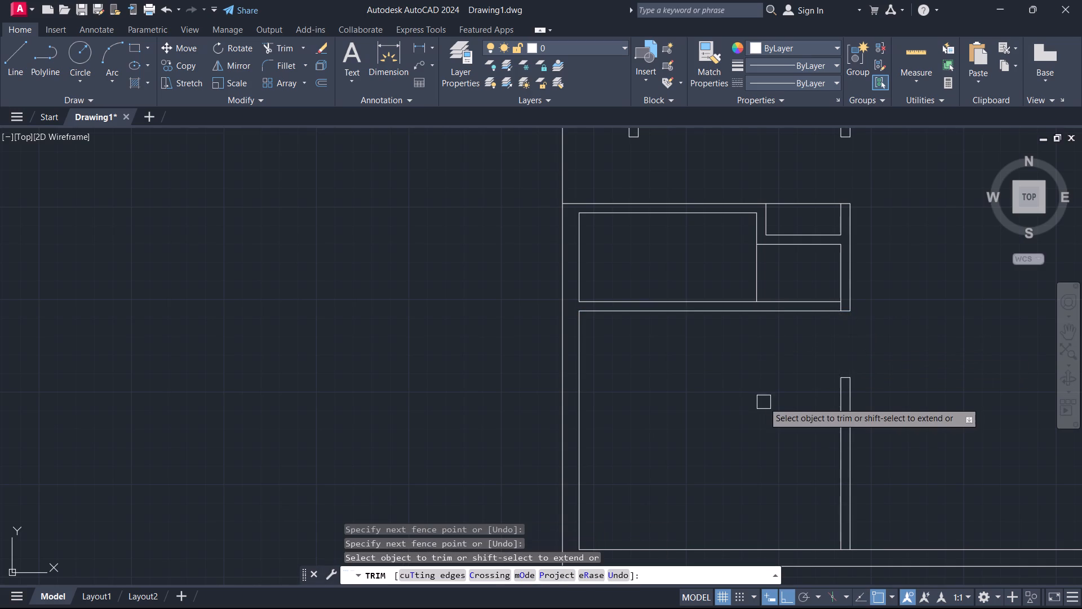
Trim the short vertical line crossing the wall junction just above the new door opening.
scroll(844, 308, "up", 3)
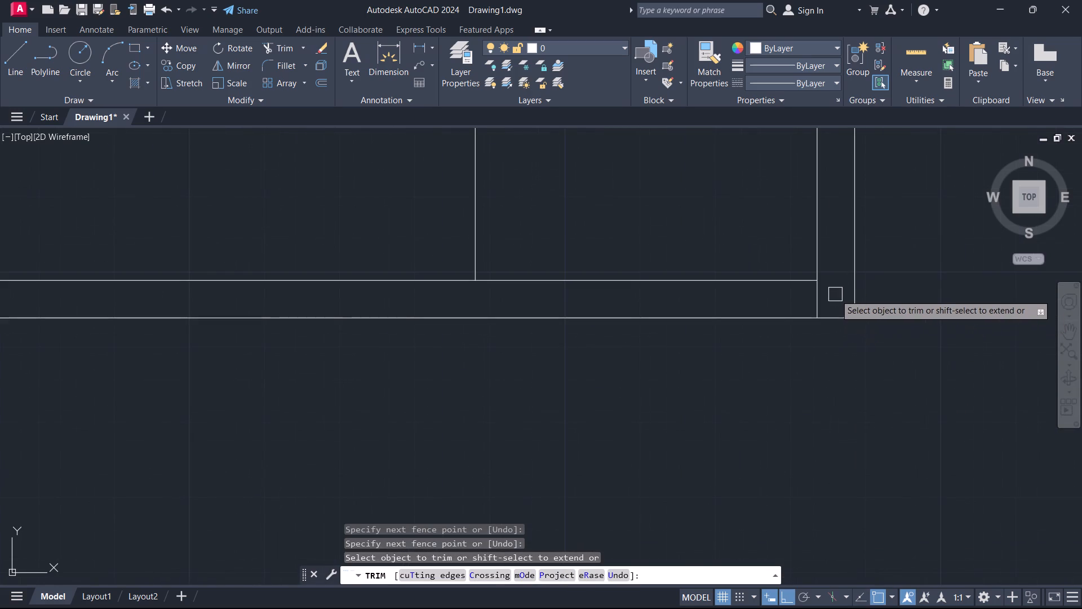
left_click_drag(832, 297, 818, 299)
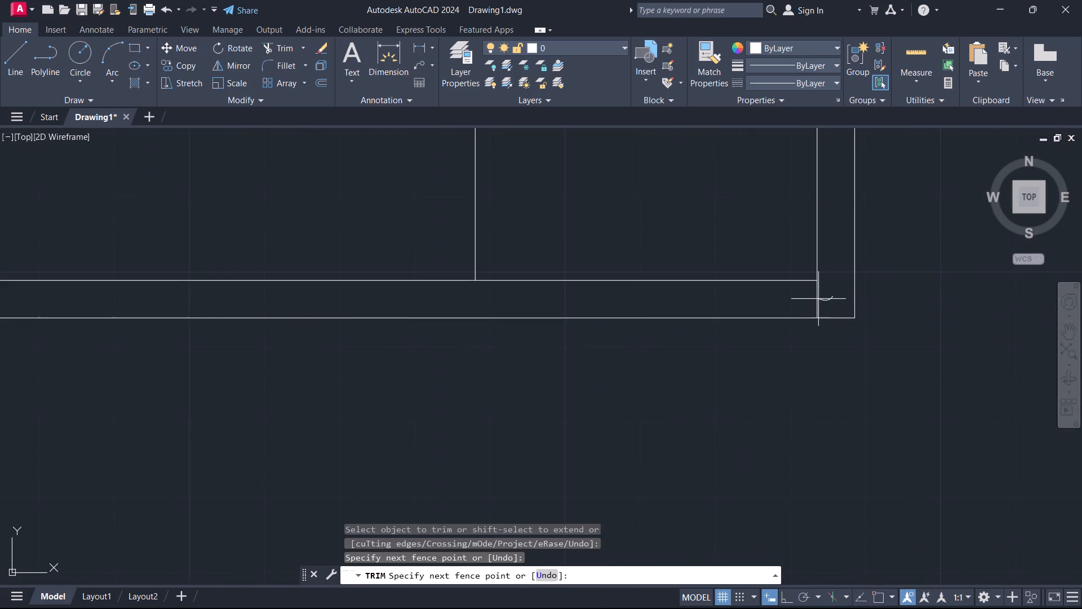
left_click_drag(818, 299, 805, 298)
key("Escape")
Extend the vertical partition line between the two small lower-left rooms down to the lower line of their bottom wall.
scroll(750, 308, "down", 4)
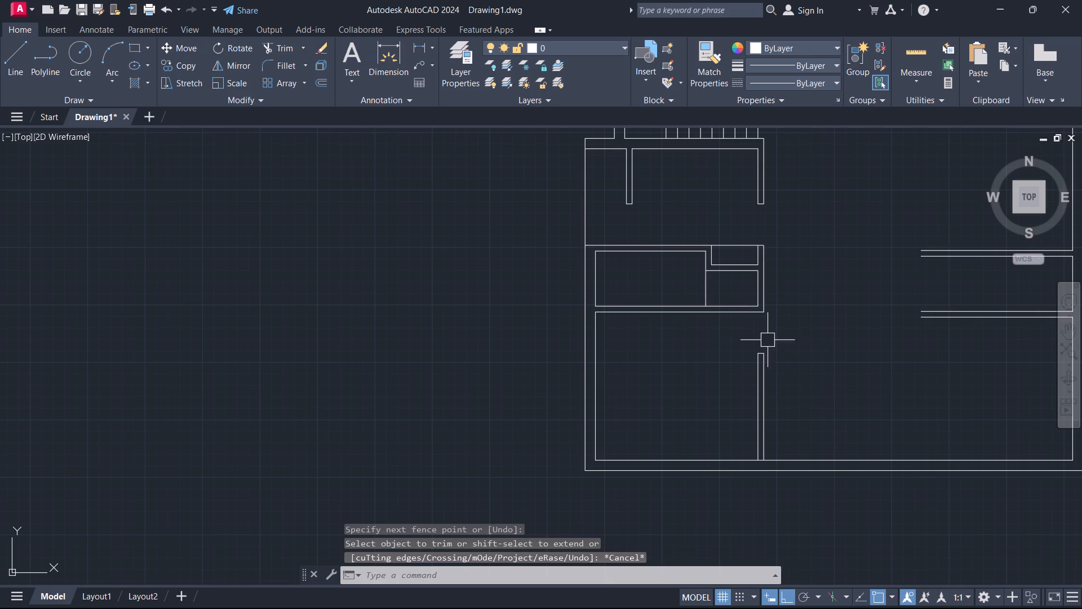
middle_click_drag(739, 335, 814, 366)
type("ex")
key("space")
scroll(791, 345, "up", 1)
left_click(778, 307)
key("Escape")
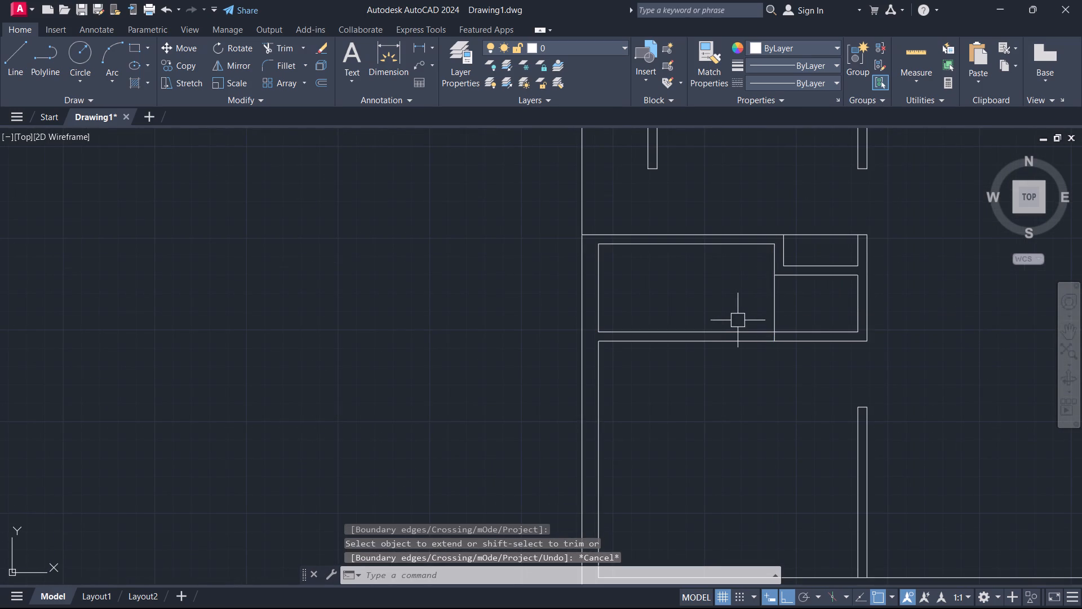
Cut a 2'6" door opening in that bottom wall by offsetting the partition line 2'6" leftward and trimming the excess lines.
key("o")
key("space")
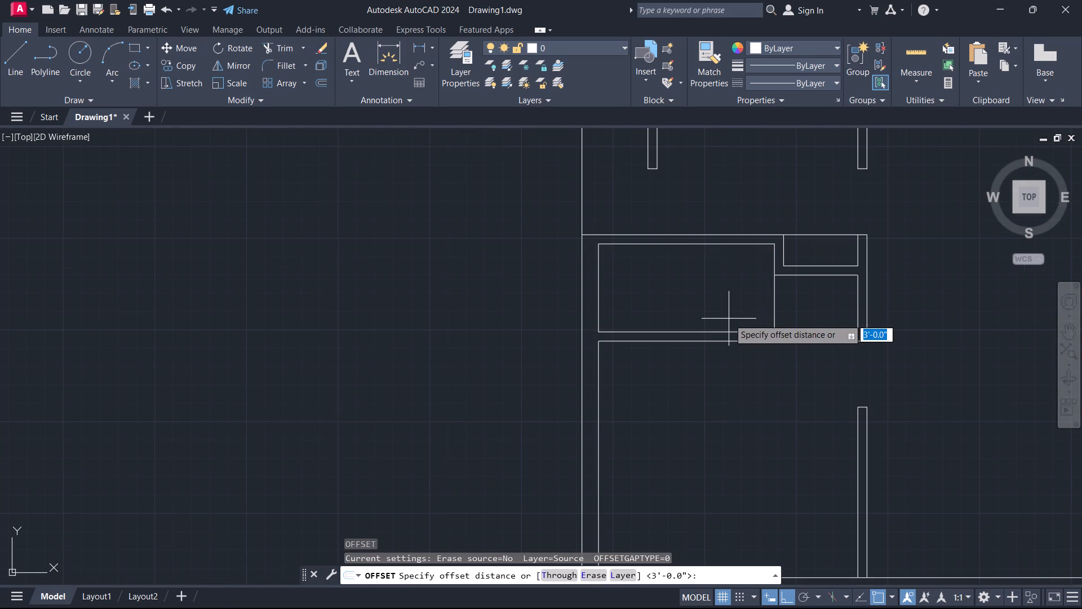
type("2'")
key("6")
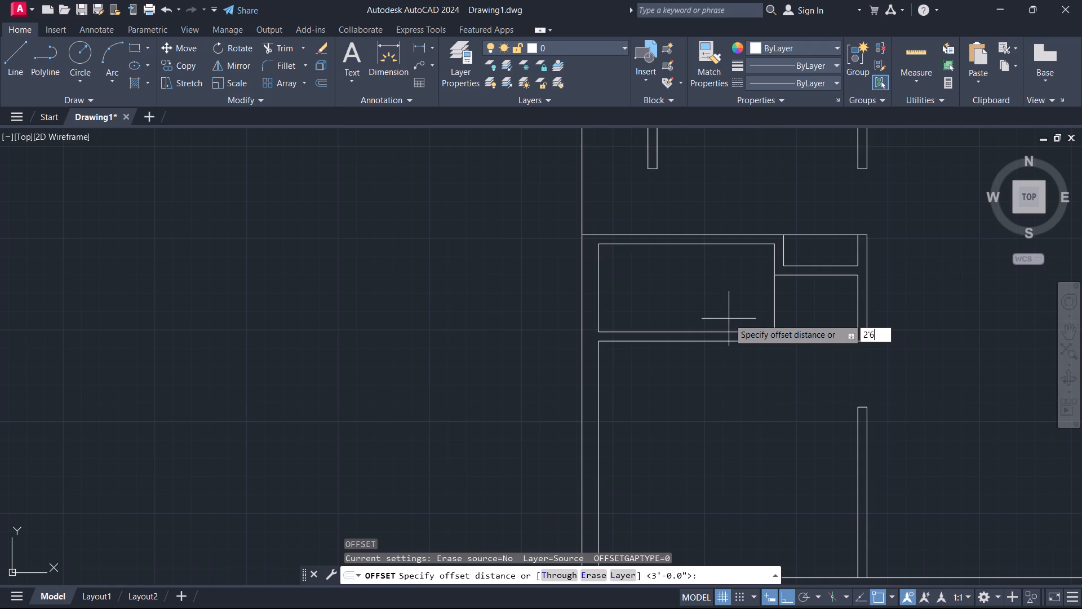
key("Return")
left_click(773, 306)
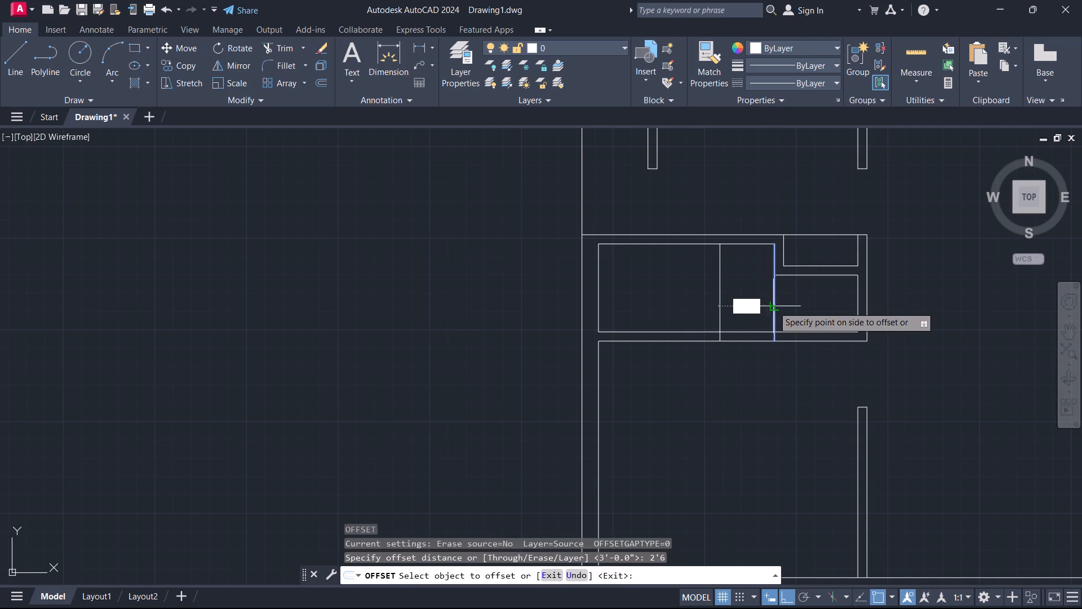
left_click(737, 301)
key("Escape")
key("t")
key("r")
key("space")
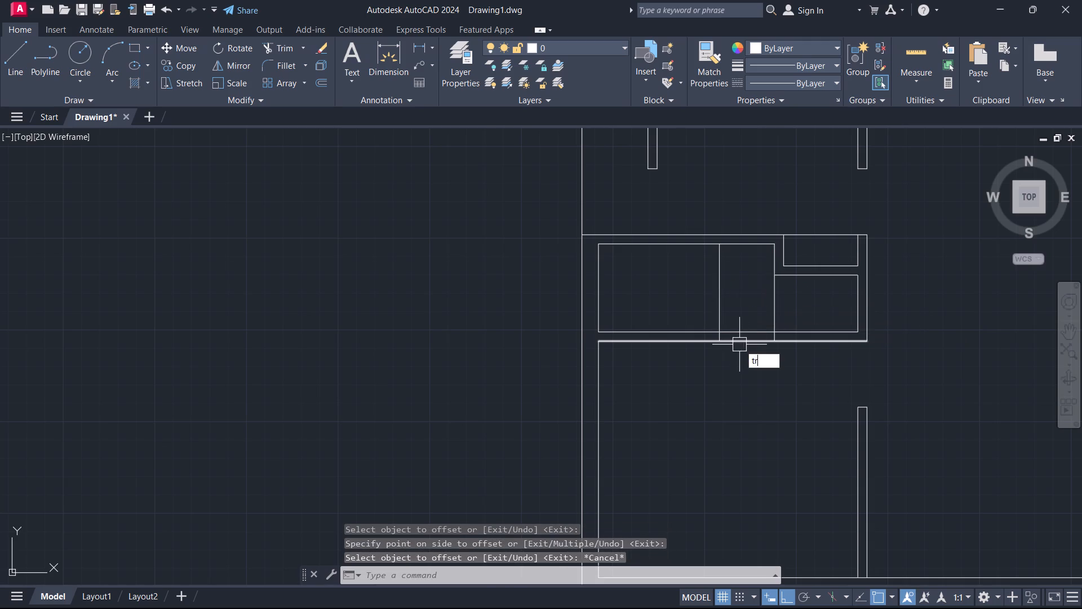
left_click_drag(748, 310, 704, 264)
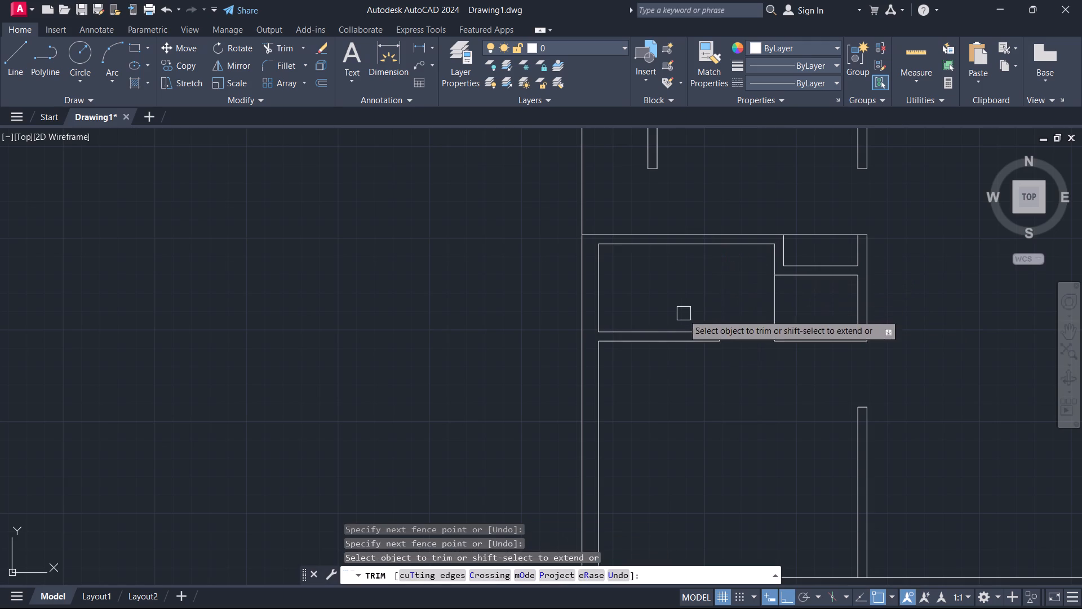
key("Escape")
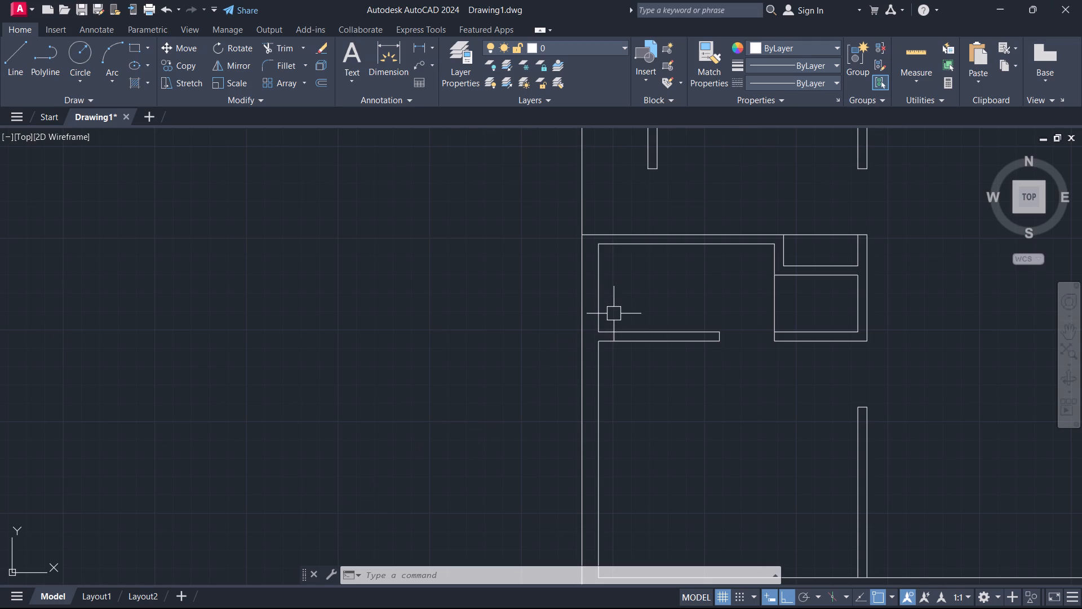
Extend the wall line along the staircase's upper edge rightward to the inner line of the plan's right wall.
middle_click_drag(727, 301, 499, 448)
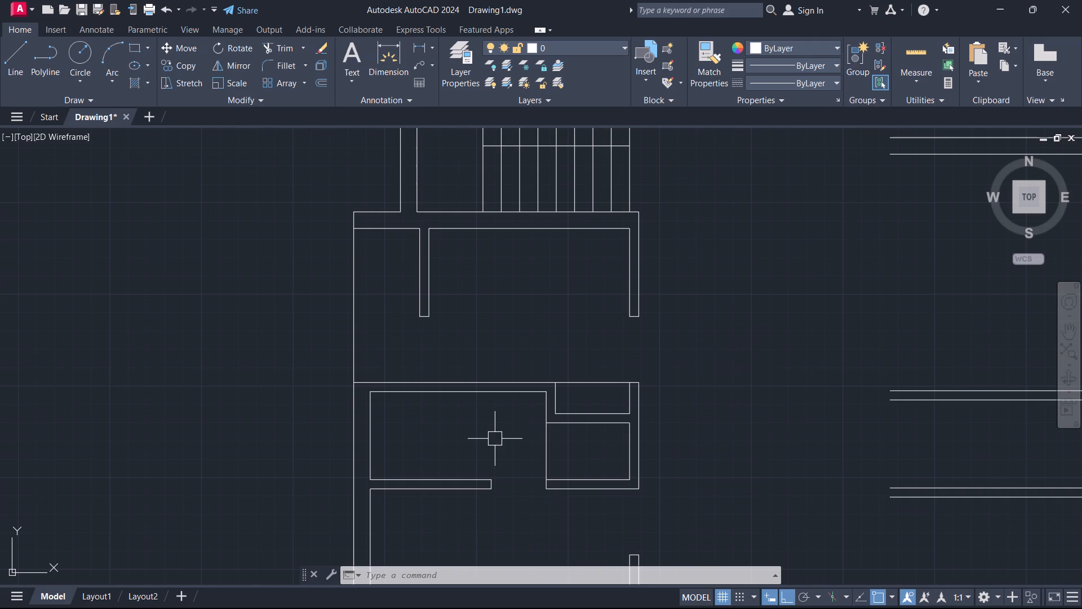
scroll(527, 448, "down", 1)
scroll(708, 465, "down", 1)
middle_click_drag(663, 456, 650, 452)
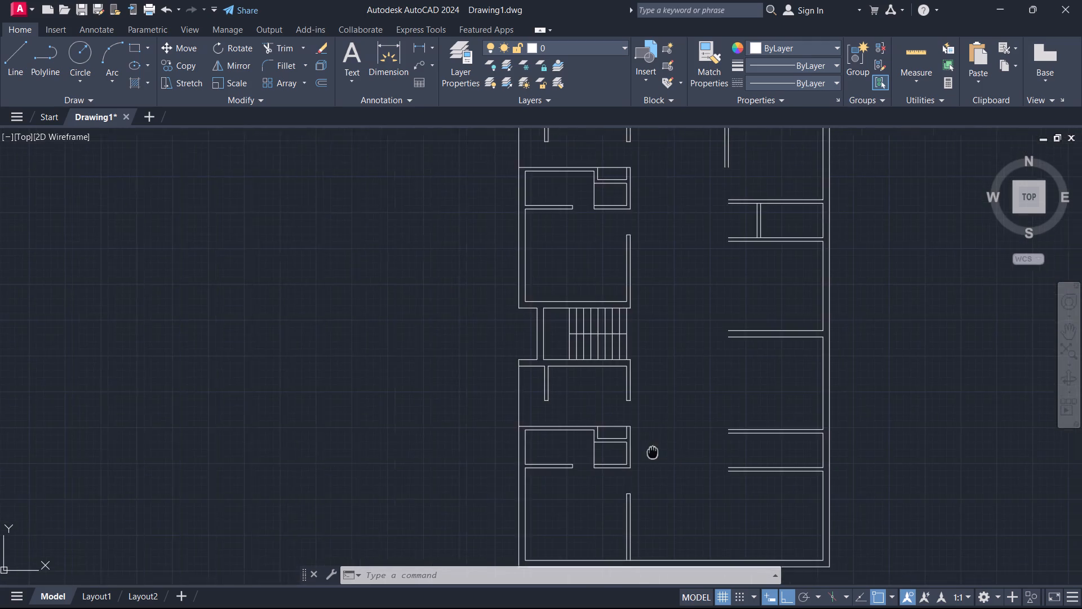
middle_click_drag(650, 452, 513, 415)
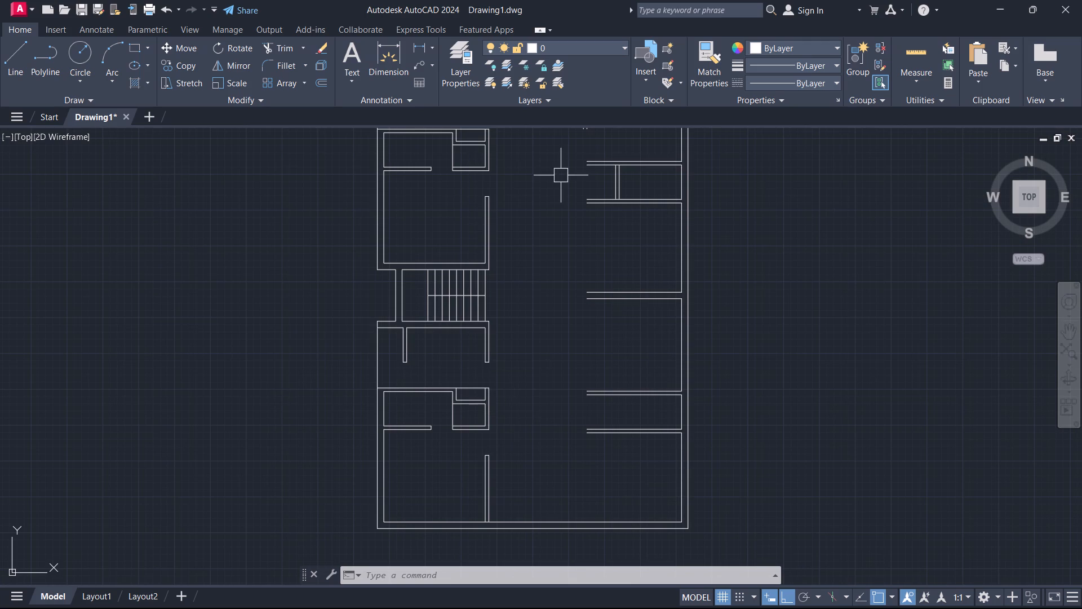
middle_click_drag(527, 260, 517, 302)
scroll(523, 270, "up", 1)
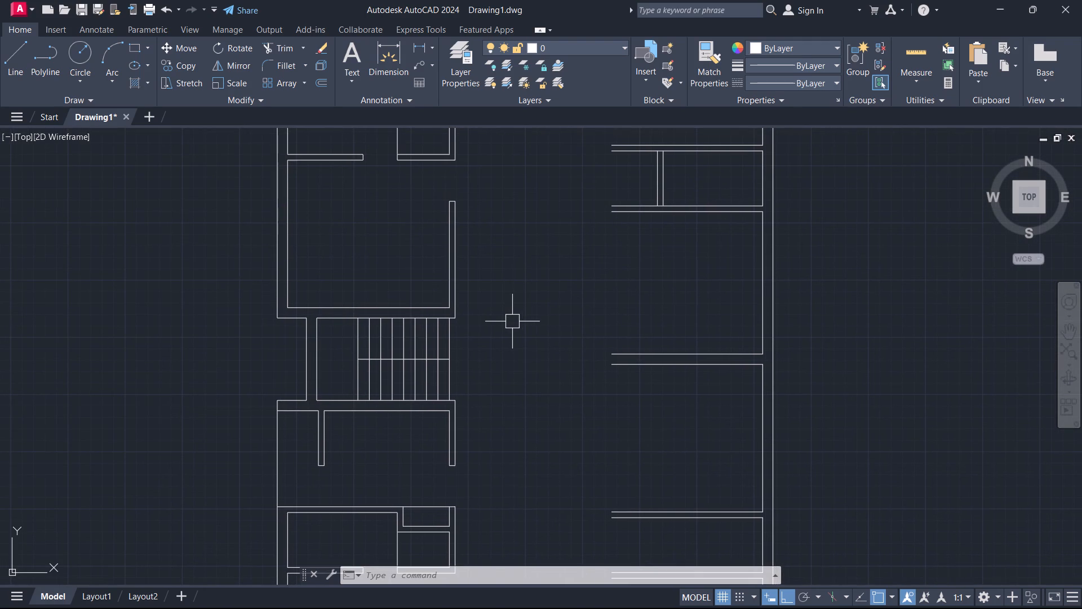
type("ex")
key("space")
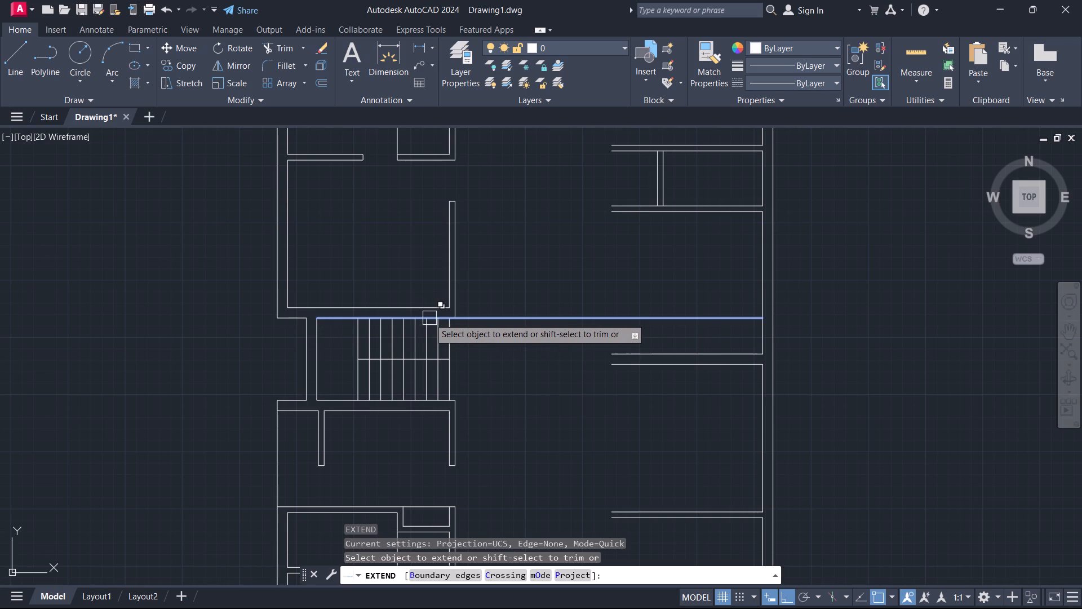
left_click(434, 320)
left_click_drag(478, 367, 484, 365)
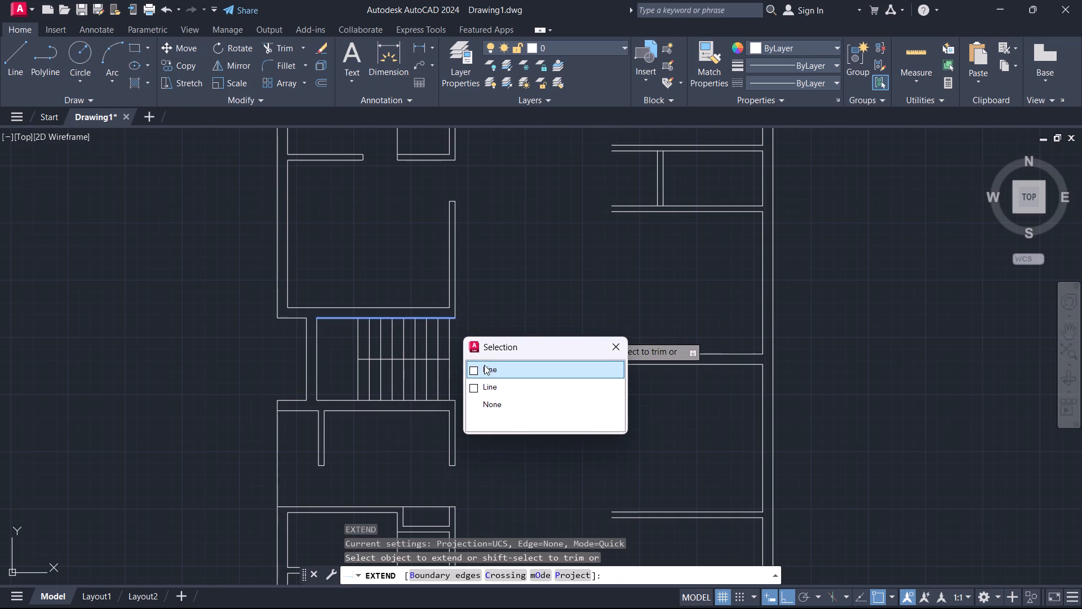
left_click(490, 370)
Extend the wall line along the staircase's lower edge rightward to the inner line of the plan's right wall.
scroll(436, 405, "up", 1)
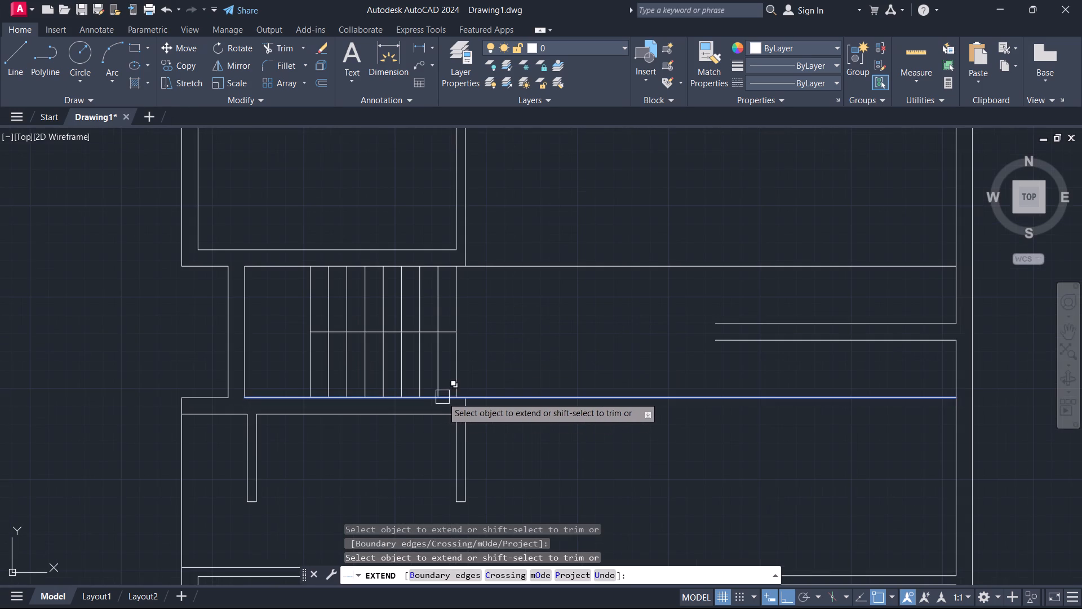
scroll(447, 398, "up", 2)
left_click(447, 398)
scroll(447, 399, "down", 1)
middle_click_drag(447, 399, 424, 398)
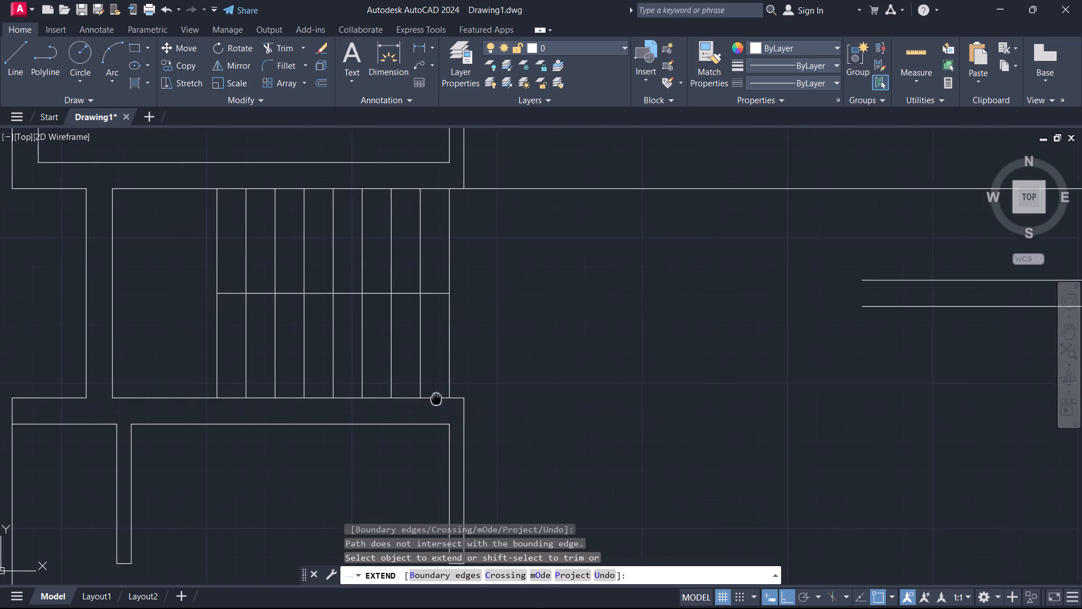
middle_click_drag(424, 398, 175, 398)
left_click(176, 399)
key("Escape")
Offset the extended line along the staircase's upper edge 9" upward to form the wall's second face.
scroll(297, 372, "down", 3)
middle_click_drag(297, 372, 308, 373)
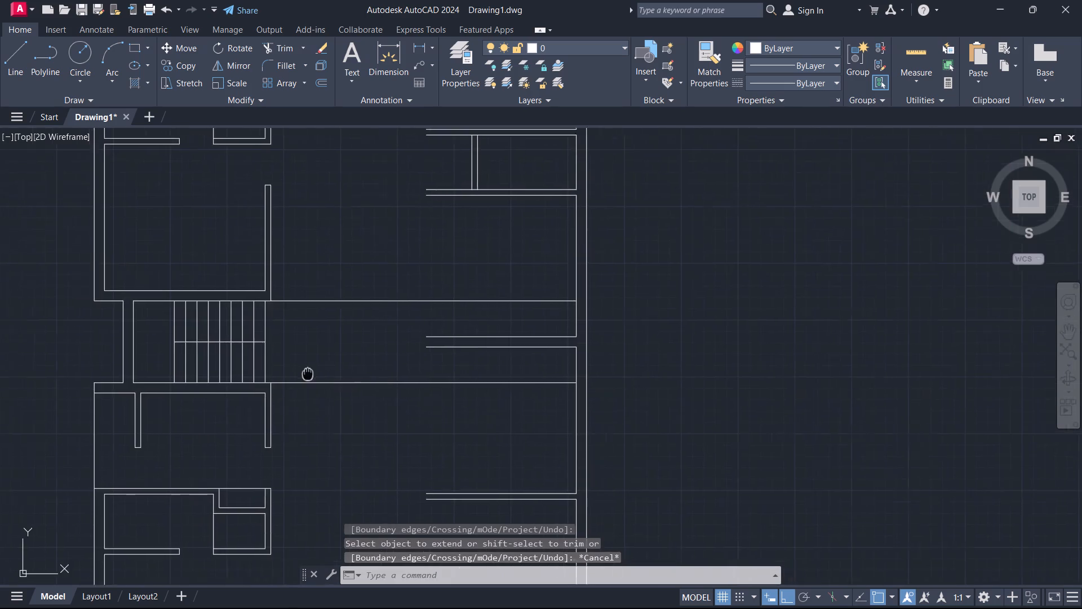
middle_click_drag(308, 373, 552, 394)
scroll(560, 333, "up", 1)
middle_click_drag(560, 332, 574, 389)
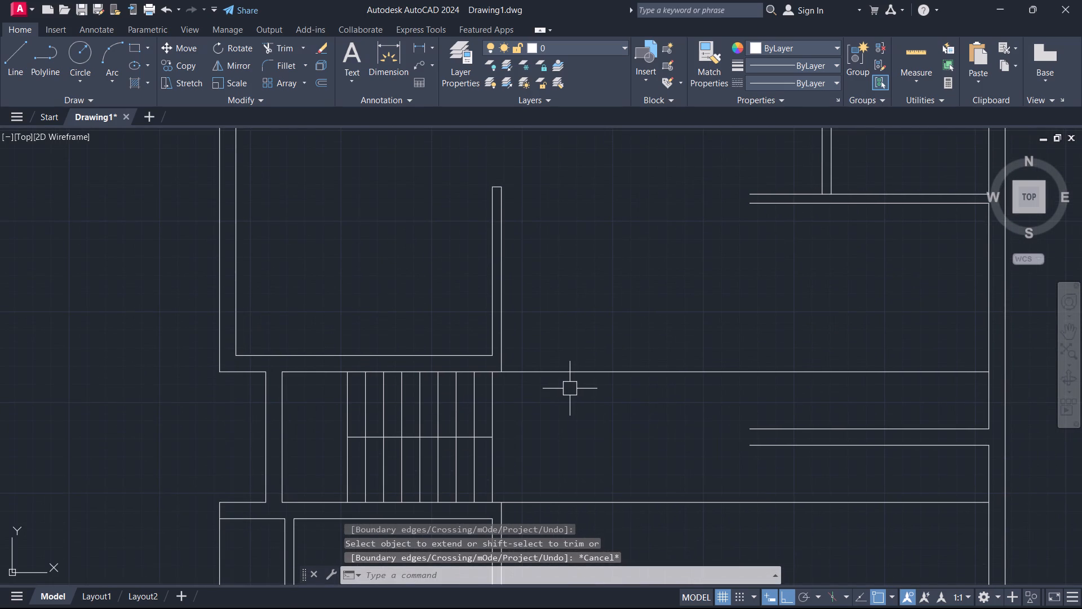
type("o")
key("space")
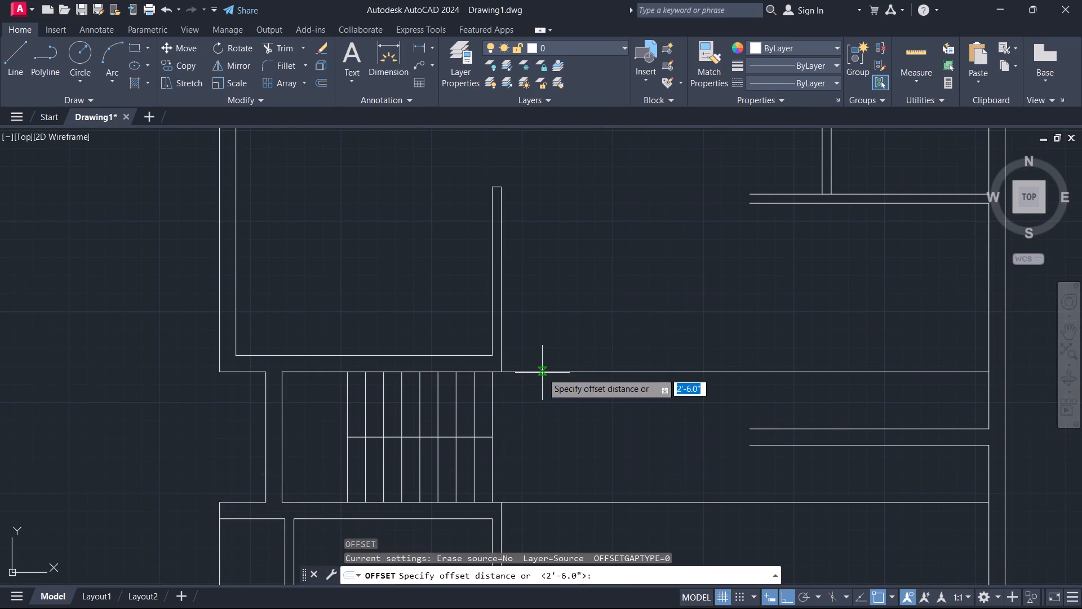
key("9")
key("Return")
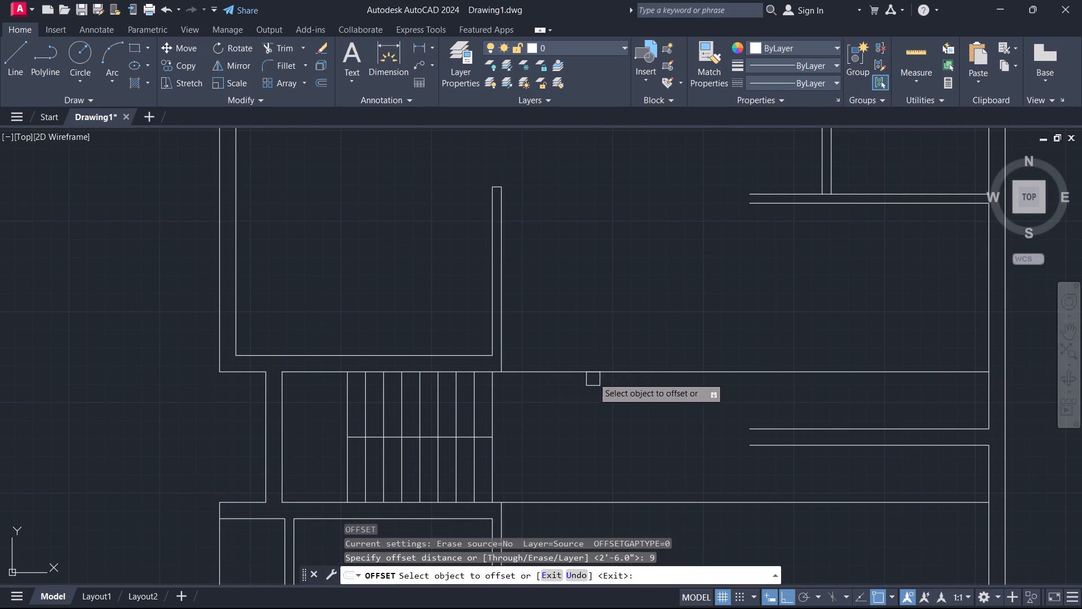
left_click(587, 373)
left_click(575, 323)
key("Escape")
Stretch the offset line's left end back to the right face of the vertical partition above the staircase.
scroll(469, 351, "up", 3)
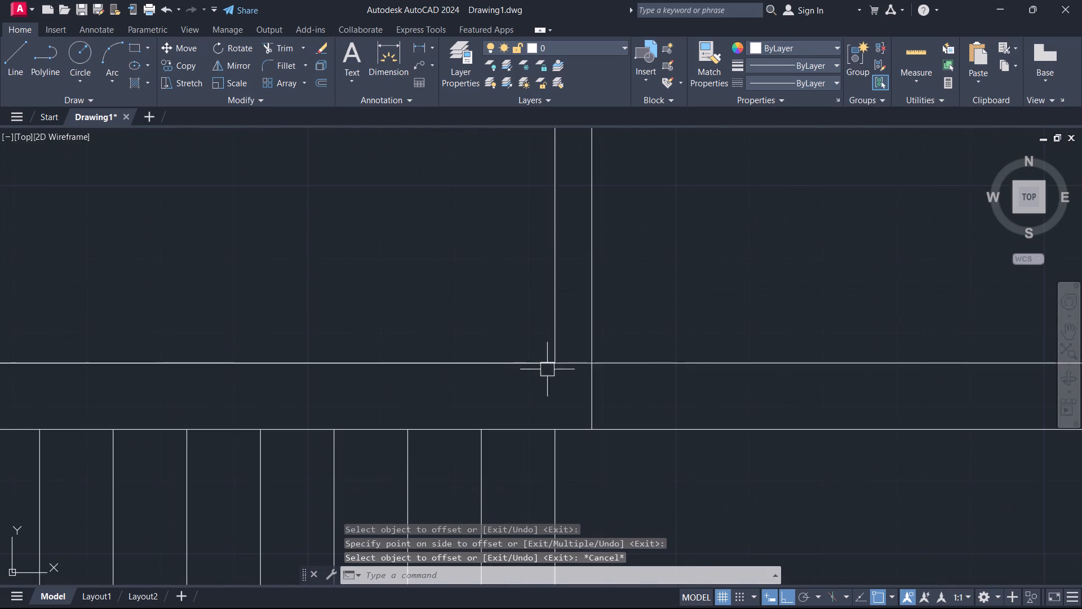
scroll(551, 368, "up", 1)
left_click(575, 359)
scroll(396, 419, "down", 4)
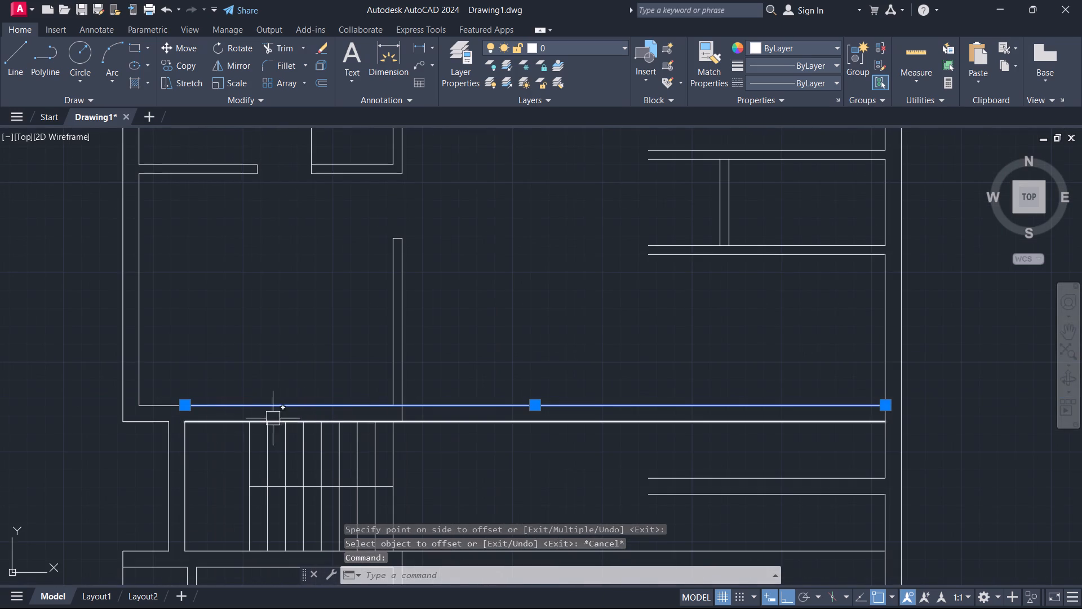
left_click(185, 405)
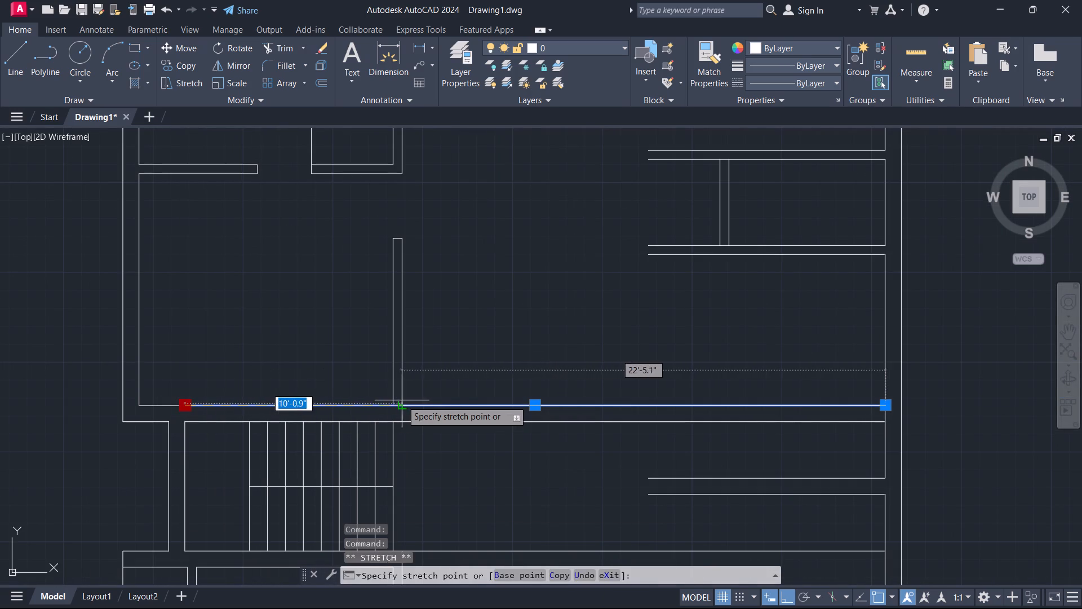
left_click(402, 405)
key("Escape")
Offset the upper line of the new 9" wall 20'4.5" upward.
scroll(444, 390, "down", 1)
middle_click_drag(449, 389, 410, 414)
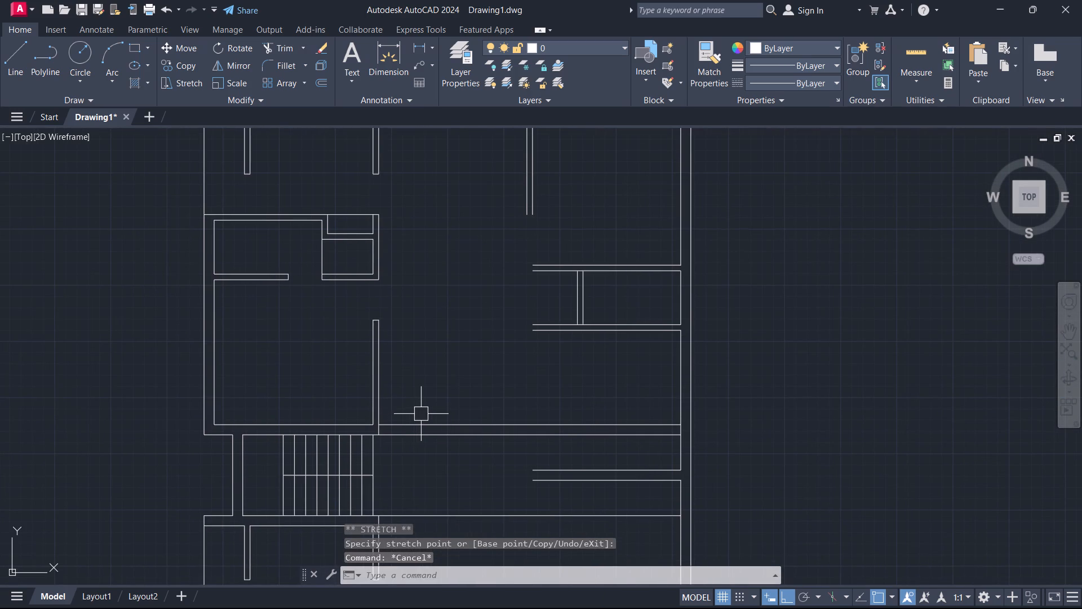
key("o")
key("space")
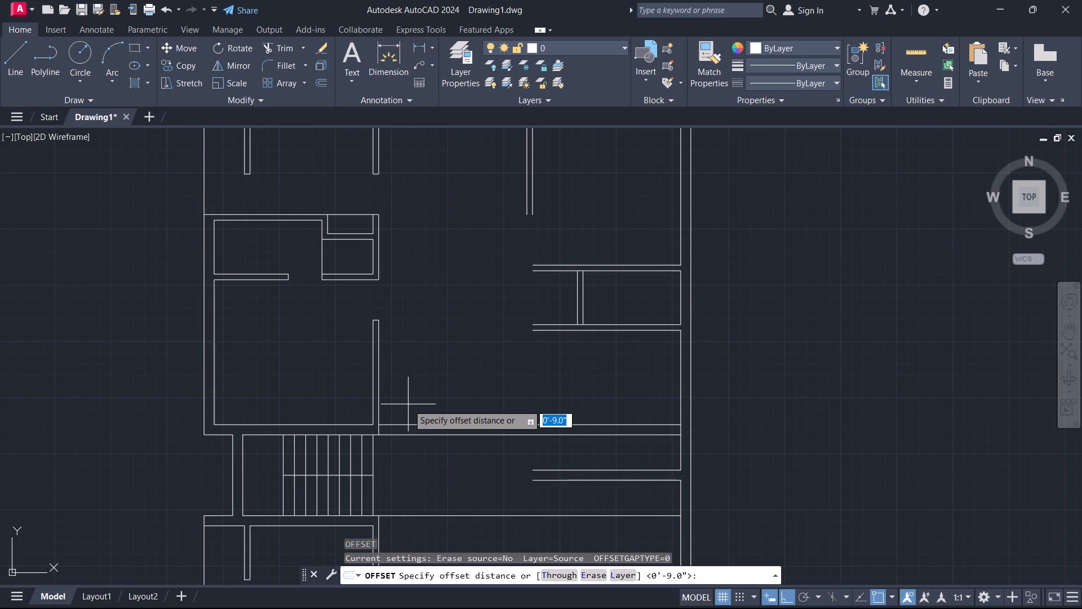
type("20'")
type("4.5")
key("Return")
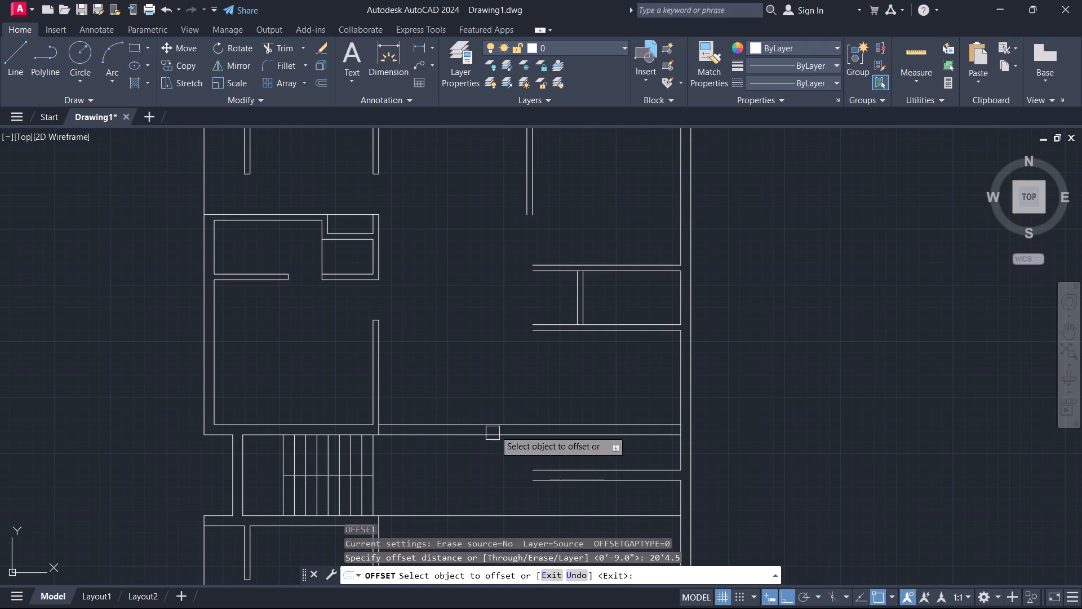
left_click(497, 427)
left_click(499, 355)
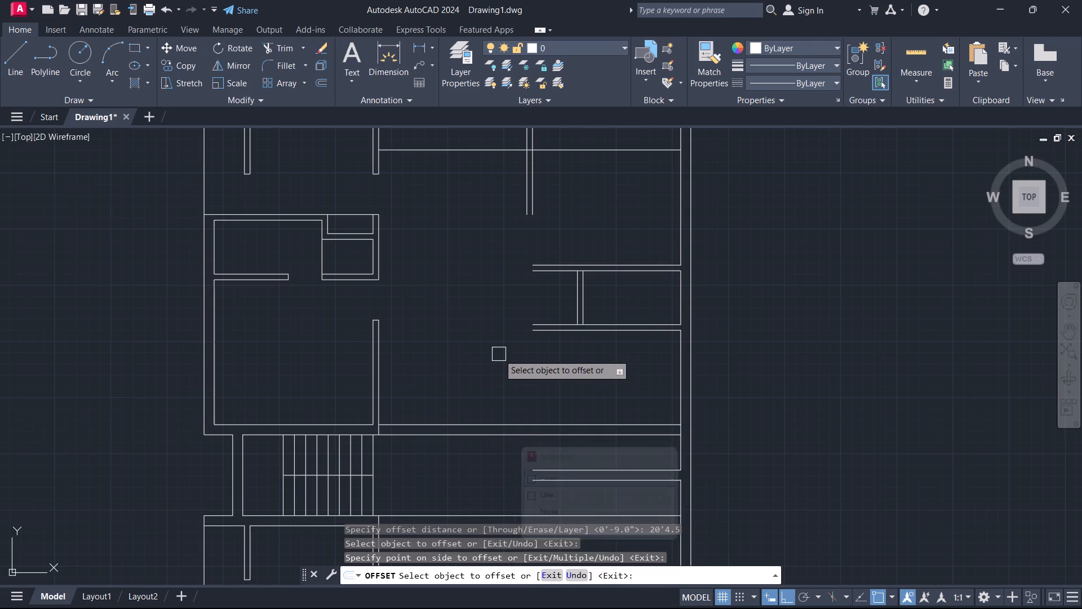
scroll(508, 339, "down", 4)
middle_click_drag(508, 338, 511, 410)
key("Escape")
Offset the new horizontal line near the plan's top 5" upward to form a partition.
scroll(499, 325, "up", 3)
middle_click_drag(499, 324, 503, 343)
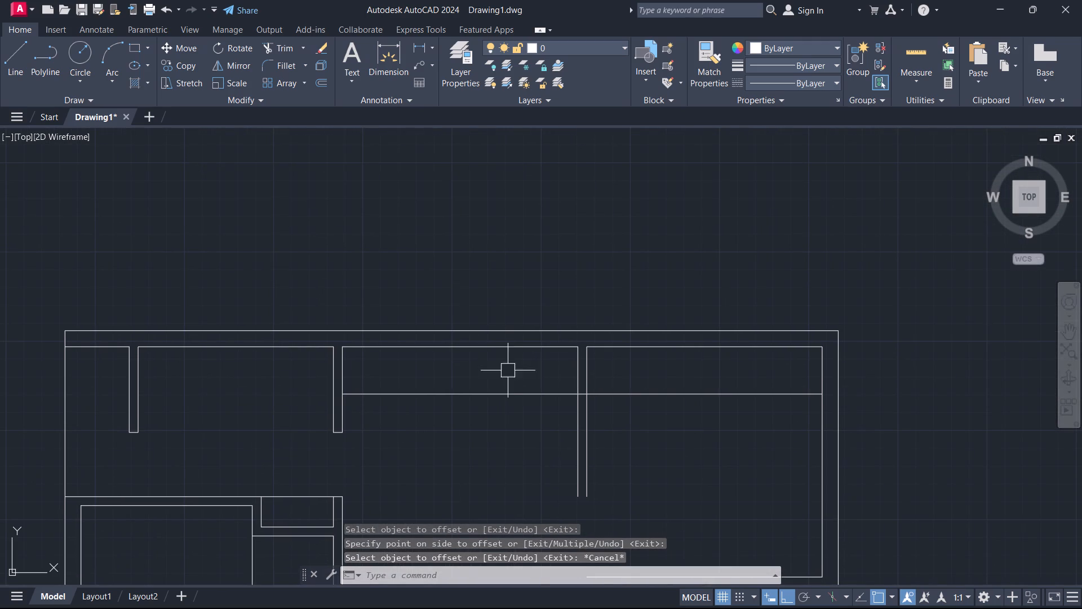
type("o")
key("space")
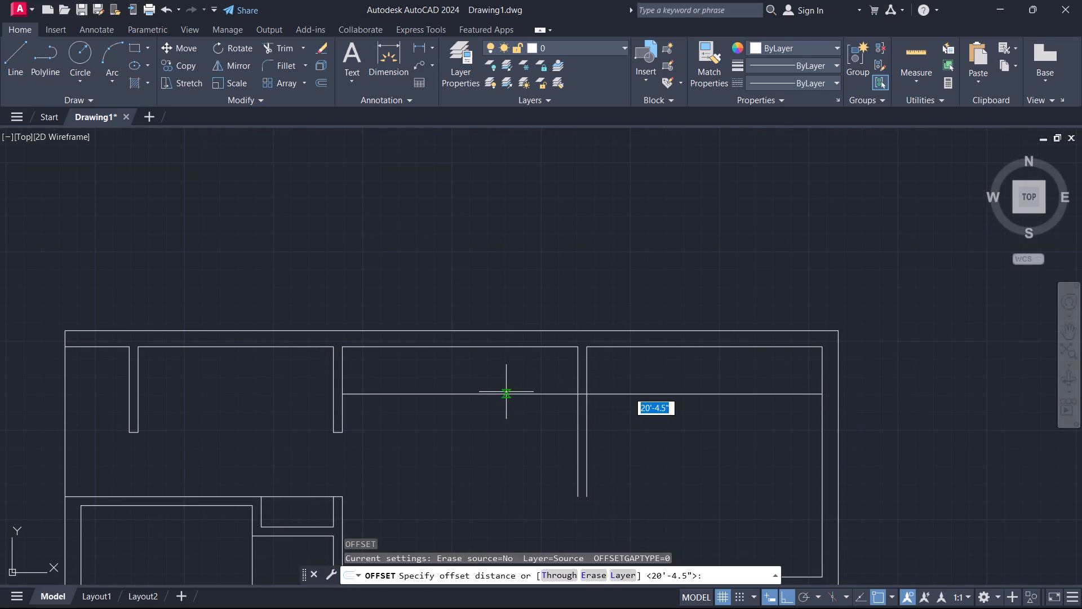
key("5")
key("Return")
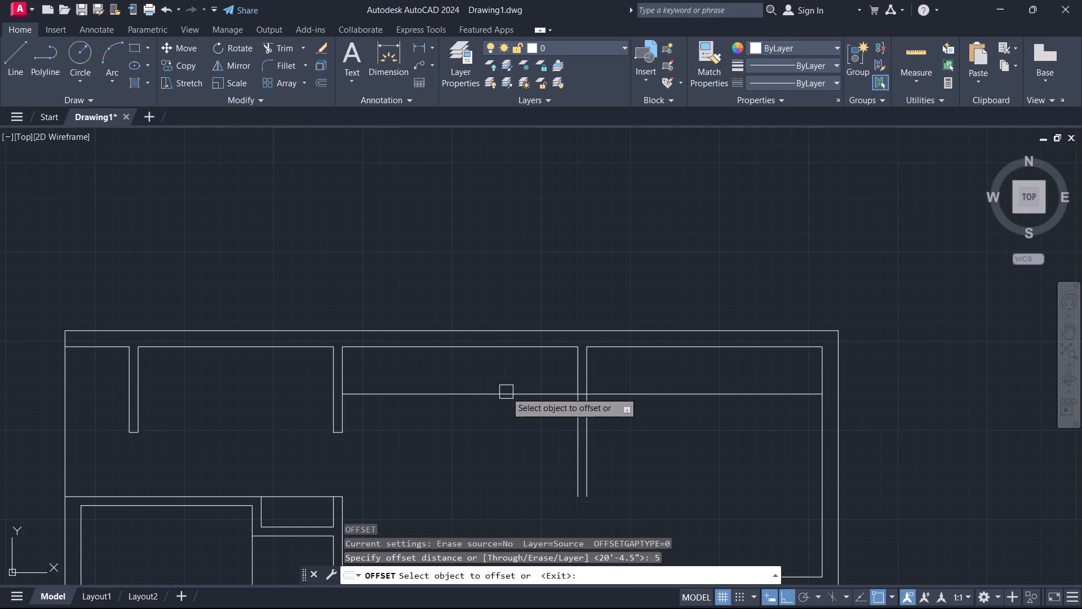
left_click(497, 392)
left_click(487, 378)
key("Escape")
Trim both lines of the 5" partition where they run into the upper-right room, past the vertical partition.
type("tr")
key("space")
left_click_drag(663, 429, 659, 374)
key("Escape")
Offset the upper line of the 5" partition 3'6" upward, beyond the plan's top wall.
scroll(521, 367, "up", 1)
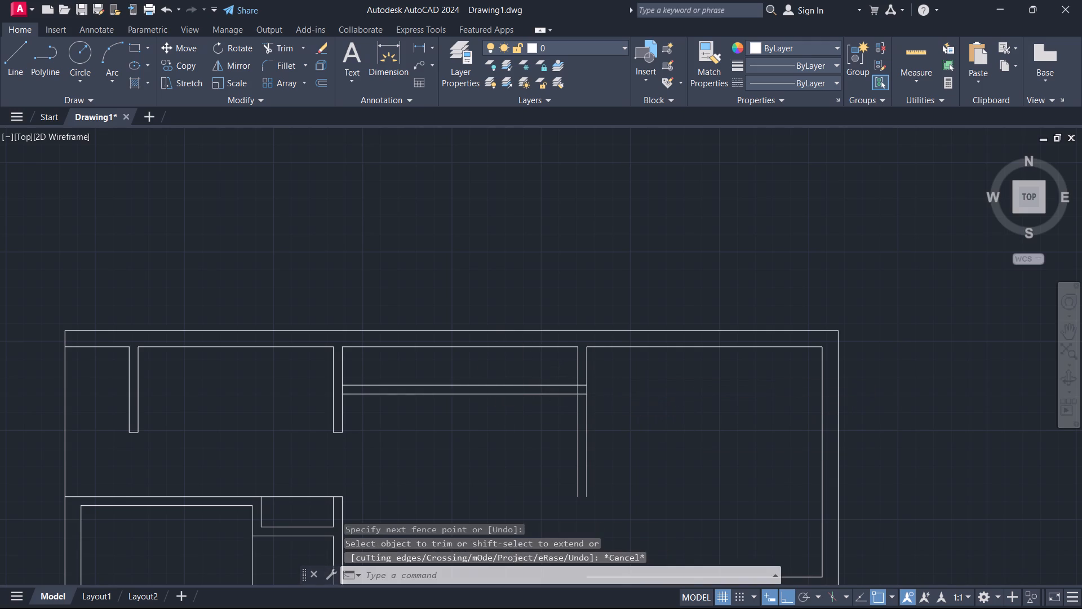
type("o")
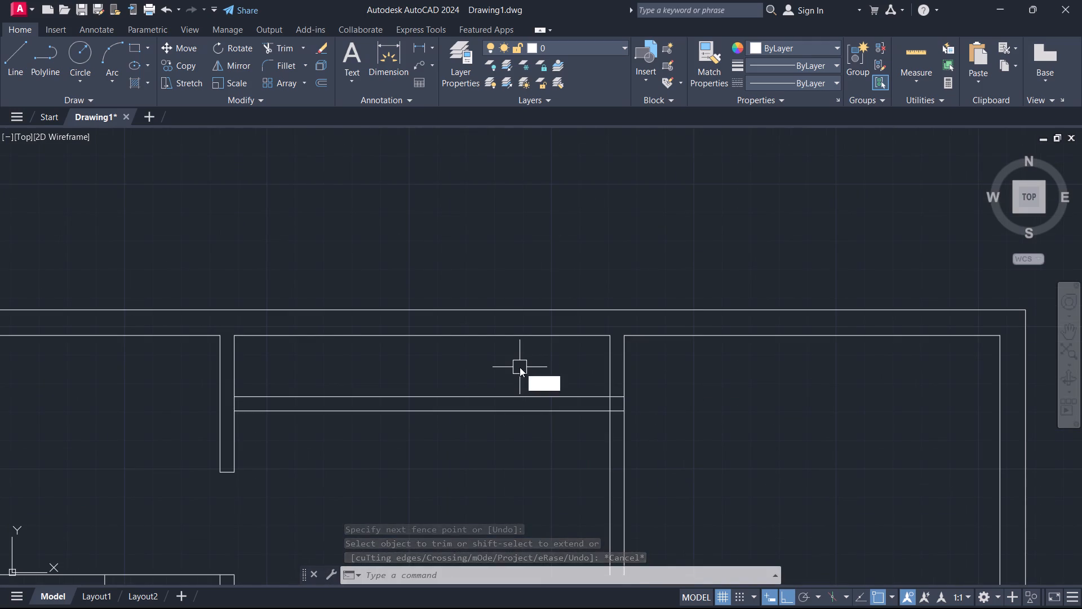
key("space")
type("3'6")
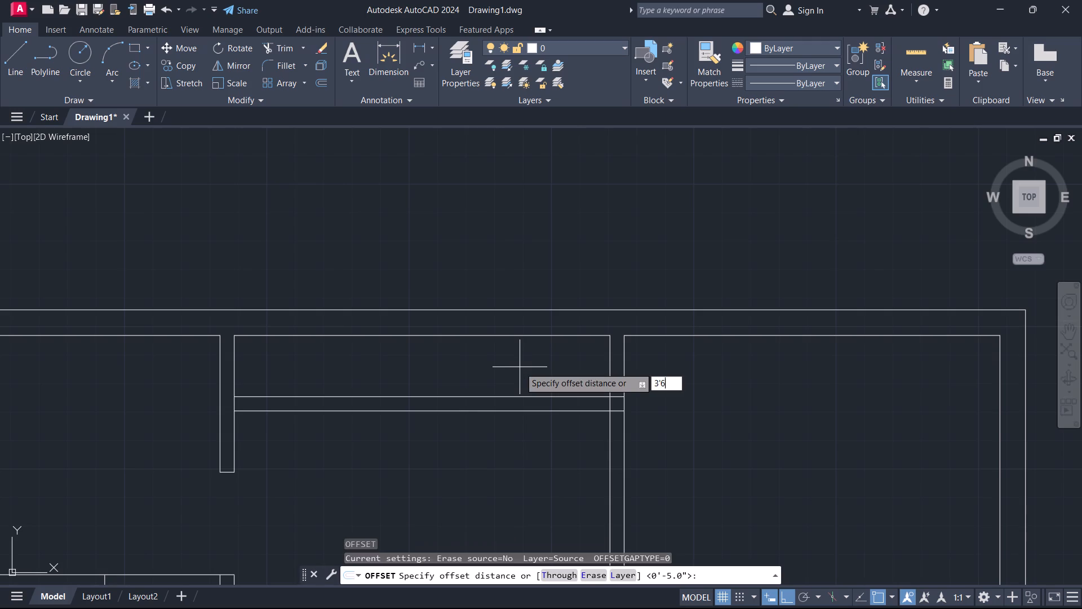
key("Return")
left_click(554, 393)
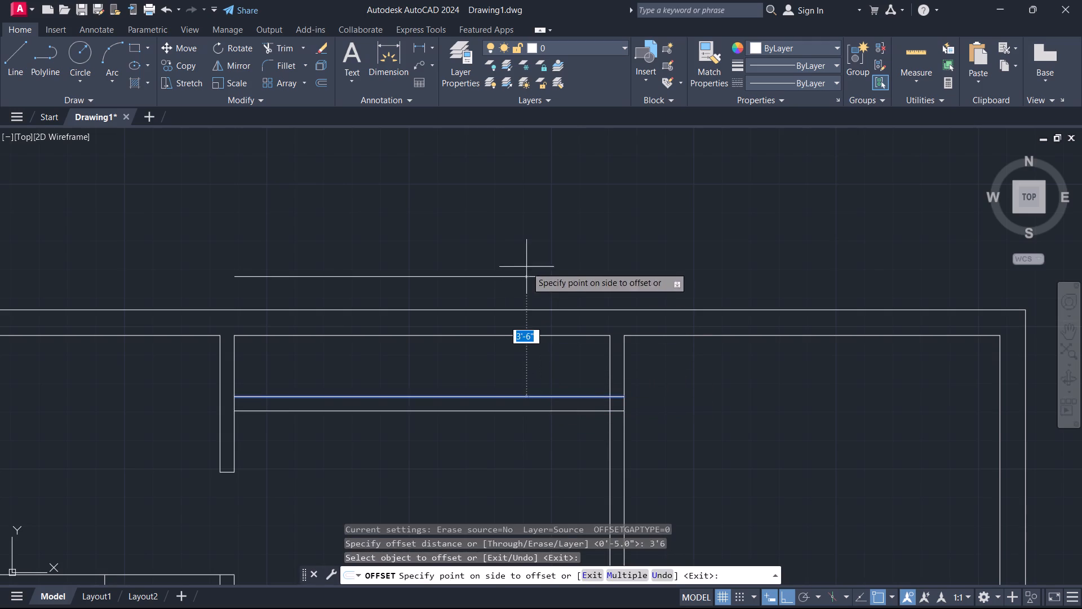
left_click(526, 261)
key("Escape")
Extend the two facing vertical partition lines to the top wall's outer line and trim the wall lines between them.
type("ex")
key("space")
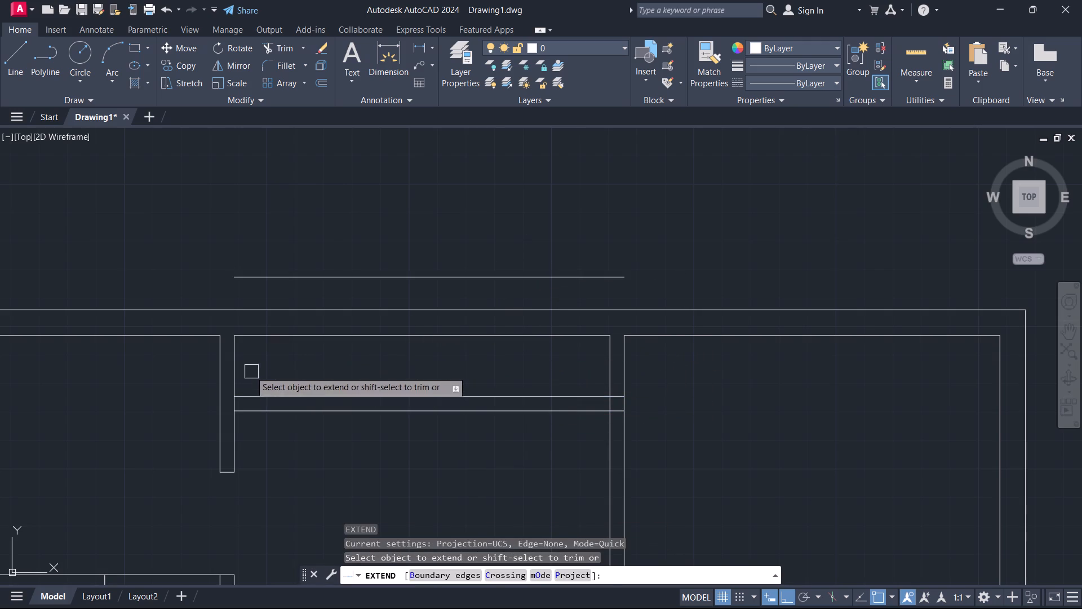
left_click(236, 361)
left_click(610, 364)
key("Escape")
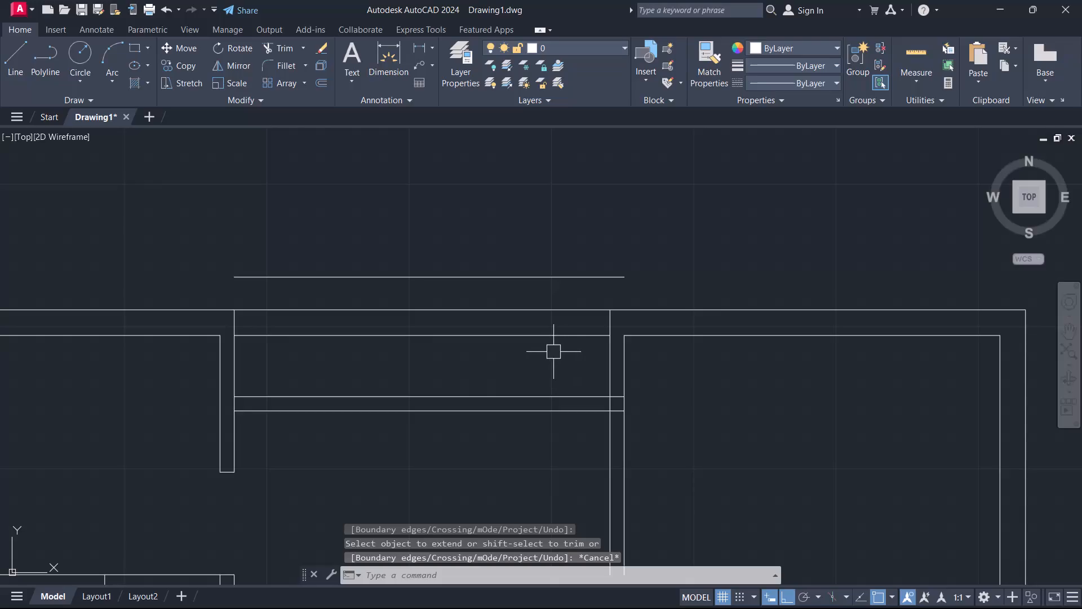
type("tr")
key("space")
left_click_drag(552, 352, 557, 301)
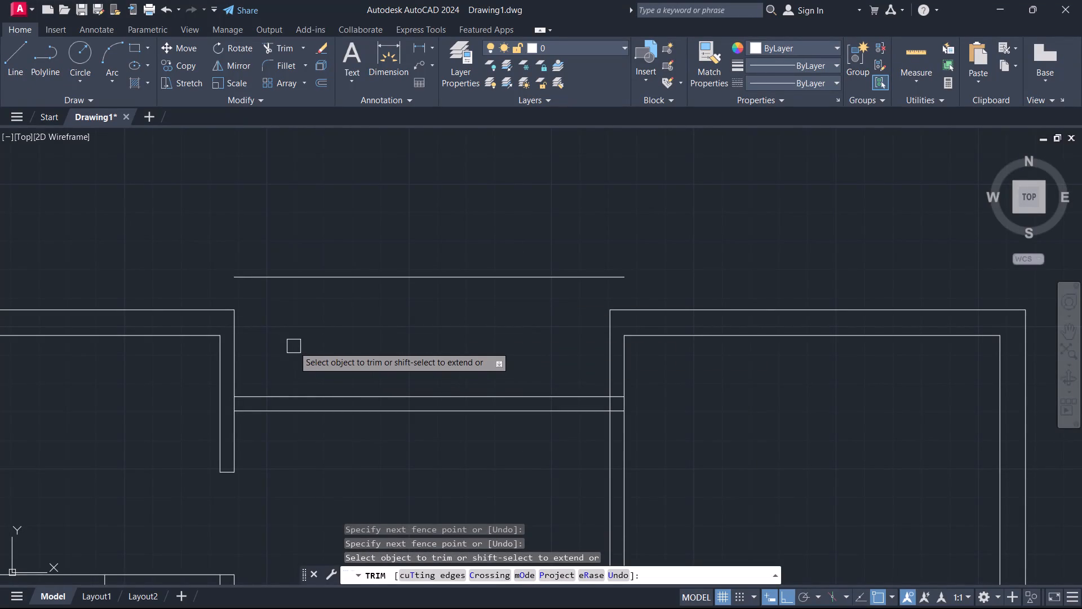
key("Escape")
Fillet the outer lines of both vertical partitions with the 3'6" offset line to form the projection's square outer corners.
scroll(250, 339, "up", 1)
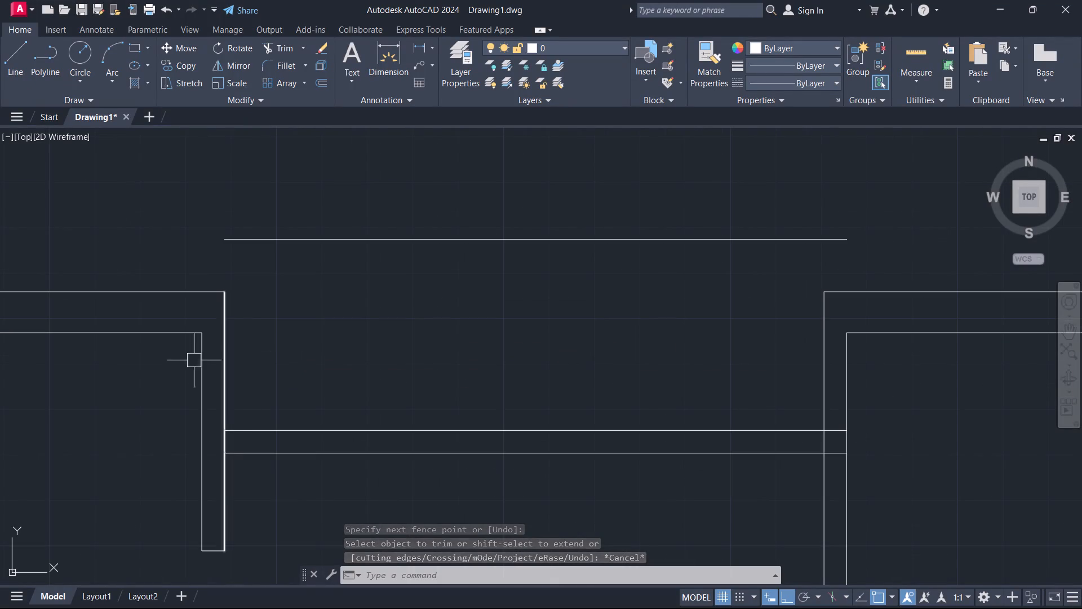
key("f")
key("space")
left_click(201, 361)
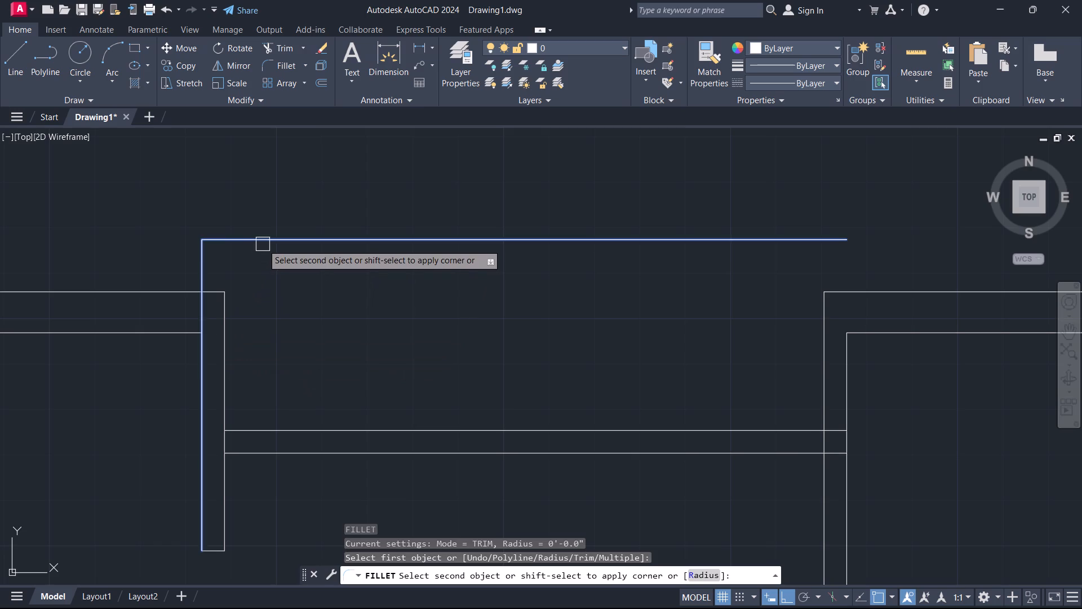
left_click(264, 239)
key("space")
key("Escape")
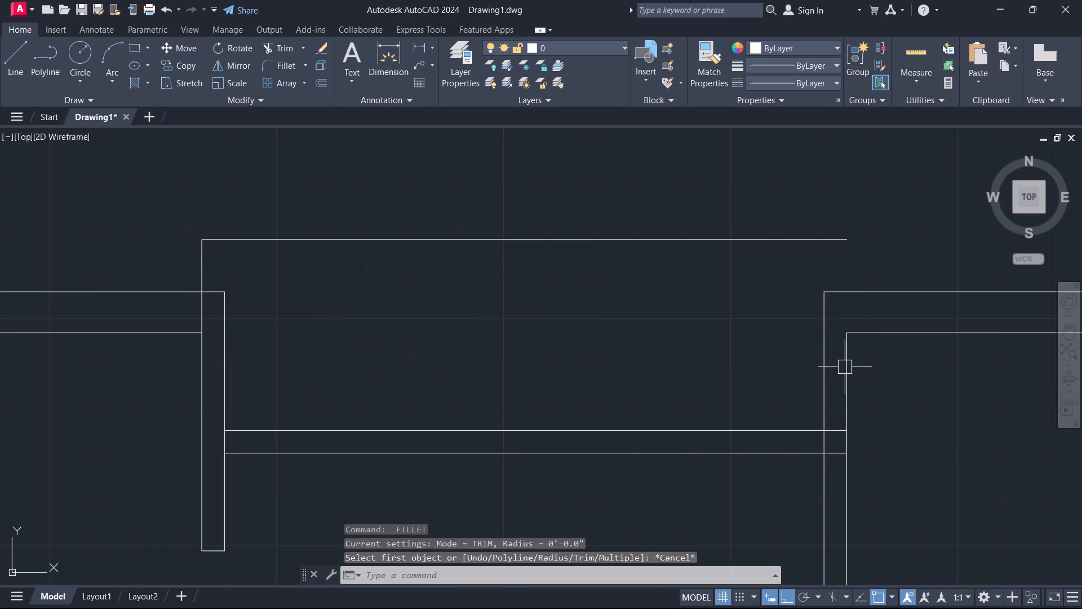
key("space")
left_click(854, 371)
left_click(803, 236)
key("Escape")
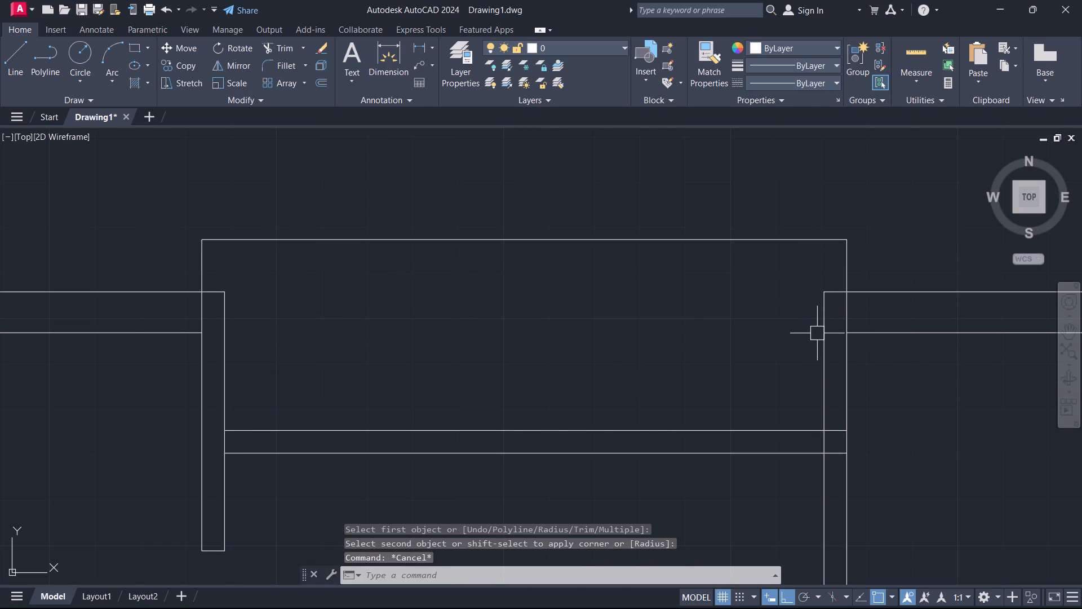
Extend the inner lines of both vertical partitions up to the projection's top line.
type("ex")
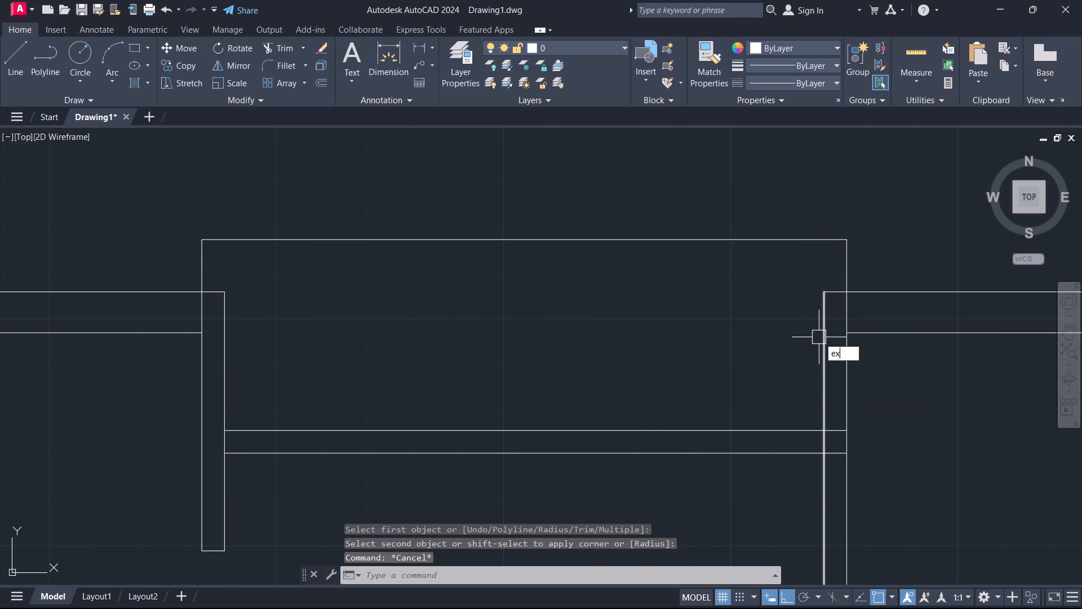
key("space")
left_click(828, 343)
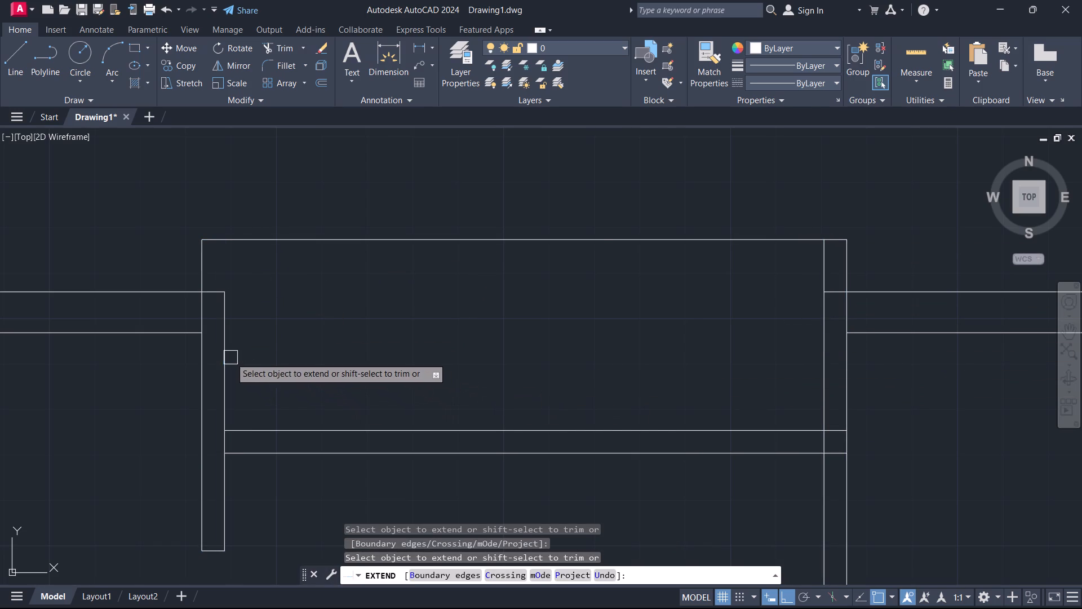
left_click(229, 356)
key("Escape")
Trim the overlapping line segments where the projection's two side walls meet the plan's top wall.
type("tr")
key("space")
scroll(199, 298, "up", 2)
left_click_drag(199, 306, 223, 268)
left_click_drag(223, 268, 224, 293)
scroll(264, 289, "down", 4)
scroll(436, 315, "up", 1)
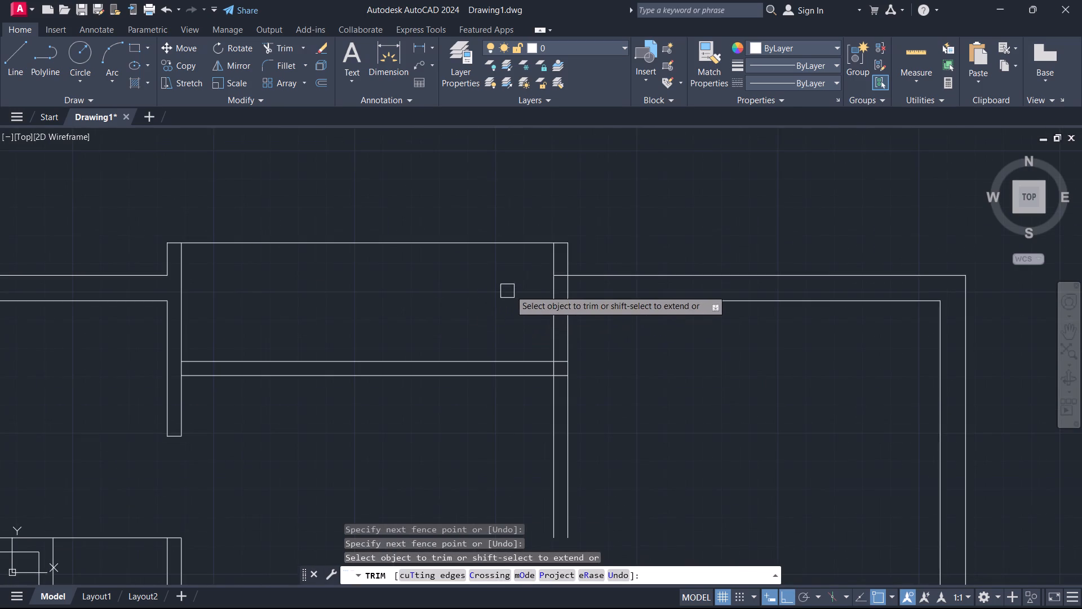
scroll(547, 292, "up", 1)
left_click(583, 280)
scroll(567, 273, "up", 1)
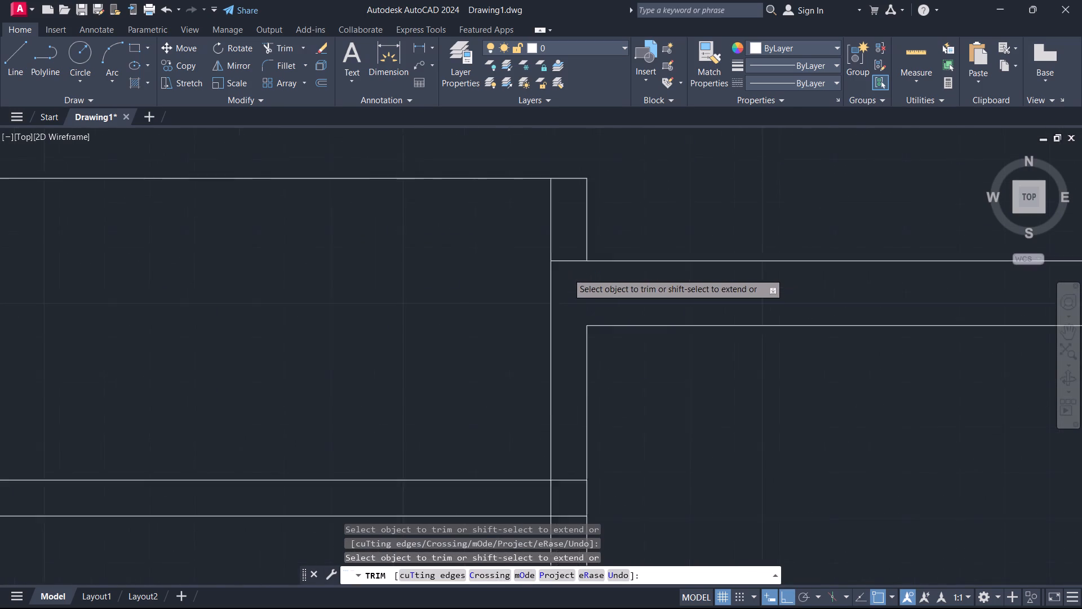
scroll(567, 273, "up", 1)
left_click_drag(567, 270, 573, 228)
key("Escape")
Trim the ends of the two horizontal 5" partition lines that cross the vertical partition at their right end.
scroll(551, 284, "down", 3)
middle_click_drag(454, 326, 623, 259)
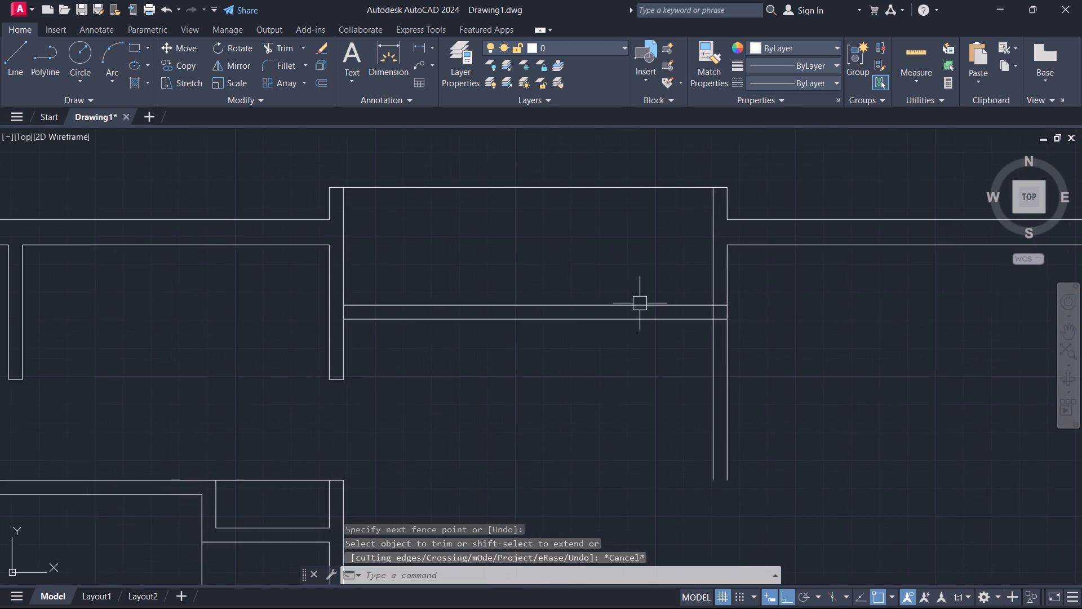
key("space")
scroll(708, 318, "up", 3)
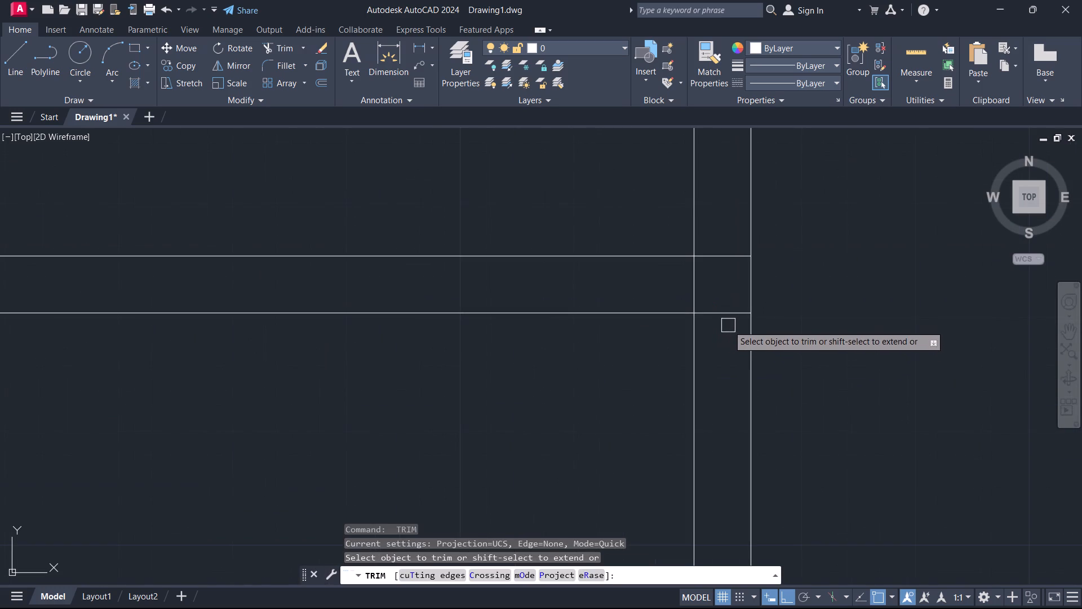
left_click_drag(730, 335, 721, 230)
key("Escape")
scroll(683, 329, "down", 5)
scroll(558, 374, "up", 1)
scroll(556, 373, "down", 1)
middle_click_drag(556, 373, 629, 226)
scroll(640, 258, "down", 1)
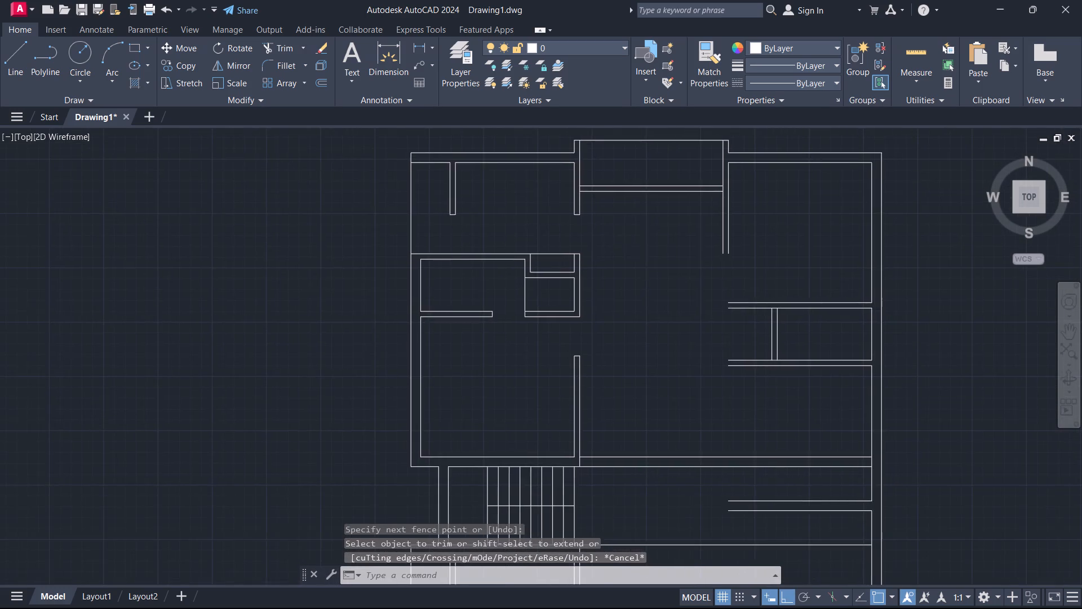
Offset the long horizontal wall line along the staircase's lower side 9" downward.
scroll(640, 259, "down", 1)
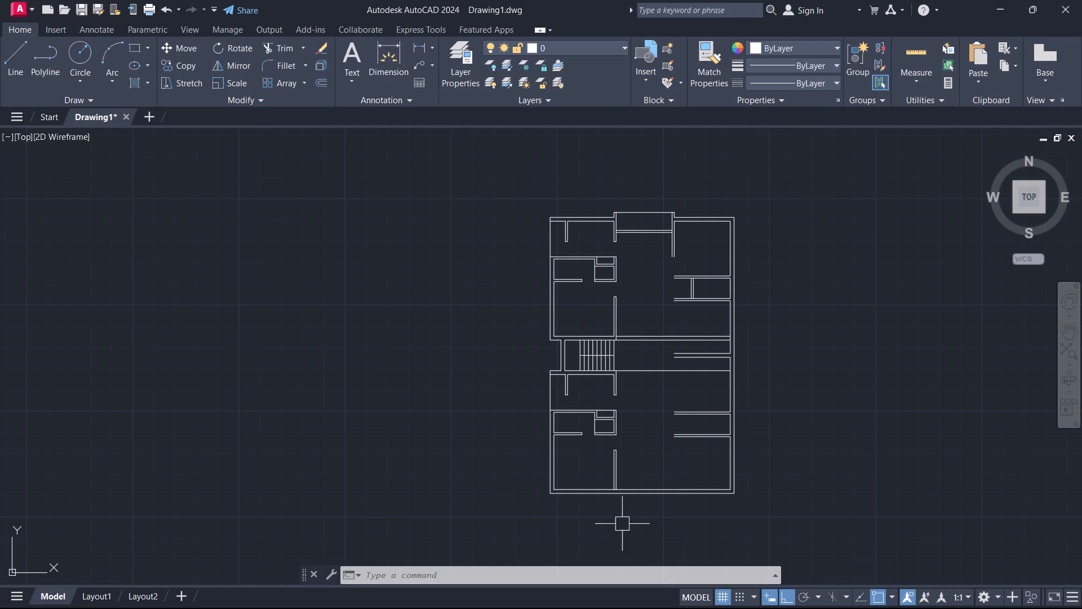
middle_click_drag(672, 404, 683, 385)
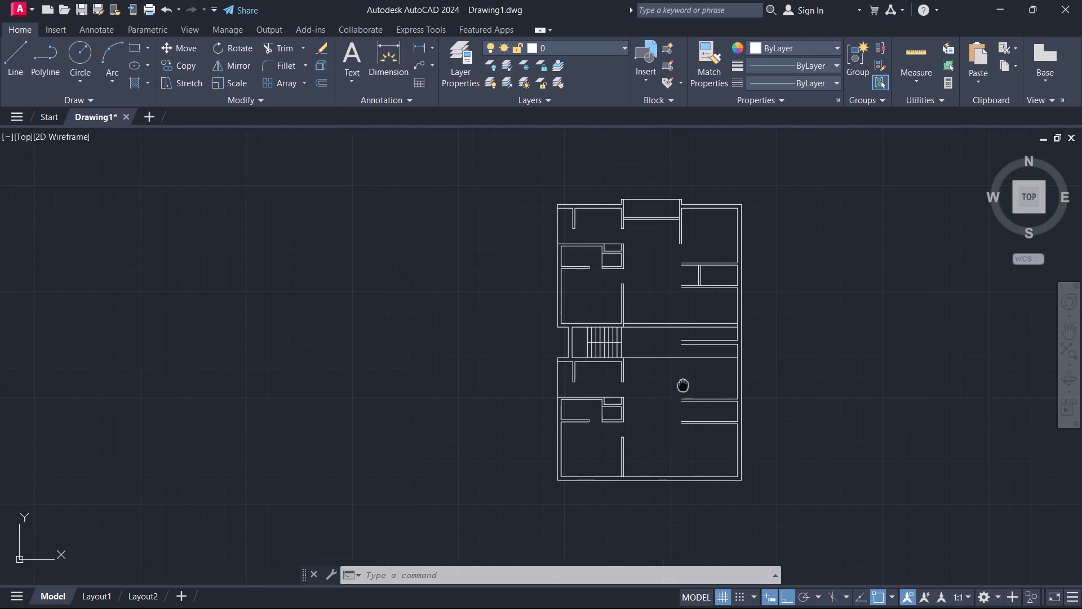
middle_click_drag(683, 385, 700, 361)
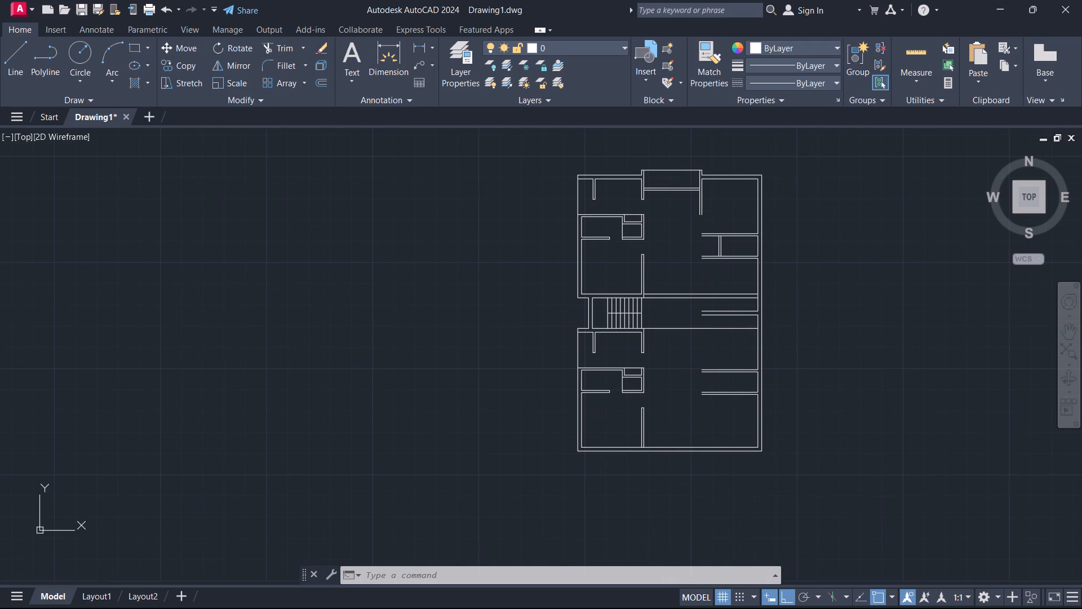
scroll(710, 346, "up", 1)
middle_click_drag(710, 346, 708, 359)
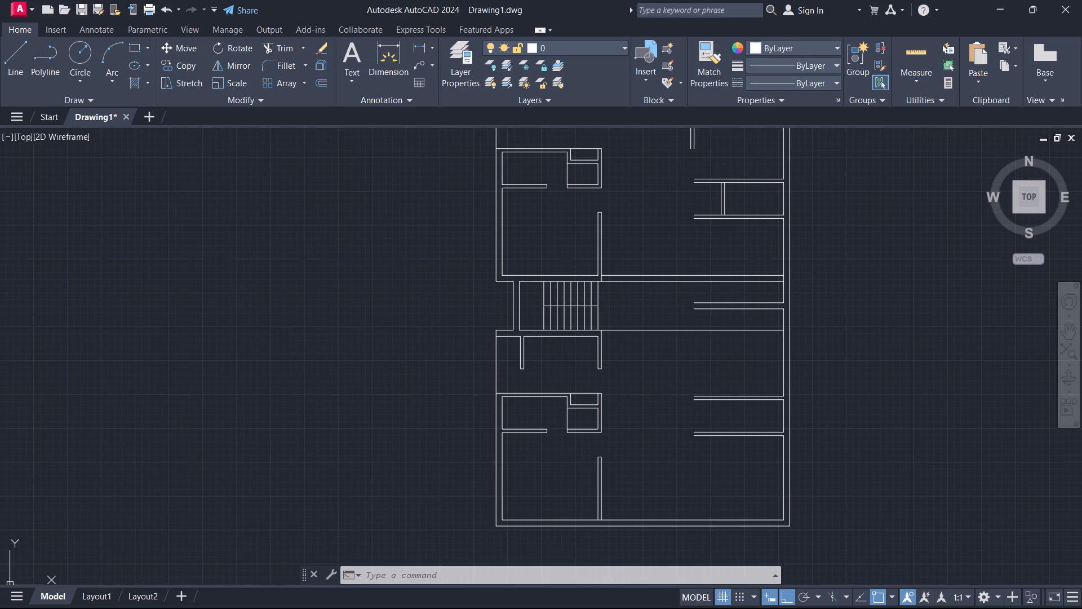
scroll(738, 336, "up", 2)
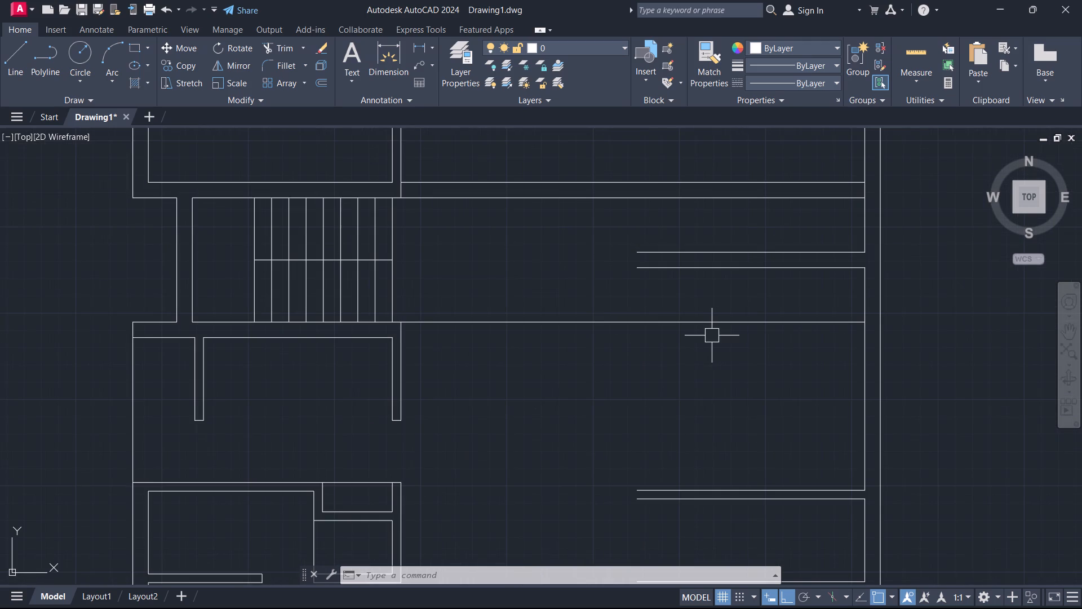
type("o")
key("space")
key("9")
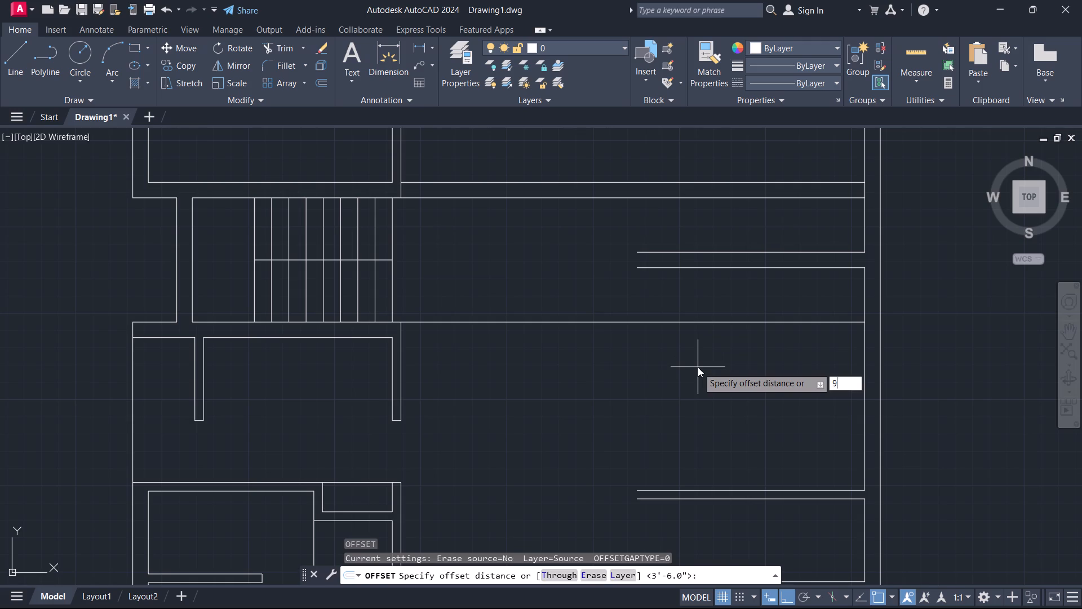
key("Return")
left_click(724, 321)
left_click(716, 358)
key("Escape")
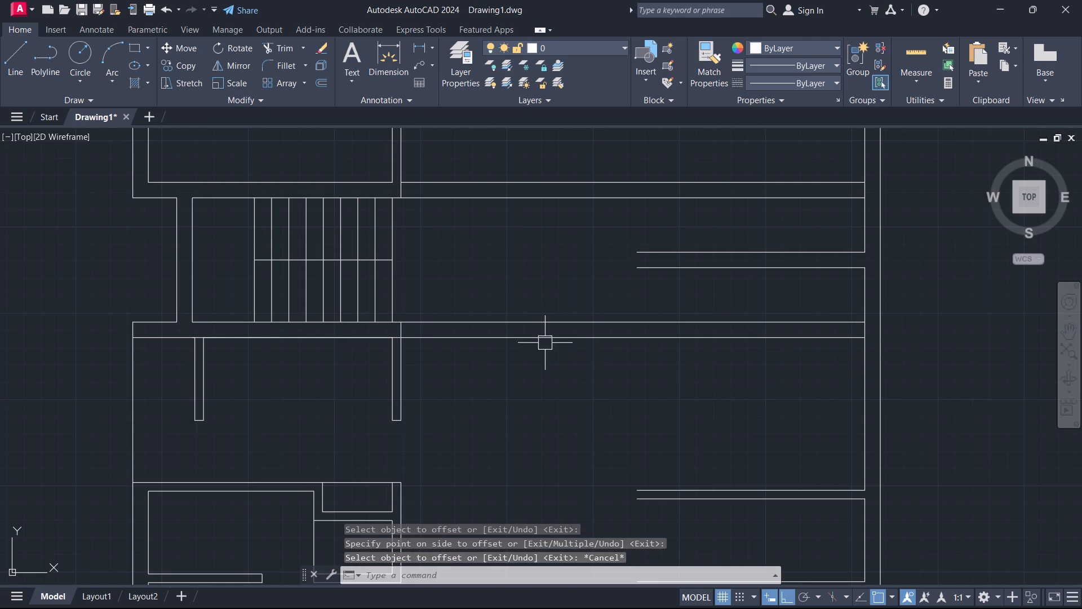
Stretch the new 9" offset line's left end back to the right-hand line of the vertical partition below the staircase.
left_click(545, 333)
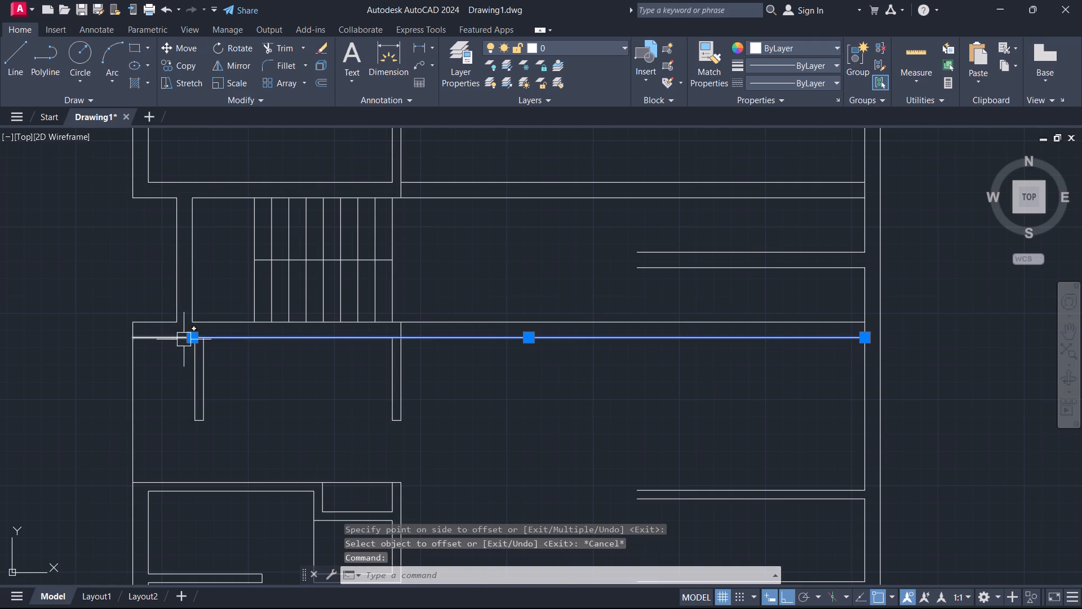
left_click(191, 339)
scroll(356, 331, "up", 3)
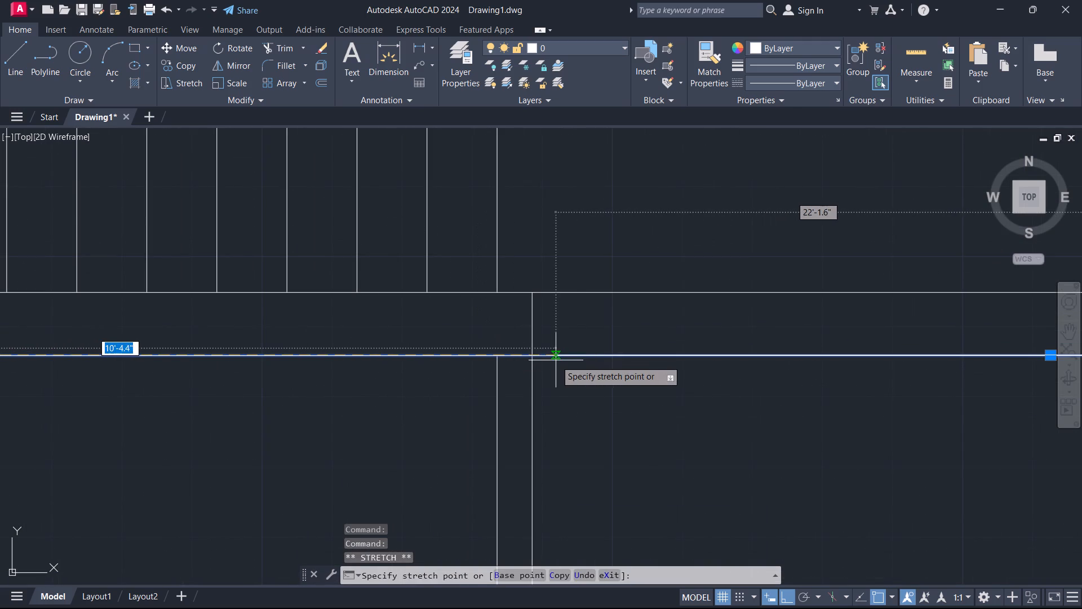
left_click(529, 355)
key("Escape")
scroll(511, 391, "down", 5)
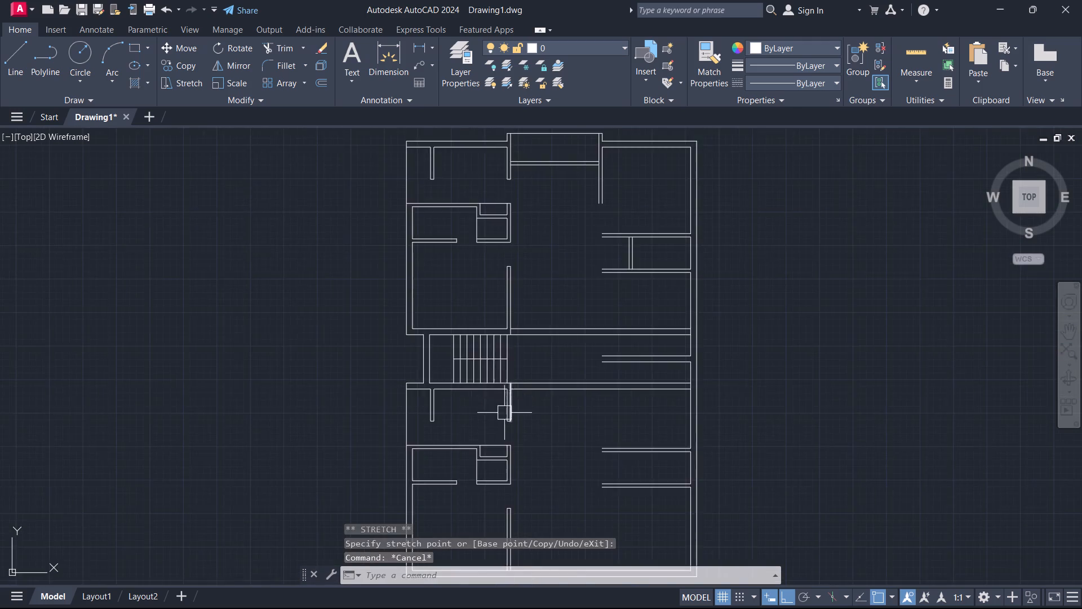
Offset the shortened wall line below the staircase 20'4.5" downward into the lower apartment.
scroll(504, 413, "up", 1)
middle_click_drag(505, 407, 352, 351)
key("p")
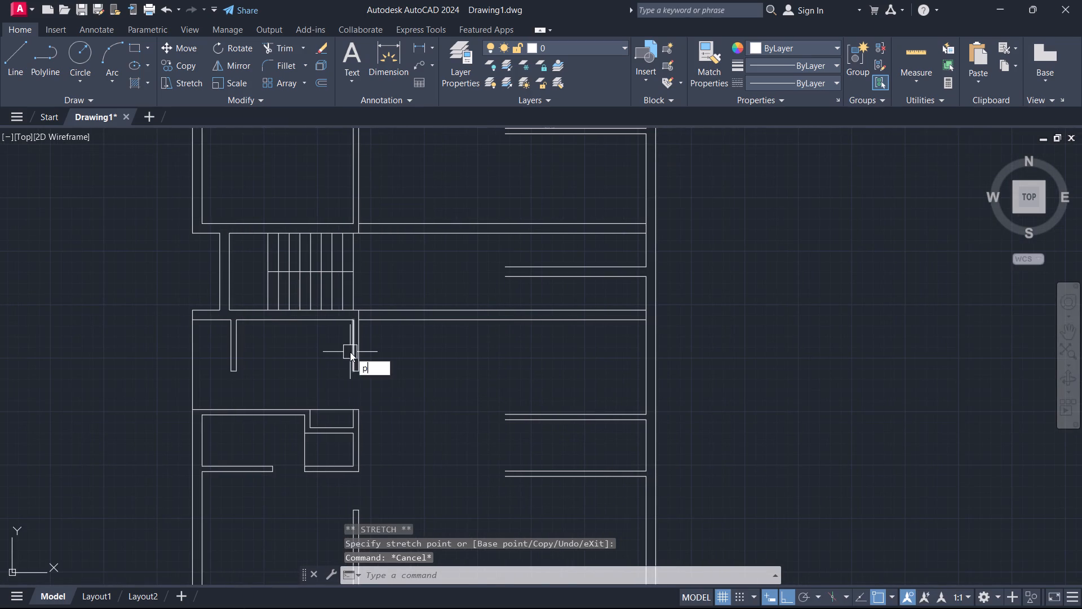
key("Escape")
key("o")
key("space")
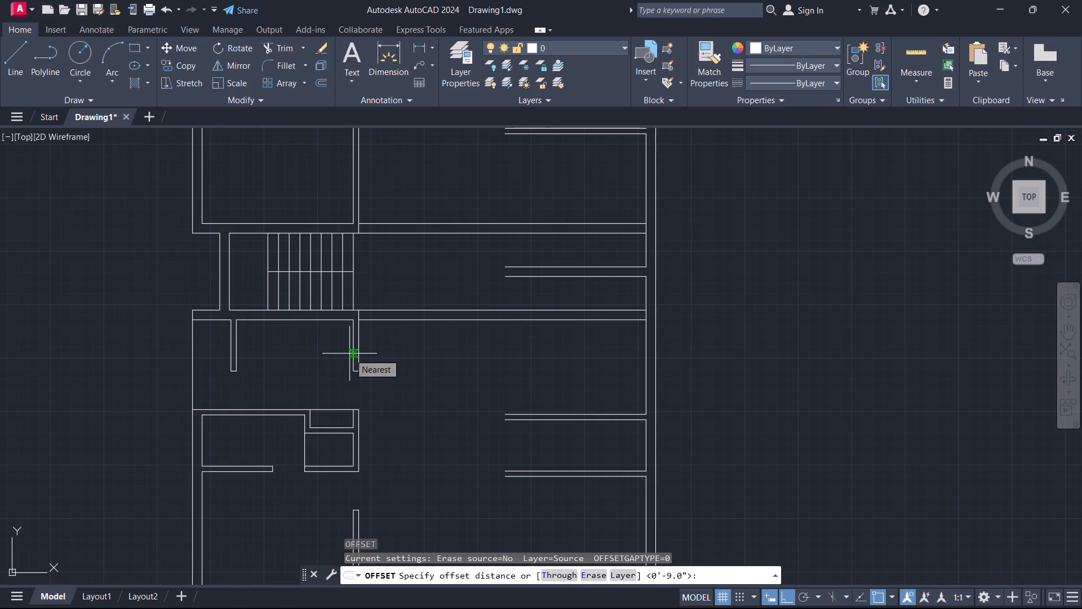
key("2")
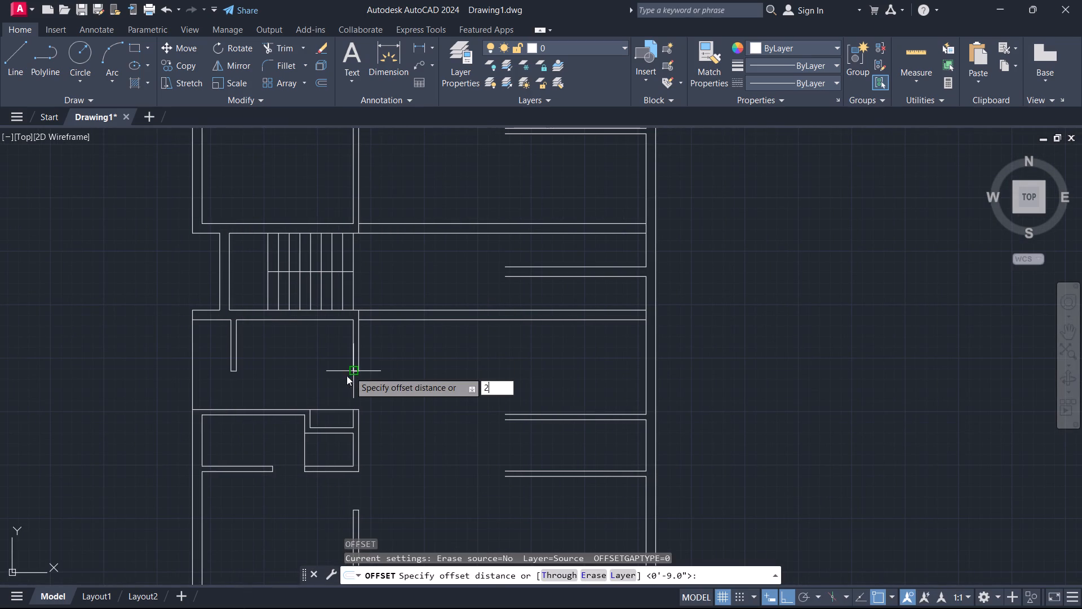
key("0")
key("apostrophe")
key("4")
key("period")
key("5")
key("shift+quotedbl")
key("Return")
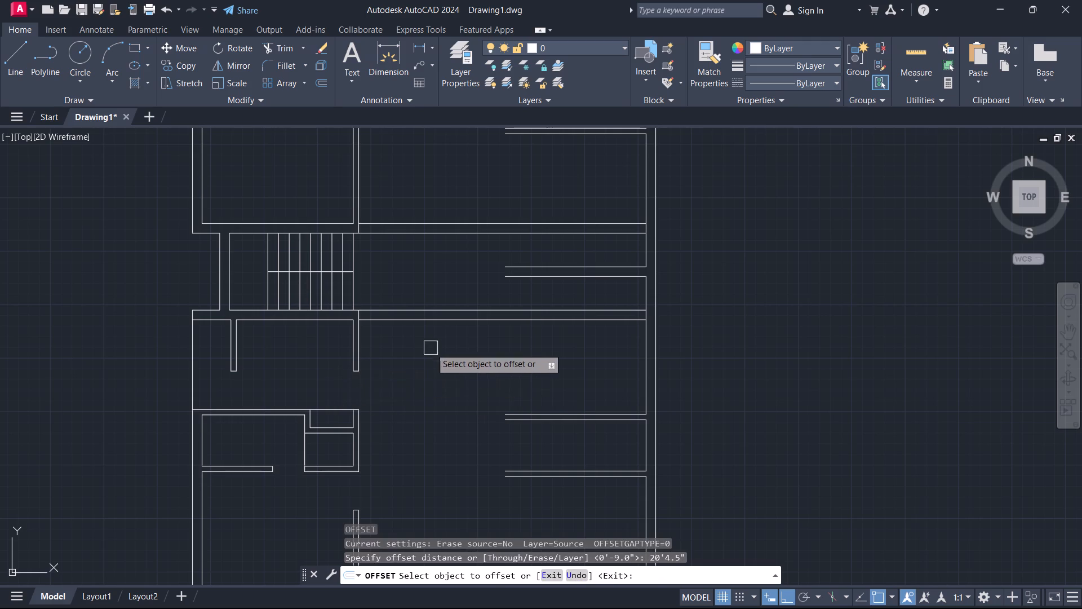
left_click(438, 323)
left_click(432, 390)
middle_click_drag(471, 425, 495, 298)
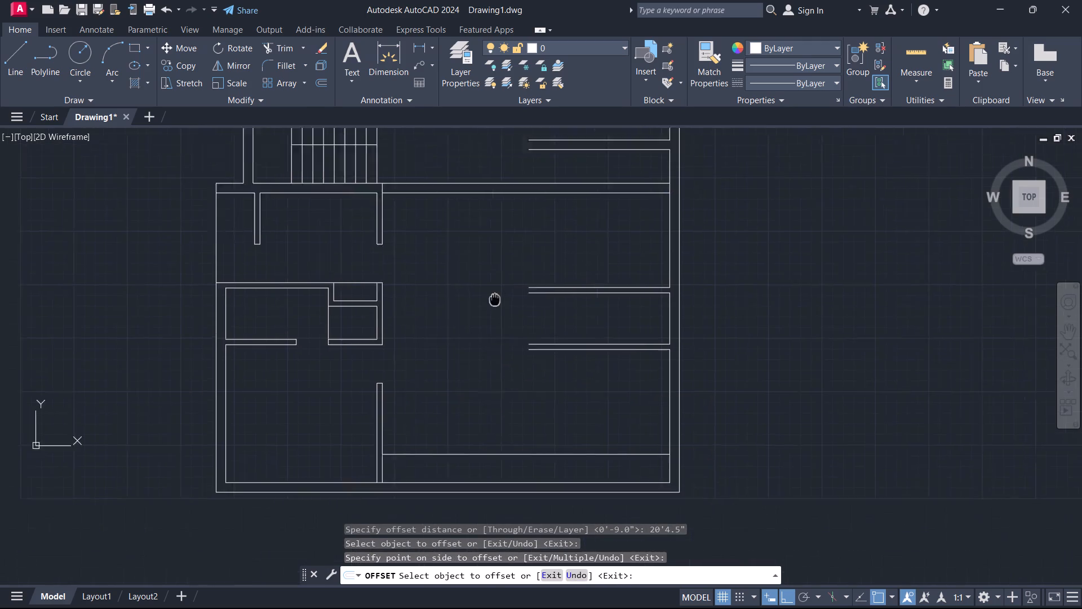
middle_click_drag(495, 298, 512, 230)
key("Escape")
Stretch the lower end of the left line of the projection's right-hand partition straight down past the plan's bottom wall.
middle_click_drag(525, 345, 524, 356)
scroll(525, 345, "down", 2)
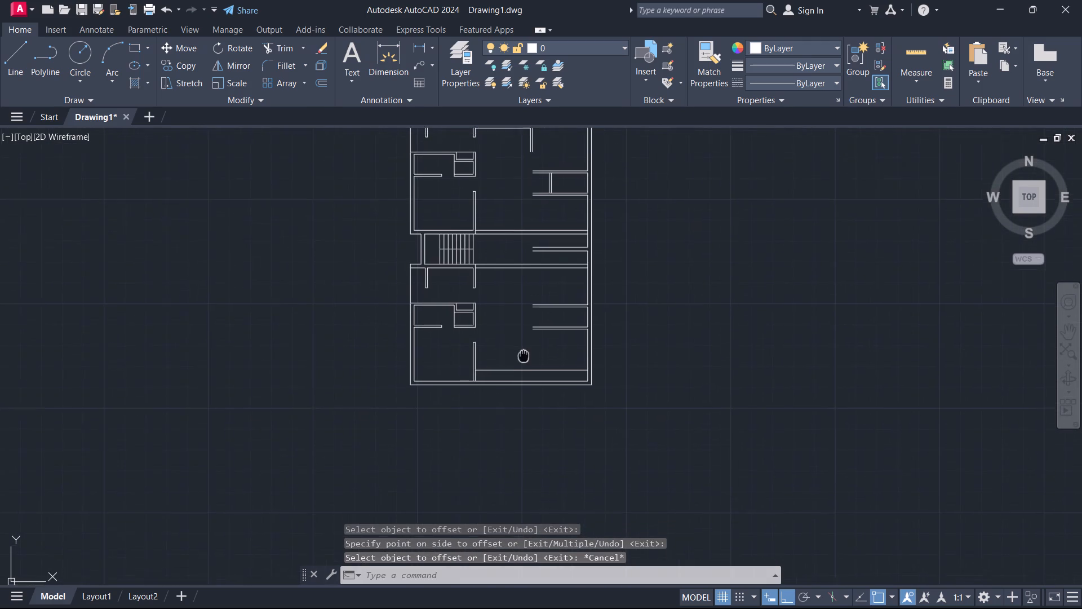
middle_click_drag(524, 356, 533, 451)
scroll(533, 451, "up", 1)
middle_click_drag(530, 449, 528, 469)
scroll(527, 469, "down", 1)
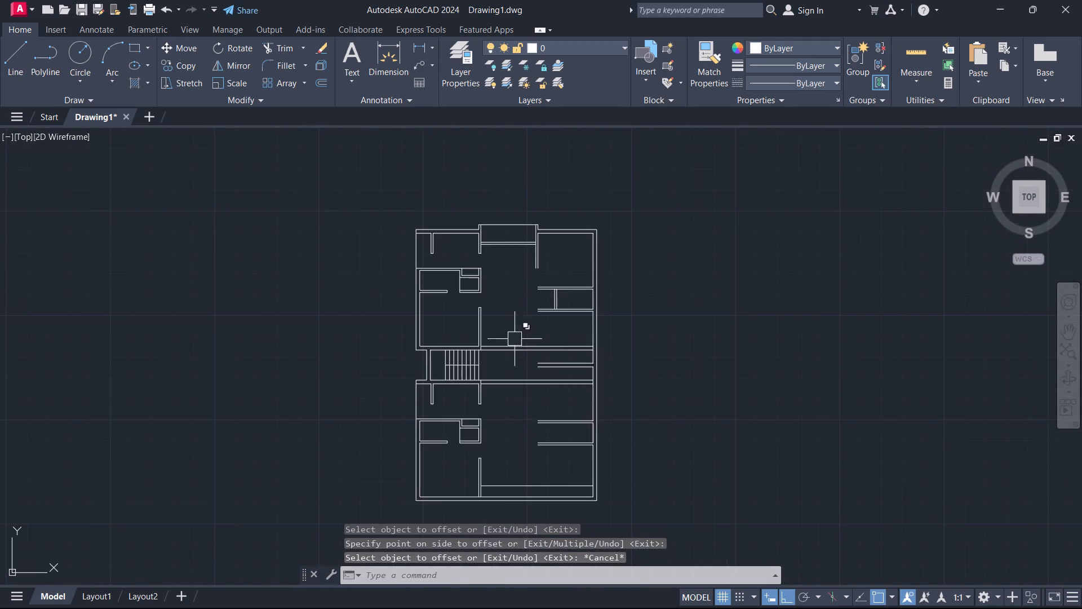
scroll(522, 311, "up", 1)
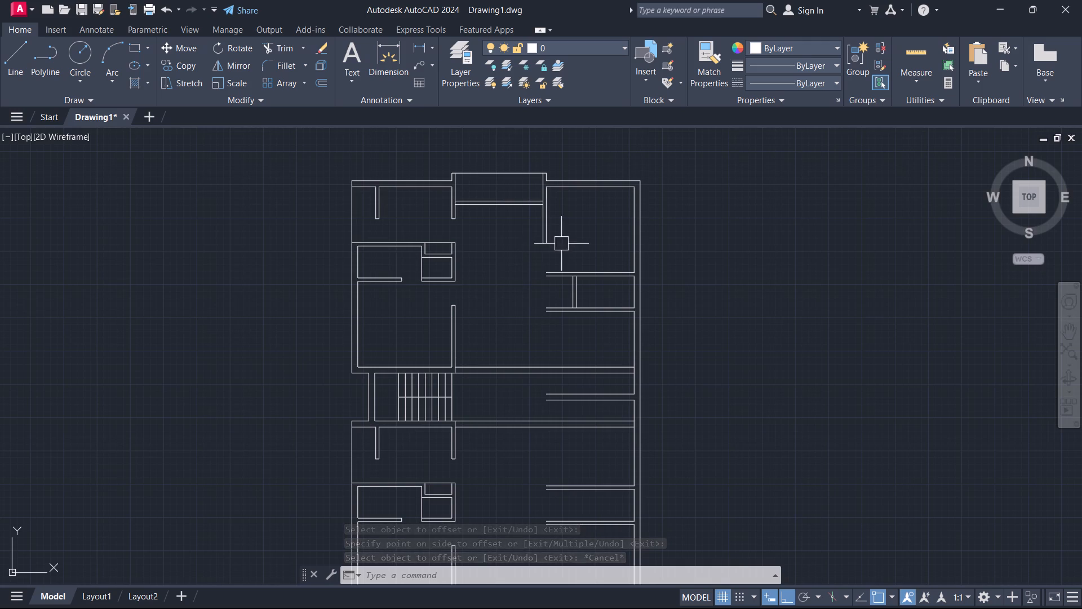
left_click(563, 244)
left_click(527, 239)
scroll(530, 257, "up", 3)
left_click(580, 199)
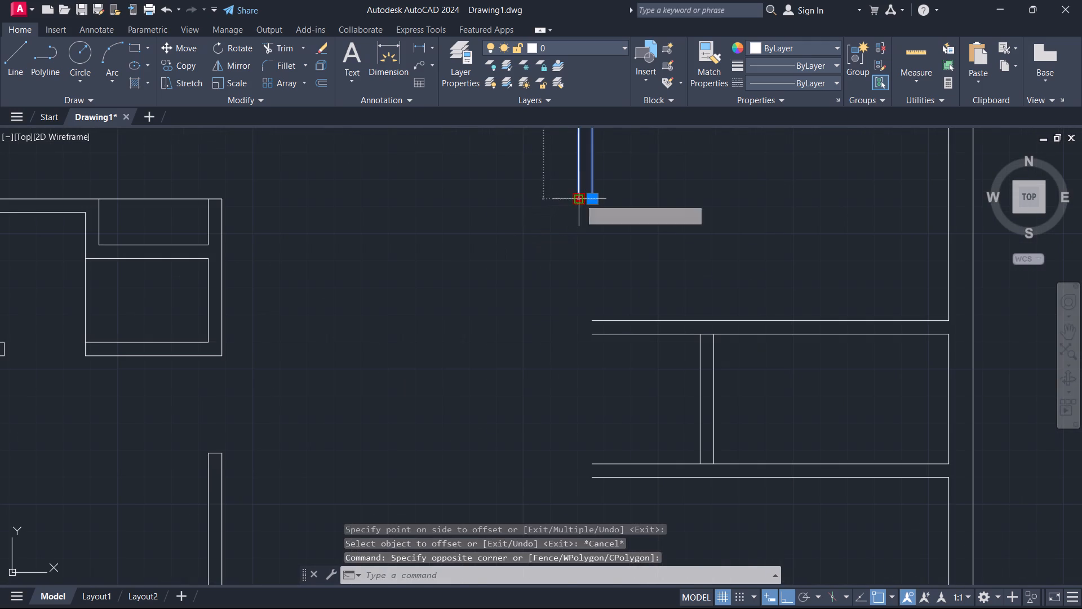
scroll(564, 336, "down", 4)
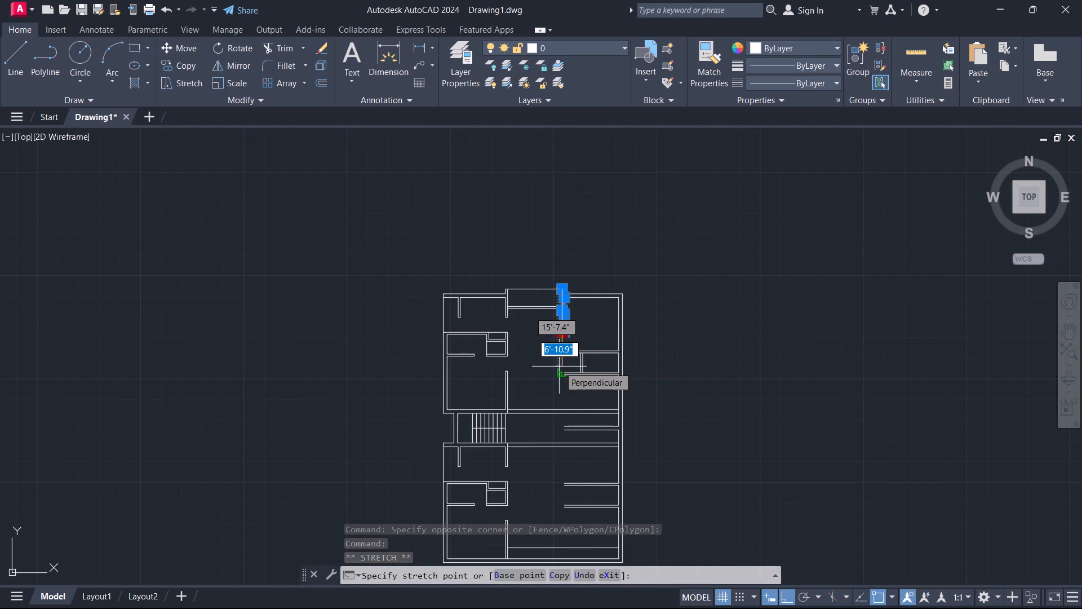
scroll(555, 369, "down", 4)
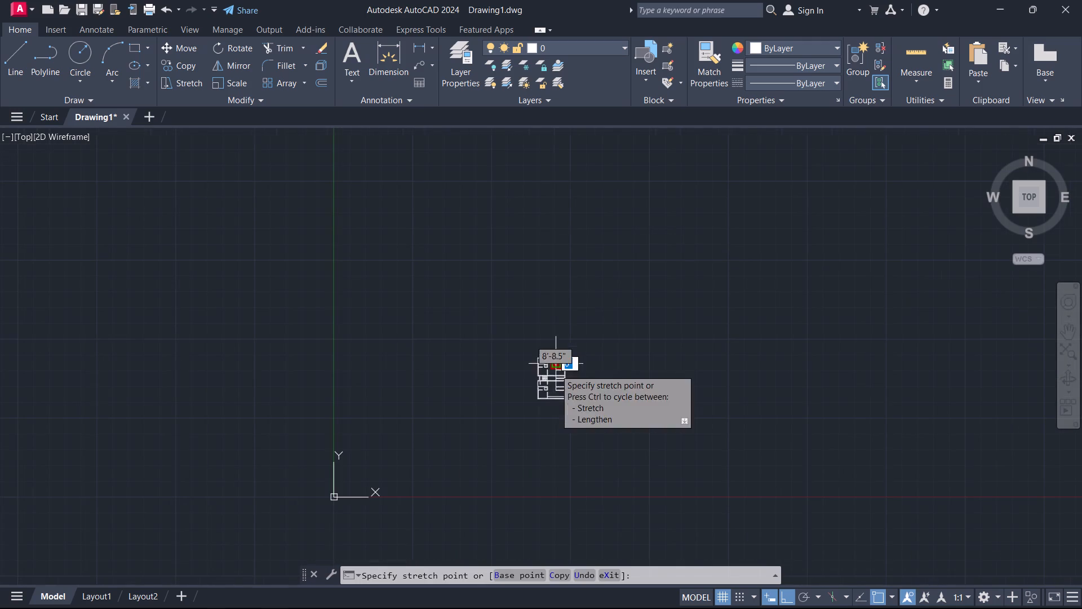
middle_click_drag(564, 437, 576, 336)
scroll(575, 330, "up", 3)
middle_click_drag(575, 330, 548, 498)
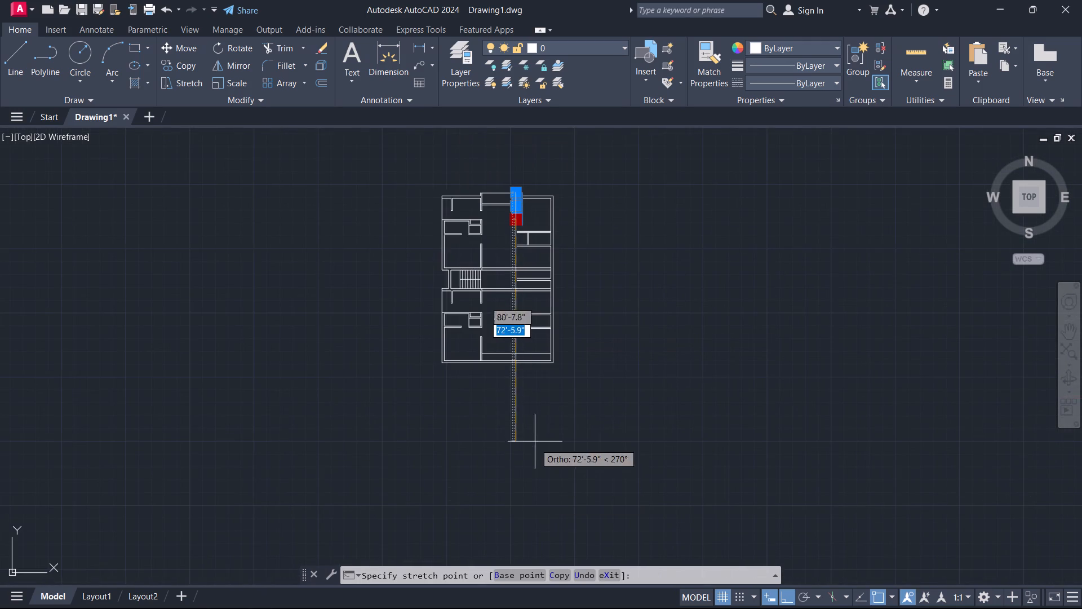
left_click(529, 421)
key("Escape")
Stretch the lower end of the same partition's right line straight down past the plan's bottom wall.
scroll(524, 326, "up", 2)
middle_click_drag(522, 308, 511, 502)
scroll(500, 343, "up", 2)
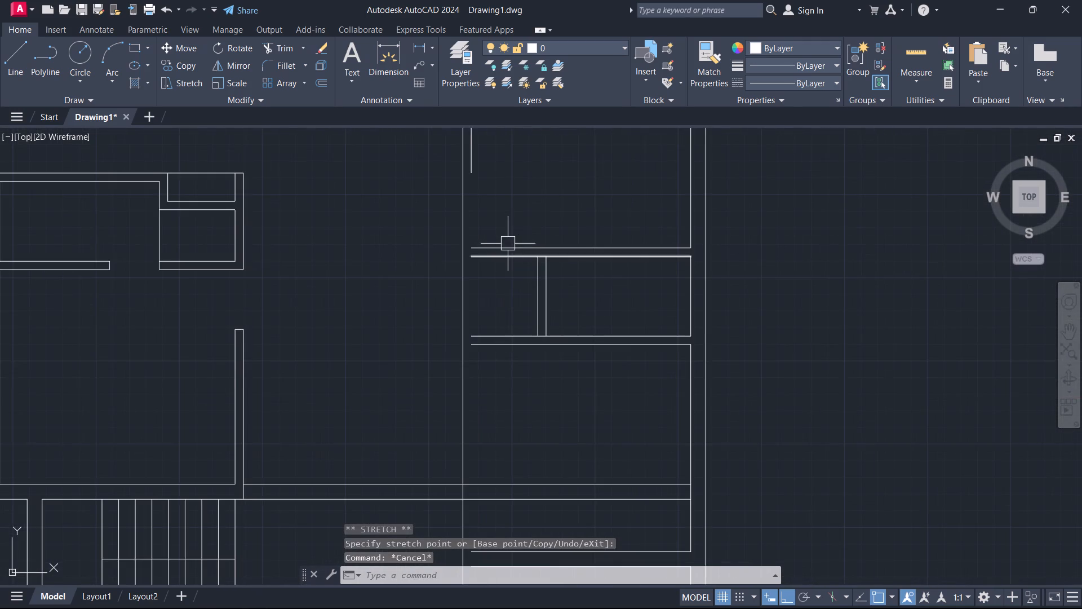
middle_click_drag(508, 243, 511, 304)
left_click(477, 234)
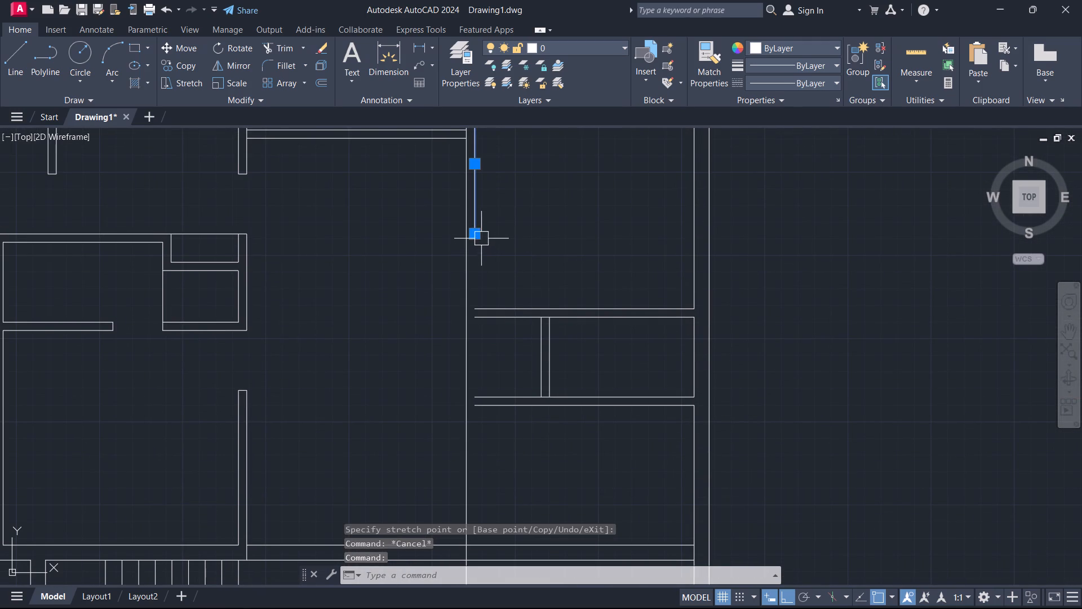
left_click(477, 233)
scroll(468, 387, "down", 4)
middle_click_drag(464, 463, 464, 464)
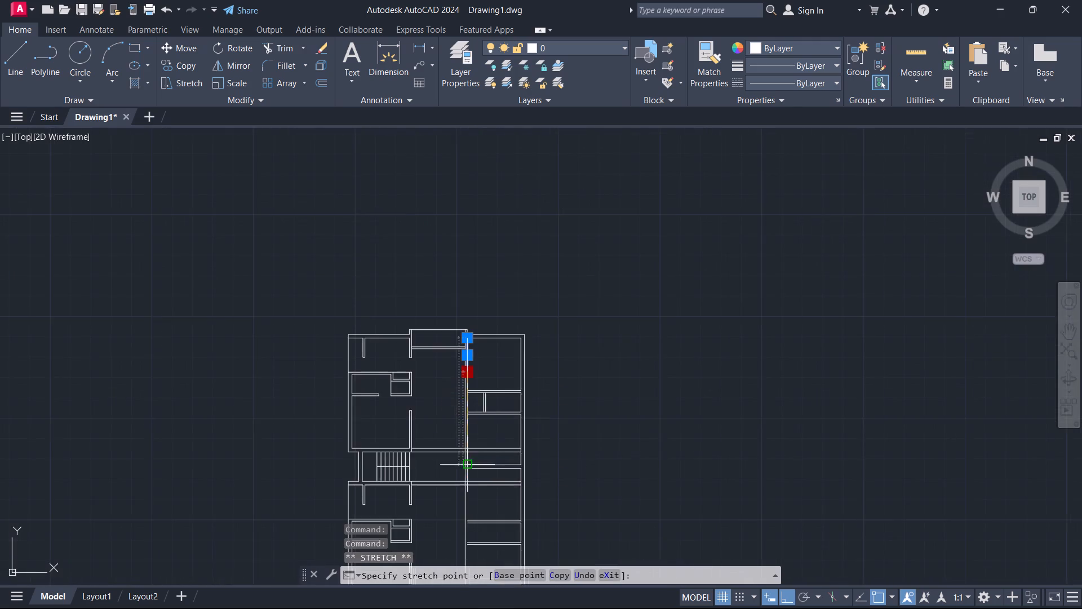
middle_click_drag(464, 464, 494, 196)
scroll(512, 374, "up", 3)
left_click(512, 374)
key("Escape")
Trim the two long partition lines where they overhang the plan's outer bottom wall line.
middle_click_drag(502, 337, 530, 420)
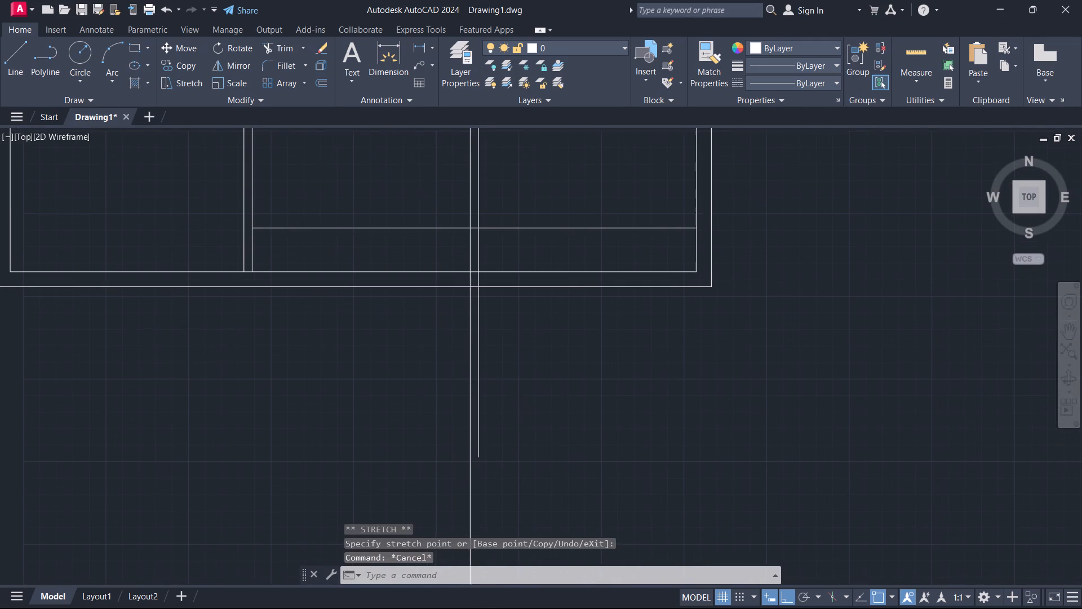
type("tr")
key("space")
left_click_drag(525, 396, 489, 395)
left_click(288, 395)
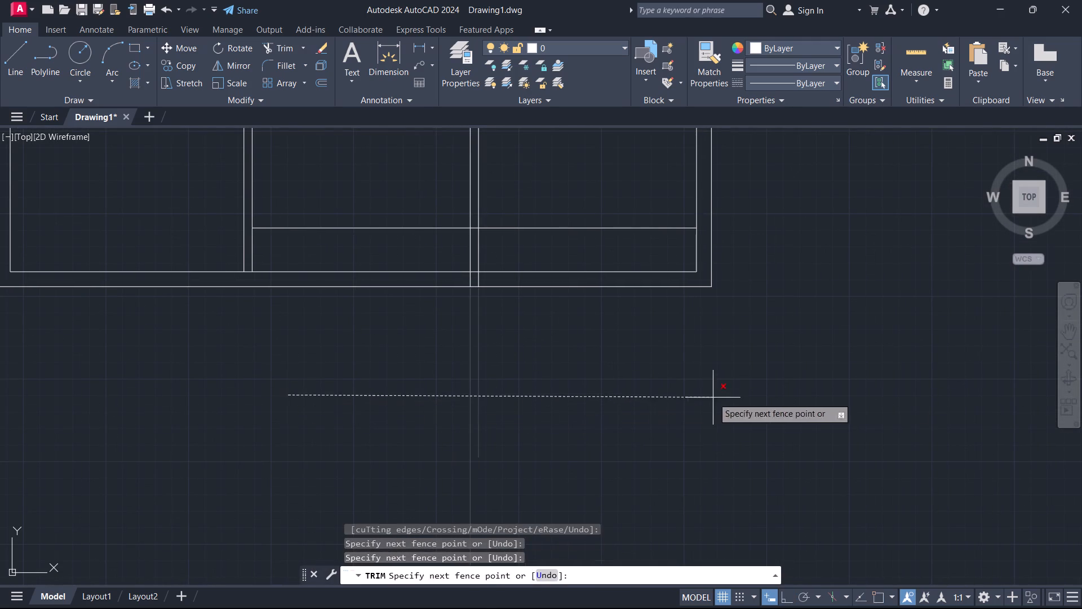
left_click(713, 398)
key("Escape")
Extend both lines of the lower apartment's left vertical partition to the outer bottom wall line.
middle_click_drag(563, 343, 600, 494)
scroll(600, 494, "down", 1)
scroll(574, 448, "up", 1)
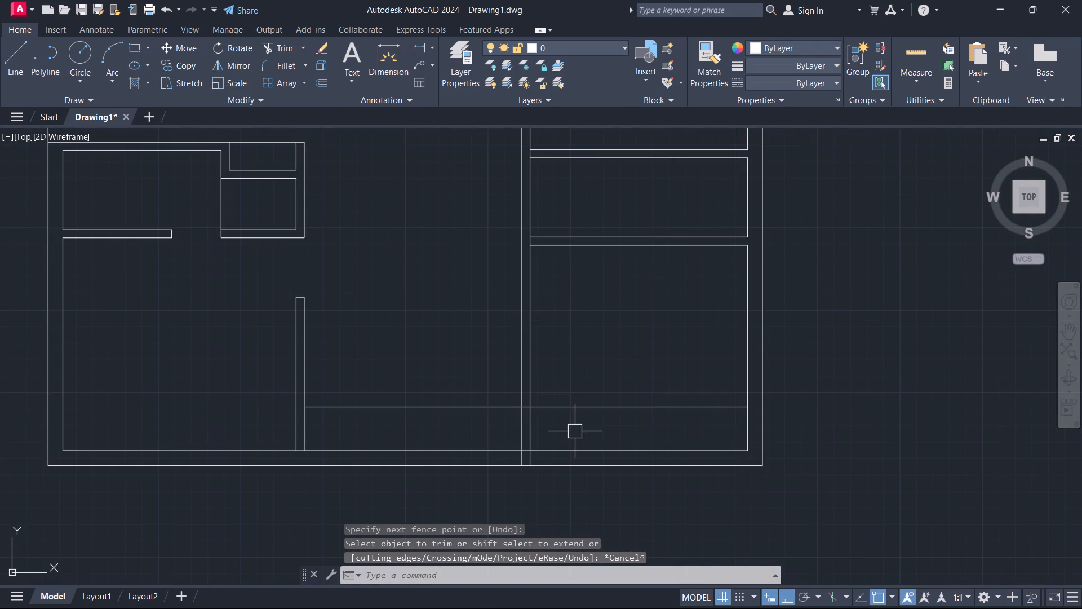
scroll(575, 431, "up", 1)
key("e")
key("x")
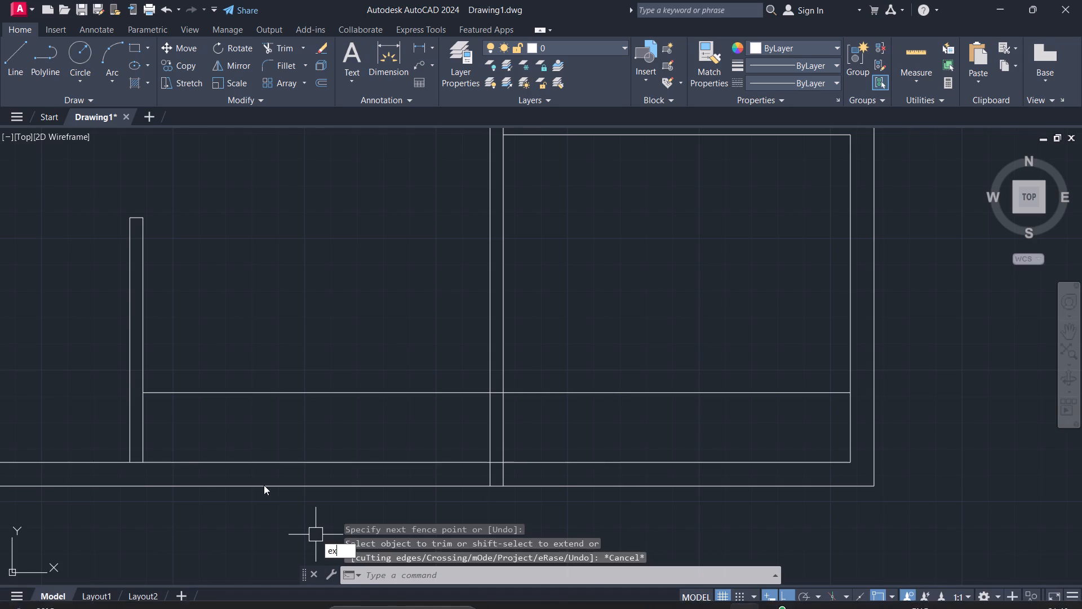
key("space")
left_click(69, 424)
left_click(232, 439)
key("Escape")
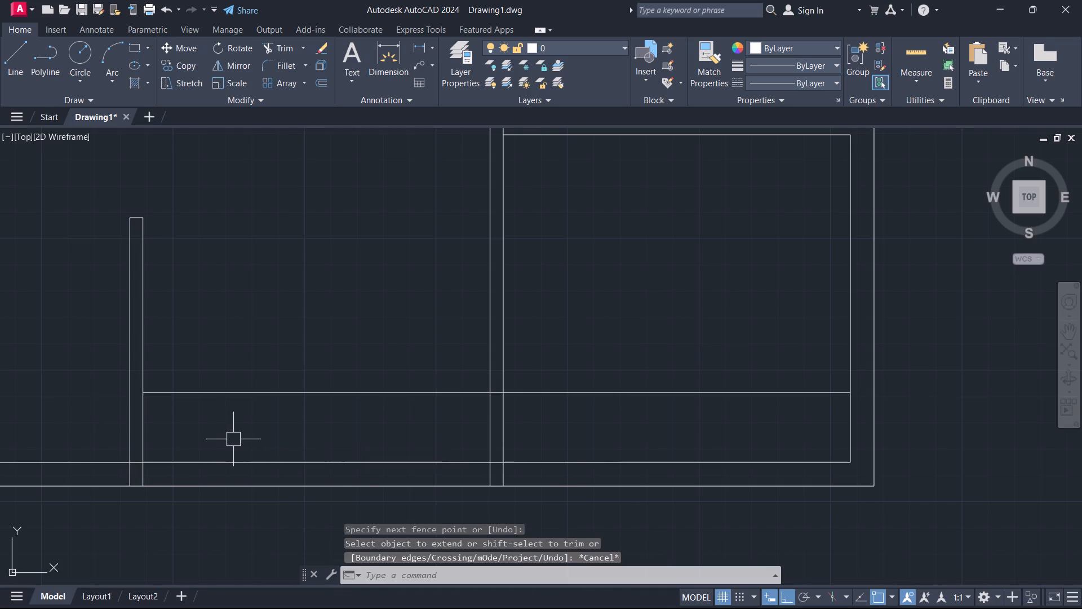
Offset the horizontal line above the bottom wall 3'6" downward, beyond the outer wall, for the lower projection.
key("t")
key("Escape")
key("o")
key("space")
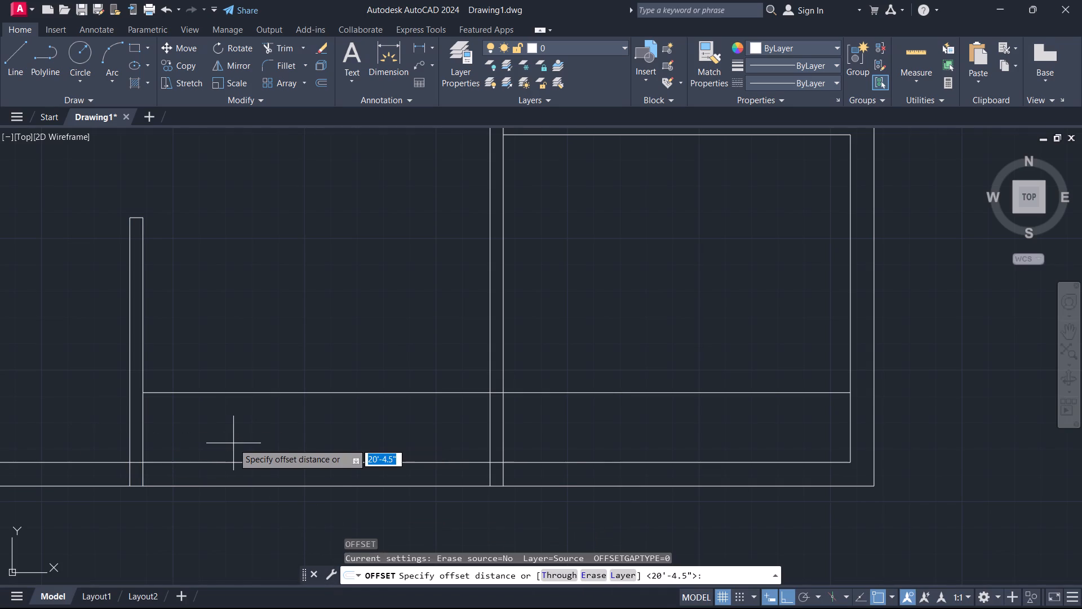
type("3'6")
key("Return")
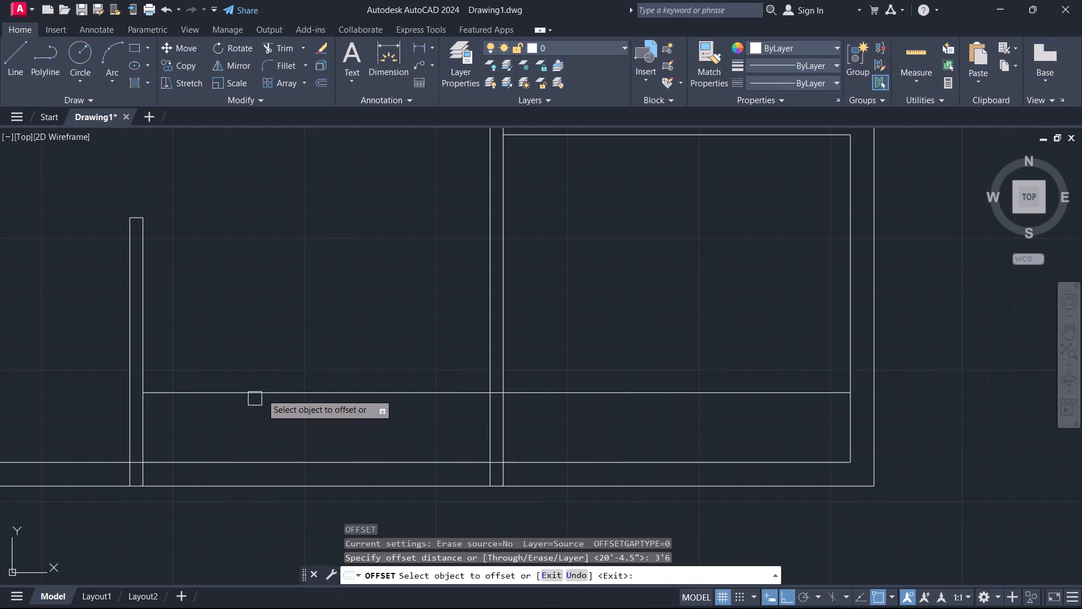
left_click(263, 392)
left_click(261, 477)
key("Escape")
Trim the horizontal line above the bottom wall where it runs into the room beyond the long central partition.
key("t")
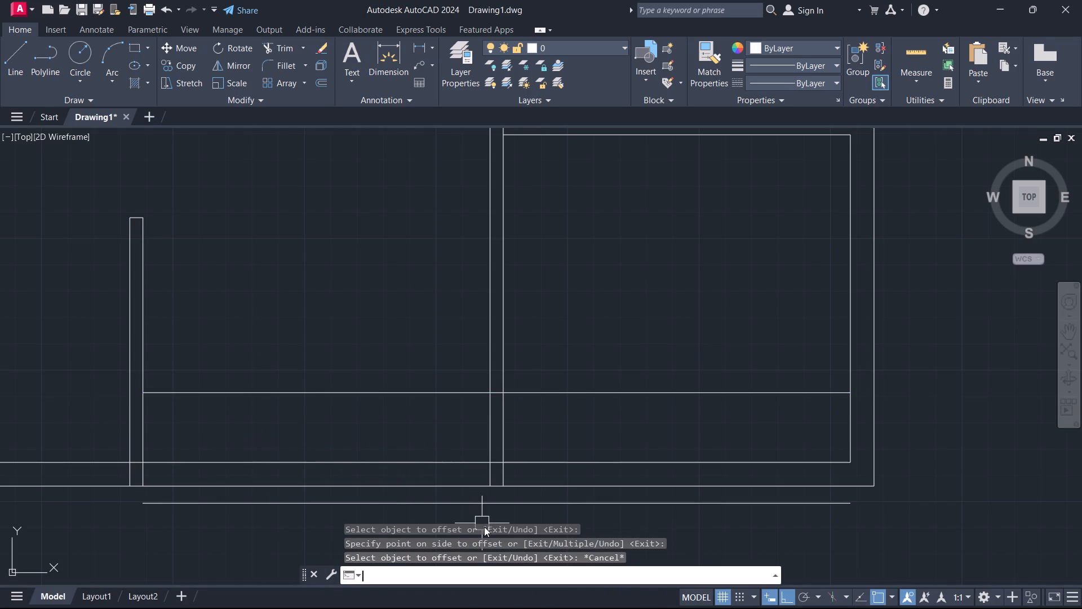
key("r")
key("space")
middle_click_drag(525, 501, 543, 421)
left_click_drag(607, 353, 613, 286)
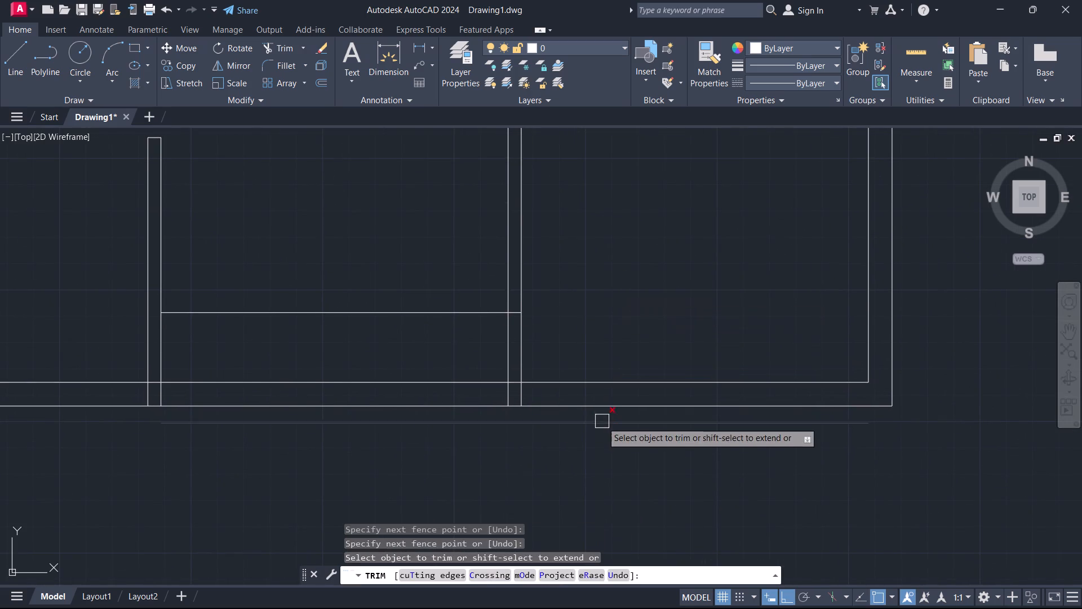
key("Escape")
Examine the projection at the plan's top edge as a reference for completing the bottom projection.
scroll(571, 401, "down", 2)
middle_click_drag(567, 399, 569, 574)
scroll(500, 372, "down", 2)
middle_click_drag(500, 372, 541, 300)
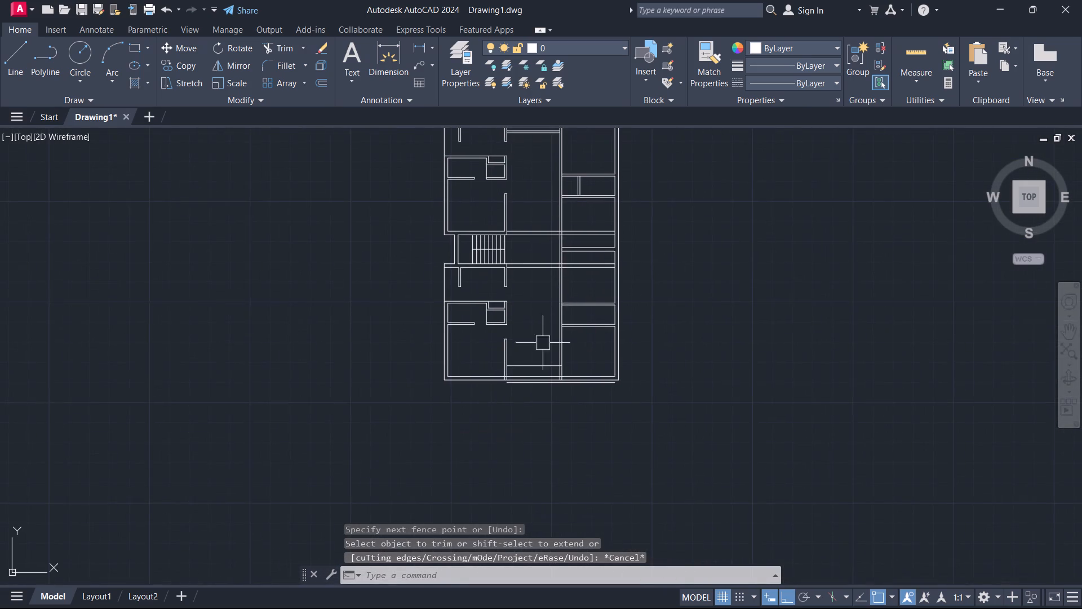
scroll(543, 359, "up", 1)
middle_click_drag(539, 372, 539, 485)
scroll(539, 482, "down", 2)
scroll(538, 362, "up", 2)
middle_click(541, 356)
middle_click_drag(543, 353, 545, 345)
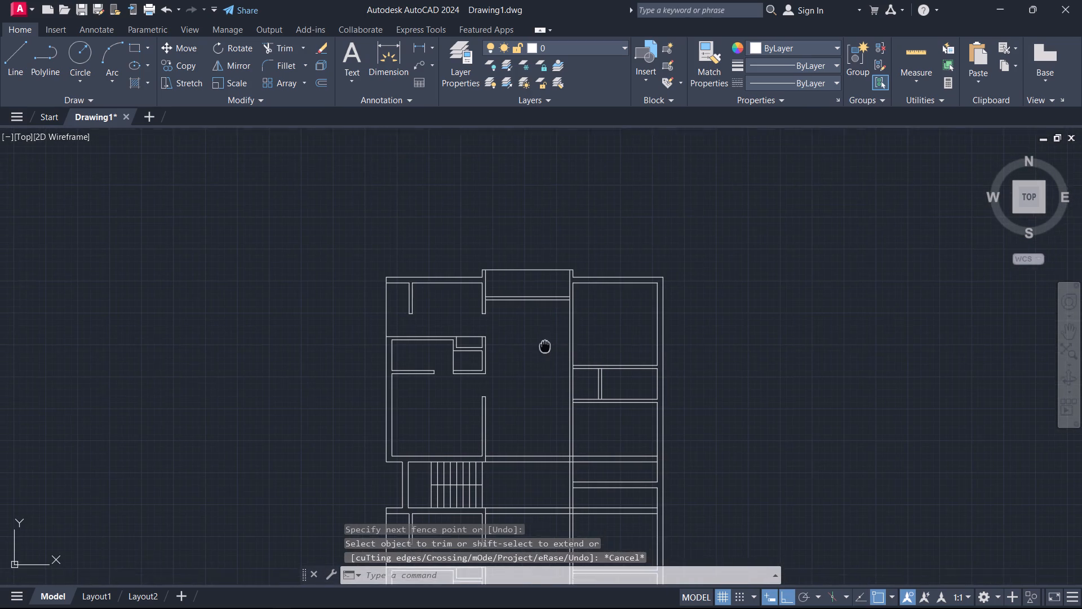
middle_click_drag(545, 345, 550, 319)
middle_click(550, 319)
middle_click_drag(541, 352, 546, 191)
middle_click_drag(518, 429, 558, 268)
scroll(560, 311, "up", 1)
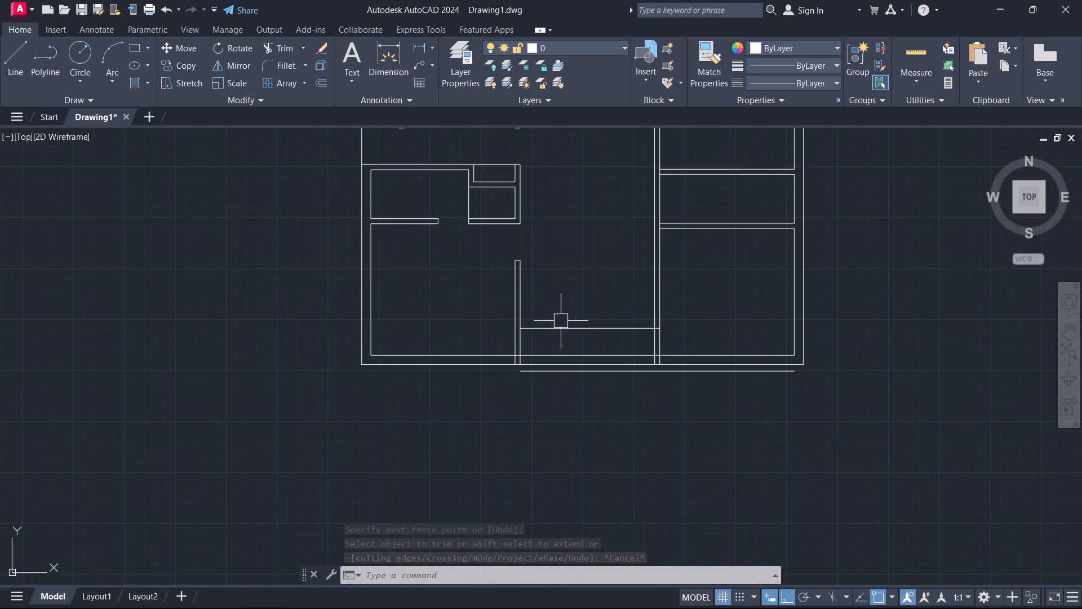
middle_click_drag(560, 351, 566, 391)
scroll(566, 389, "up", 1)
scroll(565, 385, "down", 3)
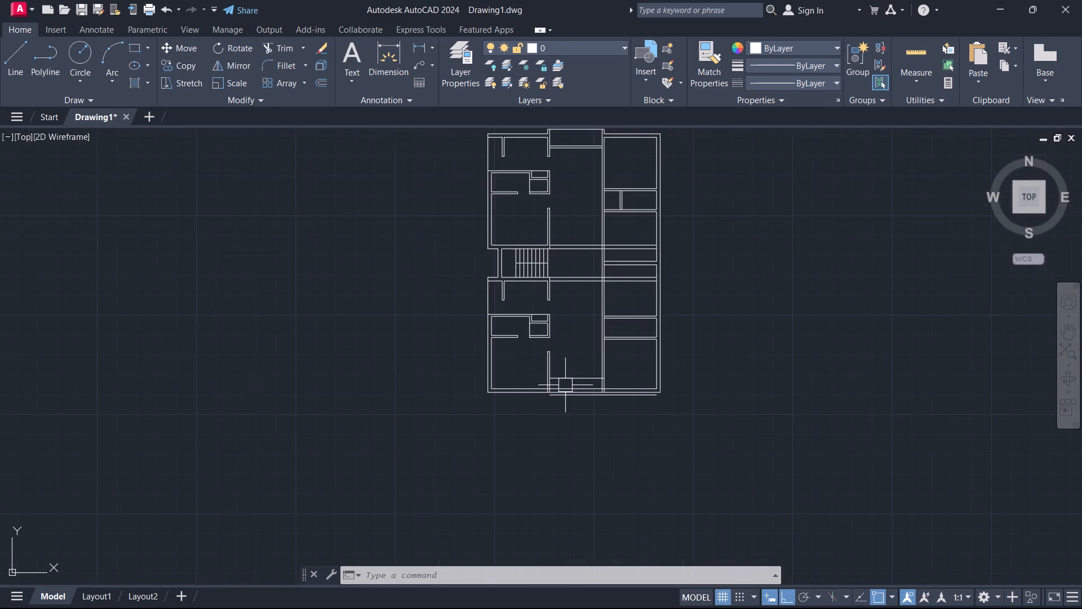
middle_click_drag(573, 277, 575, 361)
middle_click_drag(570, 434, 564, 289)
scroll(563, 379, "up", 2)
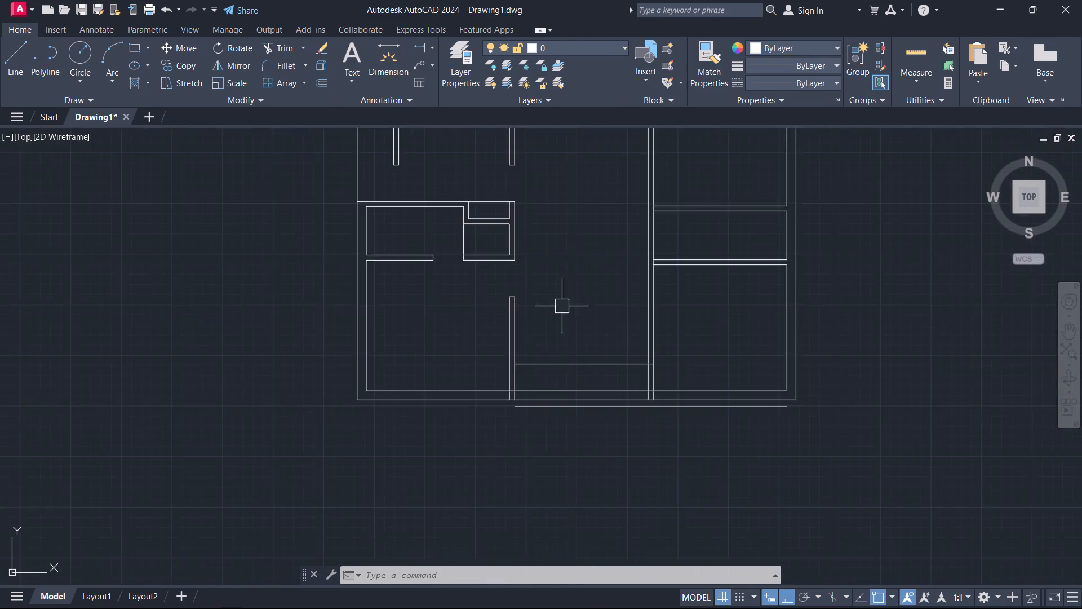
Offset the horizontal line above the bottom wall, between the two partitions, 5" downward to form a cross wall.
scroll(562, 306, "up", 1)
type("o 5")
key("Return")
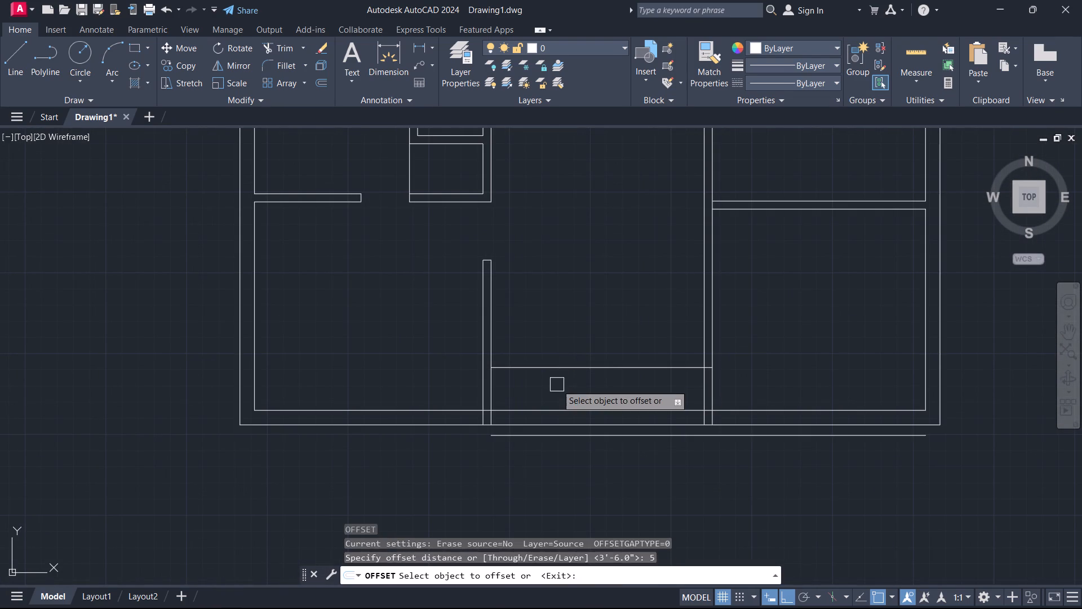
left_click(555, 365)
left_click(557, 390)
key("Escape")
Offset the lower line of the new cross wall 3'6" downward, beyond the outer bottom wall.
key("o")
key("space")
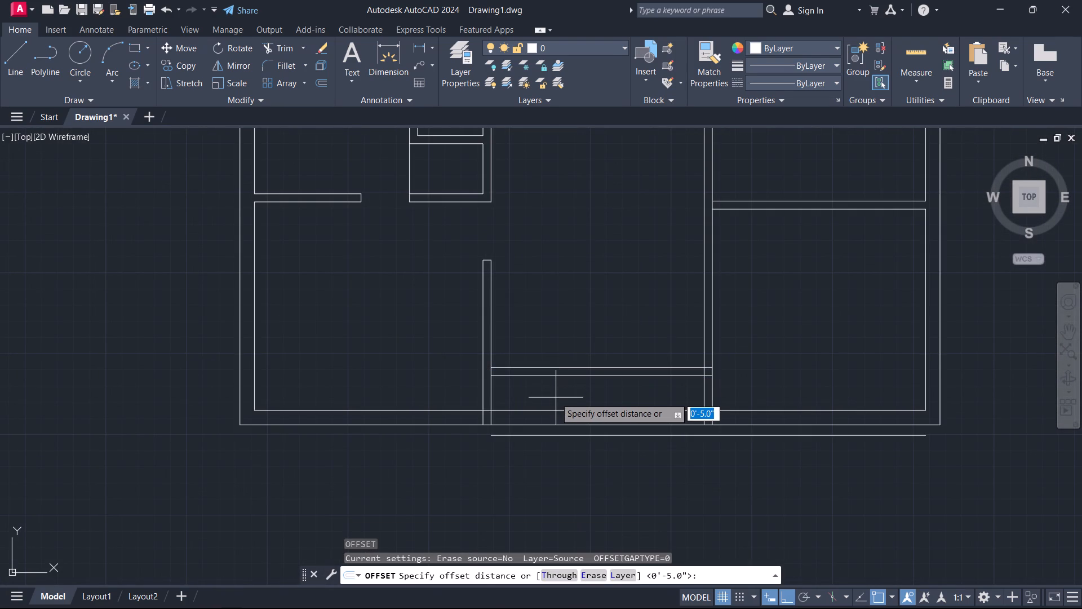
type("3'")
key("6")
key("Return")
left_click(546, 376)
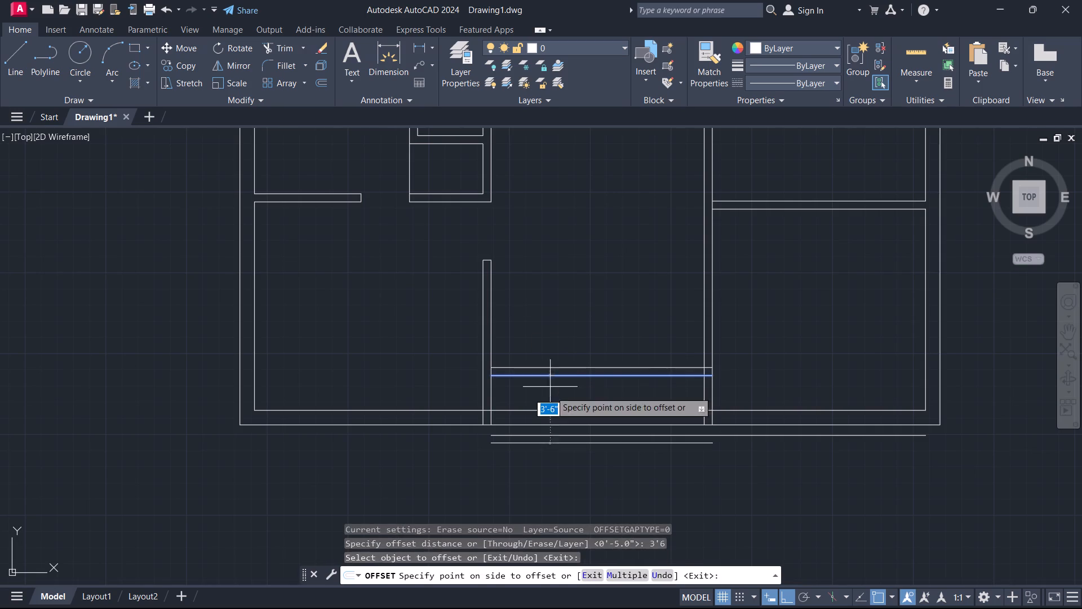
left_click(546, 469)
key("Escape")
Delete the earlier, longer offset line just below the plan's bottom wall.
scroll(551, 439, "up", 2)
left_click(549, 430)
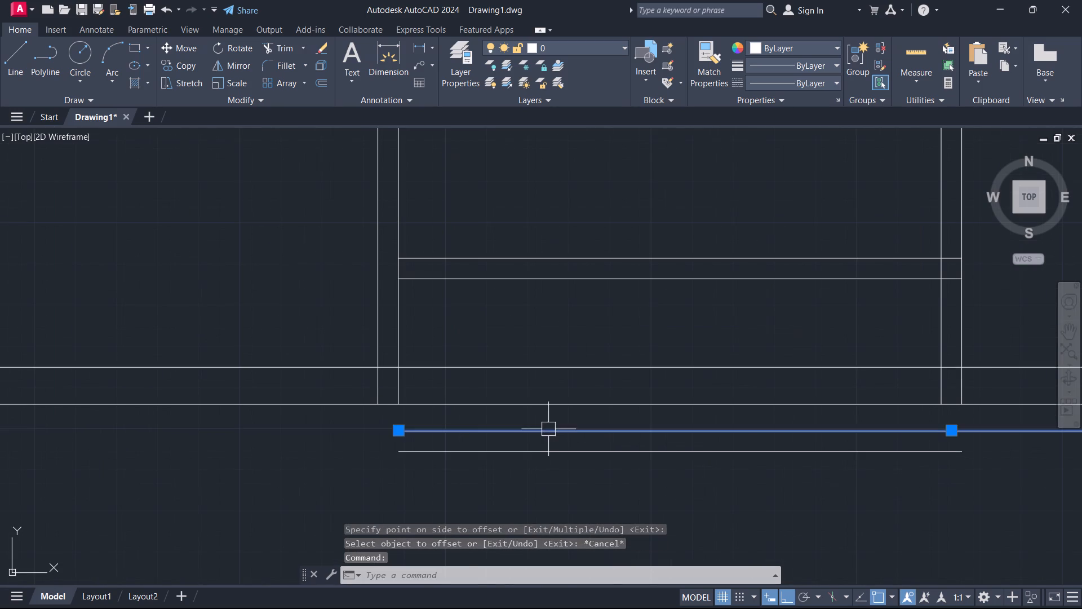
key("Delete")
Fillet the projection's bottom line with the outermost lines of both partitions to form two square corners.
scroll(522, 433, "down", 1)
middle_click_drag(522, 433, 542, 429)
key("f")
key("space")
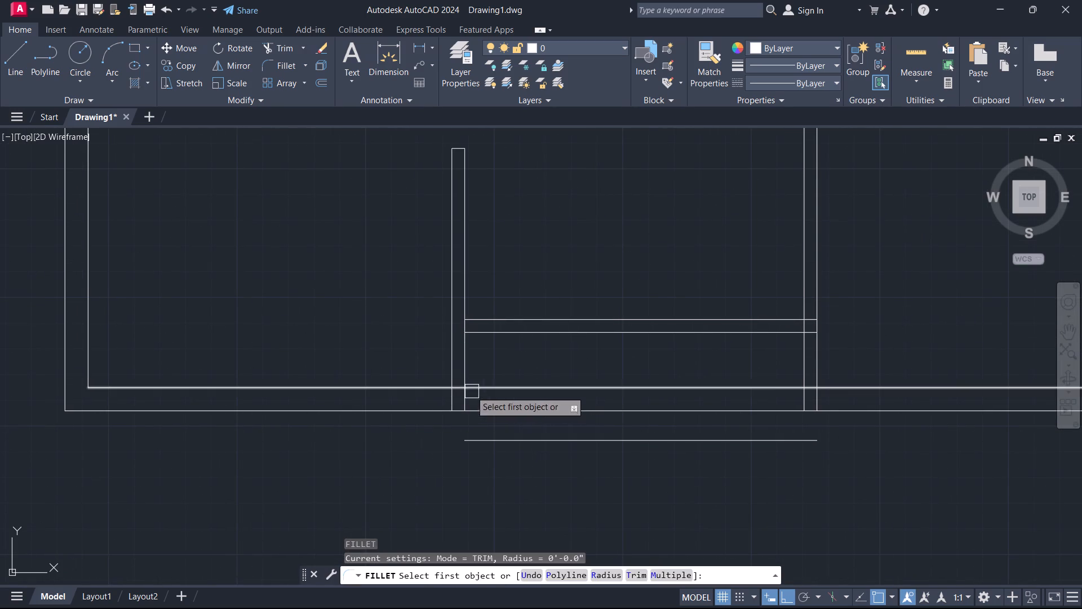
left_click(440, 361)
left_click(450, 368)
left_click(484, 435)
key("space")
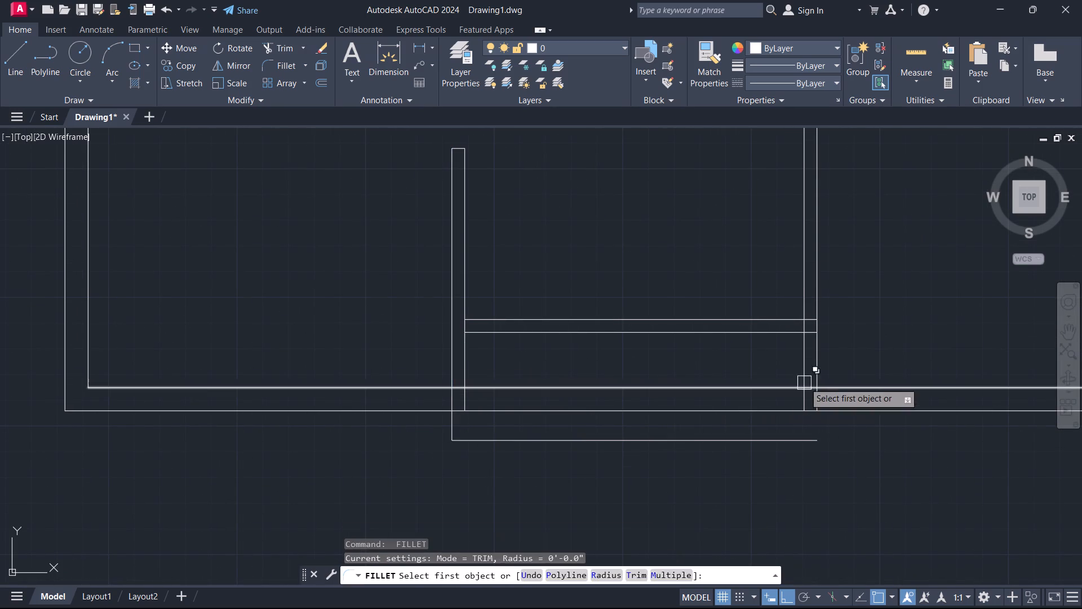
left_click(821, 363)
left_click(758, 452)
left_click(755, 440)
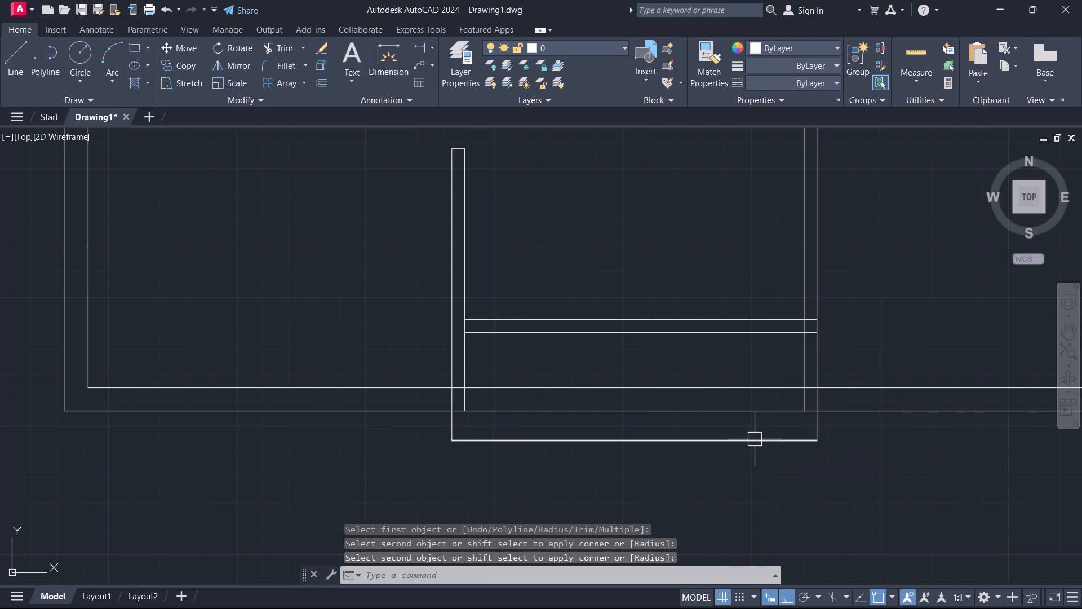
key("Escape")
Trim the overlapping line segments where the 5" cross wall meets the two vertical partitions.
middle_click_drag(711, 412, 703, 420)
scroll(707, 411, "down", 2)
scroll(689, 401, "up", 1)
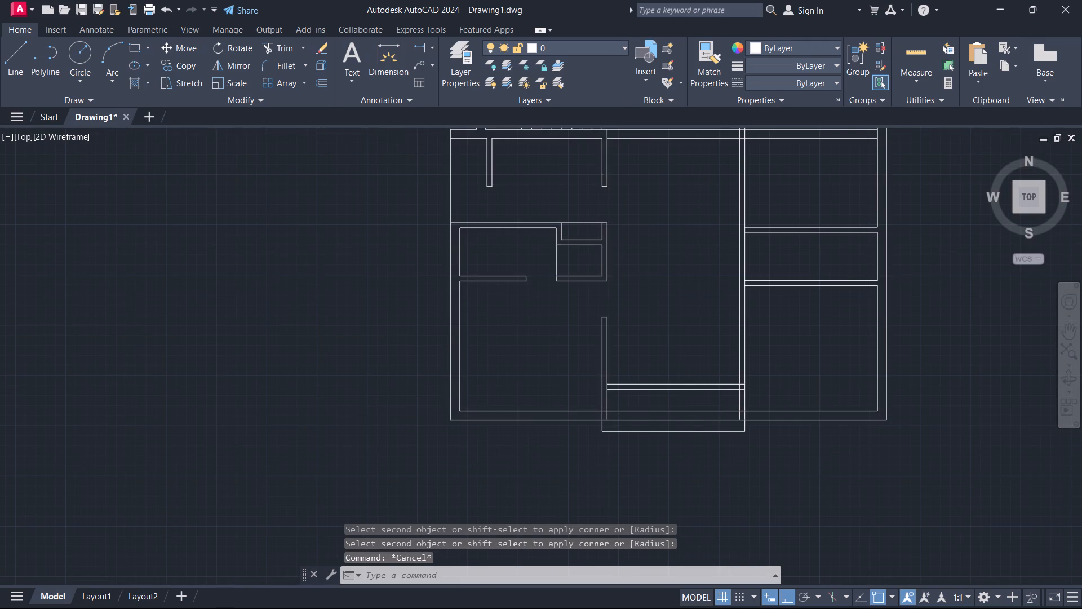
key("t")
type("r")
key("space")
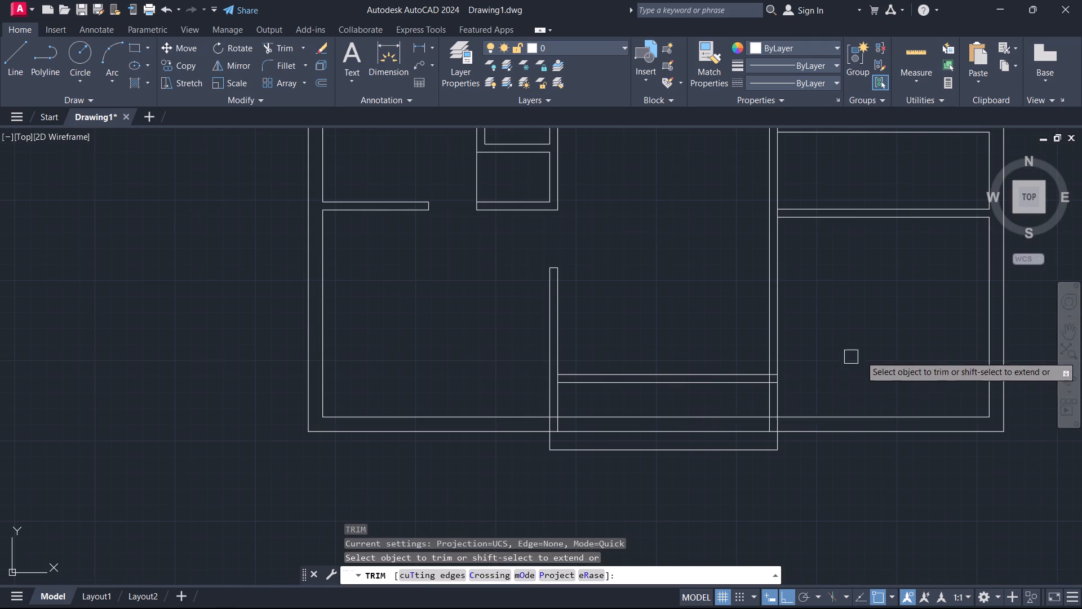
scroll(862, 355, "up", 2)
scroll(606, 447, "up", 3)
left_click_drag(689, 394, 706, 243)
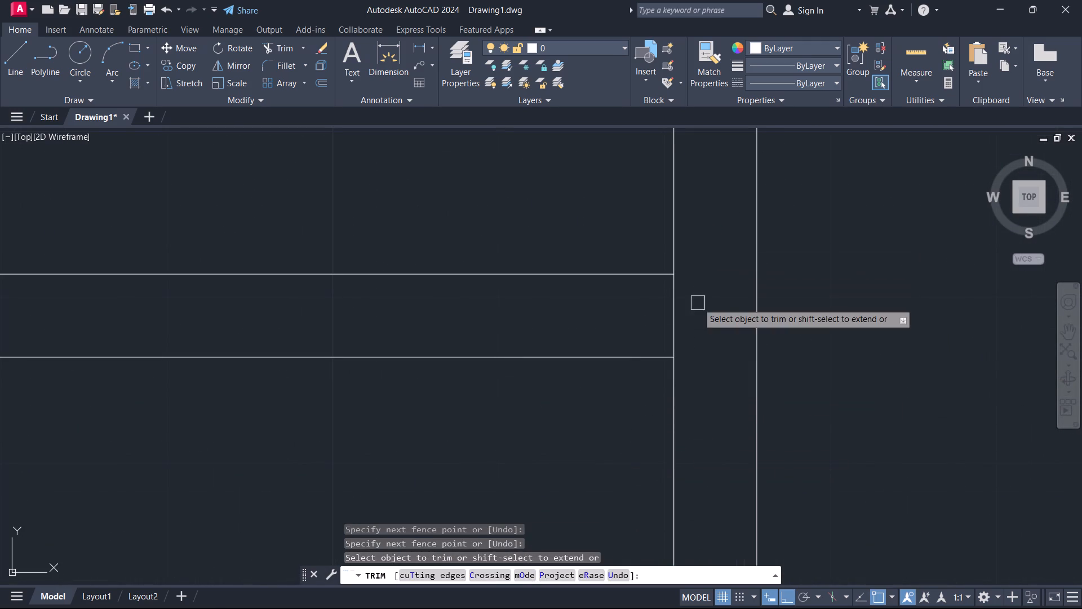
left_click_drag(698, 303, 659, 313)
scroll(597, 345, "down", 3)
middle_click_drag(450, 409, 886, 385)
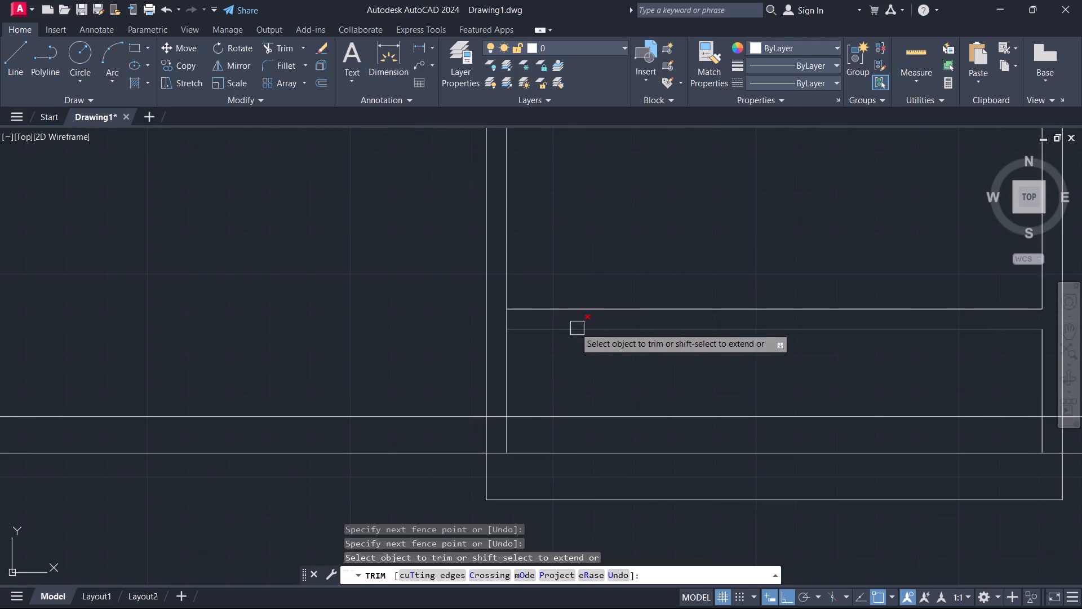
scroll(485, 324, "up", 1)
left_click(519, 313)
middle_click_drag(539, 393, 535, 324)
scroll(535, 323, "down", 2)
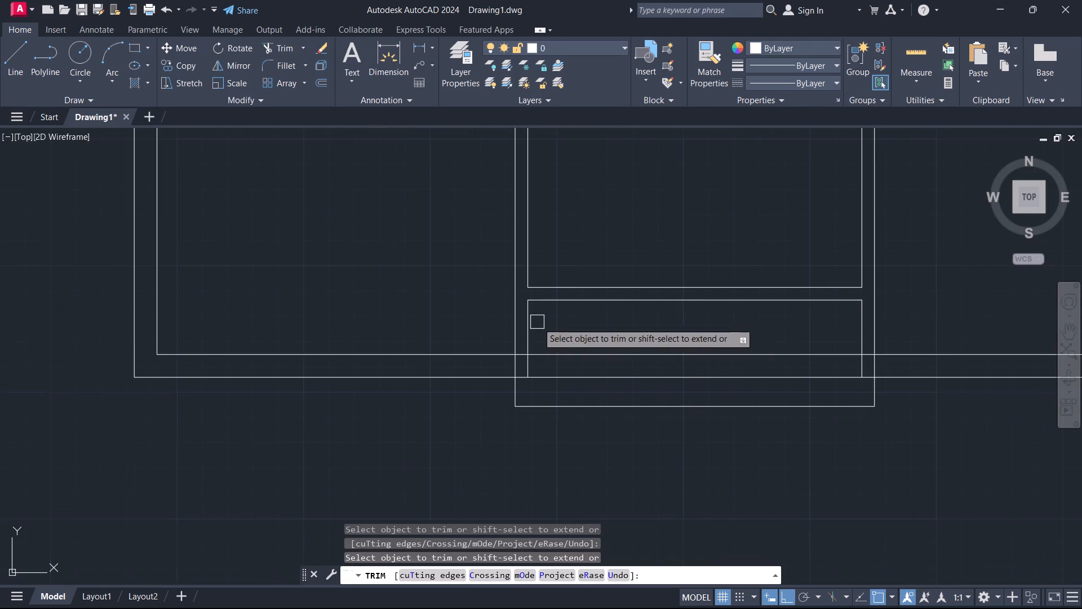
Trim the bottom wall lines inside the projection and the crossing segments at both partition junctions.
left_click_drag(591, 345, 594, 386)
scroll(859, 364, "up", 2)
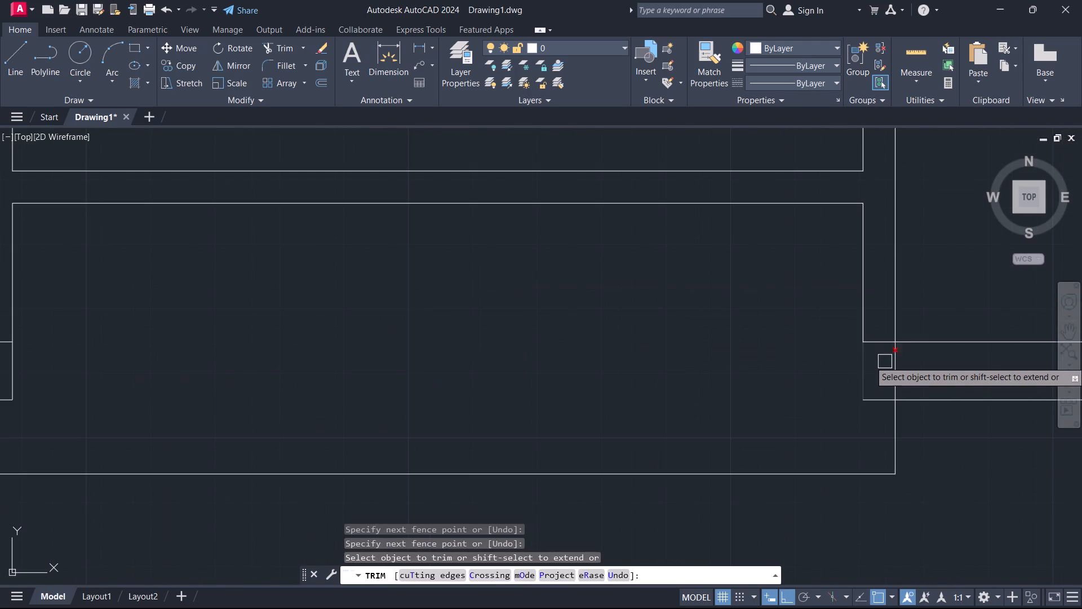
left_click(881, 341)
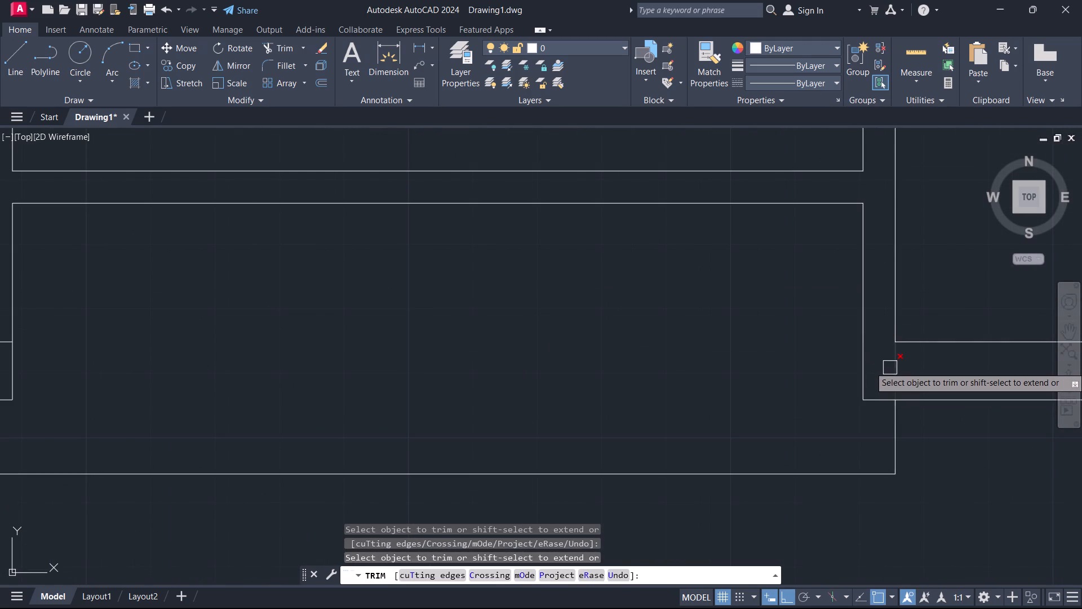
left_click_drag(891, 367, 905, 367)
left_click_drag(879, 391, 880, 416)
scroll(637, 377, "down", 1)
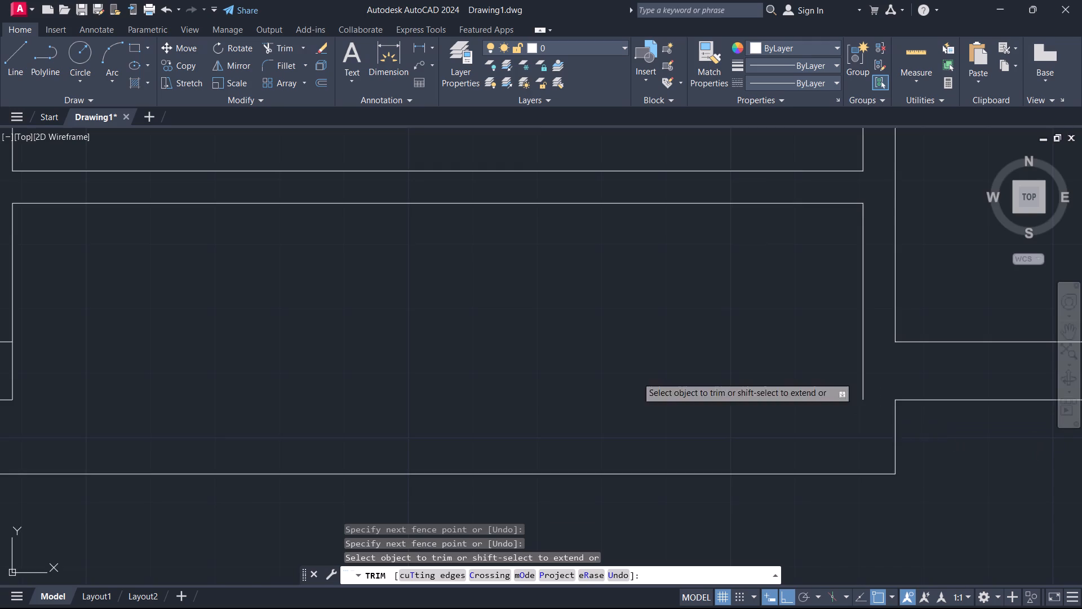
scroll(637, 377, "down", 1)
middle_click_drag(637, 377, 1061, 372)
scroll(819, 392, "up", 3)
left_click_drag(722, 314, 771, 329)
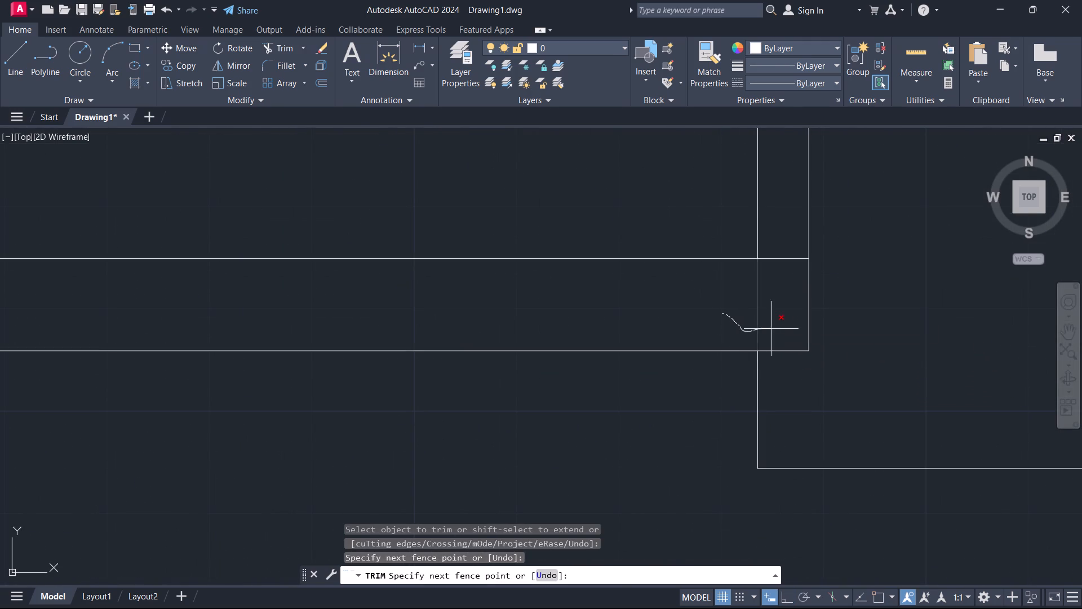
left_click_drag(771, 329, 788, 242)
key("Escape")
Extend the inner lines of both partitions down to the projection's bottom line.
scroll(809, 271, "down", 3)
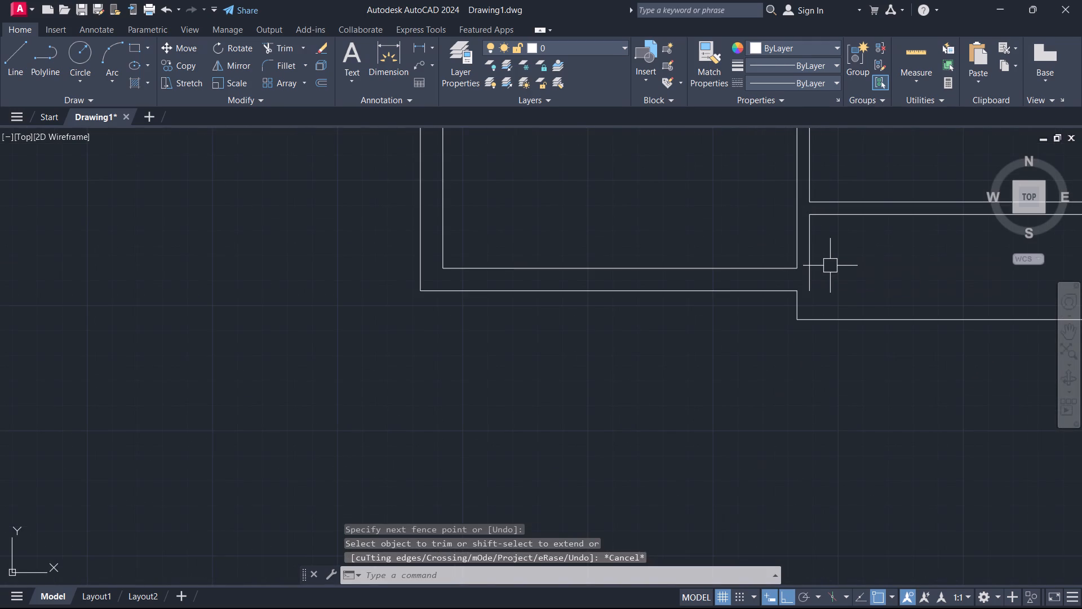
type("ex")
key("space")
left_click(813, 271)
middle_click_drag(859, 280, 446, 344)
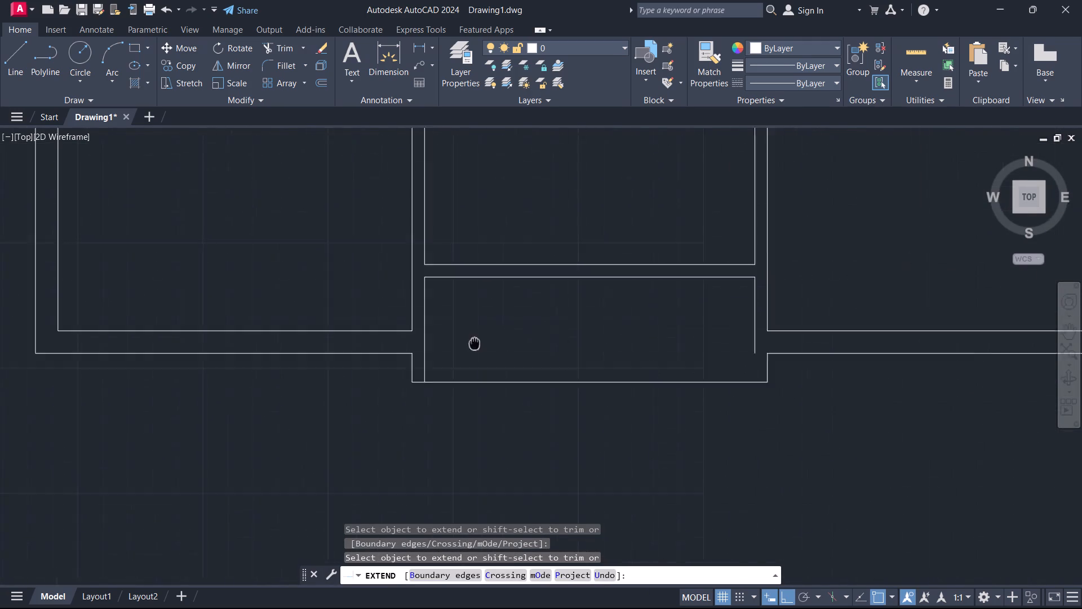
middle_click_drag(446, 344, 376, 360)
left_click(659, 337)
key("Escape")
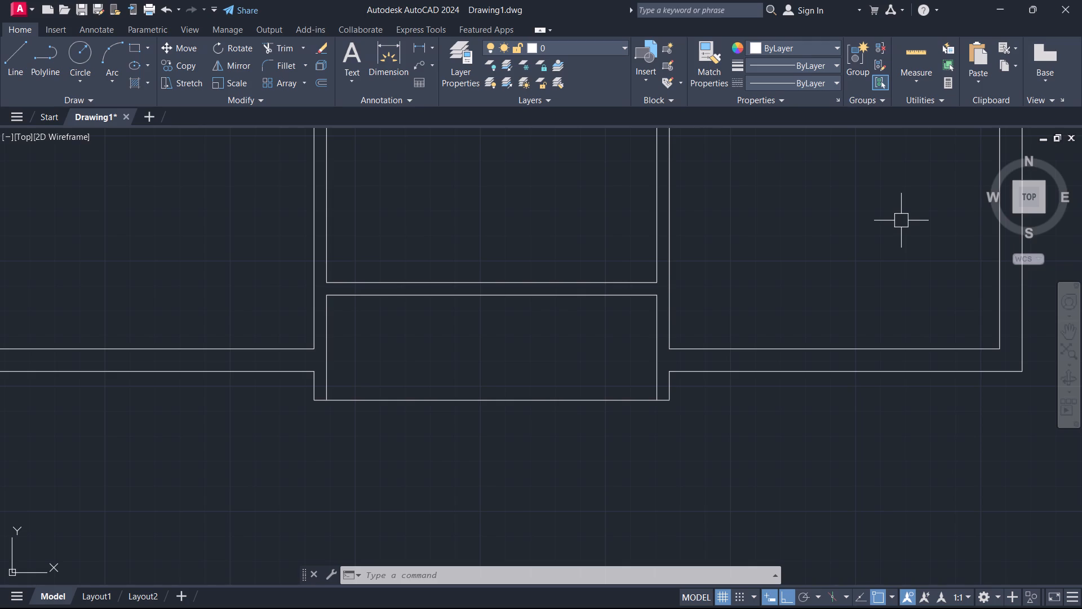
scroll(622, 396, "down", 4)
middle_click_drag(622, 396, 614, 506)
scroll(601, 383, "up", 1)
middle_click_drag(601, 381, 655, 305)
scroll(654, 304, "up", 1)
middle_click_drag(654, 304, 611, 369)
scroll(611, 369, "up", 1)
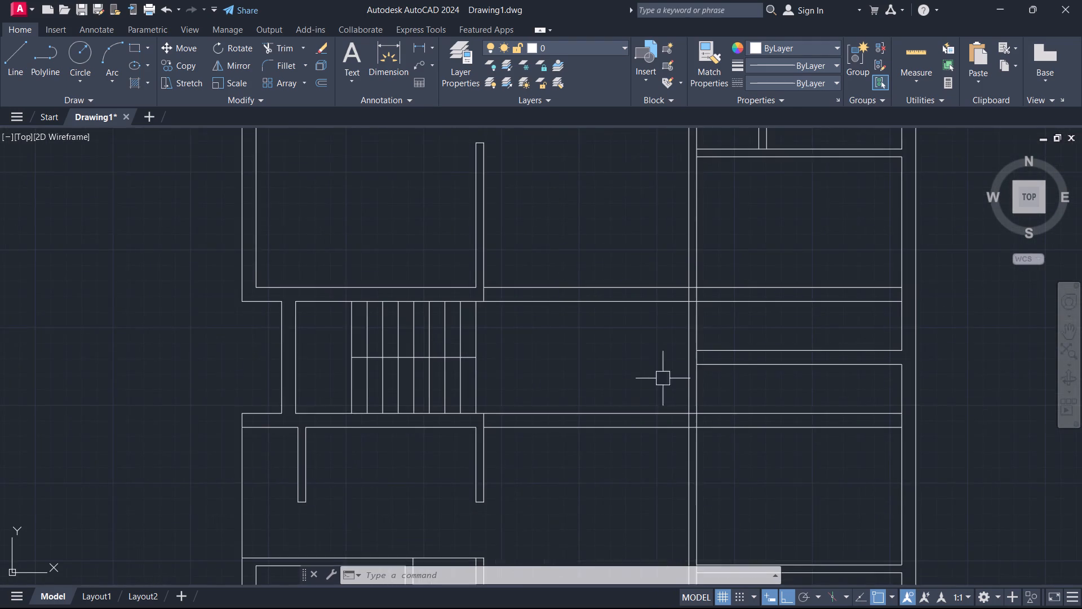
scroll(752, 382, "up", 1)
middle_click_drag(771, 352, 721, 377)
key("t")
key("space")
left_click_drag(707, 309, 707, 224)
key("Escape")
Trim both pairs of stair lobby wall lines where they continue into the rooms beyond the central partition.
type("tr")
key("space")
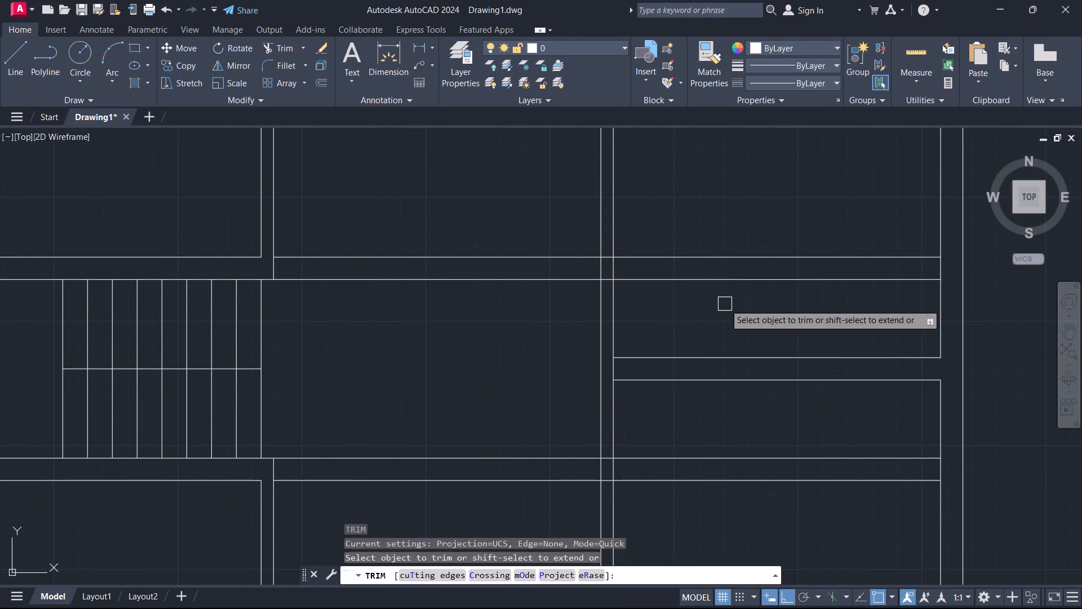
left_click_drag(725, 304, 724, 220)
left_click_drag(744, 426, 719, 504)
key("Escape")
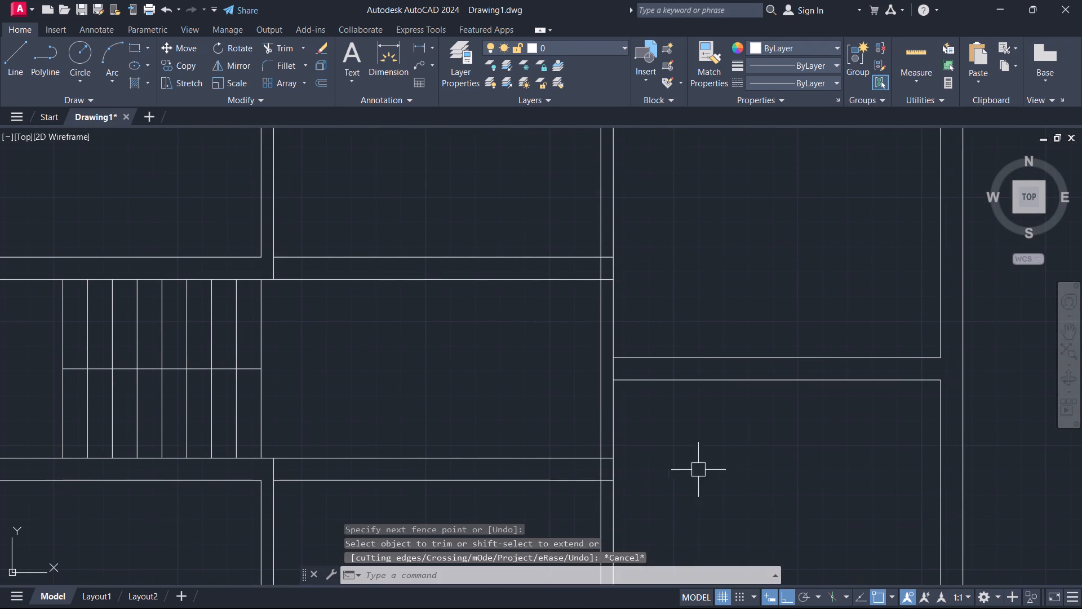
Offset the central partition's room-side line beside the stair lobby 1' toward the staircase.
scroll(634, 452, "down", 1)
middle_click_drag(578, 435, 748, 411)
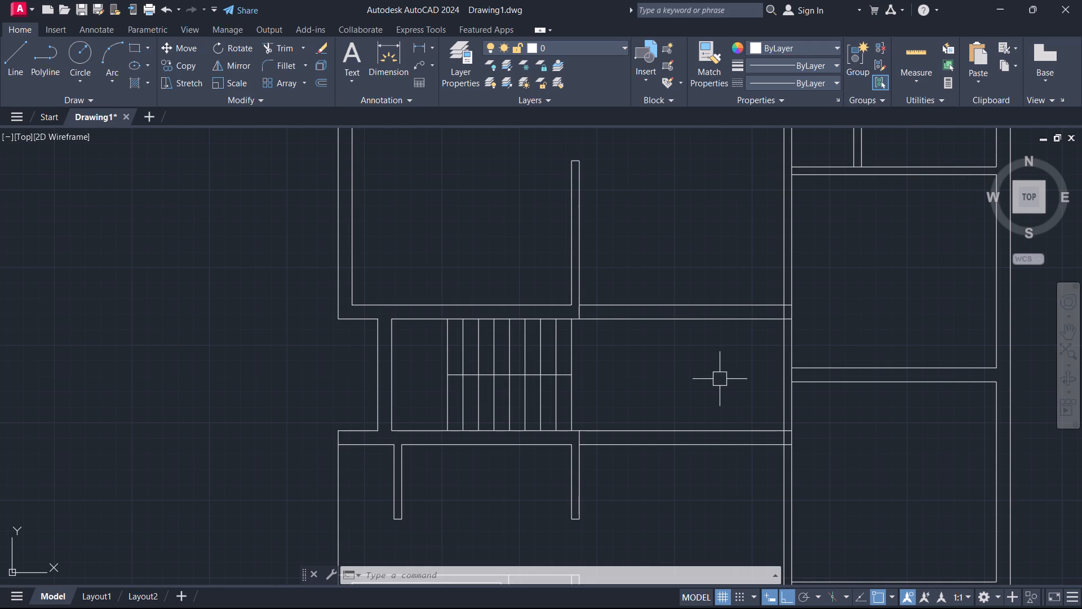
type("o")
key("space")
type("1'")
key("Return")
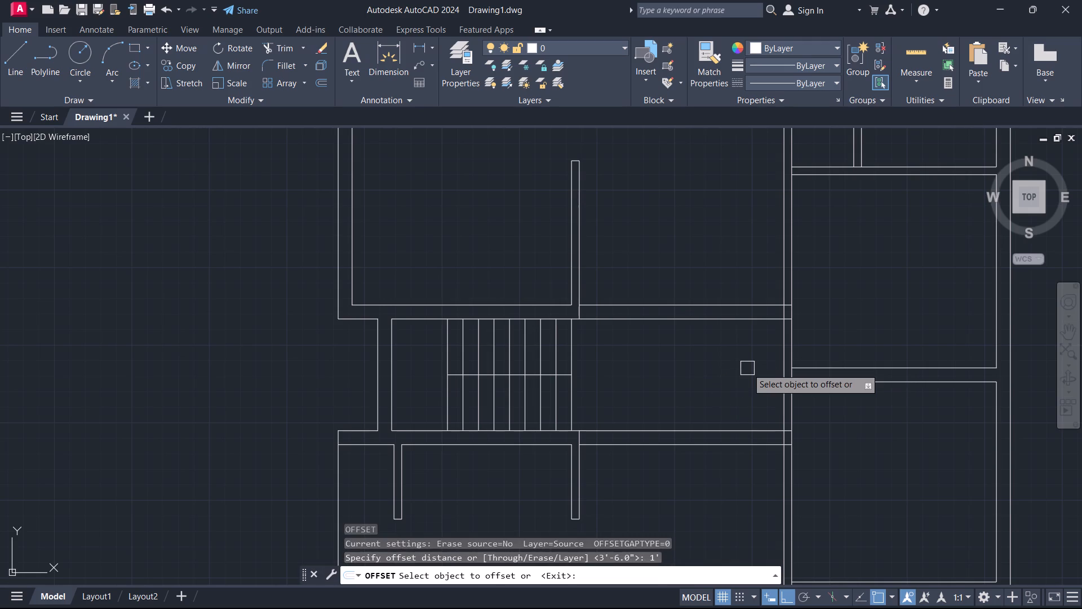
left_click(794, 345)
left_click(713, 370)
key("Escape")
Trim the central partition's original lobby-side line where it crosses the stair lobby.
scroll(761, 385, "up", 3)
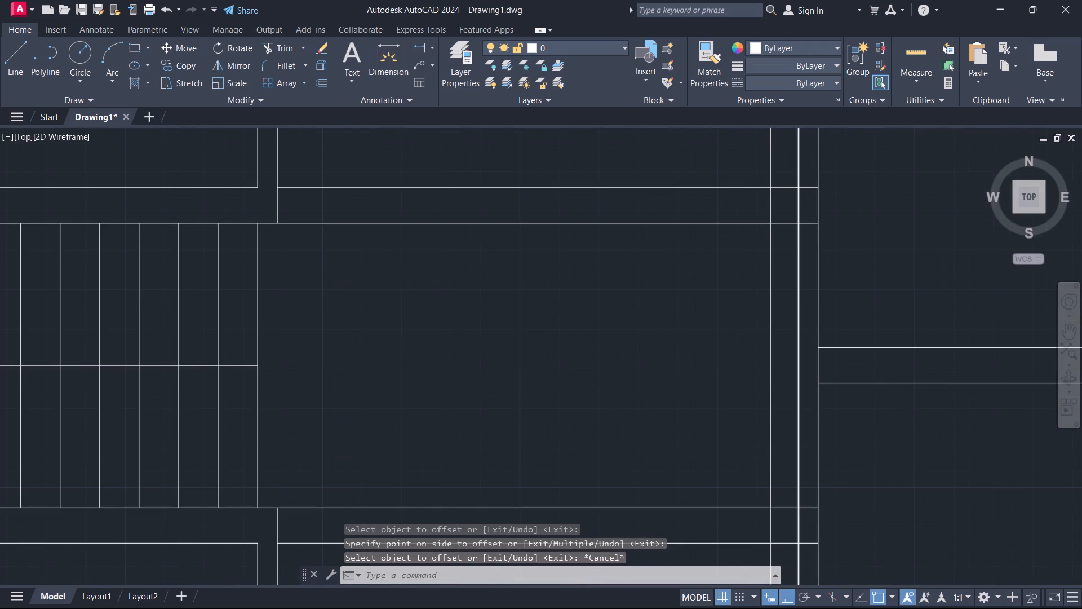
type("tr")
key("space")
left_click(797, 377)
key("Escape")
Offset the stair lobby's end wall line beside the central partition 9" toward the staircase.
scroll(773, 400, "down", 3)
middle_click_drag(756, 404, 759, 407)
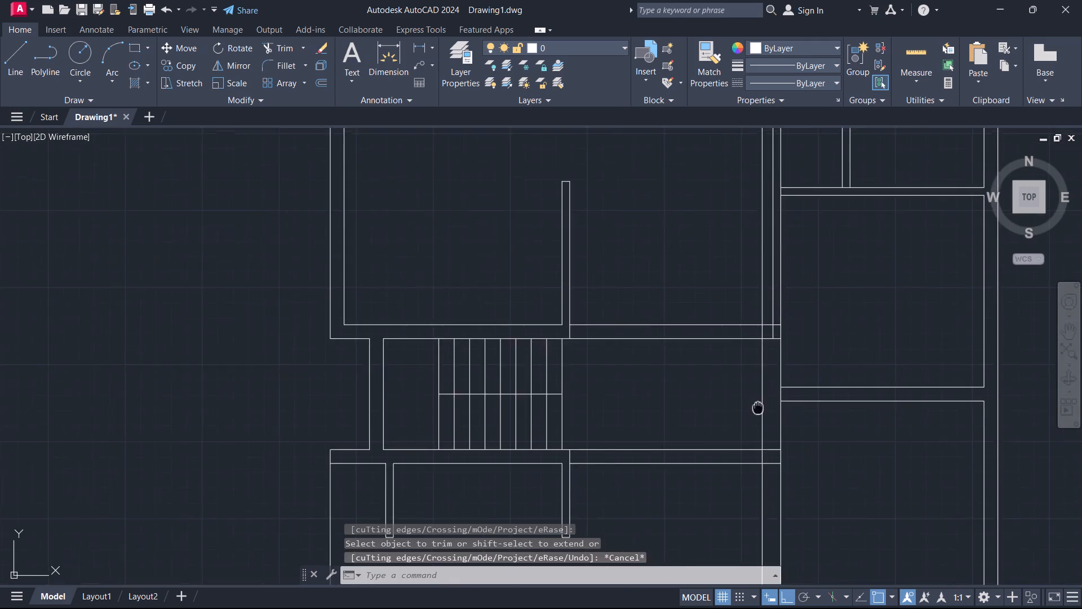
middle_click_drag(759, 407, 844, 386)
scroll(830, 376, "up", 1)
type("o 9")
key("Return")
left_click(861, 348)
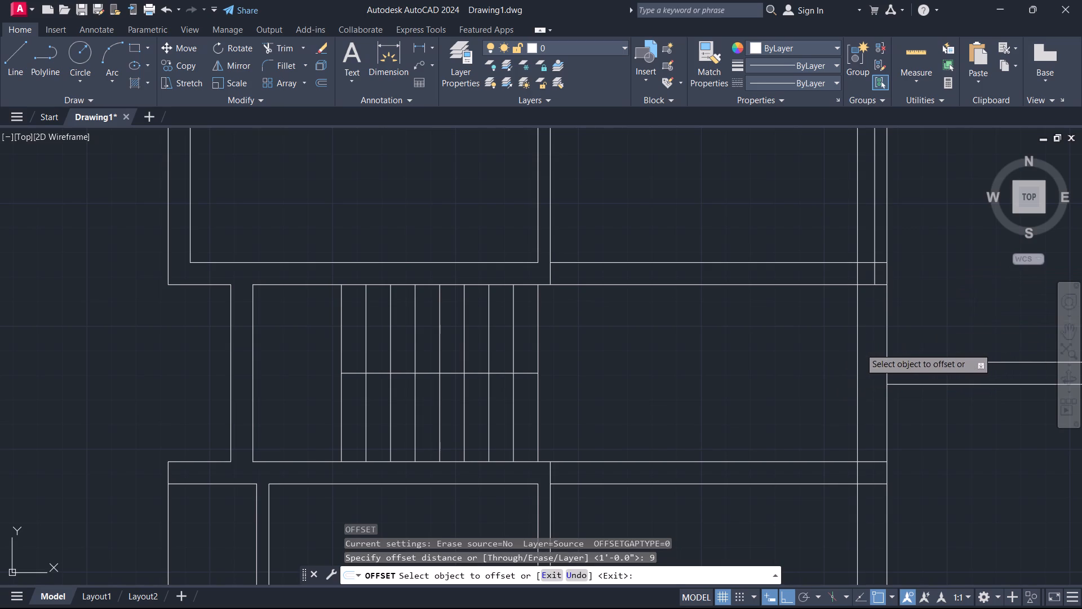
left_click(821, 346)
key("Escape")
Trim both lobby end wall lines where they run beyond the lobby's upper and lower walls.
key("t")
key("r")
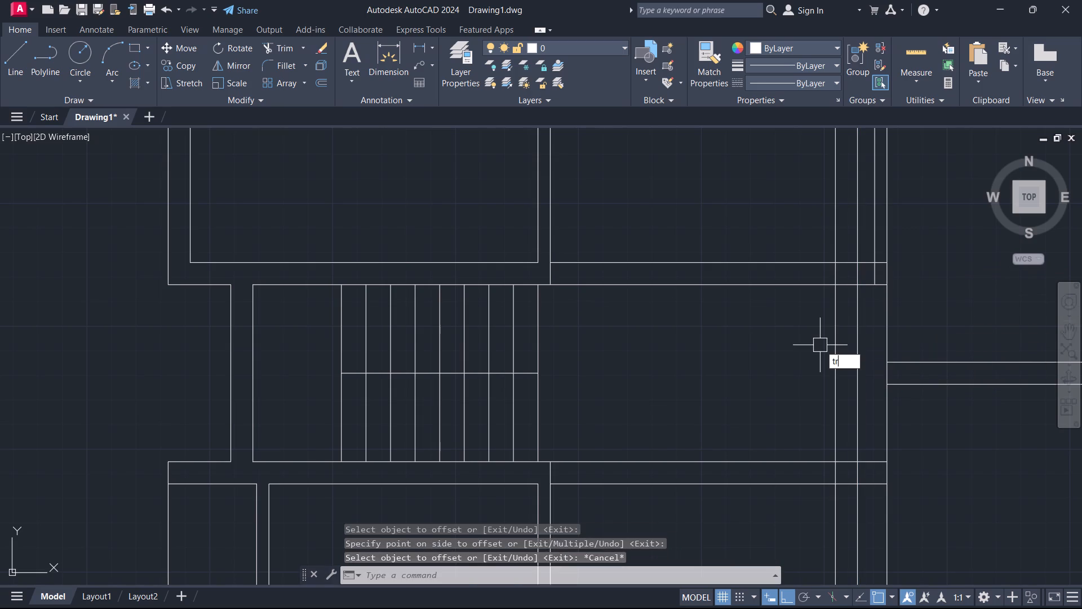
key("space")
scroll(864, 248, "up", 2)
middle_click_drag(864, 248, 867, 308)
left_click(867, 308)
left_click(676, 337)
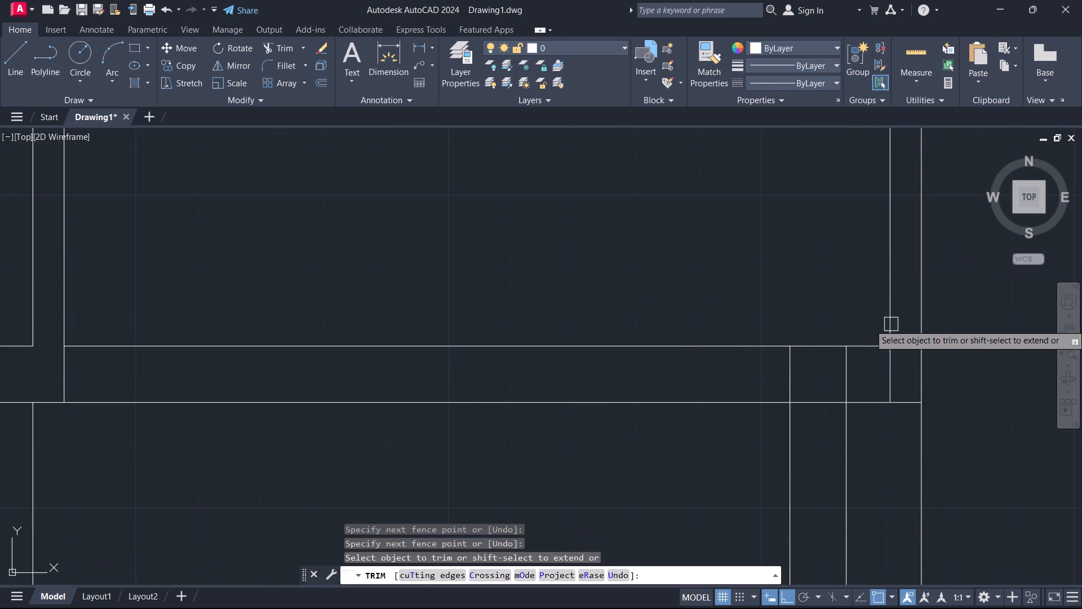
scroll(888, 368, "down", 3)
middle_click_drag(875, 444, 877, 248)
scroll(875, 444, "up", 2)
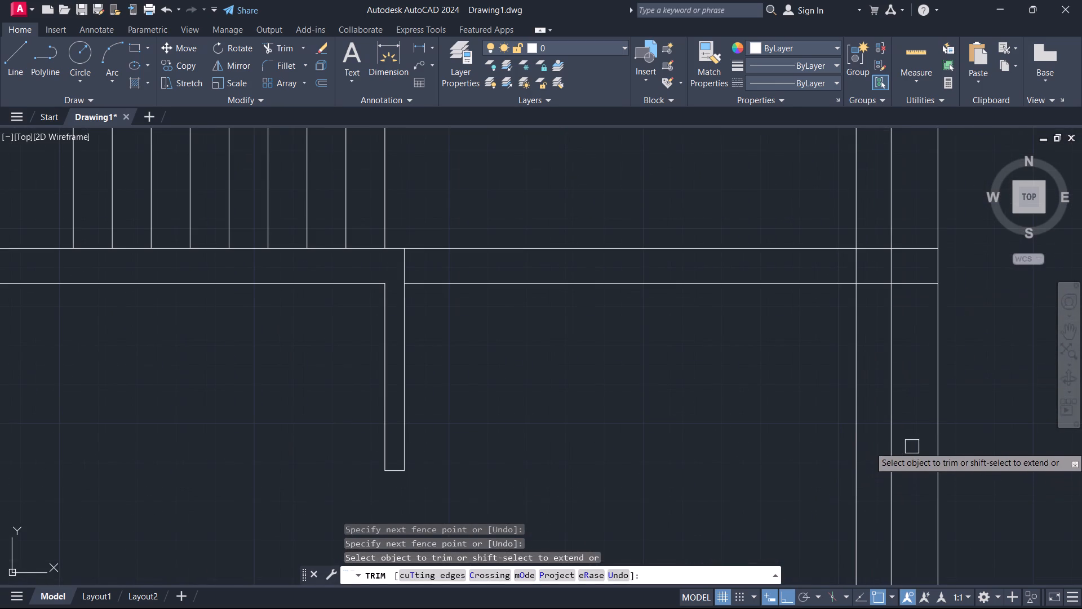
left_click_drag(912, 447, 824, 439)
key("Escape")
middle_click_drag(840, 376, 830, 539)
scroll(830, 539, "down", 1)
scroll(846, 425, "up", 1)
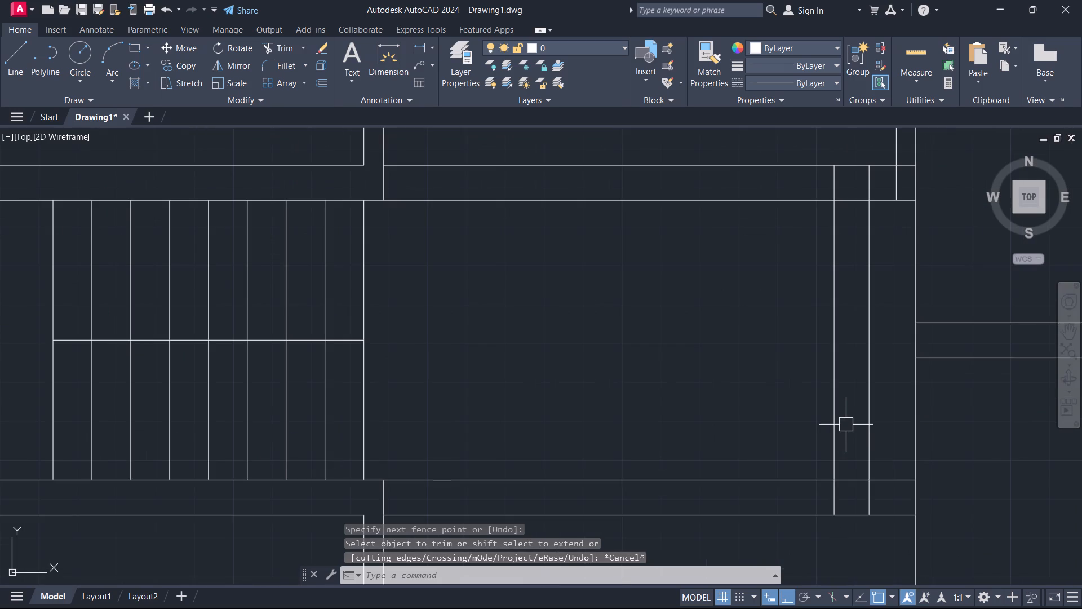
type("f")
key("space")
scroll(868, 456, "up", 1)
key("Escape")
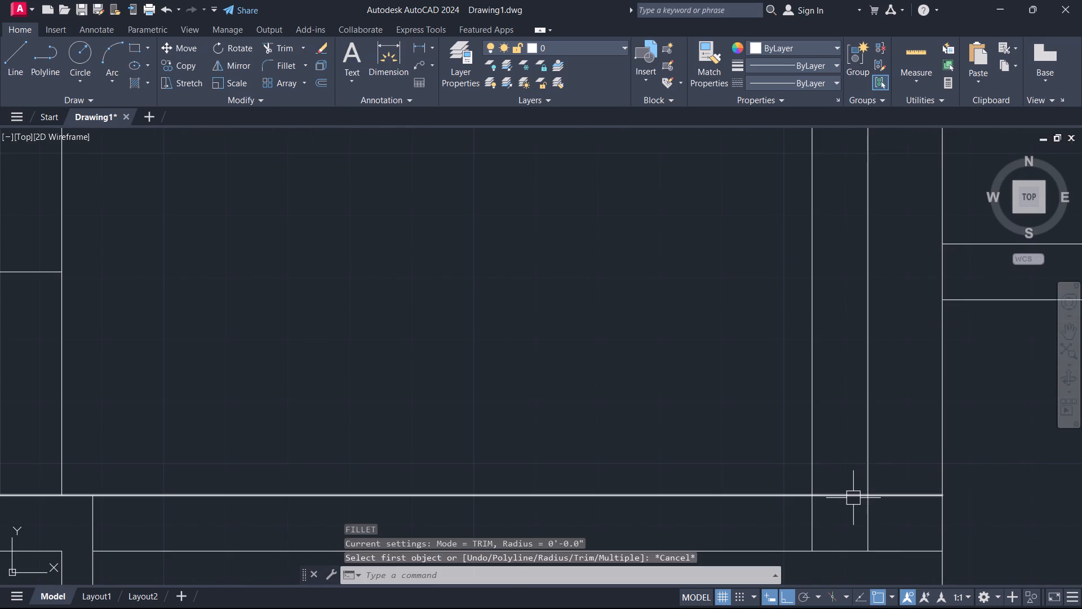
Trim the overlapping line pieces where the 9" end wall joins the lobby's lower wall.
type("tr")
key("space")
left_click(853, 498)
left_click(866, 525)
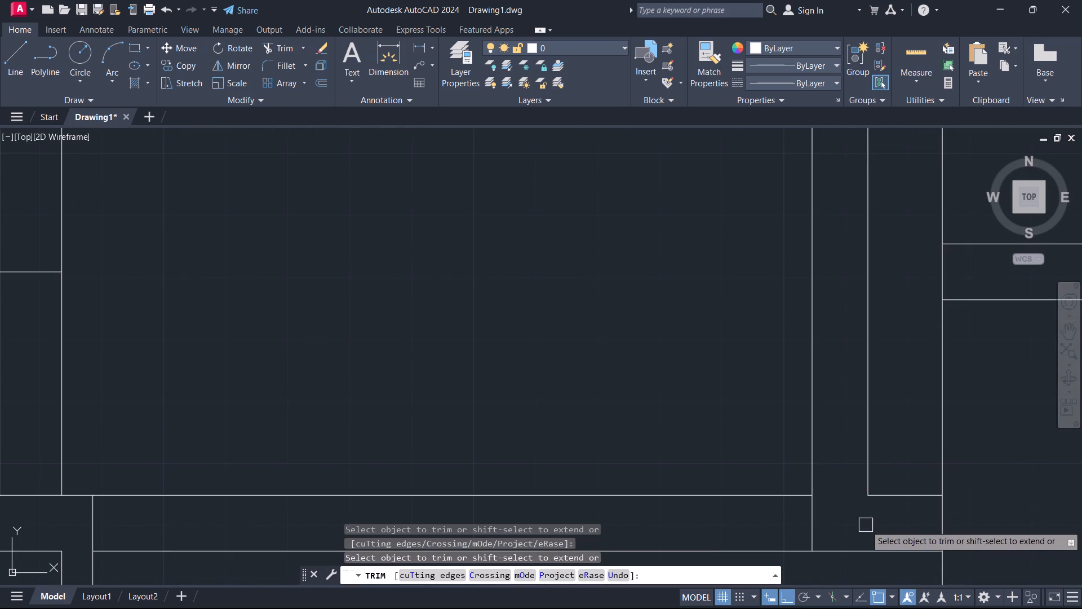
left_click(809, 523)
scroll(786, 445, "down", 3)
middle_click_drag(786, 445, 821, 570)
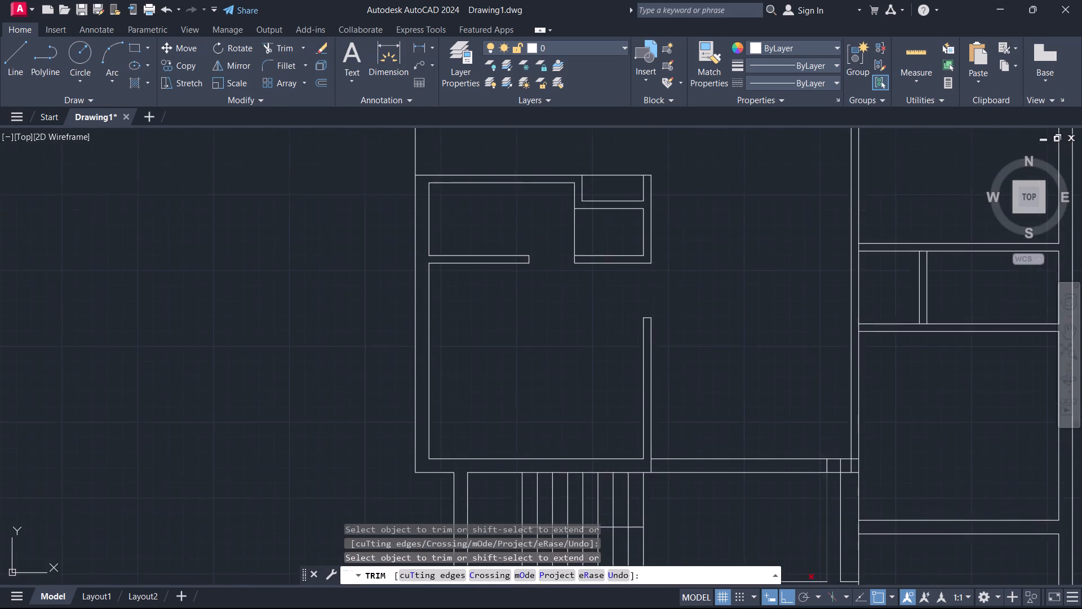
Trim the overlapping line pieces where the 9" end wall joins the lobby's upper wall.
scroll(826, 485, "up", 4)
left_click_drag(784, 440, 888, 467)
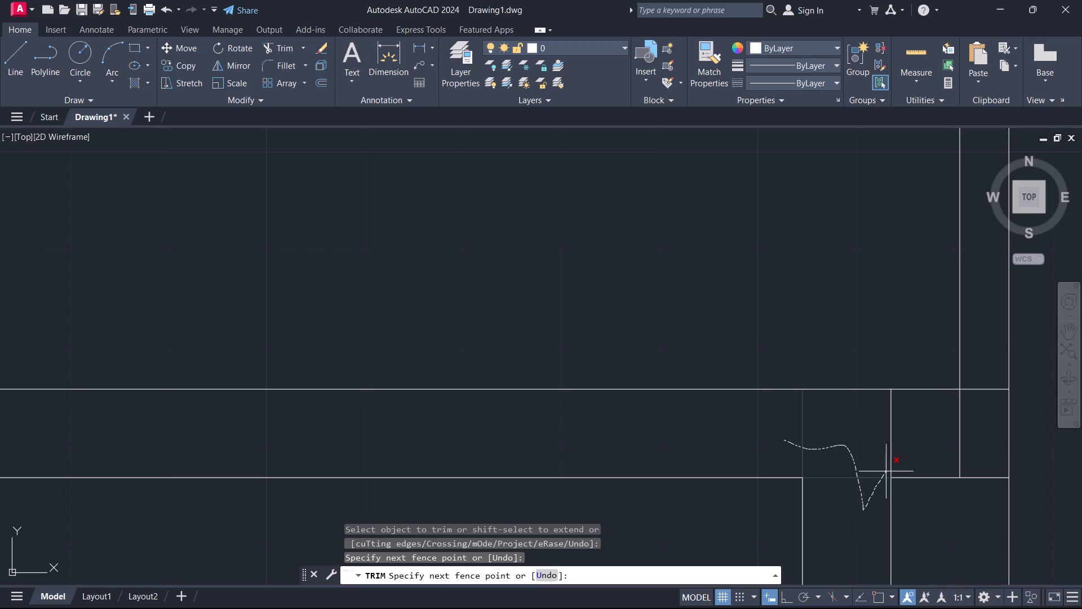
left_click_drag(888, 467, 939, 457)
Trim the leftover central partition and room wall line ends at the corner above the lobby's end wall.
scroll(948, 455, "down", 1)
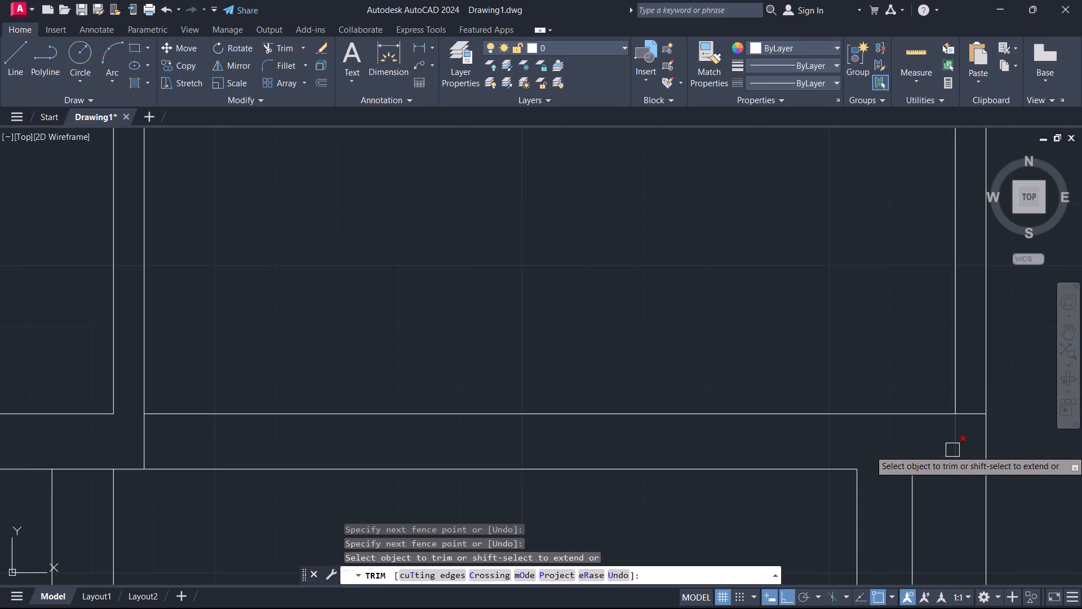
left_click(952, 450)
scroll(971, 433, "up", 1)
left_click_drag(972, 423, 972, 398)
scroll(964, 426, "down", 4)
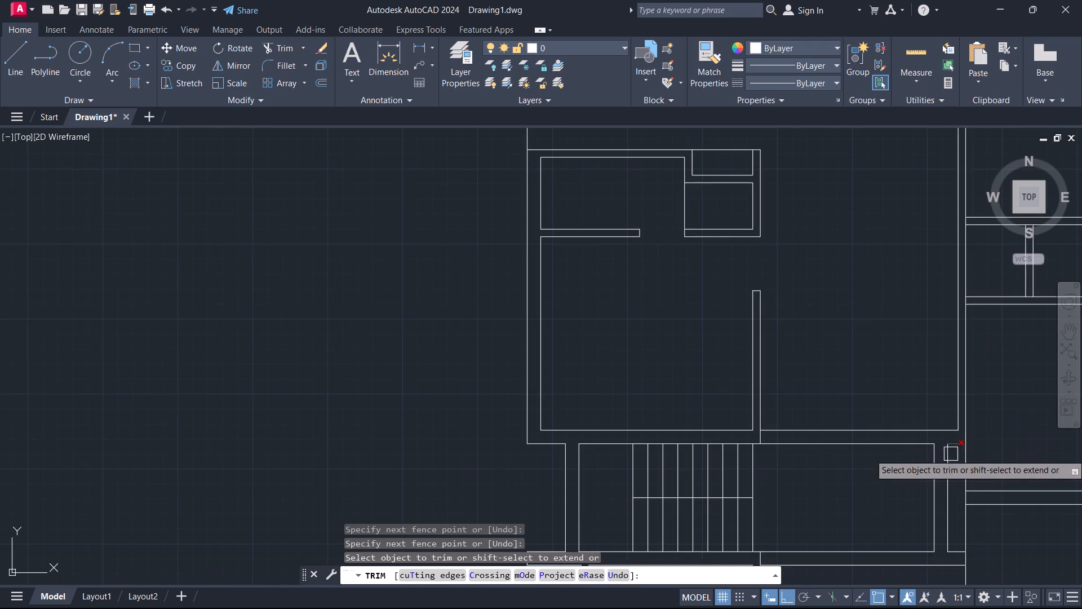
middle_click_drag(935, 507, 834, 350)
scroll(935, 507, "up", 1)
scroll(868, 421, "up", 3)
scroll(872, 447, "down", 4)
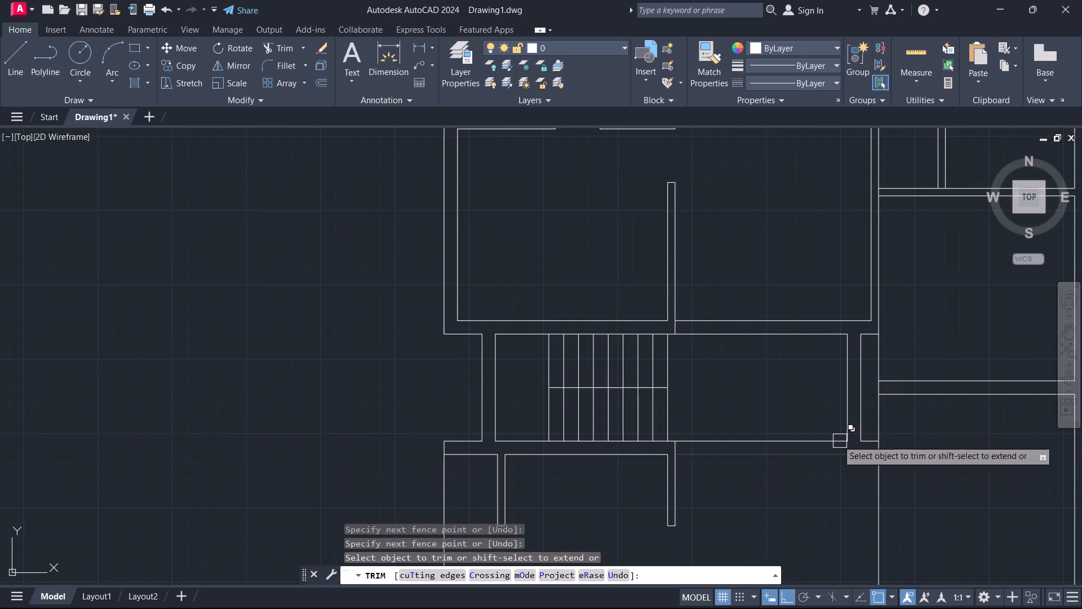
scroll(895, 429, "up", 1)
middle_click_drag(894, 427, 896, 368)
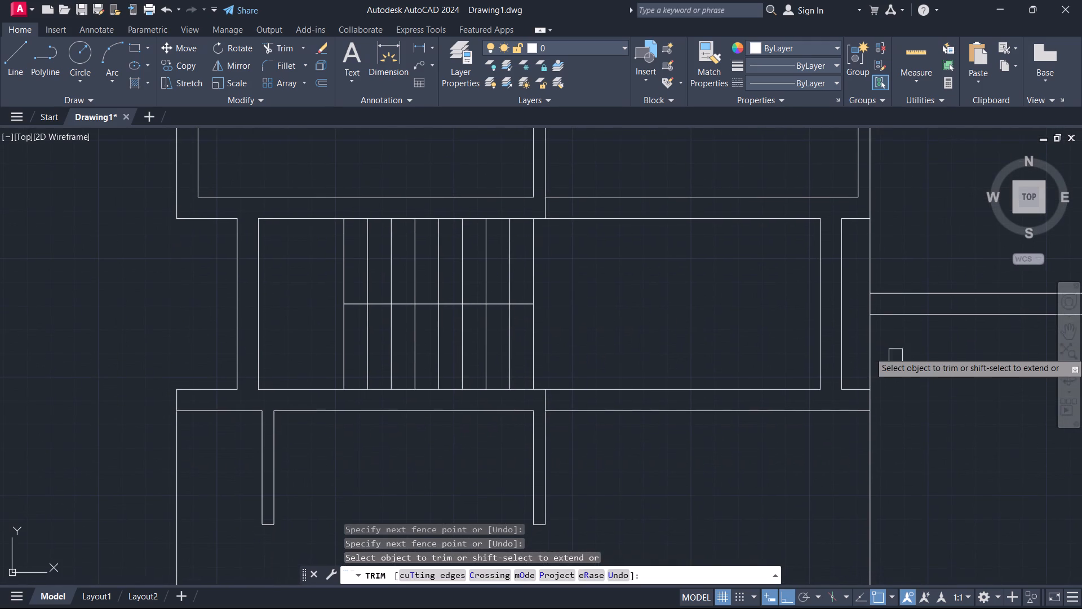
key("Escape")
Extend both horizontal wall lines of the neighbouring rooms to the outer line of the lobby's end wall.
type("ex")
key("space")
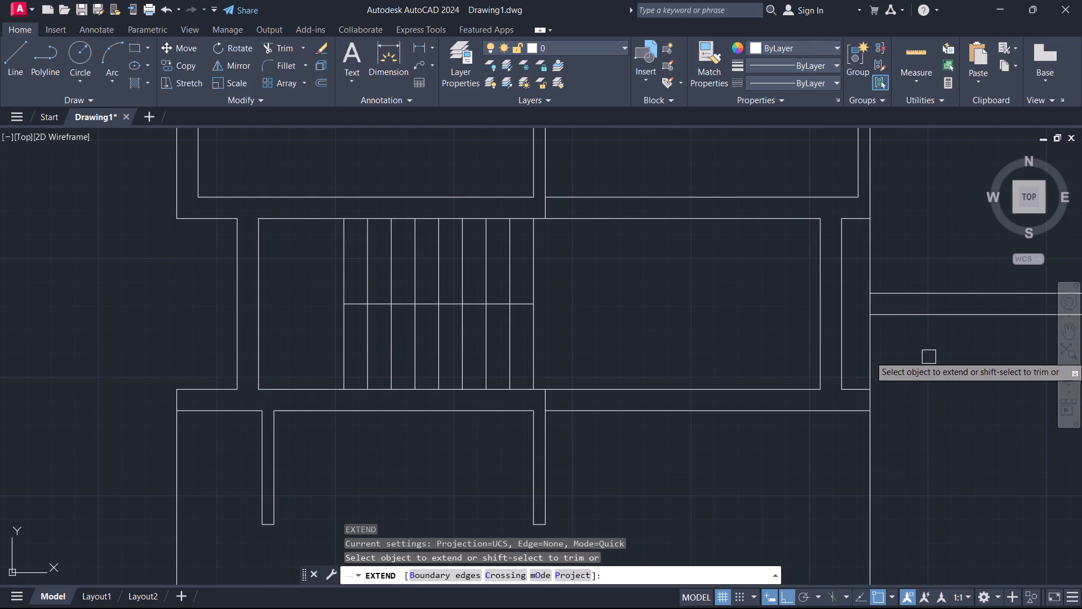
left_click_drag(937, 351, 920, 278)
key("Escape")
Trim the vertical wall lines between the two extended horizontal lines to open the wall junction.
scroll(901, 290, "up", 2)
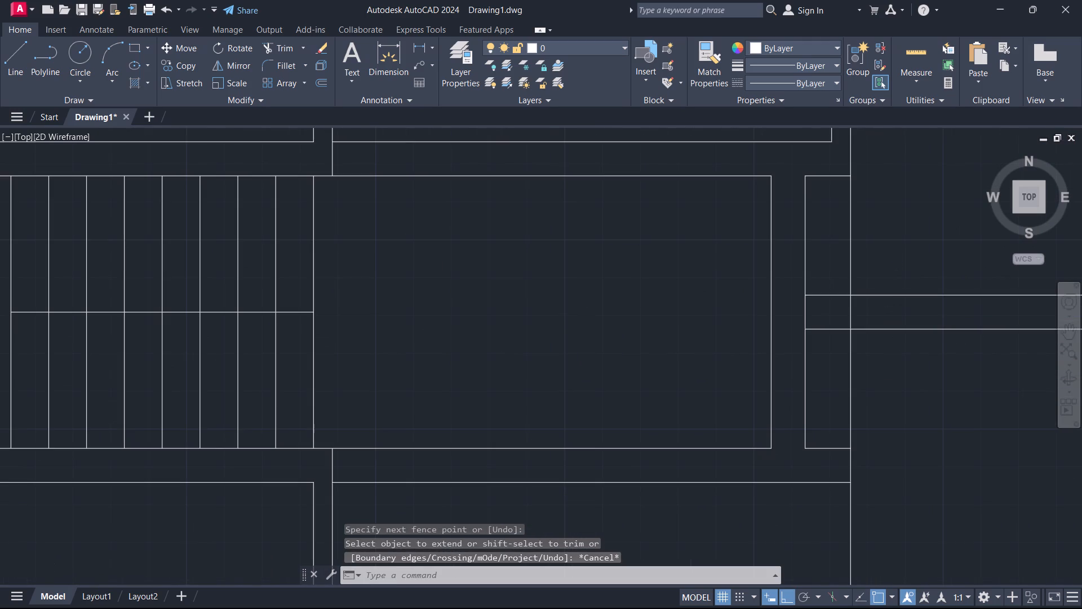
type("tr")
key("space")
left_click_drag(869, 308, 741, 310)
scroll(821, 371, "down", 4)
middle_click_drag(781, 441, 794, 512)
scroll(780, 442, "up", 1)
key("Escape")
Offset the lobby end wall's inner line 4'3" toward the staircase.
scroll(810, 443, "up", 1)
type("o")
key("space")
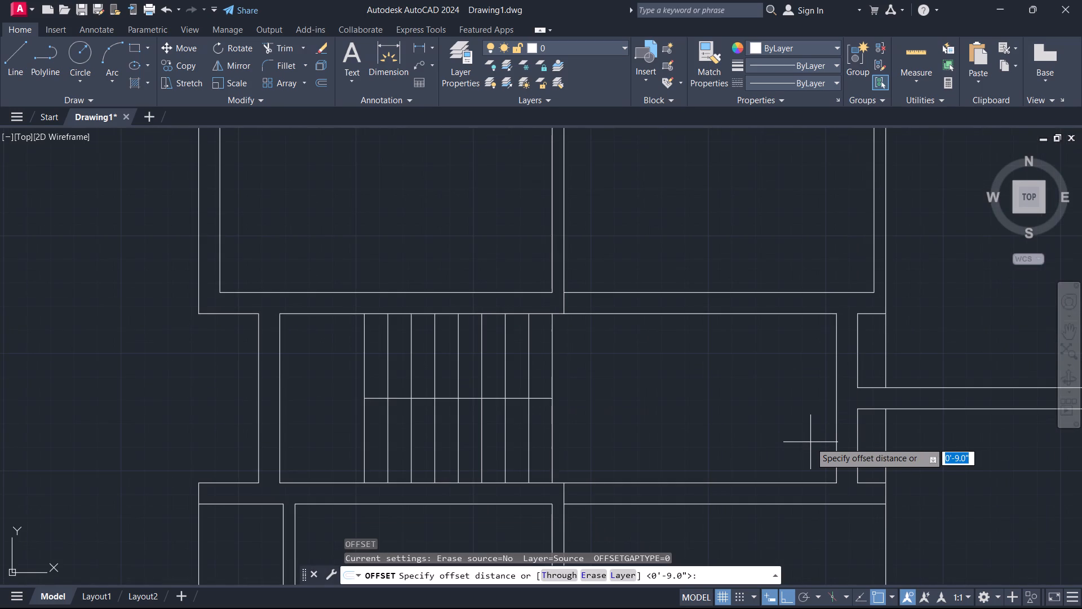
type("4'3")
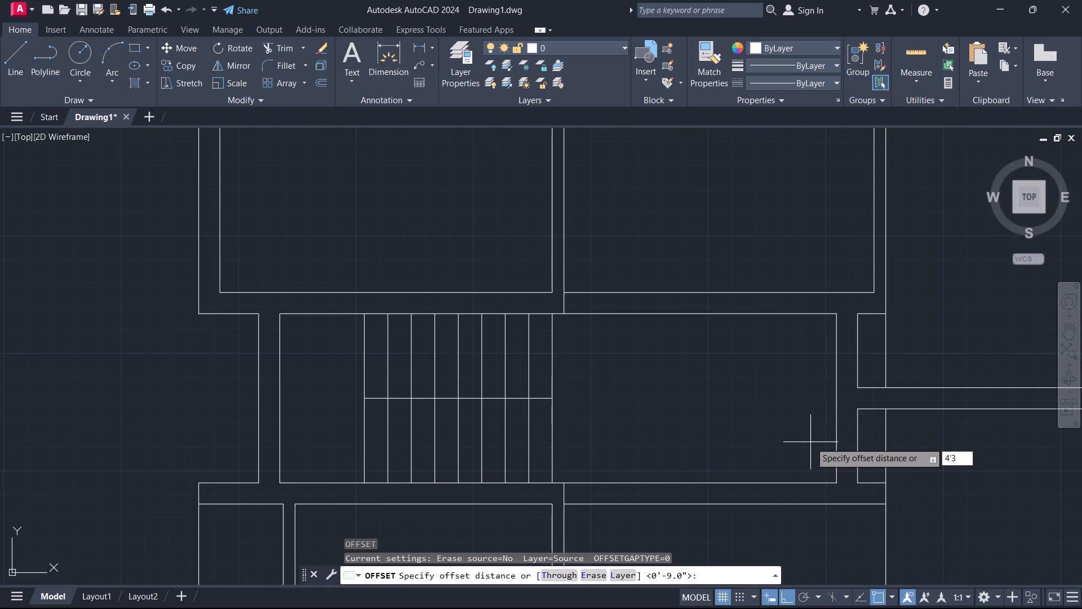
key("Return")
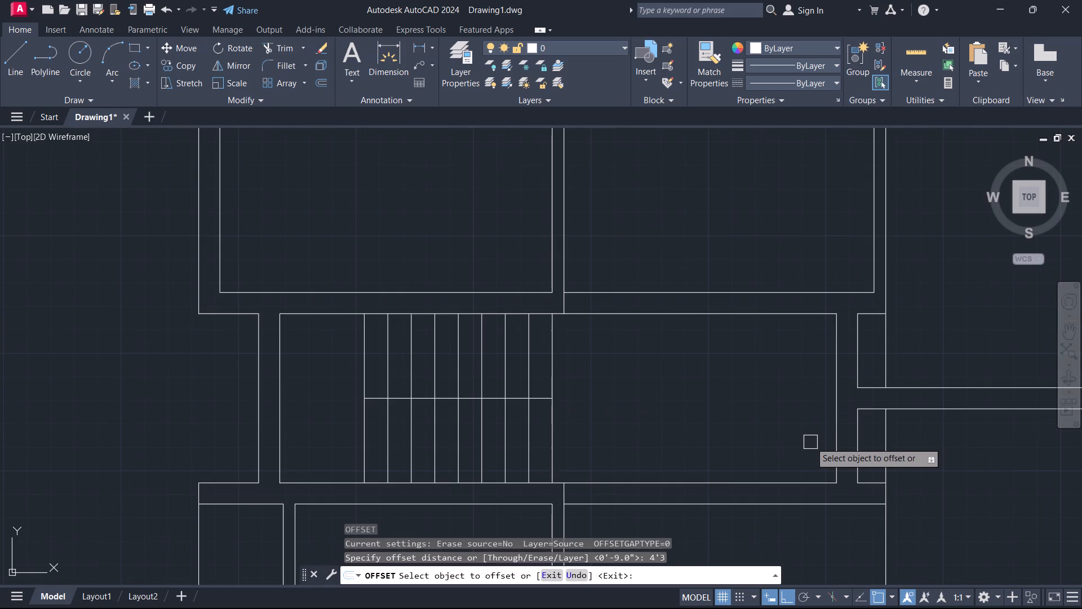
left_click(840, 440)
left_click(684, 447)
key("Escape")
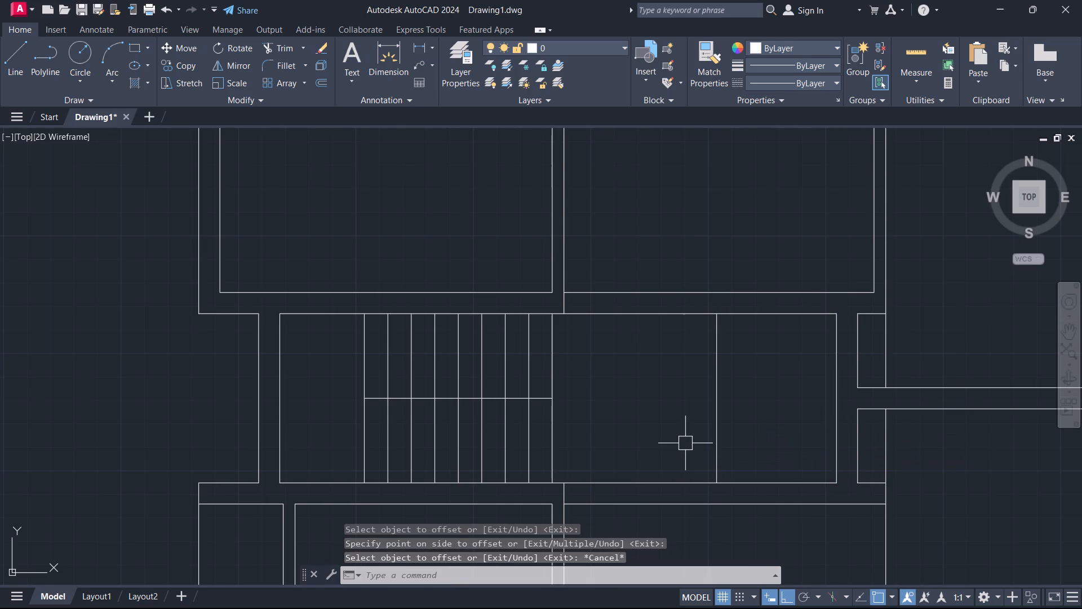
Offset the new line inside the lobby 9" toward the staircase to form a cross wall.
type("o")
key("space")
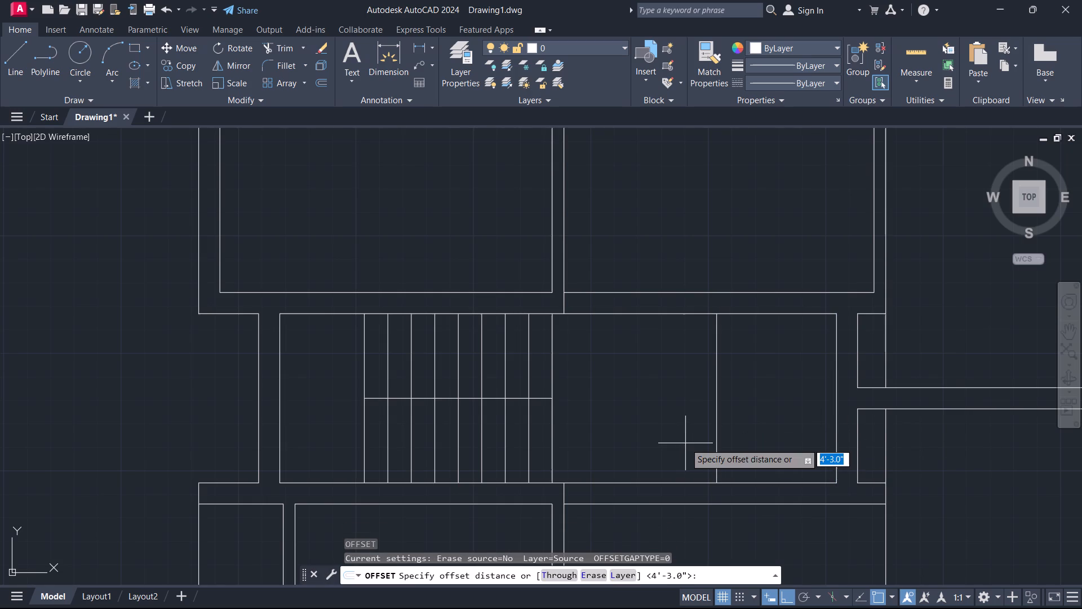
key("9")
key("Return")
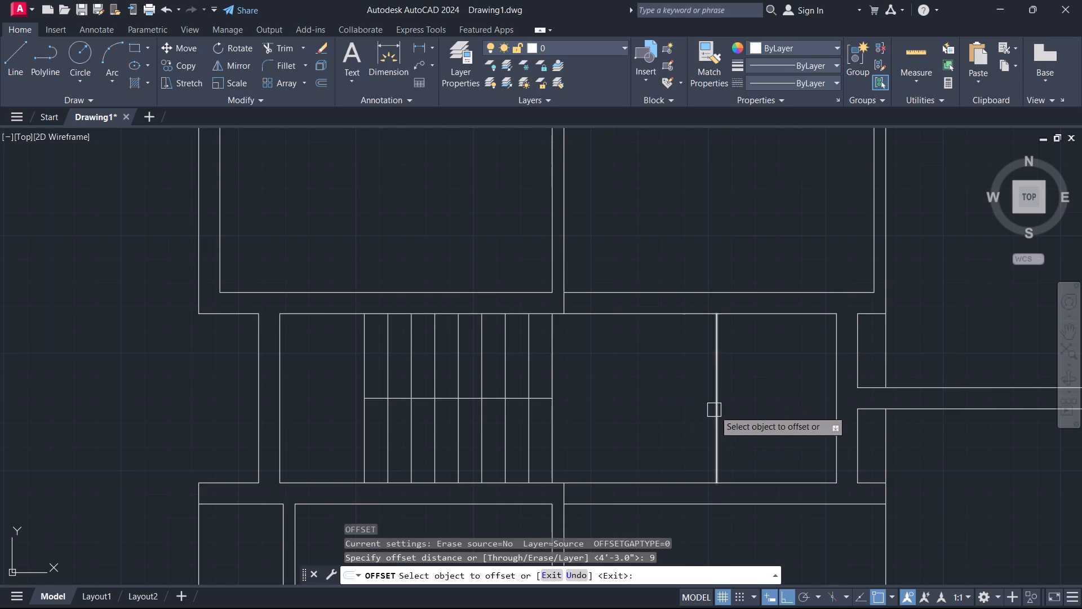
left_click(715, 412)
left_click(690, 410)
key("Escape")
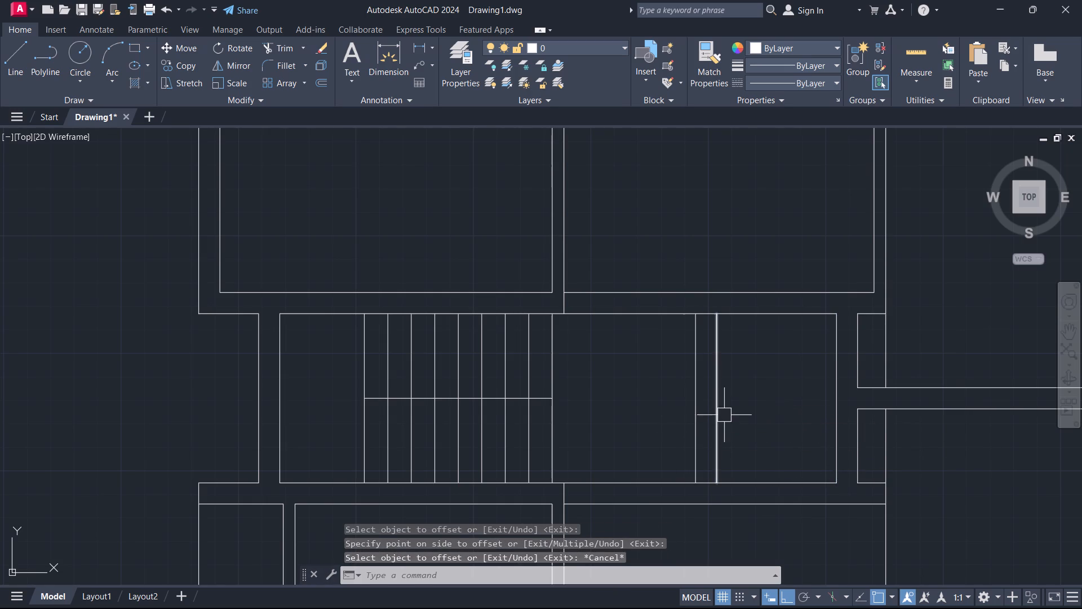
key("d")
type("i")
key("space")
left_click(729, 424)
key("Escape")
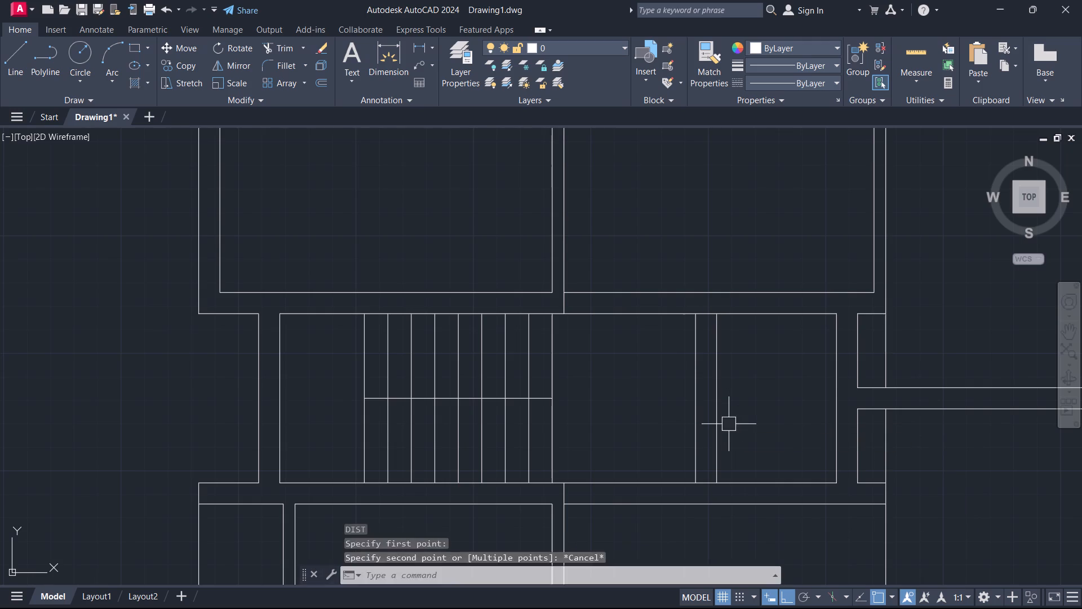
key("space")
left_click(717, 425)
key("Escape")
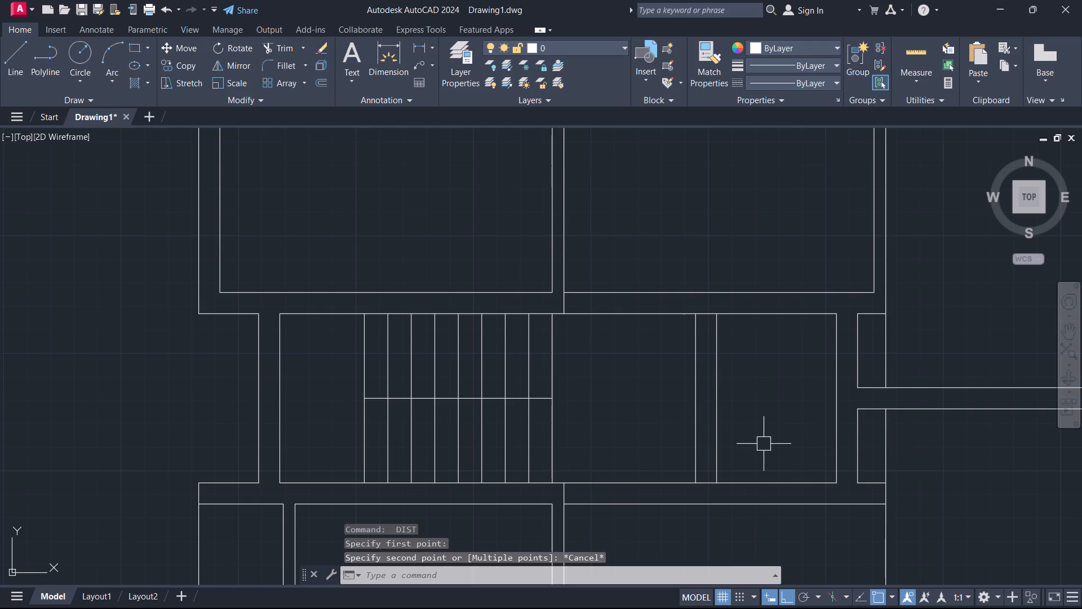
Draw a short line across the lobby's new 9" cross wall at its midpoint.
type("l")
key("space")
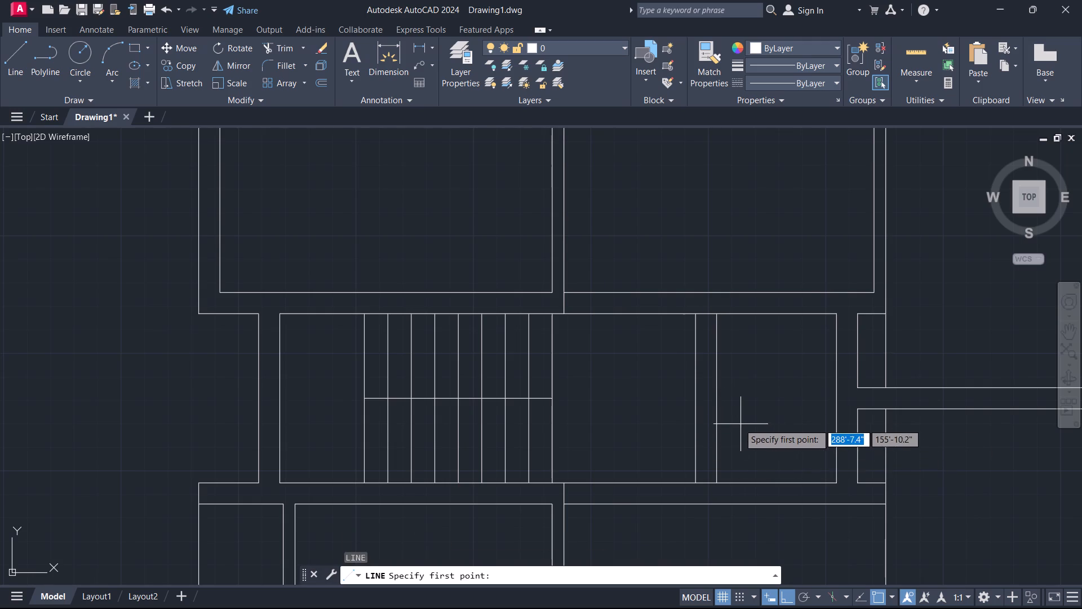
left_click(714, 400)
left_click(693, 400)
key("Escape")
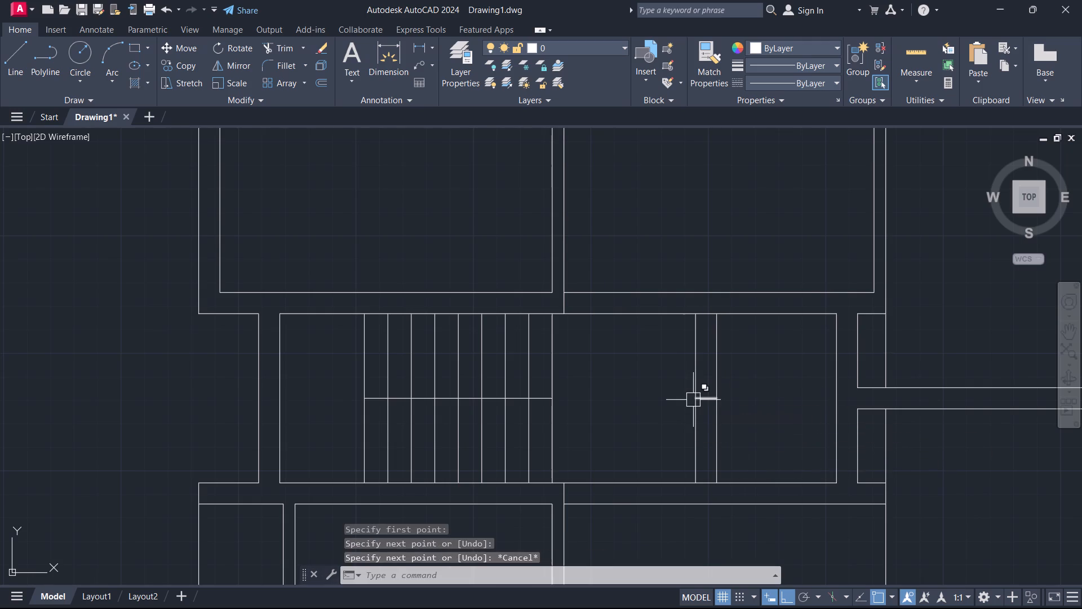
Offset the short midpoint line 1'6" to both sides to mark the cross wall's opening.
type("o 1'6")
key("Return")
scroll(723, 431, "up", 2)
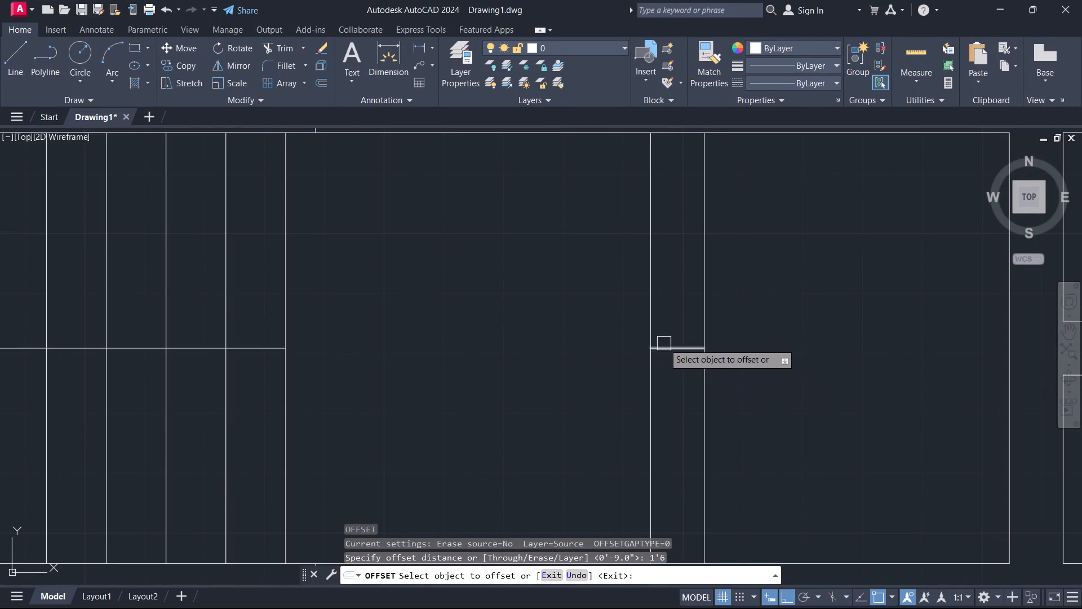
left_click(669, 343)
left_click(690, 281)
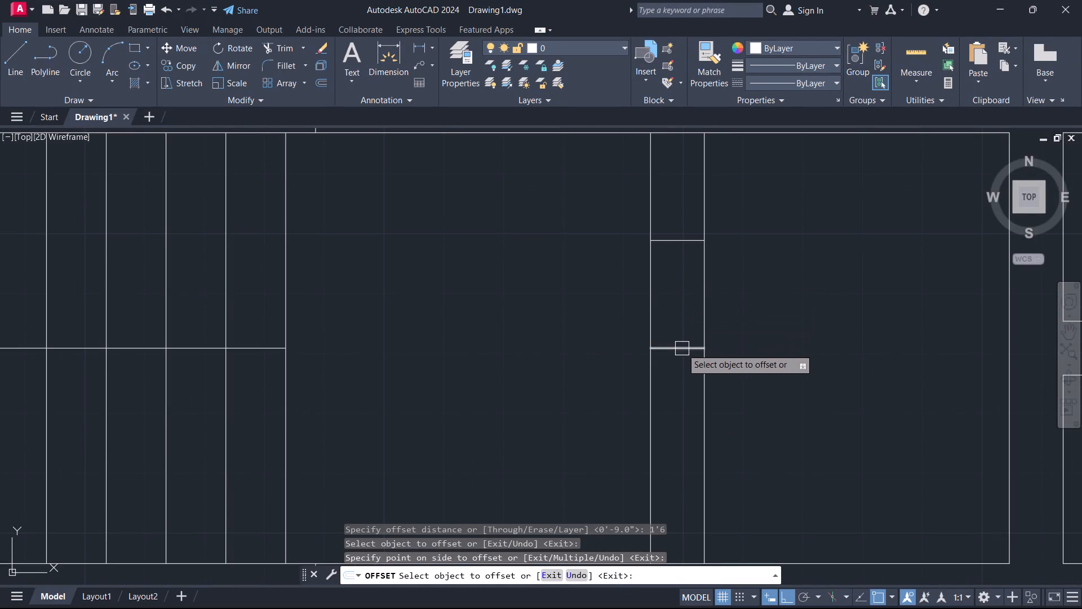
left_click(682, 348)
left_click(670, 399)
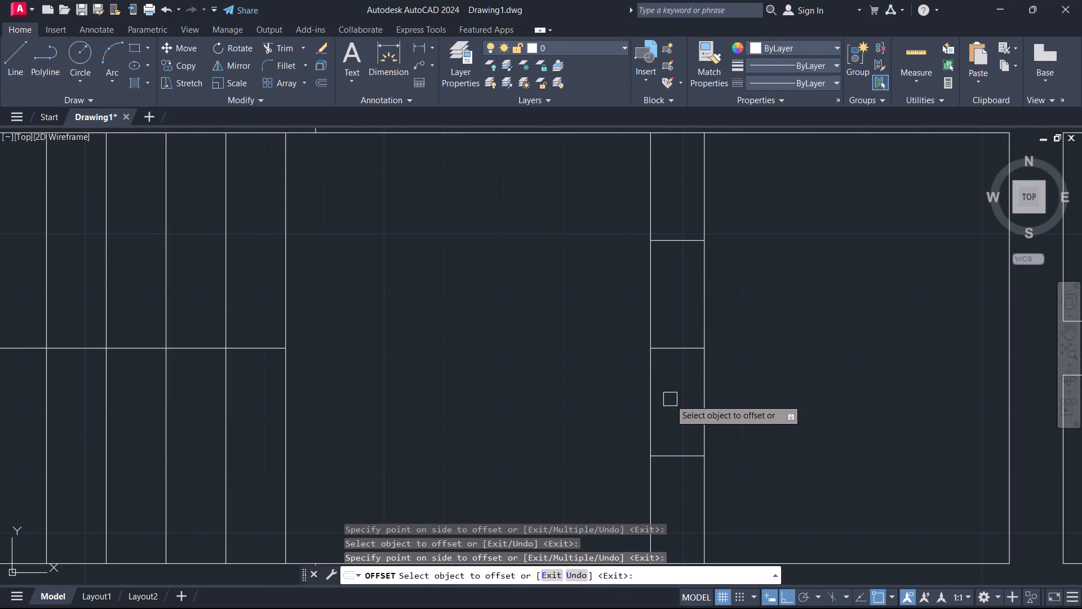
key("Escape")
Trim the cross wall line farther from the staircase between the opening marks and remove the midpoint line.
type("tr")
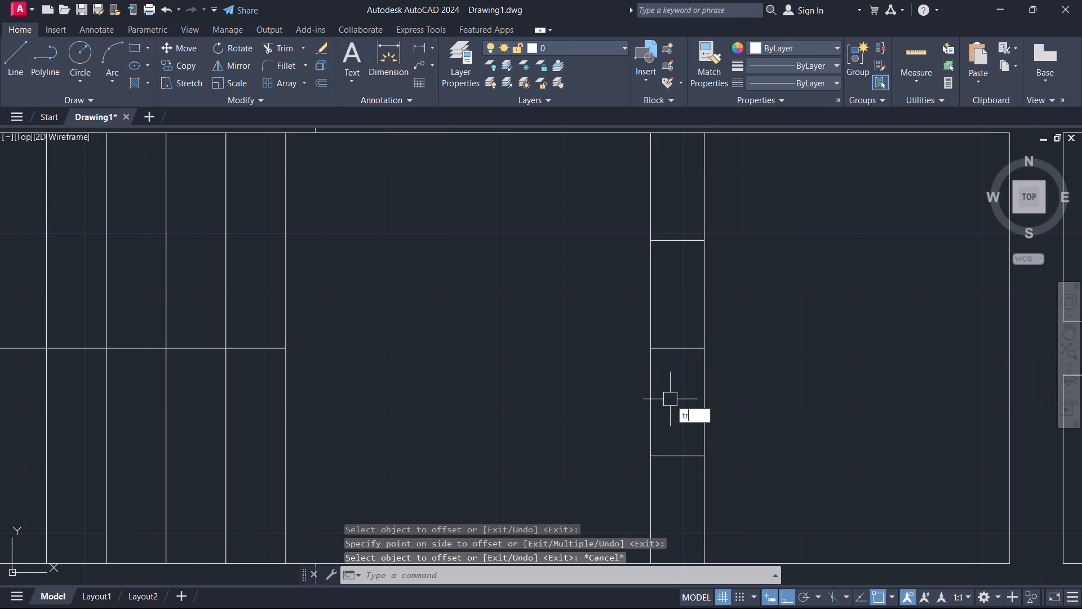
key("space")
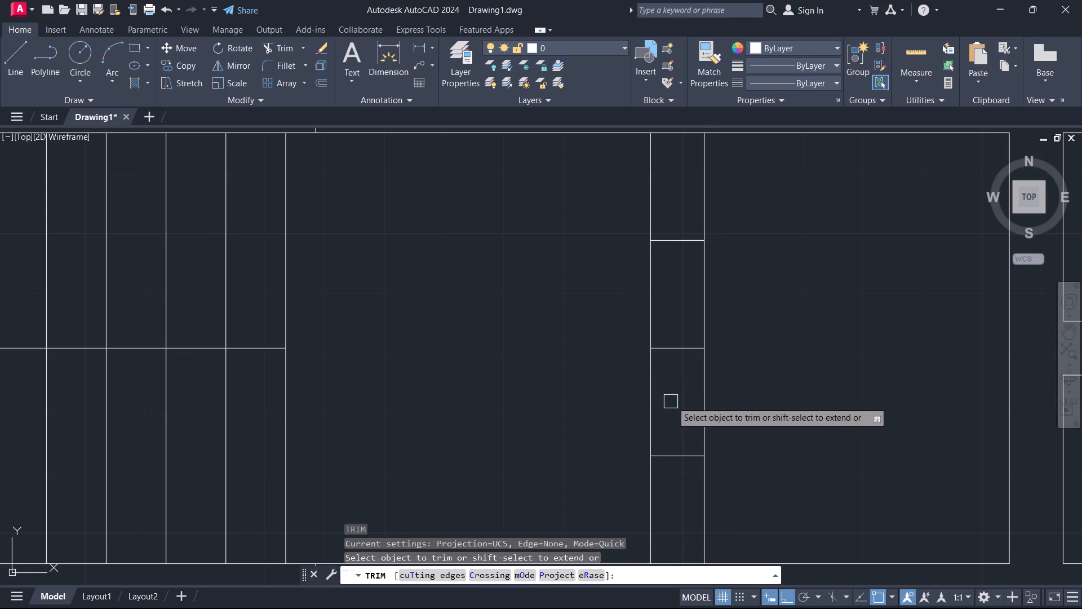
left_click_drag(725, 389, 695, 349)
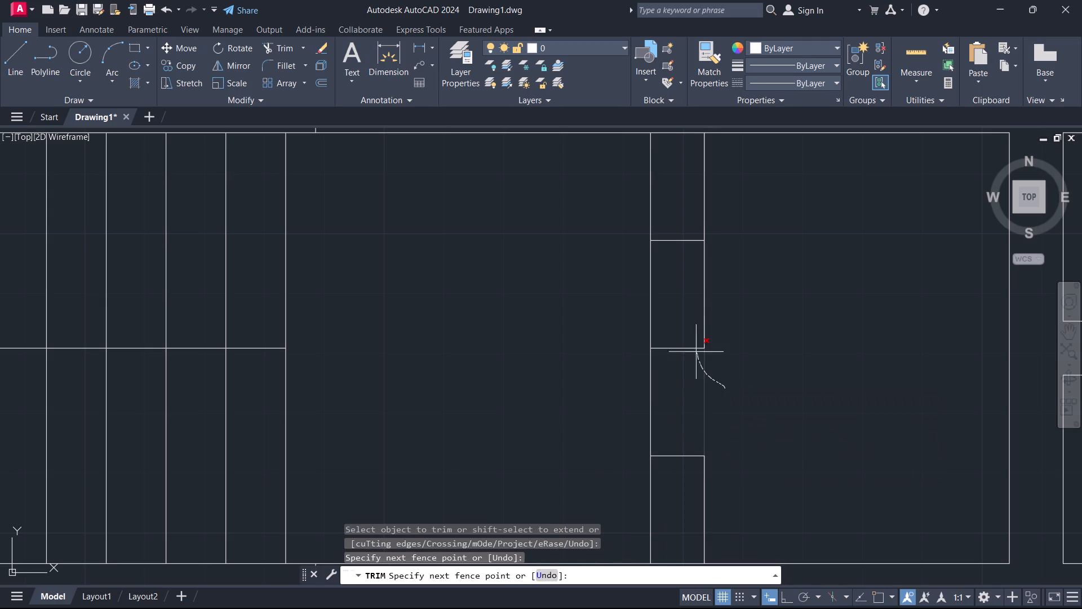
left_click_drag(695, 349, 694, 312)
left_click_drag(694, 312, 725, 311)
scroll(728, 345, "down", 2)
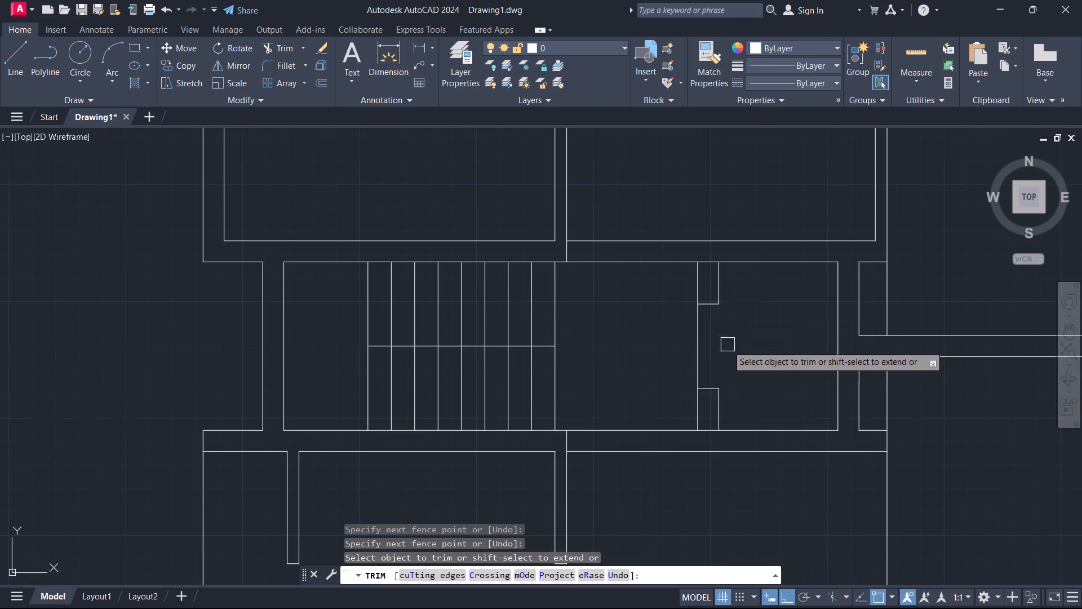
Trim the lobby's lower wall line between the cross wall's two faces.
middle_click_drag(681, 363, 892, 331)
middle_click_drag(889, 339, 757, 343)
scroll(815, 393, "up", 3)
left_click_drag(750, 400, 757, 442)
scroll(845, 352, "down", 3)
middle_click_drag(845, 352, 806, 483)
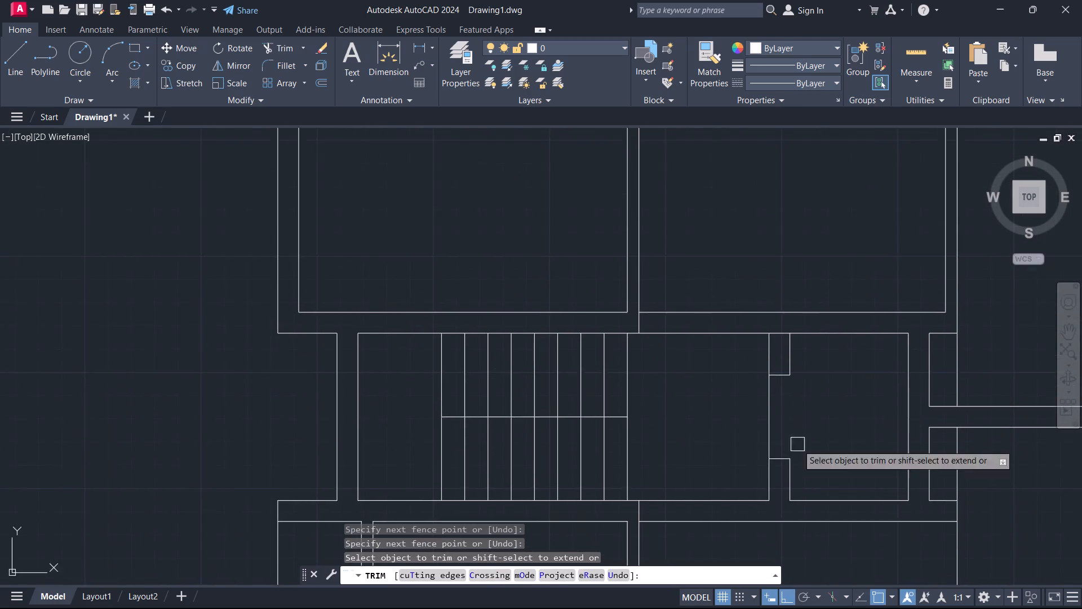
Trim the lobby's upper wall line between the cross wall's two faces.
scroll(789, 368, "up", 2)
left_click_drag(762, 317, 762, 258)
scroll(831, 379, "down", 3)
middle_click_drag(839, 392, 657, 307)
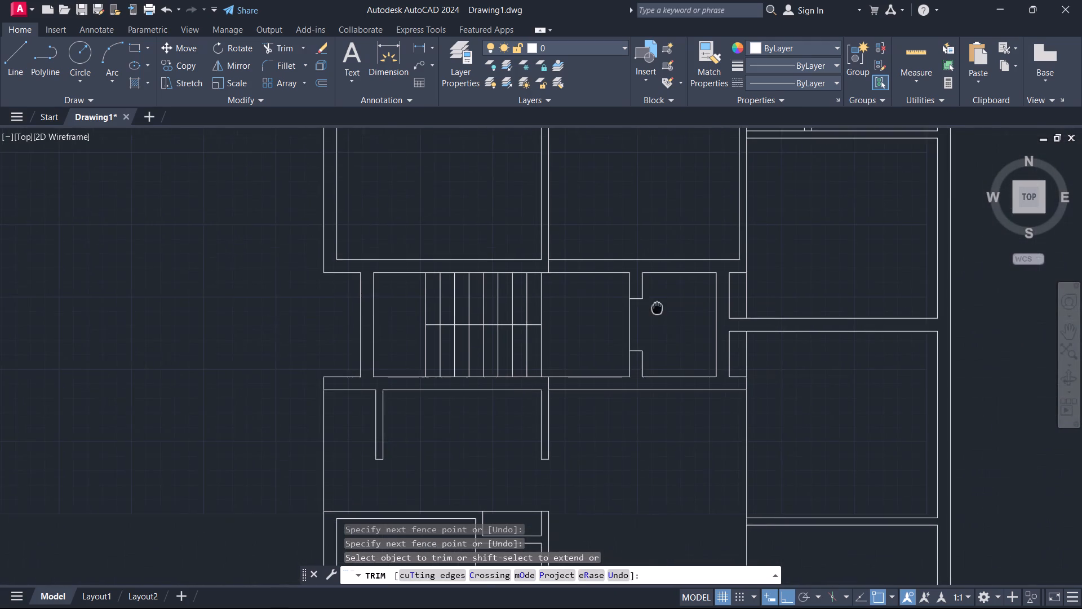
middle_click_drag(657, 307, 656, 308)
middle_click_drag(688, 442, 725, 360)
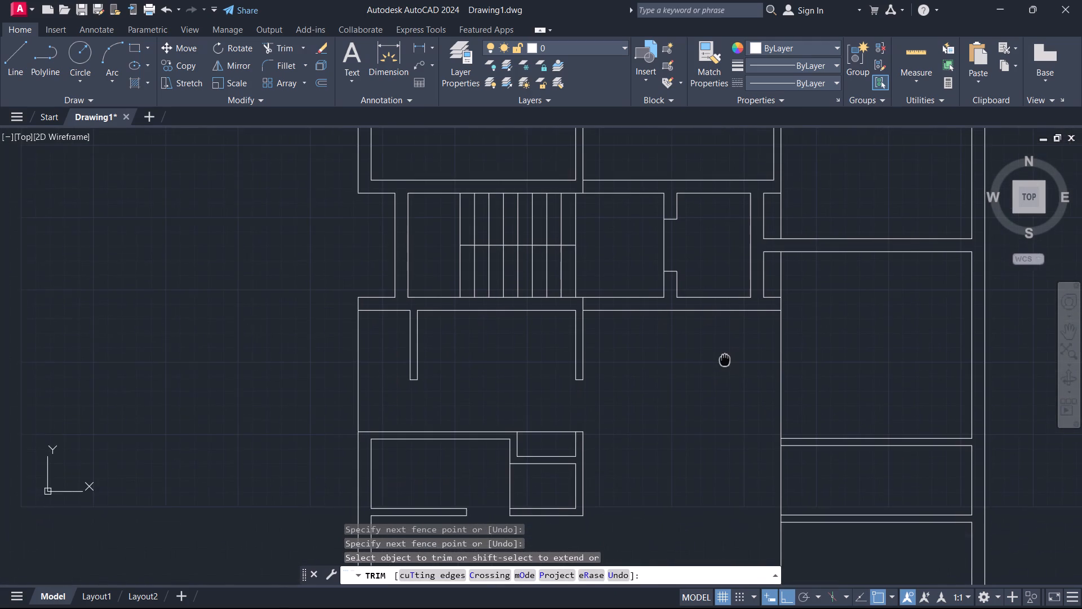
middle_click_drag(725, 360, 725, 358)
scroll(743, 416, "up", 1)
middle_click_drag(749, 429, 728, 393)
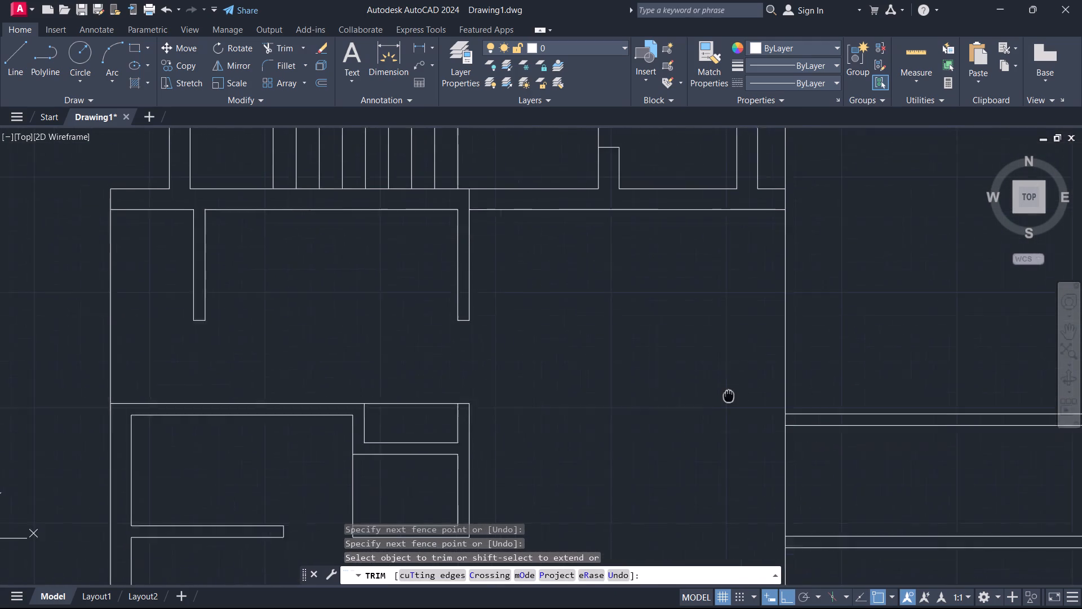
middle_click_drag(728, 393, 725, 380)
scroll(725, 380, "down", 1)
scroll(722, 371, "up", 1)
middle_click_drag(721, 368, 717, 414)
scroll(718, 413, "down", 2)
scroll(709, 380, "up", 1)
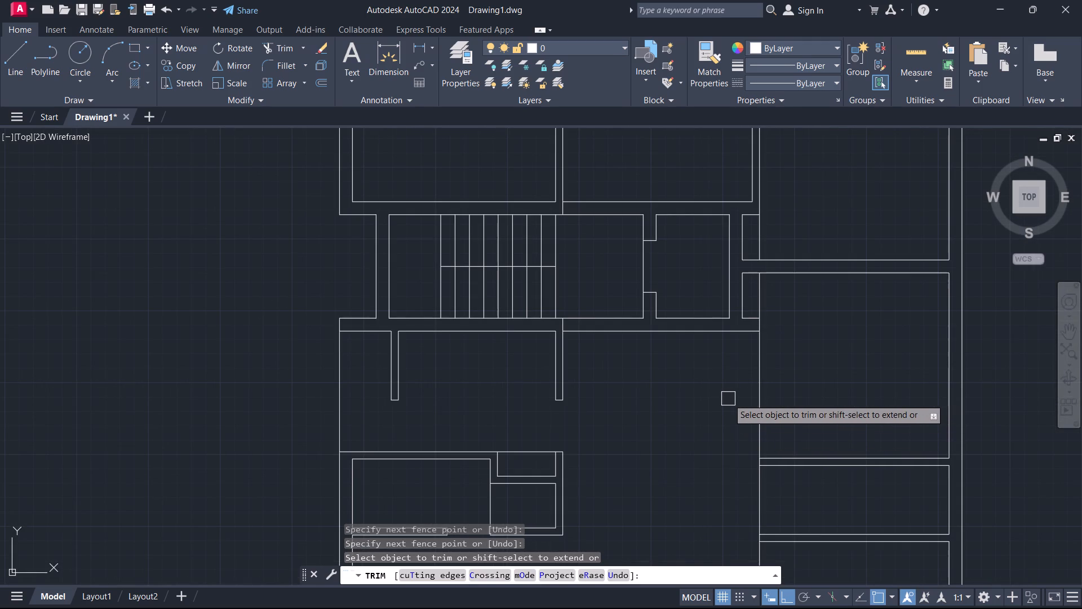
key("Escape")
key("Escape")
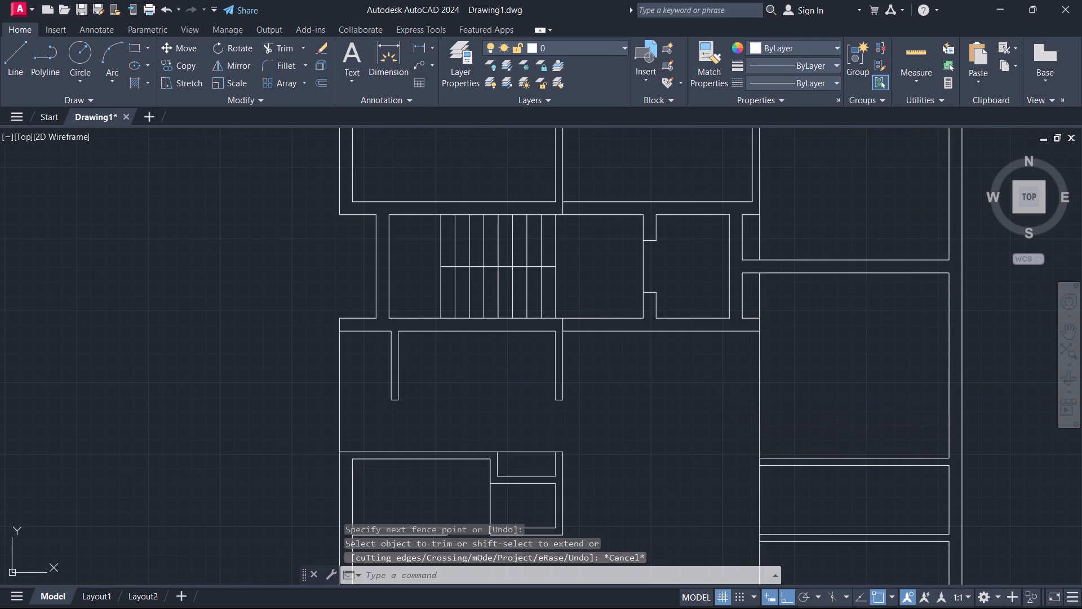
Offset the wall line between the lower apartment's large central room and its east rooms 5" toward the central room.
type("o")
key("space")
key("5")
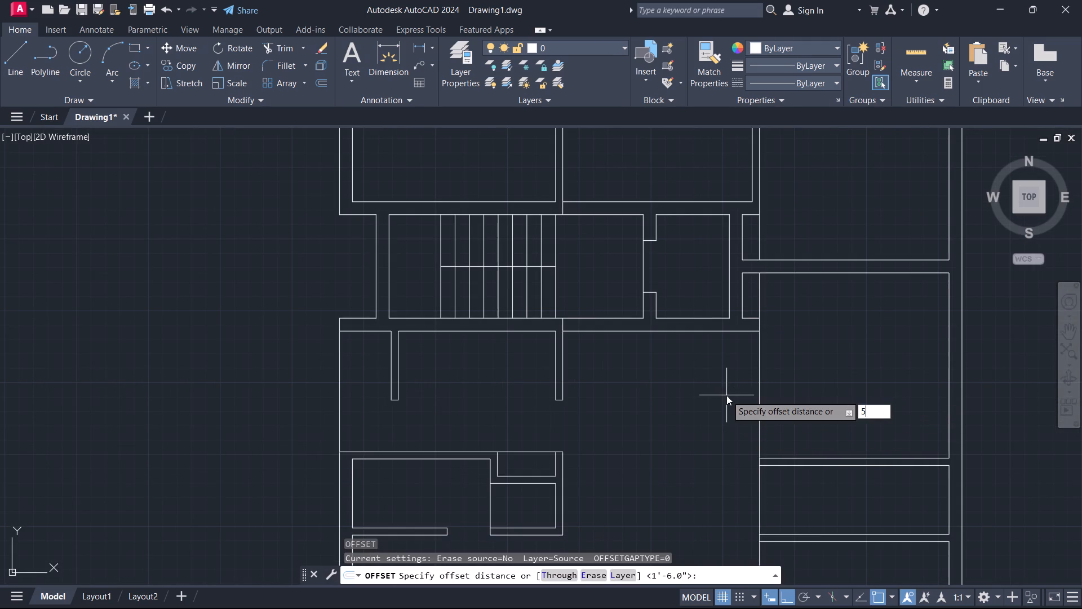
key("Return")
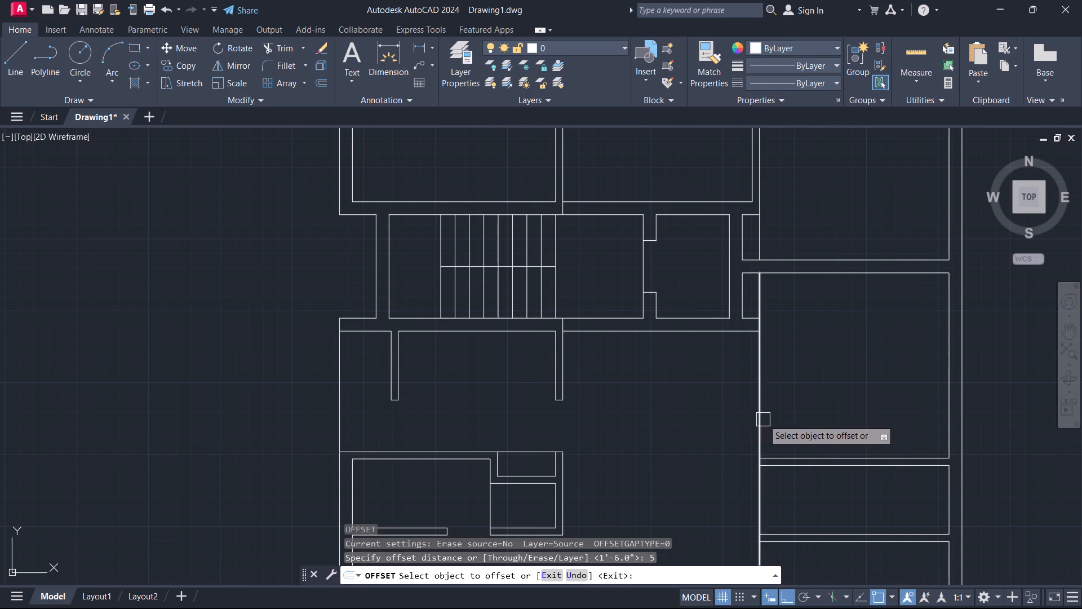
left_click_drag(763, 420, 753, 414)
left_click(726, 403)
key("Escape")
Trim the new 5" wall line above the central room's top wall line and the part of that wall line between the two faces.
type("tr")
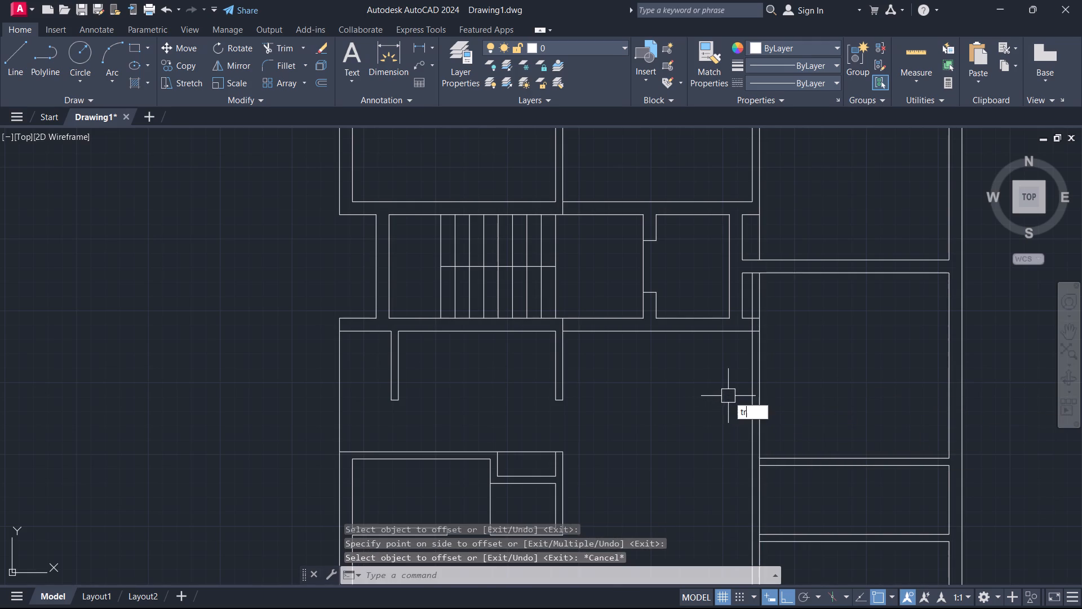
key("space")
scroll(748, 339, "up", 2)
middle_click_drag(749, 324, 721, 409)
scroll(723, 365, "up", 1)
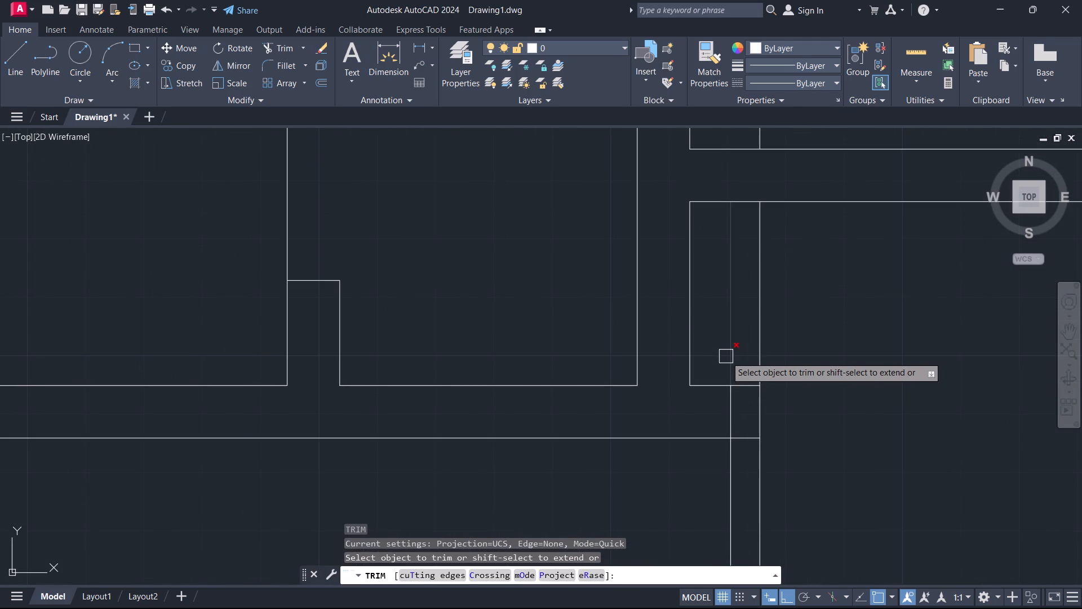
left_click(726, 356)
left_click_drag(742, 402, 699, 420)
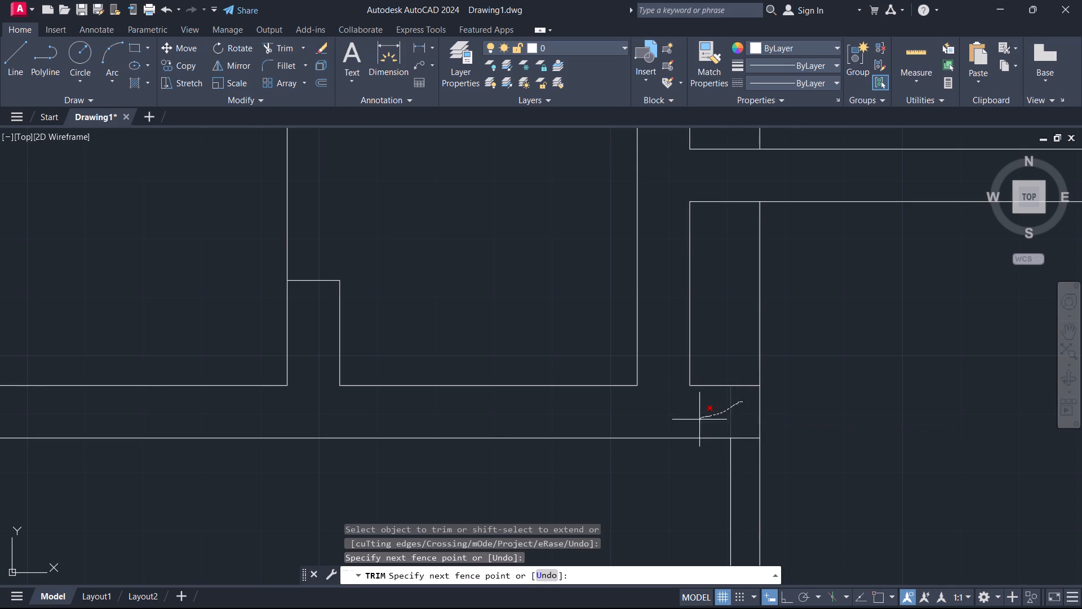
left_click_drag(699, 420, 739, 445)
key("Escape")
Stretch the new 5" wall line's lower end to the upper face of the partition near the bottom projection.
scroll(690, 435, "down", 3)
middle_click_drag(666, 471, 667, 470)
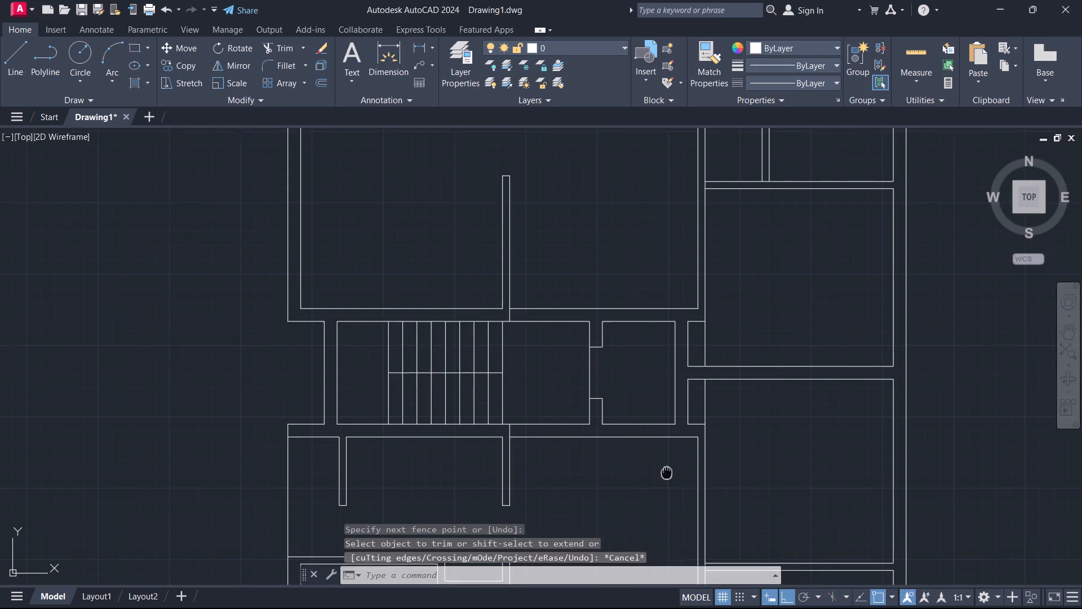
middle_click_drag(667, 470, 768, 319)
scroll(768, 319, "down", 2)
scroll(774, 376, "up", 2)
middle_click_drag(773, 437, 773, 295)
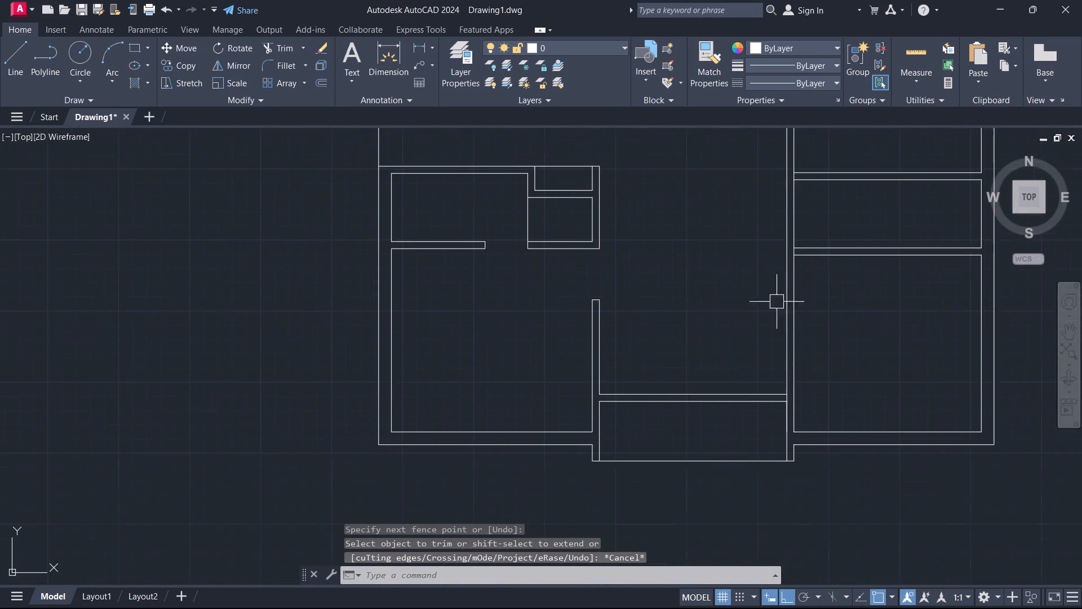
scroll(815, 437, "up", 3)
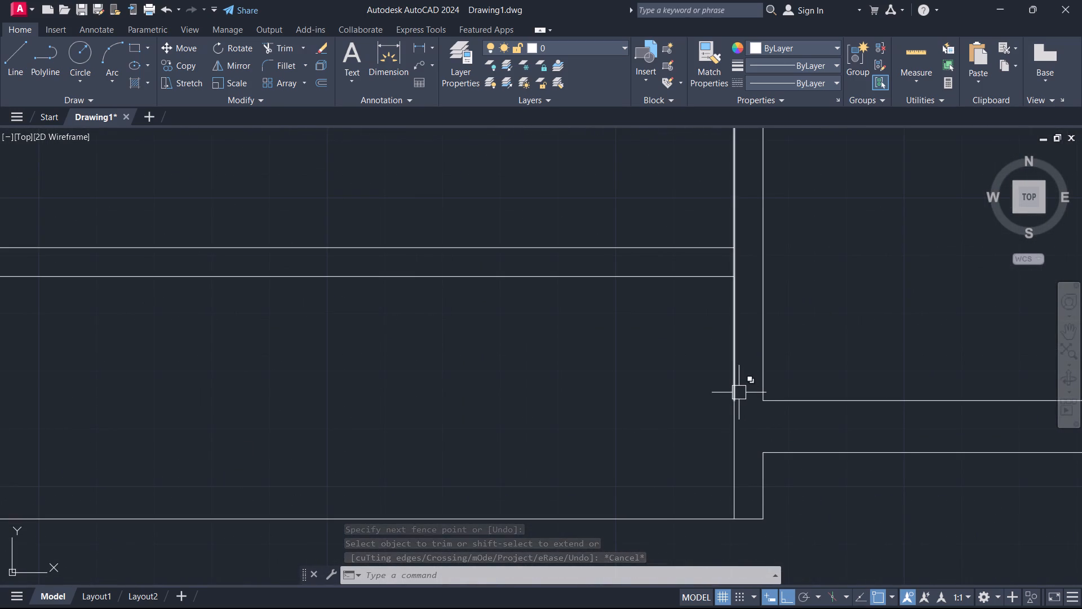
left_click(739, 392)
left_click(729, 401)
left_click(732, 249)
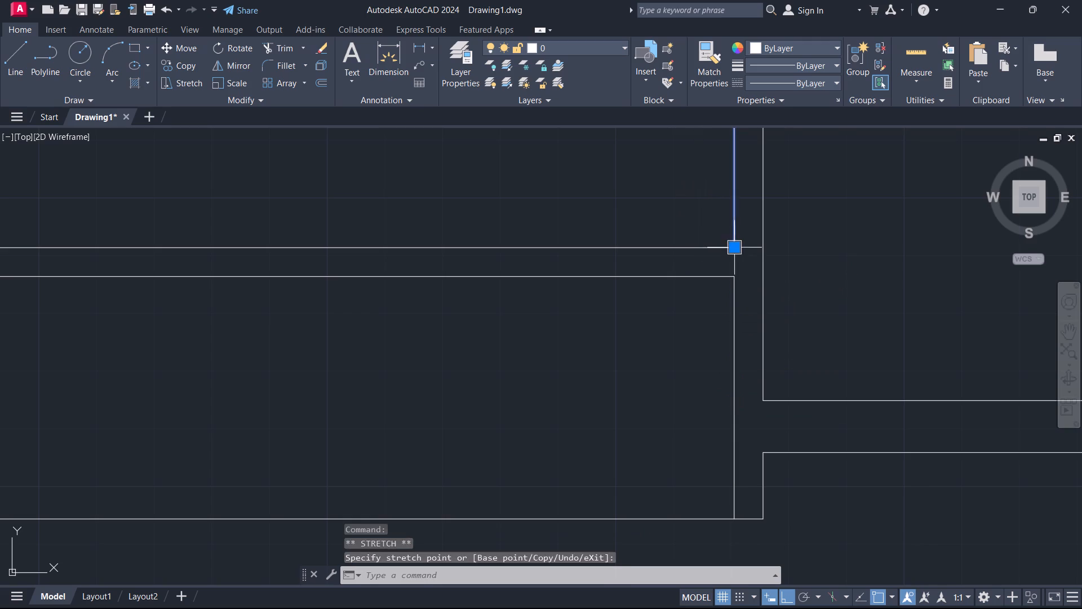
key("Escape")
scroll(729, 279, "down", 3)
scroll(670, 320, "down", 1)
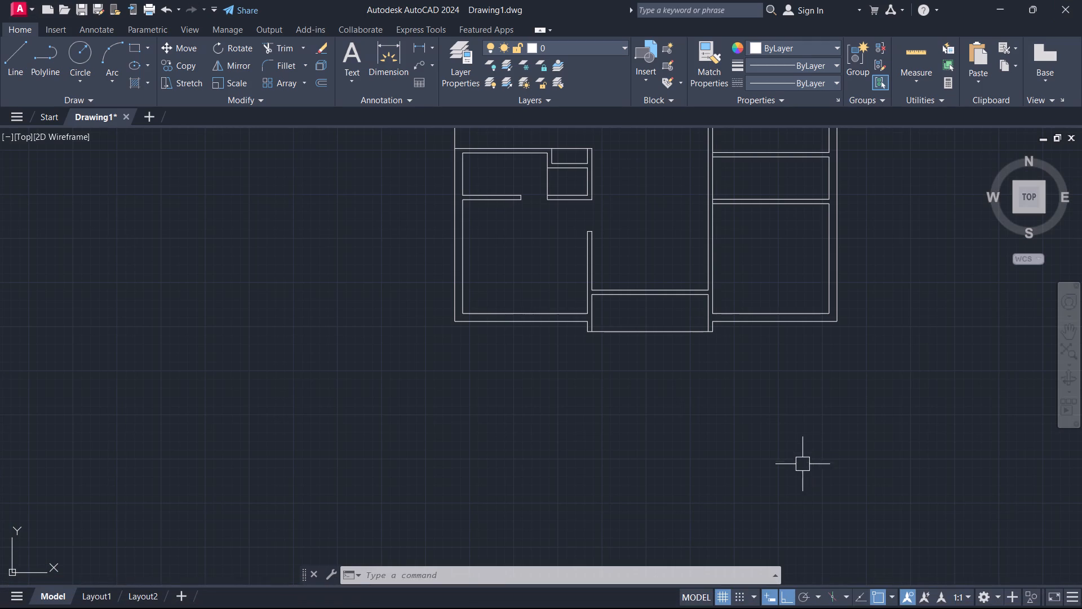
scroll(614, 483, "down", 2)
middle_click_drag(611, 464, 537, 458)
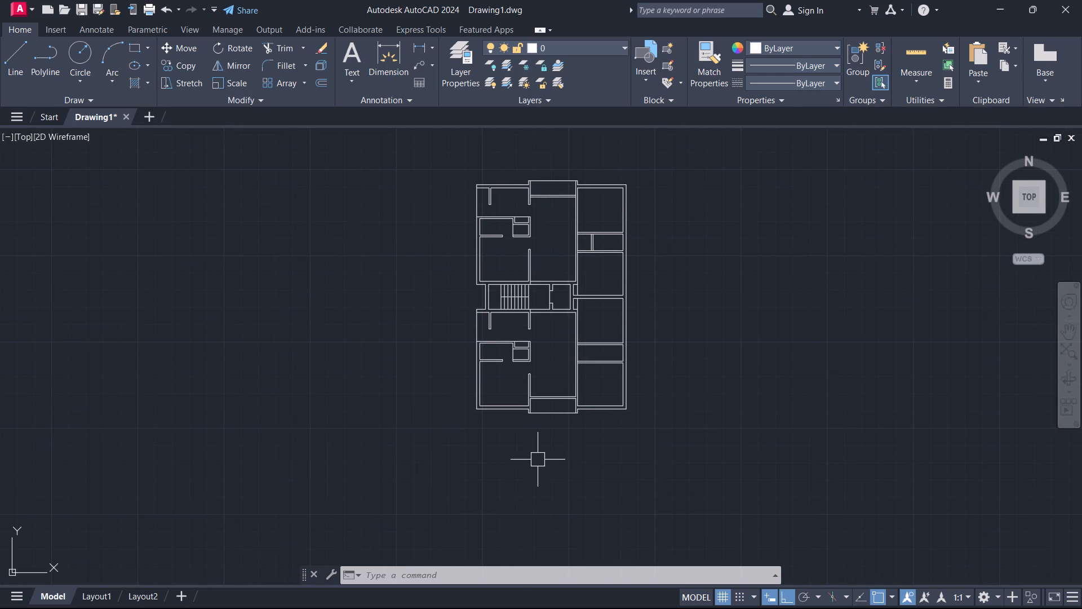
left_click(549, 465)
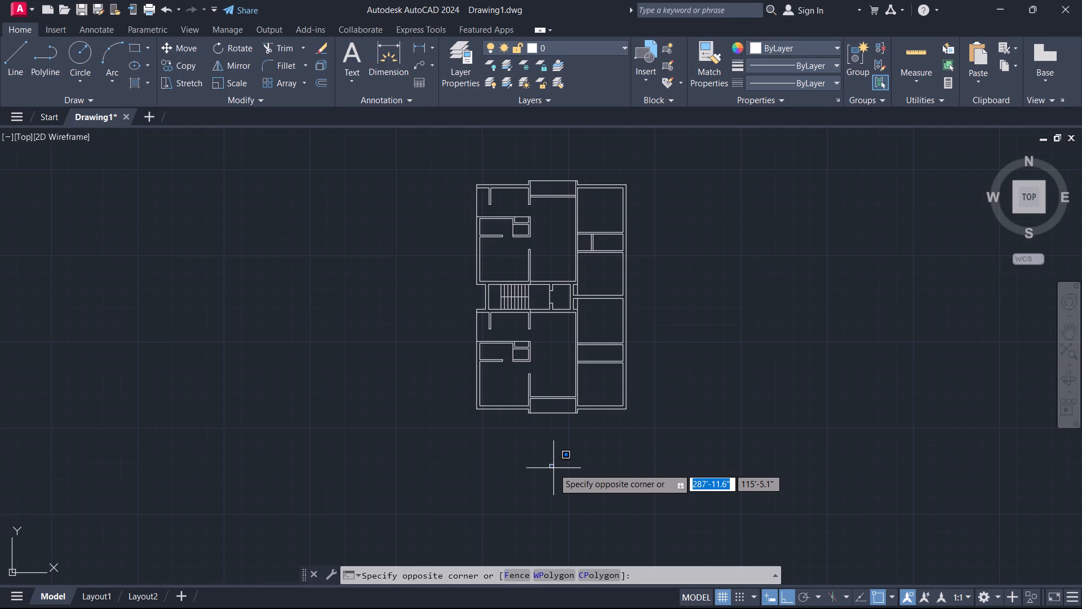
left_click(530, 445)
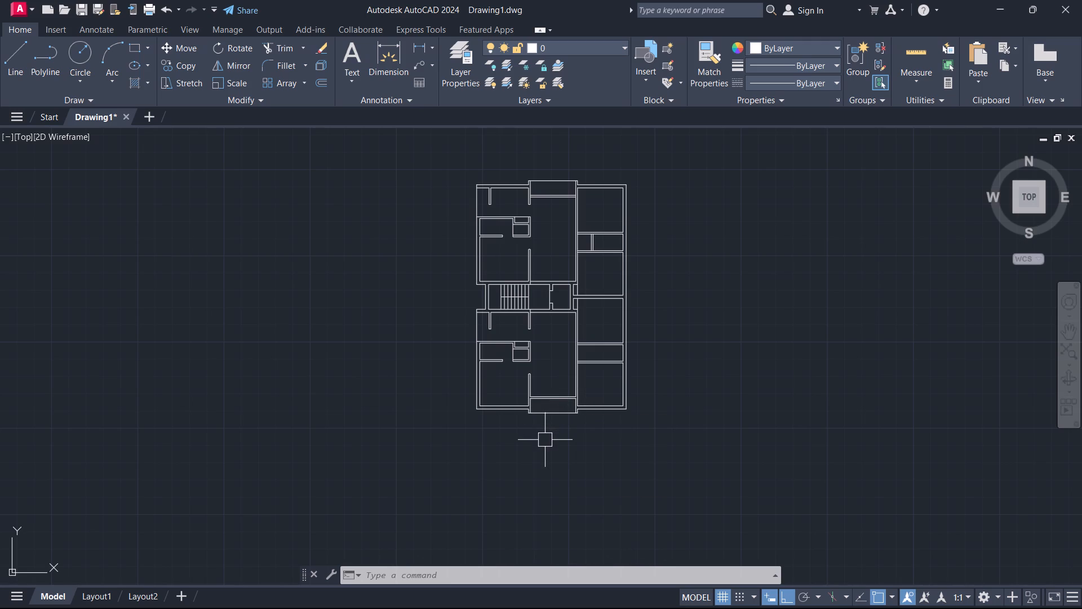
Draw a short line across the partition beside the plan's bottom projection at its midpoint.
scroll(516, 383, "up", 1)
middle_click_drag(514, 377, 606, 330)
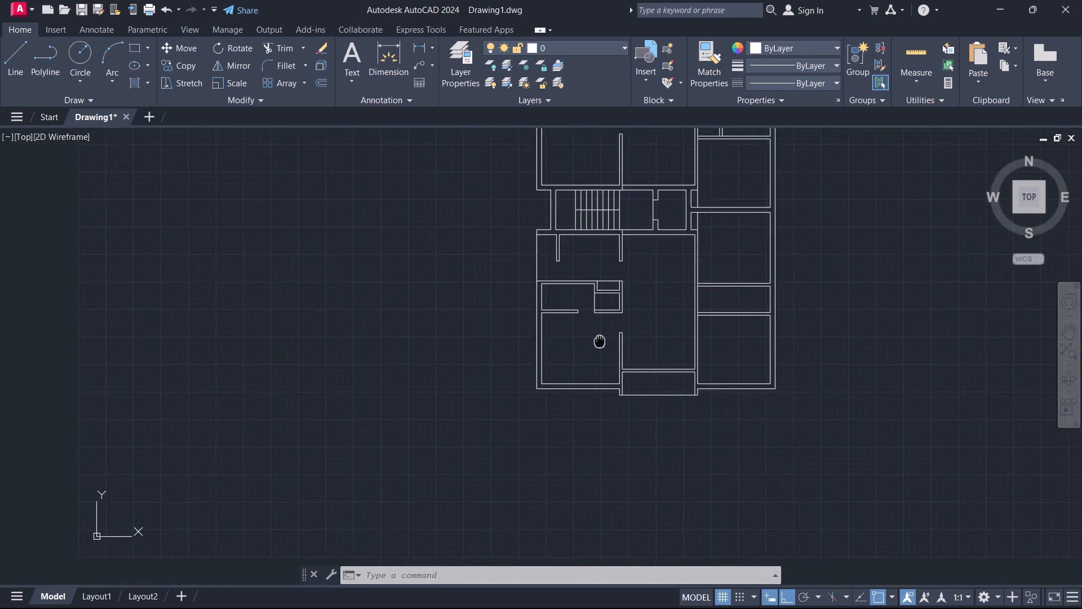
middle_click_drag(606, 330, 670, 267)
scroll(659, 276, "up", 1)
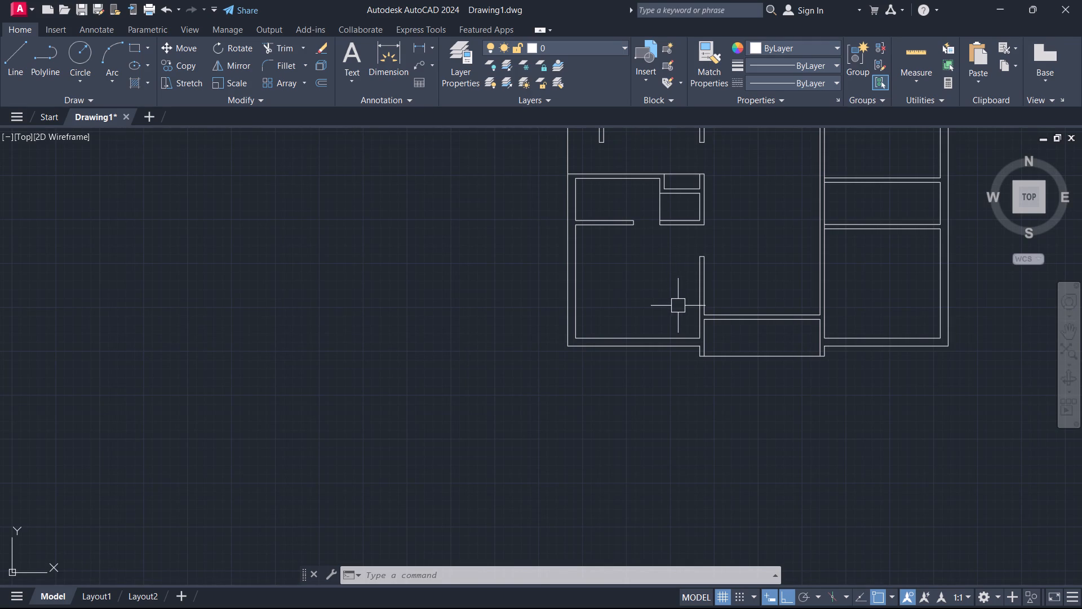
middle_click_drag(679, 306, 399, 408)
type("l")
key("space")
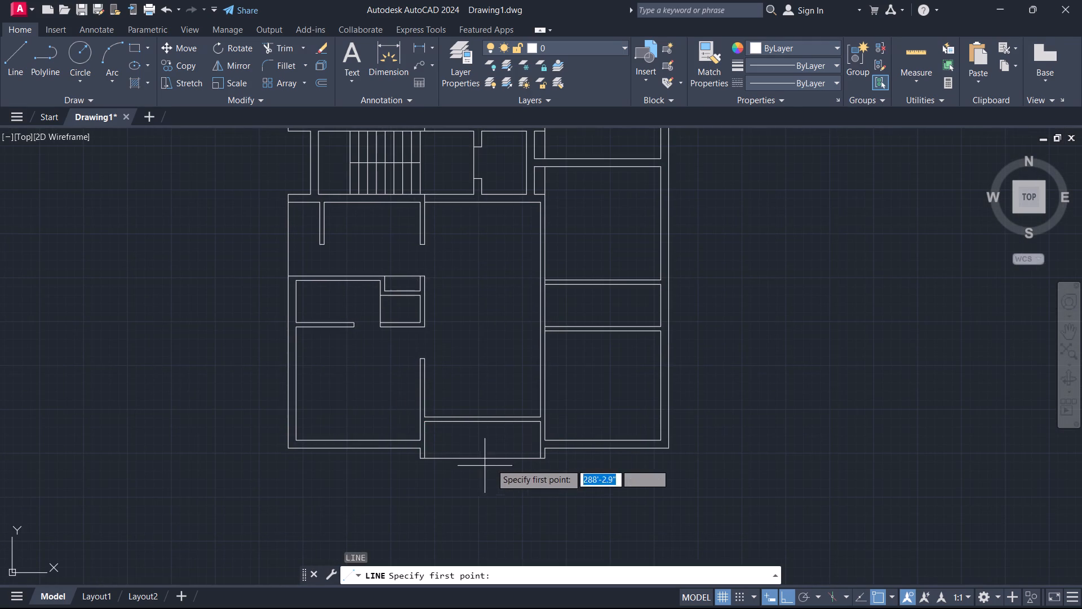
scroll(516, 442, "up", 2)
left_click(425, 384)
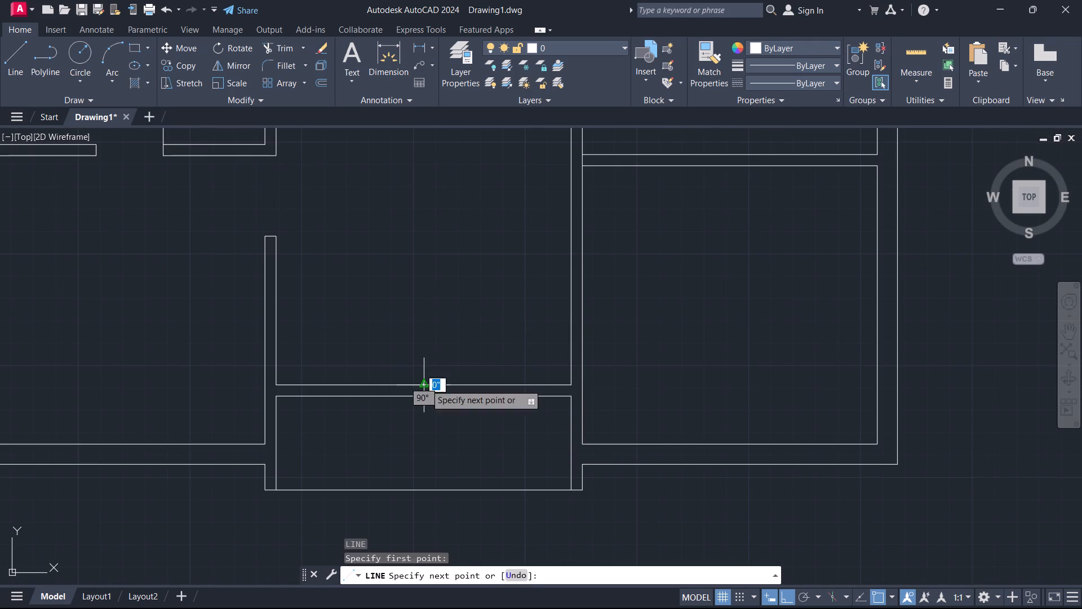
left_click(427, 396)
key("Escape")
Offset the bottom partition's short midpoint line 2' to both sides to mark the opening.
scroll(433, 410, "up", 1)
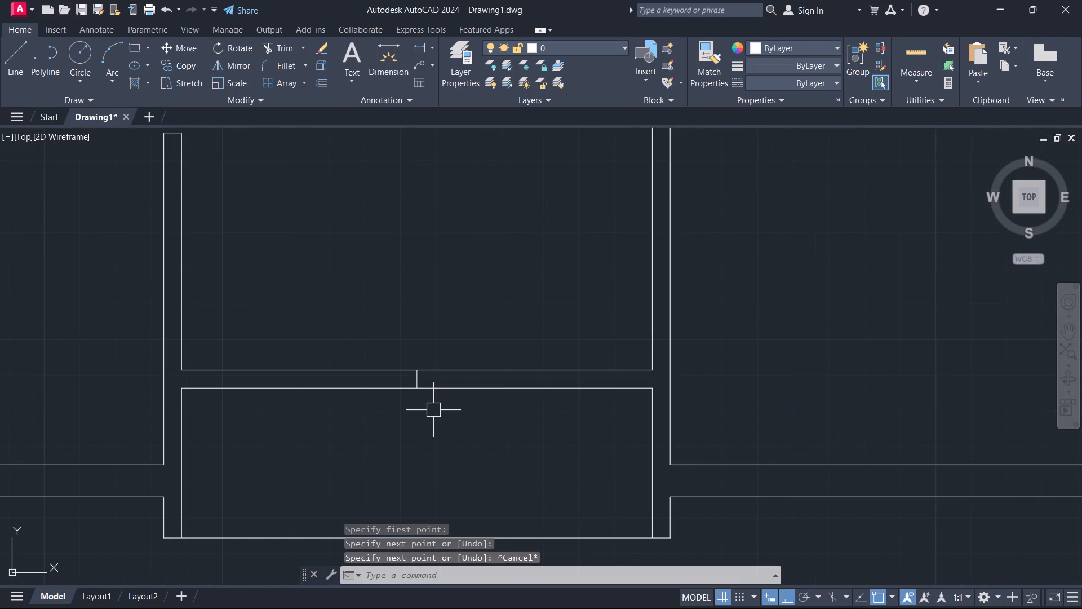
type("o")
key("space")
type("2'")
key("Return")
scroll(433, 407, "up", 1)
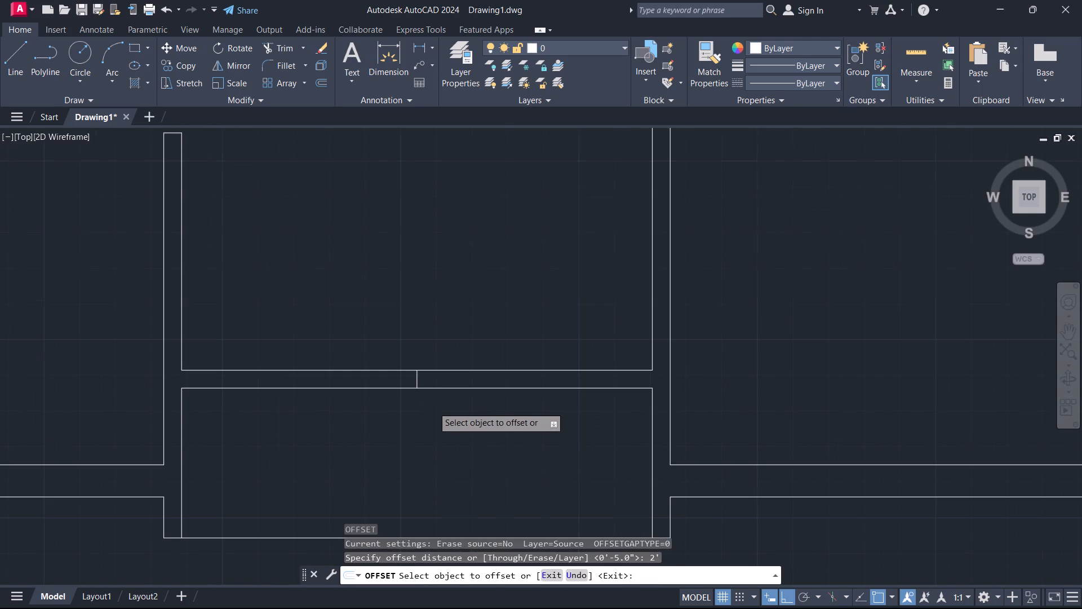
scroll(432, 407, "up", 1)
left_click(390, 342)
left_click(371, 346)
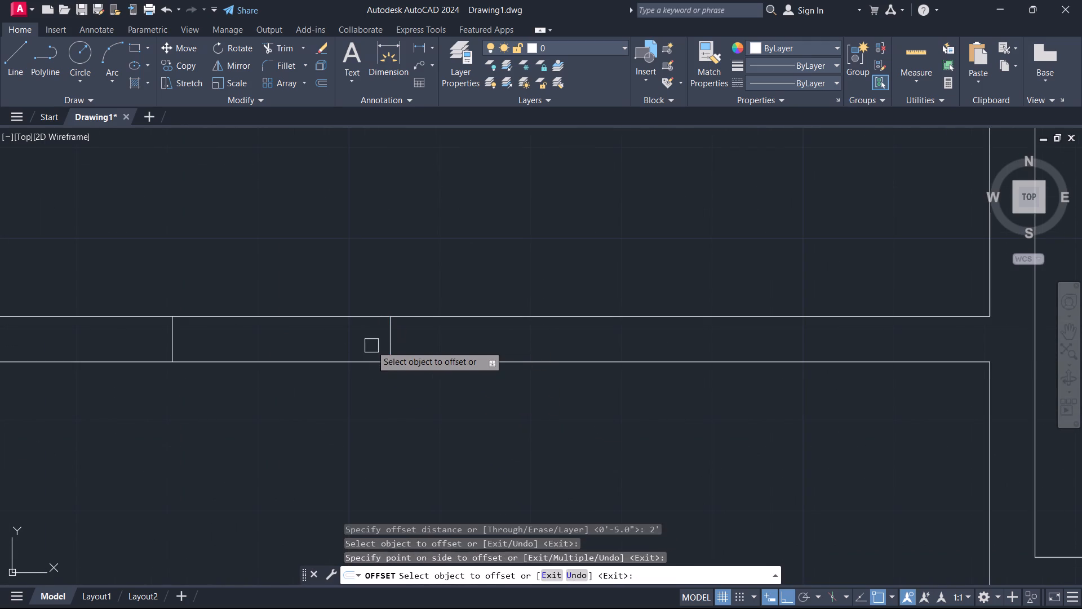
left_click(390, 347)
left_click(431, 347)
key("Escape")
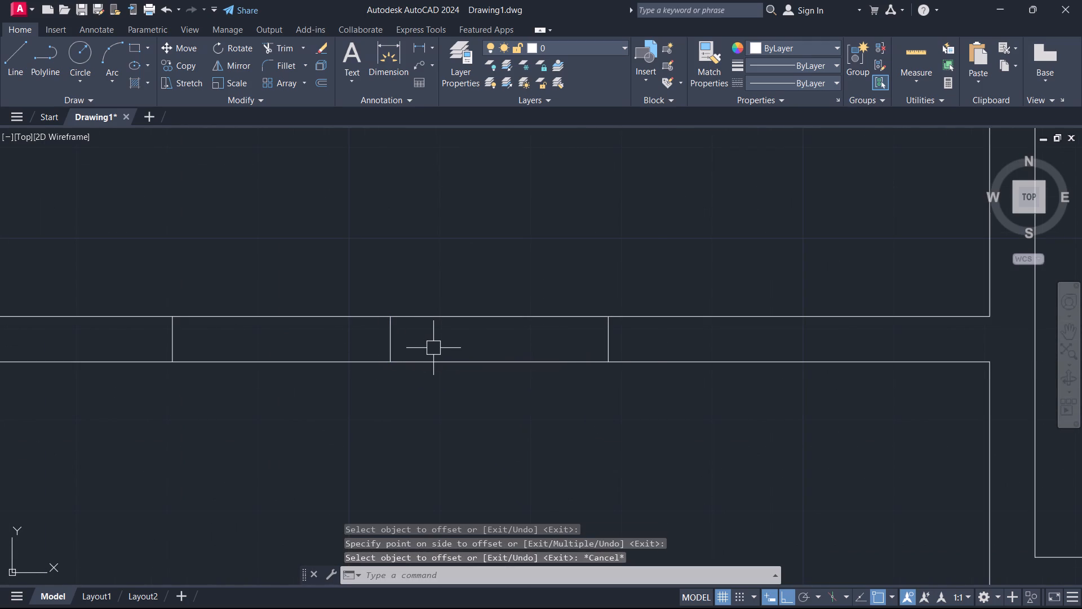
Trim both faces of the bottom partition between the opening marks and remove the midpoint line.
type("tr")
key("space")
left_click_drag(445, 374, 436, 298)
left_click(346, 321)
left_click(348, 363)
left_click_drag(343, 323, 389, 324)
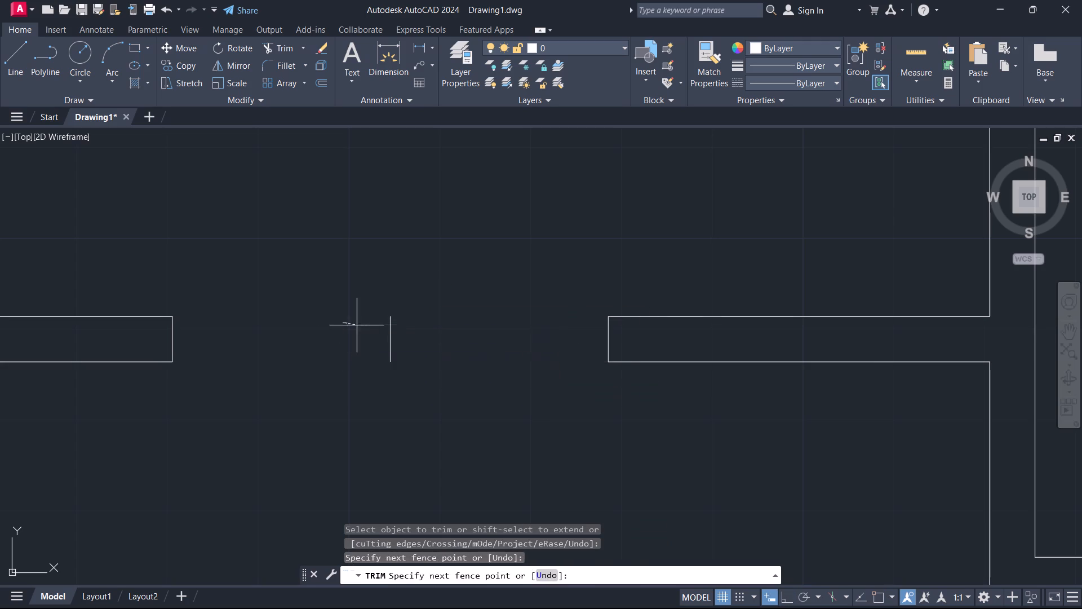
left_click_drag(389, 324, 504, 317)
key("Escape")
Draw a short line across the partition beside the plan's top projection at its midpoint.
scroll(503, 316, "down", 6)
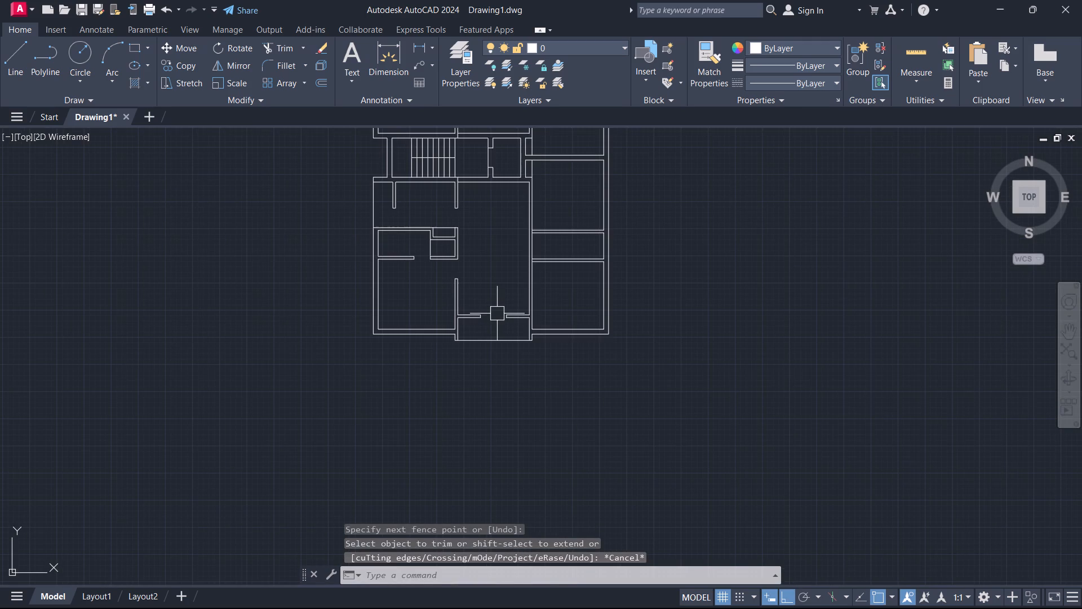
scroll(497, 314, "down", 1)
middle_click_drag(497, 313, 515, 509)
scroll(490, 423, "down", 2)
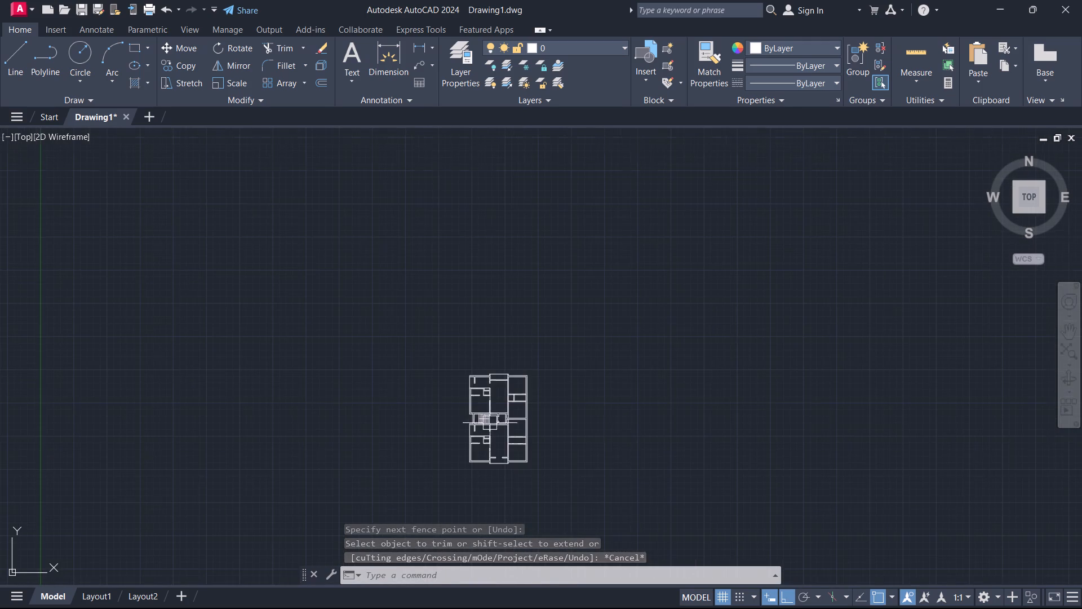
middle_click(485, 377)
scroll(485, 377, "up", 4)
scroll(571, 381, "up", 2)
middle_click_drag(569, 379, 549, 304)
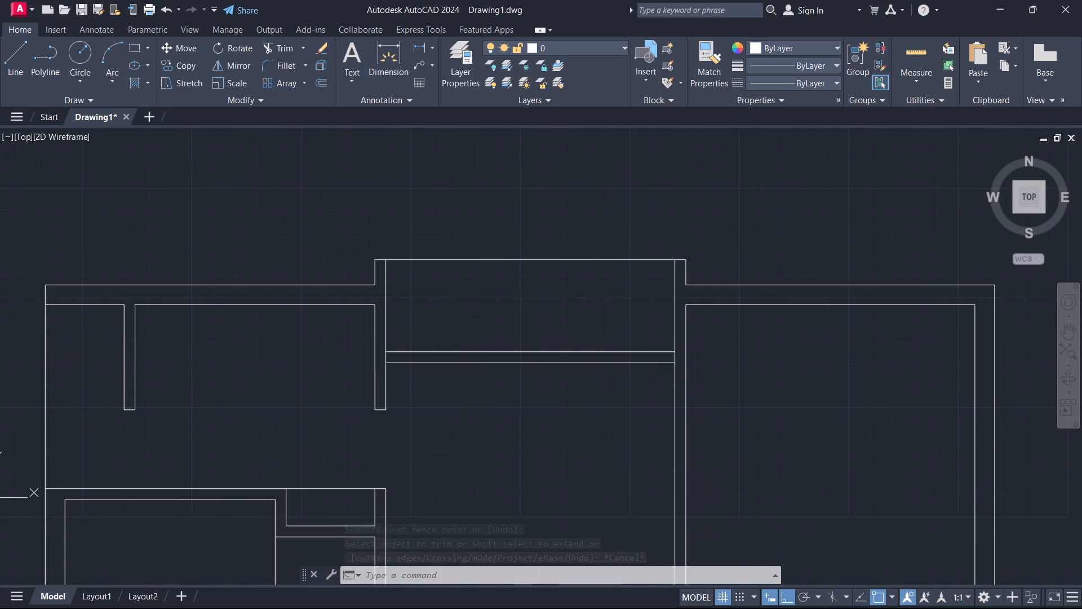
middle_click_drag(549, 304, 549, 304)
type("l")
key("space")
scroll(540, 324, "up", 1)
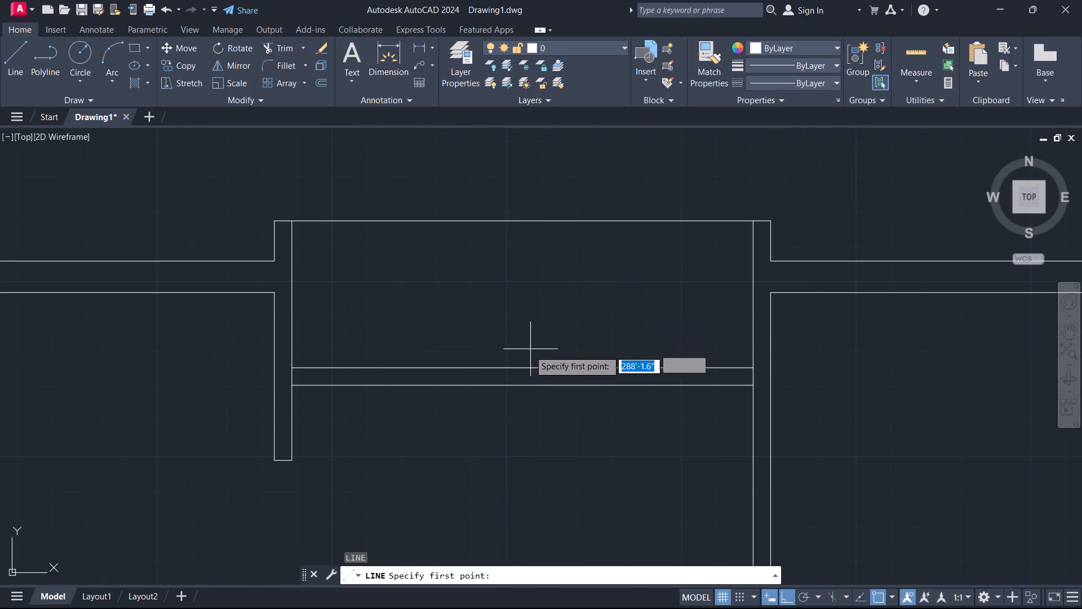
left_click(526, 368)
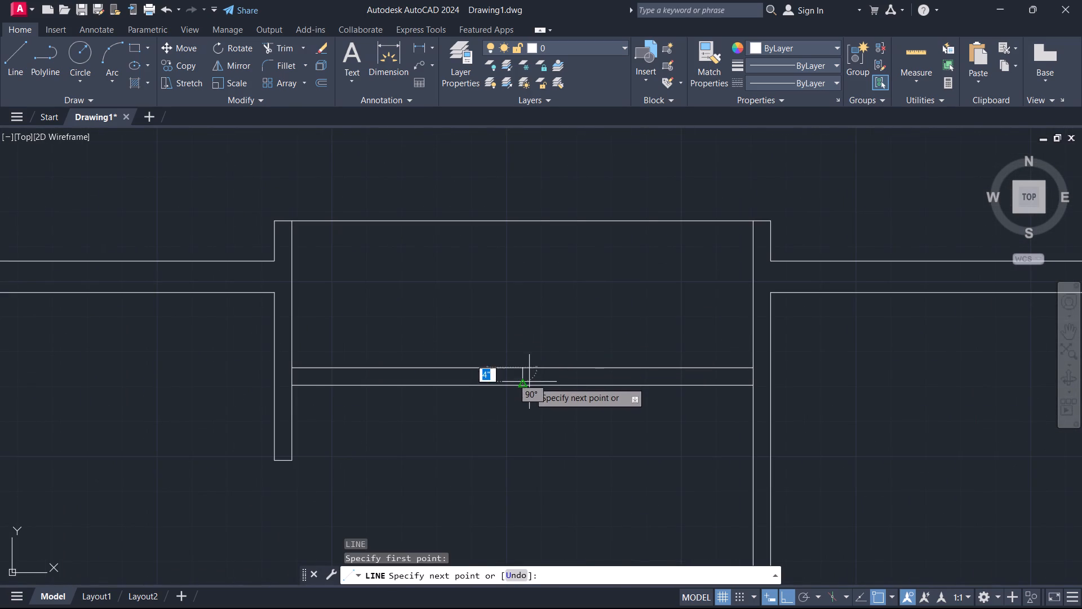
left_click(525, 386)
key("Escape")
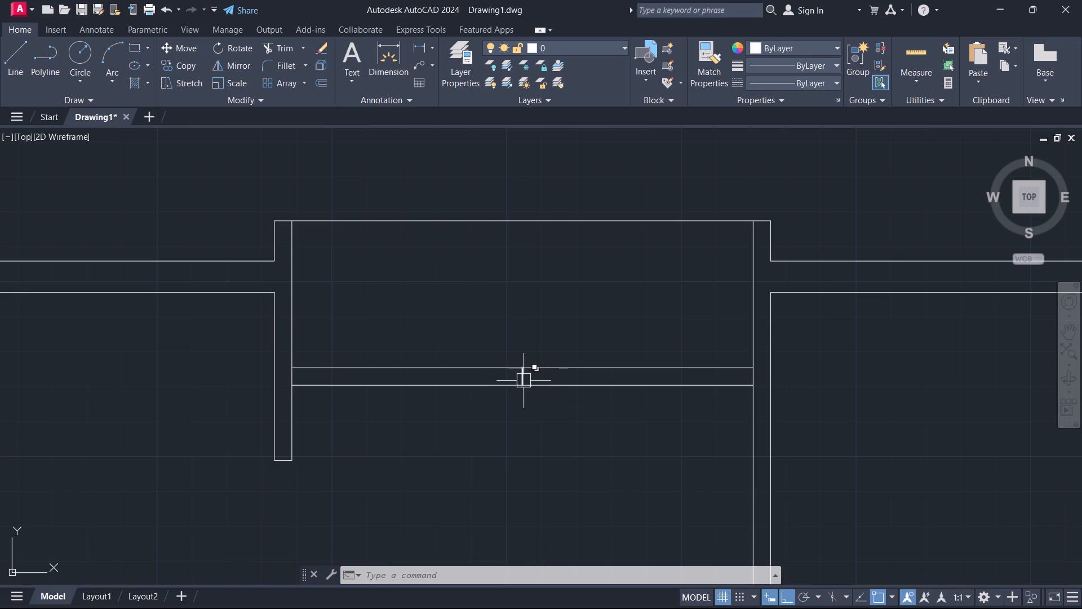
Offset the top partition's short midpoint line 2' to both sides to mark the opening.
type("o")
key("space")
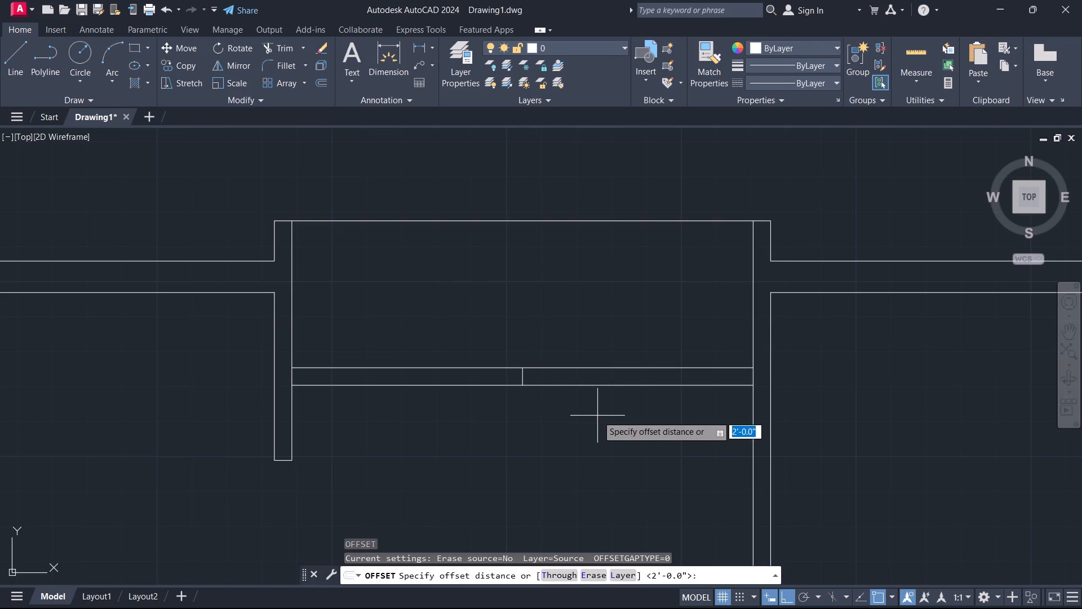
type("2'")
key("Return")
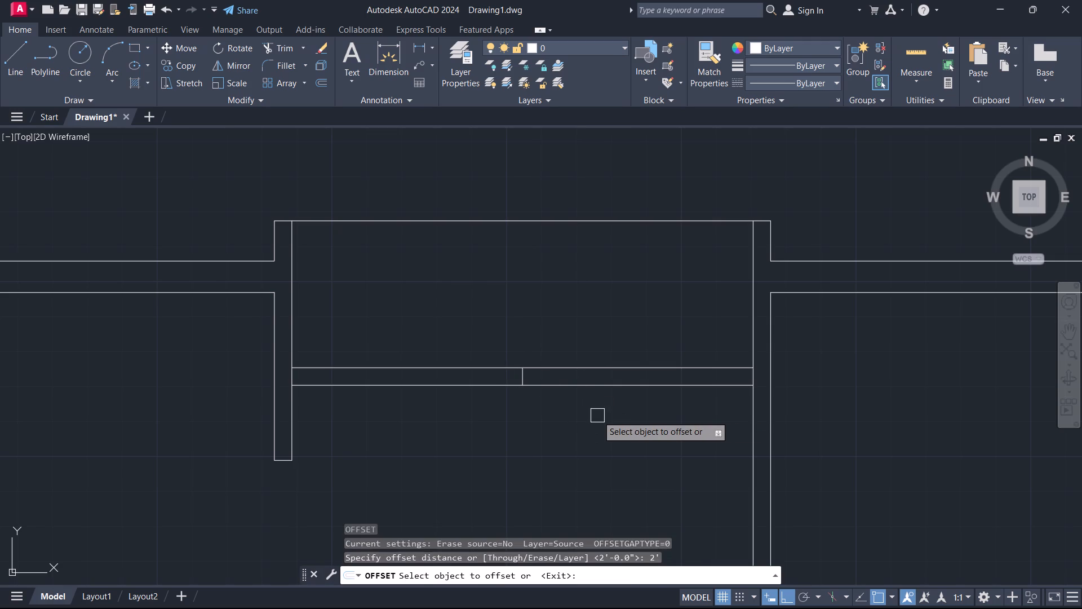
scroll(604, 385, "up", 3)
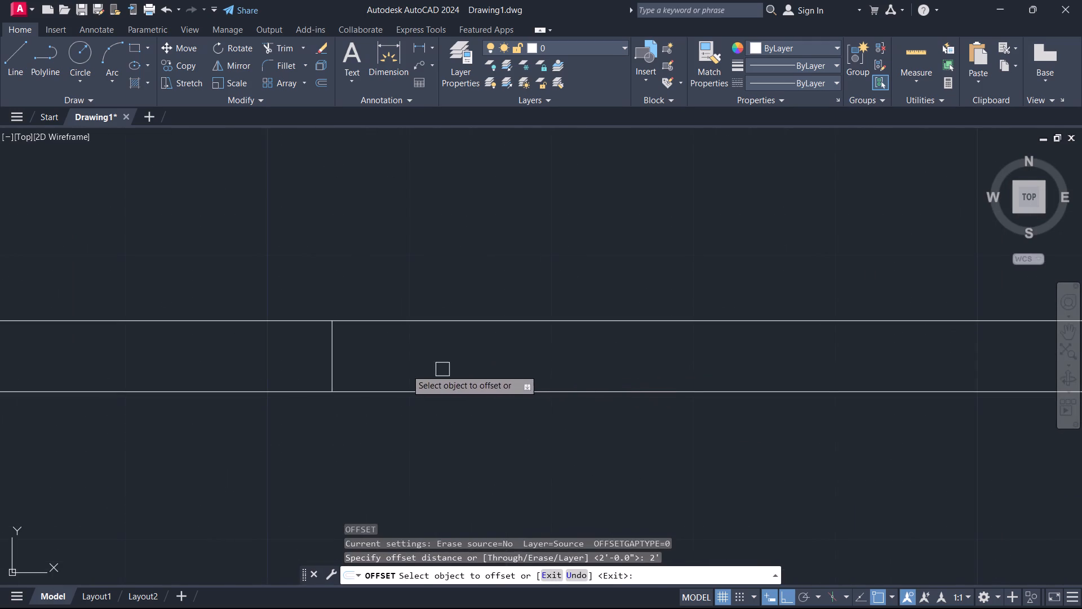
left_click(335, 354)
left_click(286, 368)
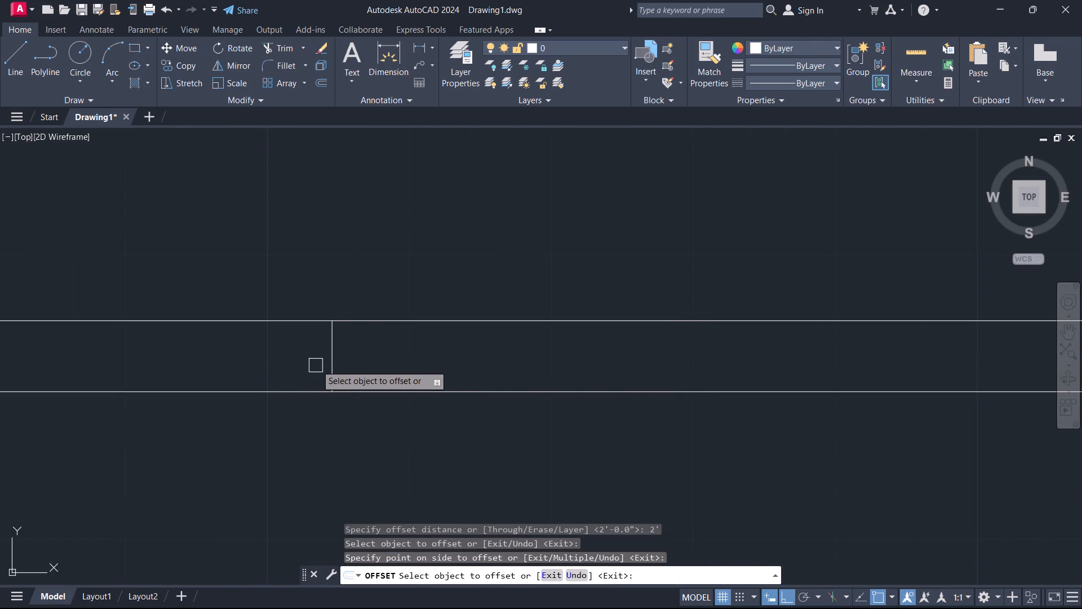
left_click(335, 364)
left_click(431, 362)
key("Escape")
Trim both faces of the top partition between the opening marks and remove the midpoint line.
scroll(427, 364, "down", 3)
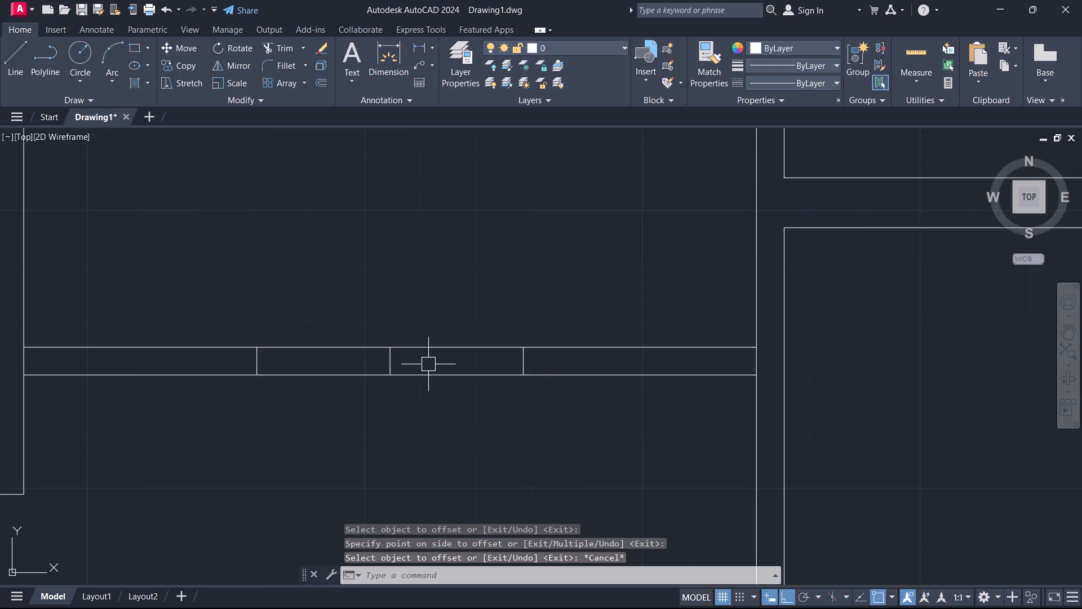
type("tr")
key("space")
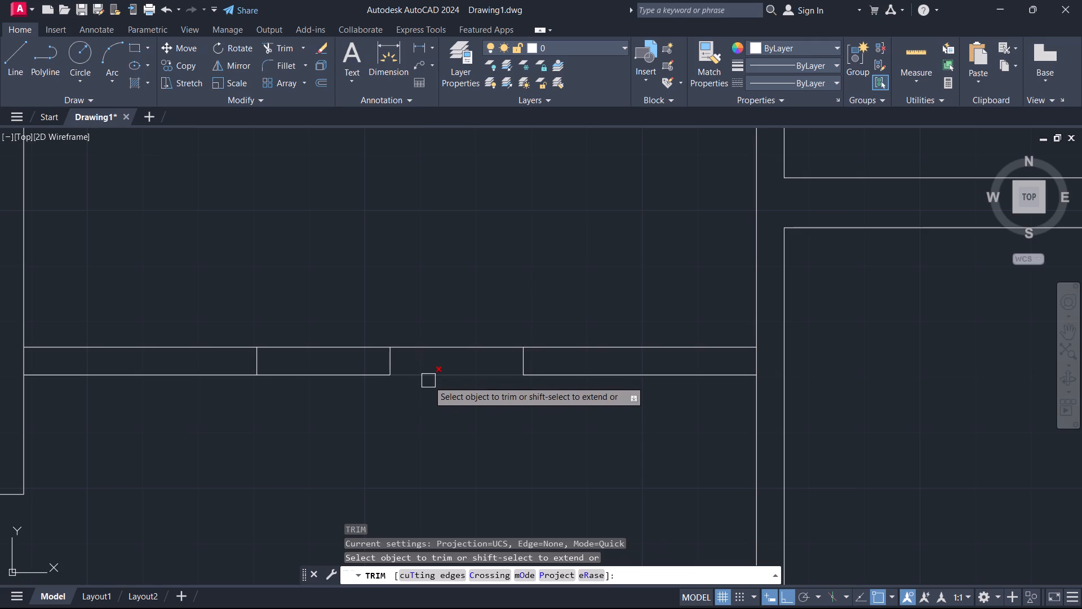
left_click_drag(428, 381, 427, 341)
left_click_drag(427, 341, 426, 359)
left_click(391, 368)
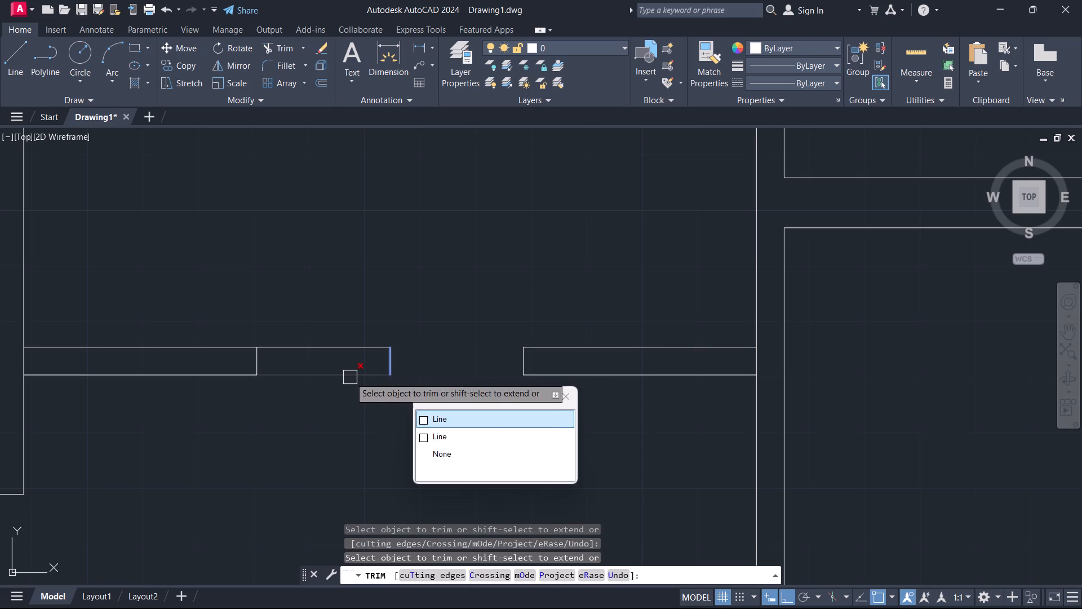
left_click(350, 377)
left_click(343, 347)
key("Escape")
Trim the side wall lines crossing both ends of the top partition so the partition joins the walls openly.
scroll(371, 357, "down", 3)
middle_click_drag(374, 359, 382, 370)
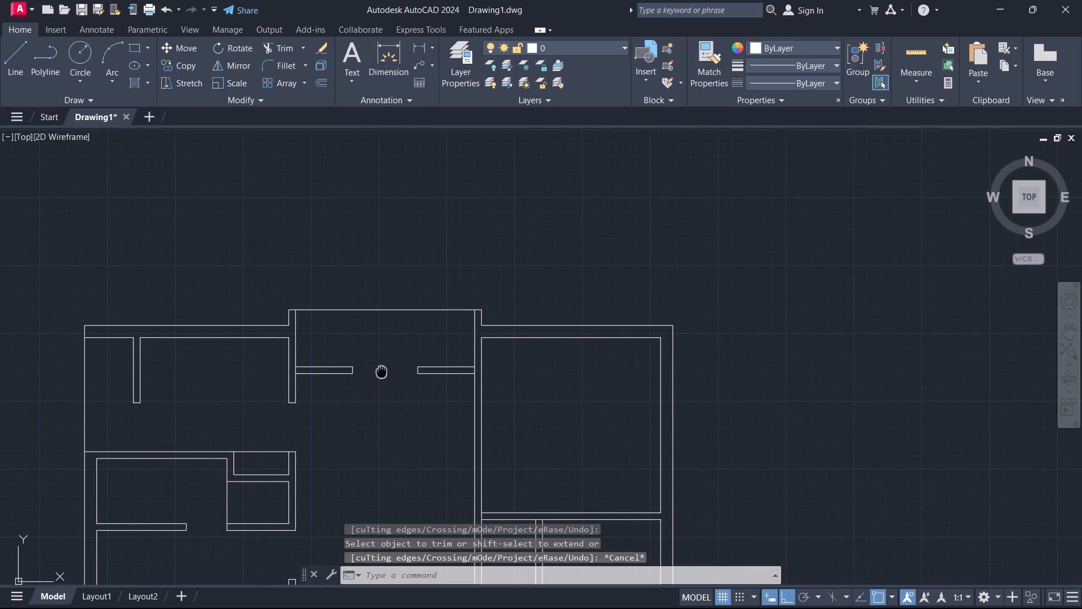
type("tr")
key("space")
scroll(309, 384, "up", 3)
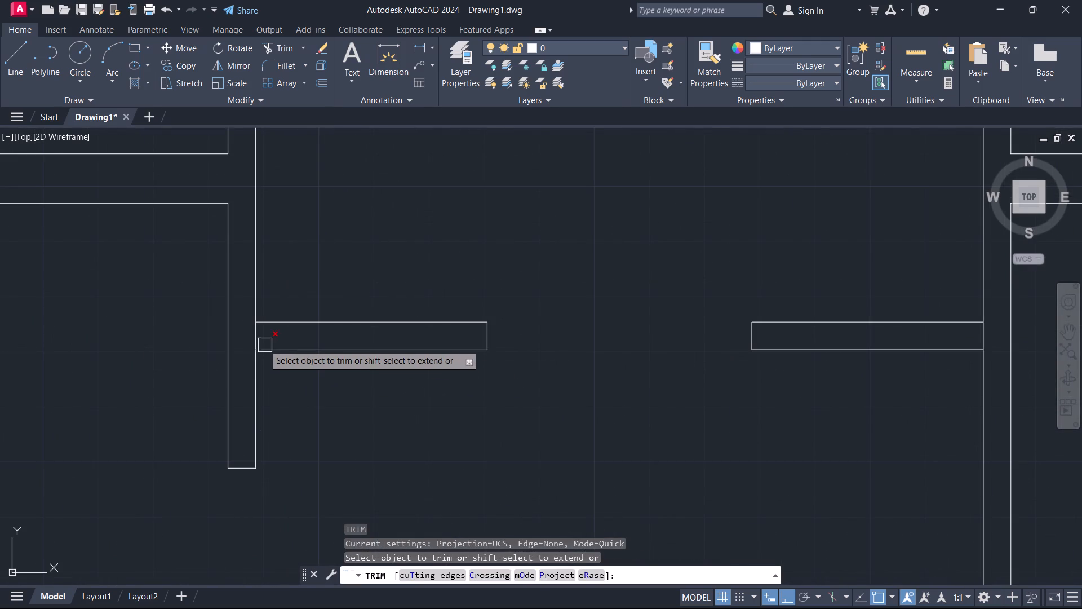
scroll(260, 344, "up", 1)
left_click(256, 340)
scroll(381, 319, "down", 1)
scroll(381, 319, "up", 1)
scroll(381, 319, "down", 4)
scroll(491, 298, "up", 2)
scroll(601, 342, "up", 2)
left_click(619, 359)
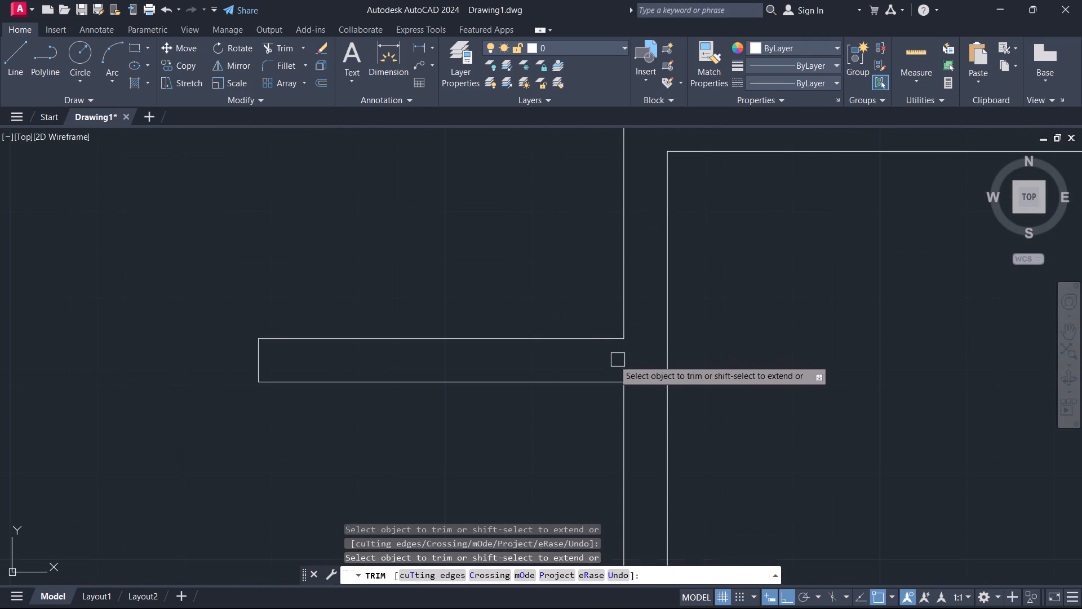
scroll(480, 308, "down", 5)
middle_click_drag(422, 366, 518, 223)
middle_click_drag(534, 354, 559, 242)
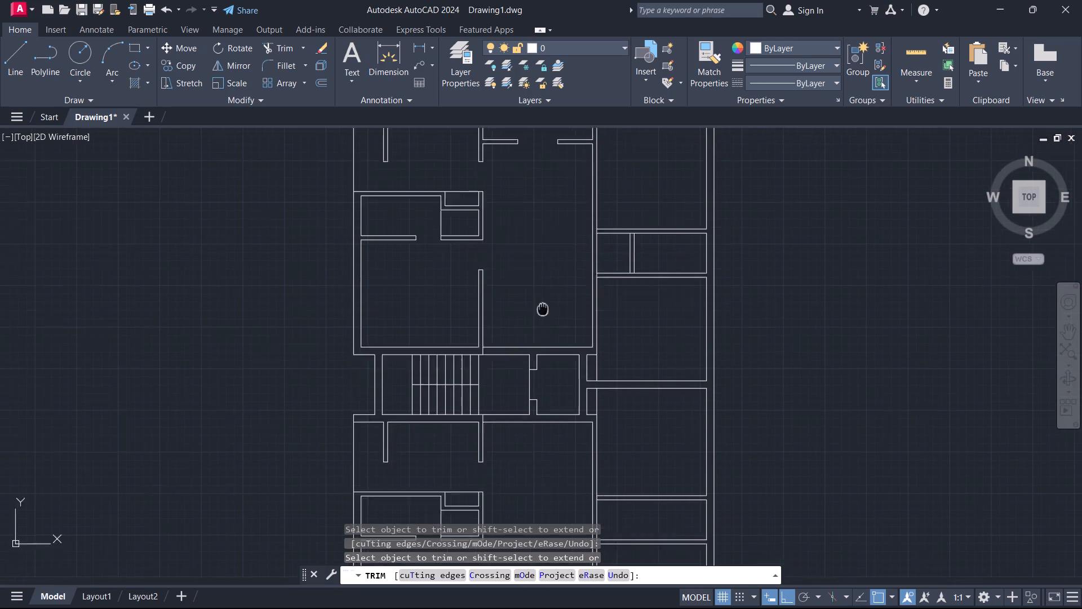
middle_click_drag(559, 242, 579, 171)
key("Escape")
Offset the hall-side wall lines below and above the stair lobby 3' towards the hall to mark the entrance openings.
scroll(533, 215, "up", 2)
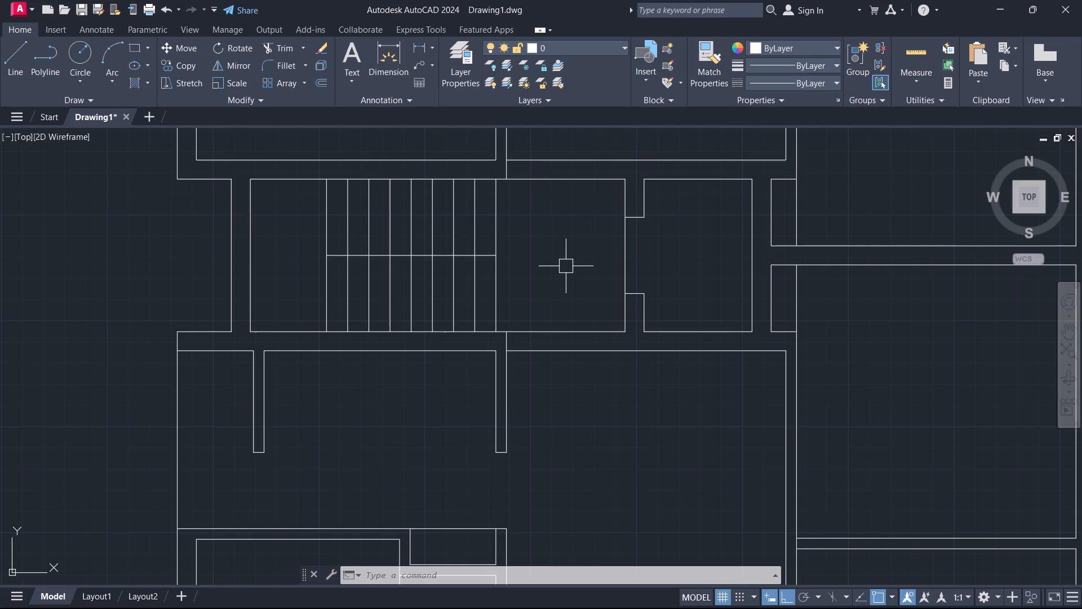
type("o")
key("space")
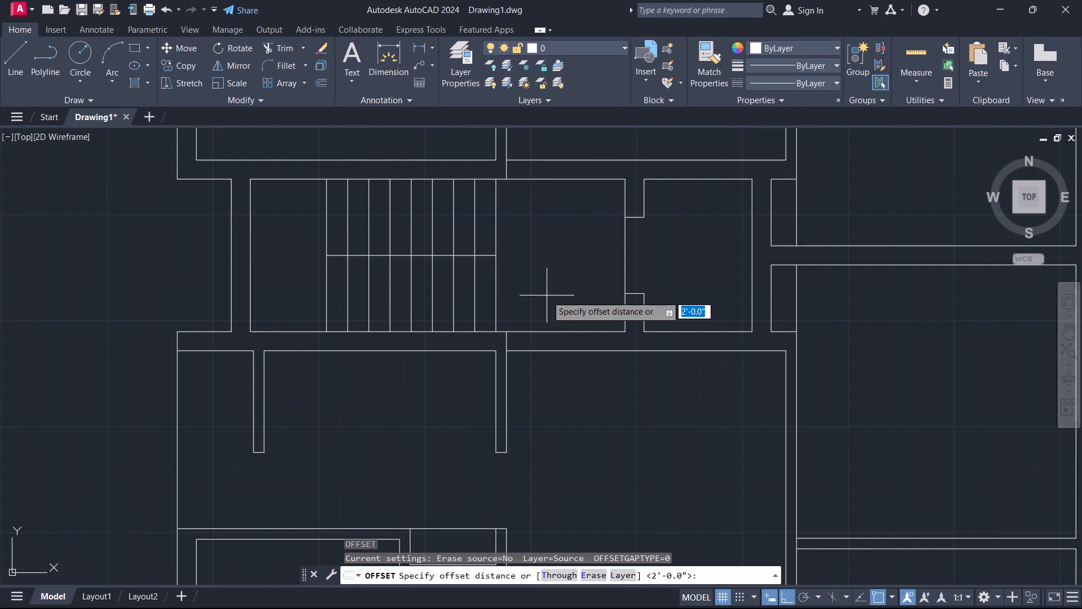
key("3")
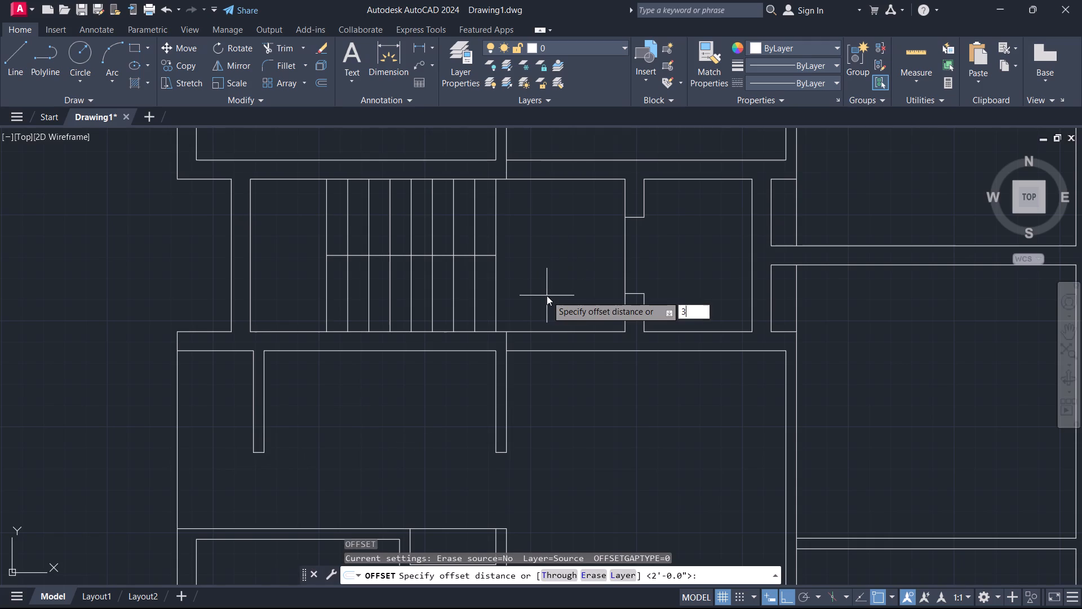
key("apostrophe")
key("Return")
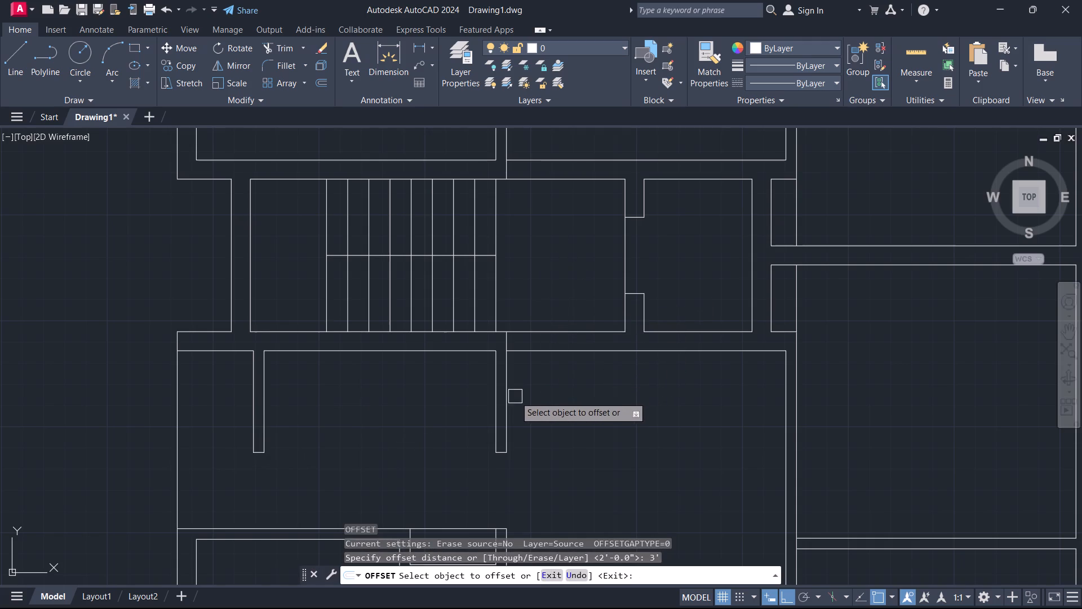
left_click(511, 397)
left_click(566, 385)
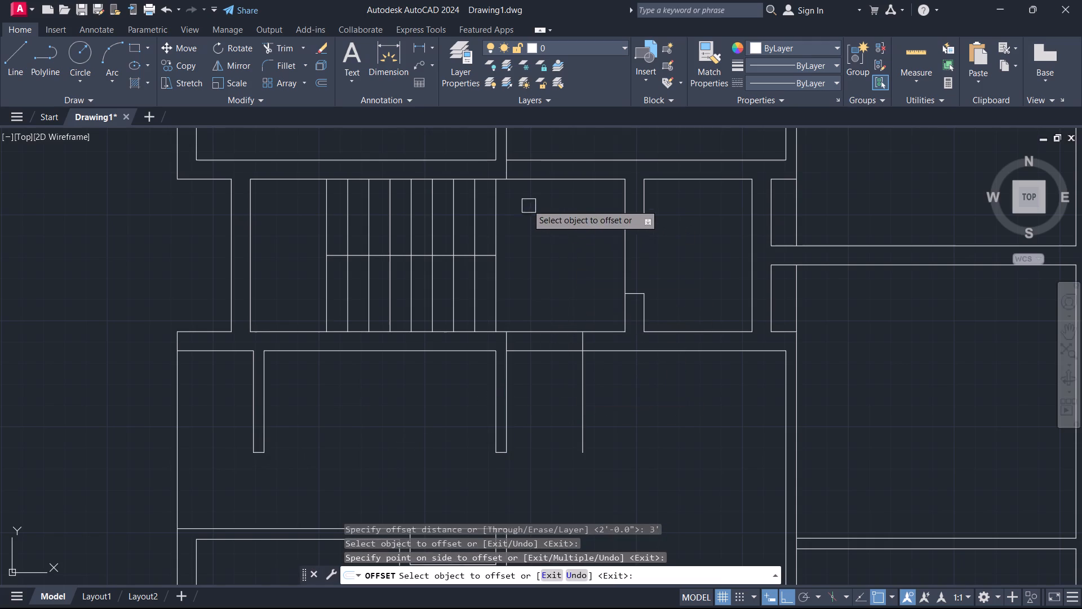
scroll(524, 194, "down", 1)
middle_click_drag(524, 202, 524, 352)
scroll(524, 352, "up", 1)
scroll(507, 292, "up", 1)
left_click(502, 272)
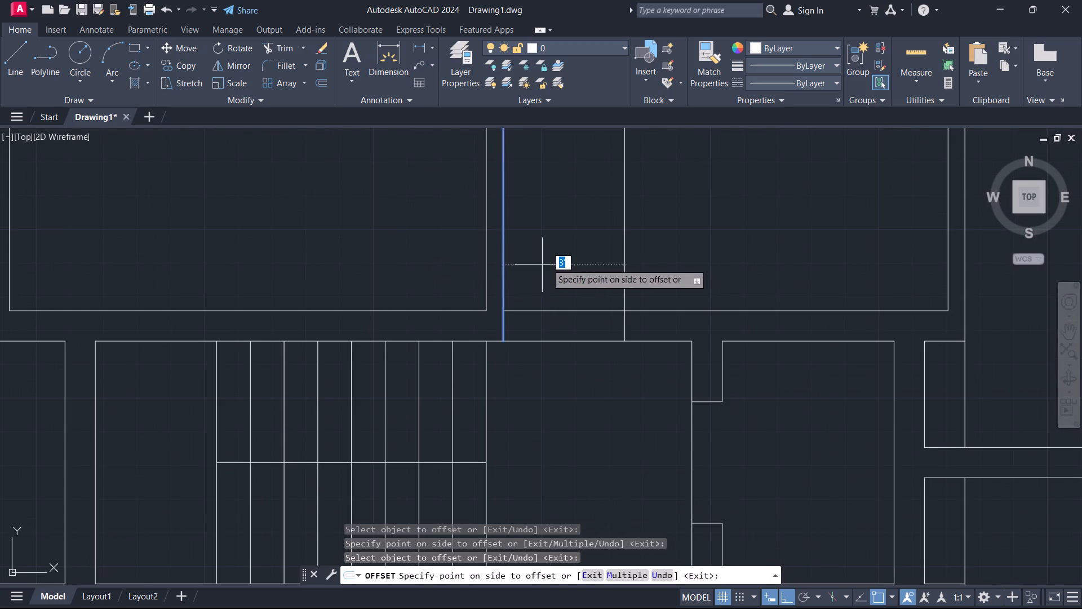
left_click(548, 262)
key("Escape")
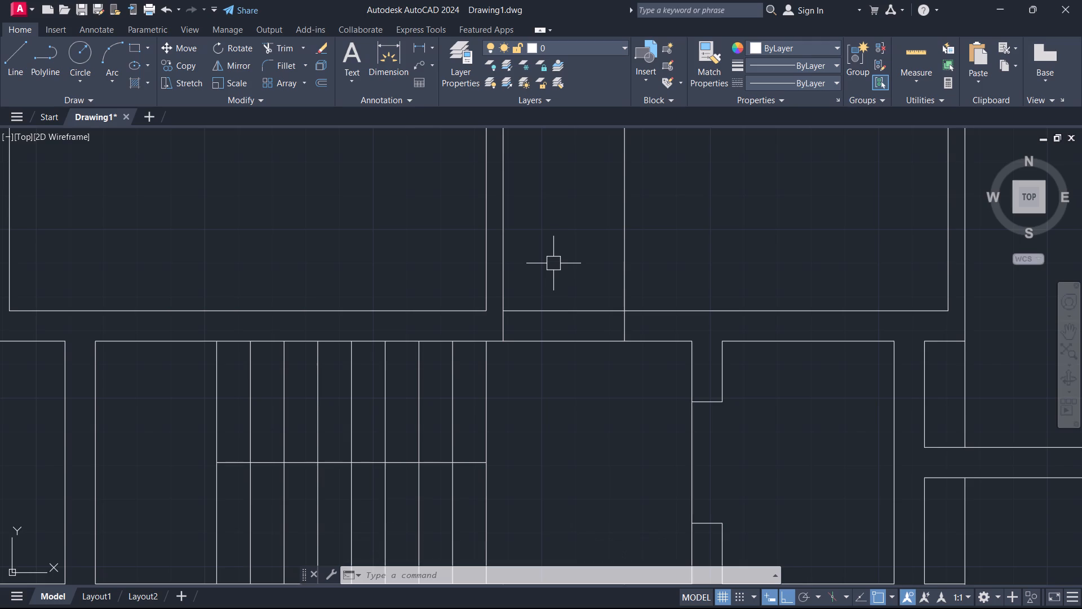
Trim the wall above the stair lobby between the 3' opening marks and trim off the excess mark line.
type("tr")
key("space")
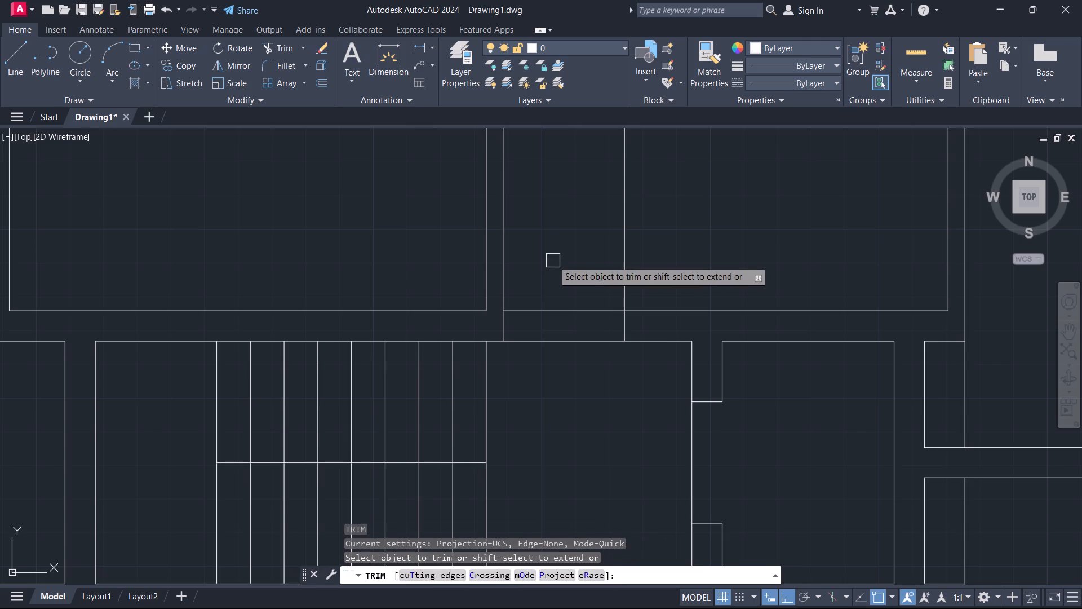
left_click_drag(553, 261, 576, 382)
left_click_drag(589, 293, 653, 253)
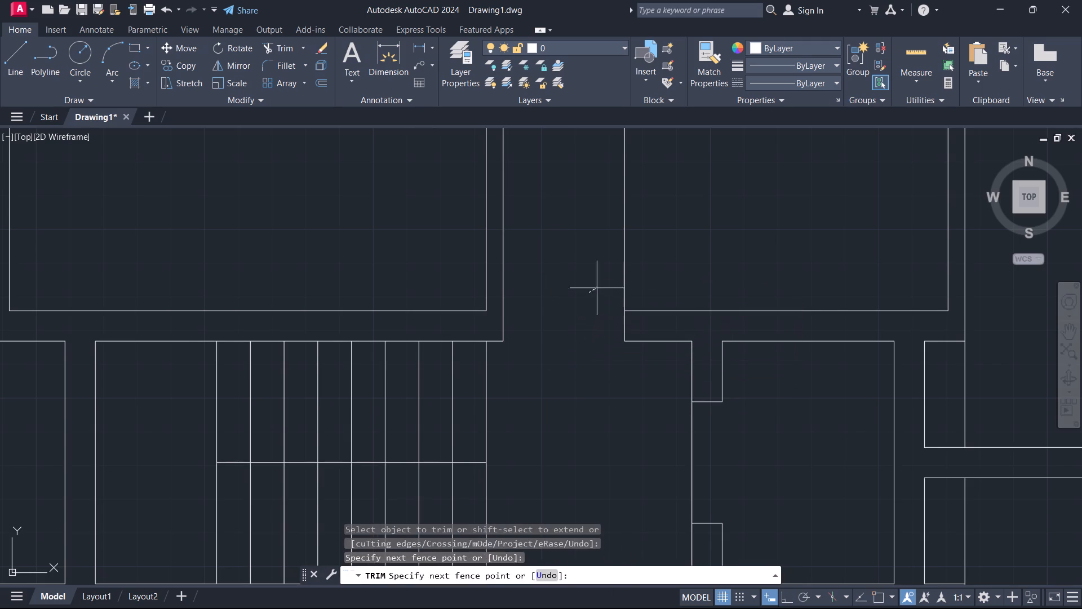
left_click_drag(653, 253, 728, 208)
Trim the wall below the stair lobby between the 3' opening marks and trim off the excess mark line.
scroll(761, 242, "down", 6)
scroll(745, 340, "up", 5)
middle_click_drag(727, 316, 717, 416)
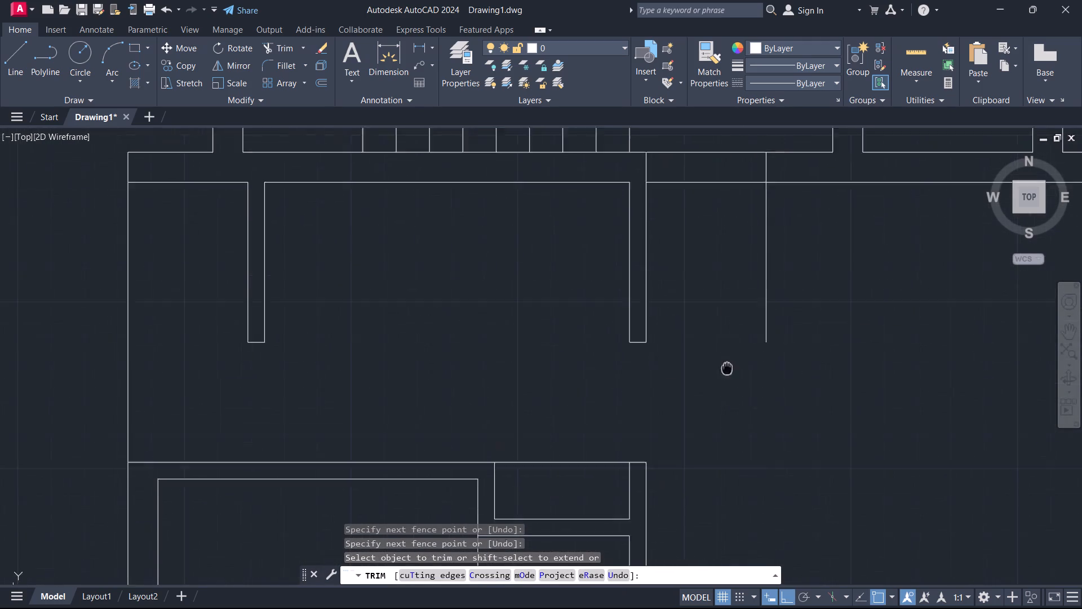
middle_click_drag(717, 416, 700, 492)
left_click_drag(671, 395, 756, 373)
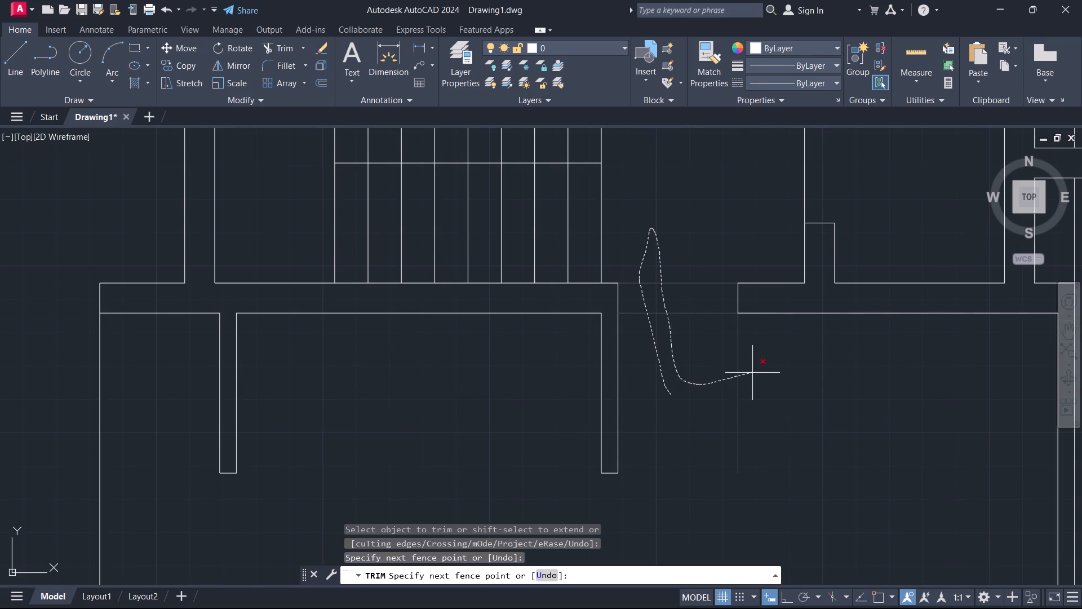
left_click_drag(756, 373, 764, 373)
left_click_drag(746, 369, 745, 383)
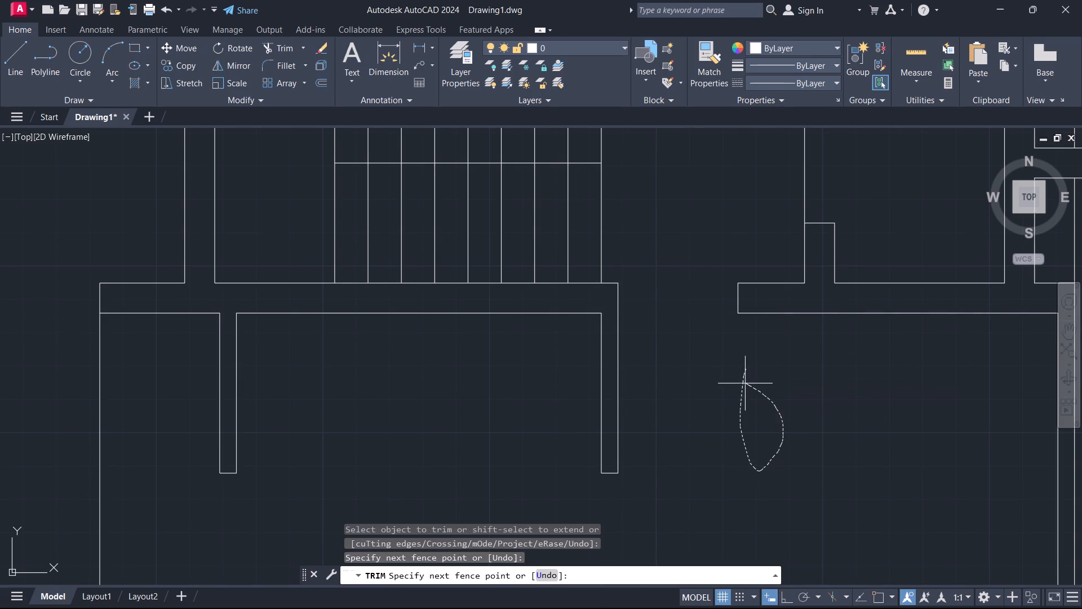
left_click_drag(745, 383, 801, 420)
left_click_drag(801, 420, 886, 408)
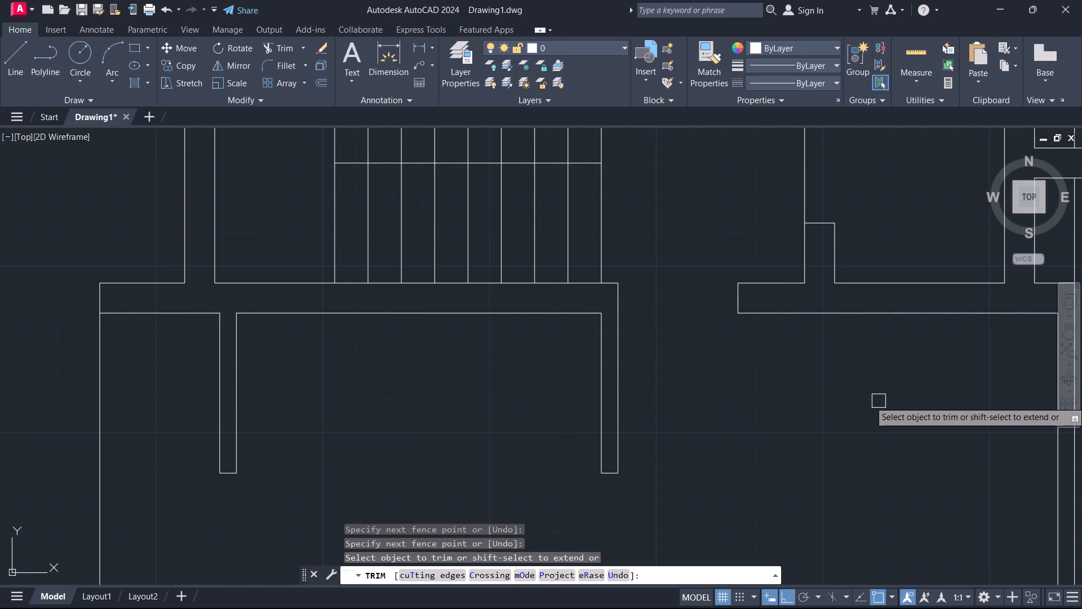
scroll(796, 372, "down", 3)
scroll(721, 343, "up", 2)
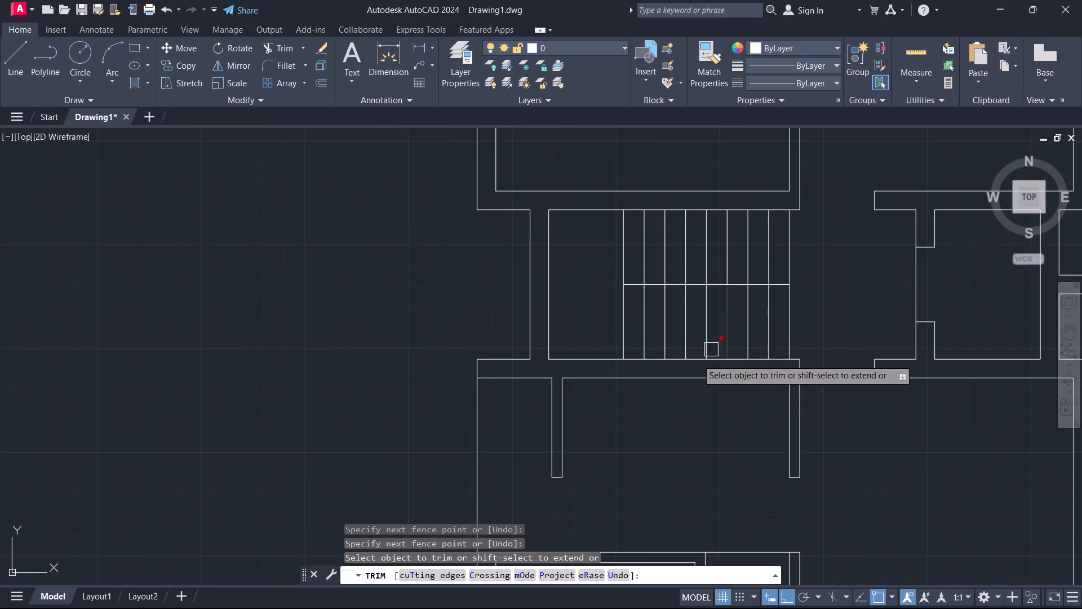
middle_click_drag(619, 424, 698, 315)
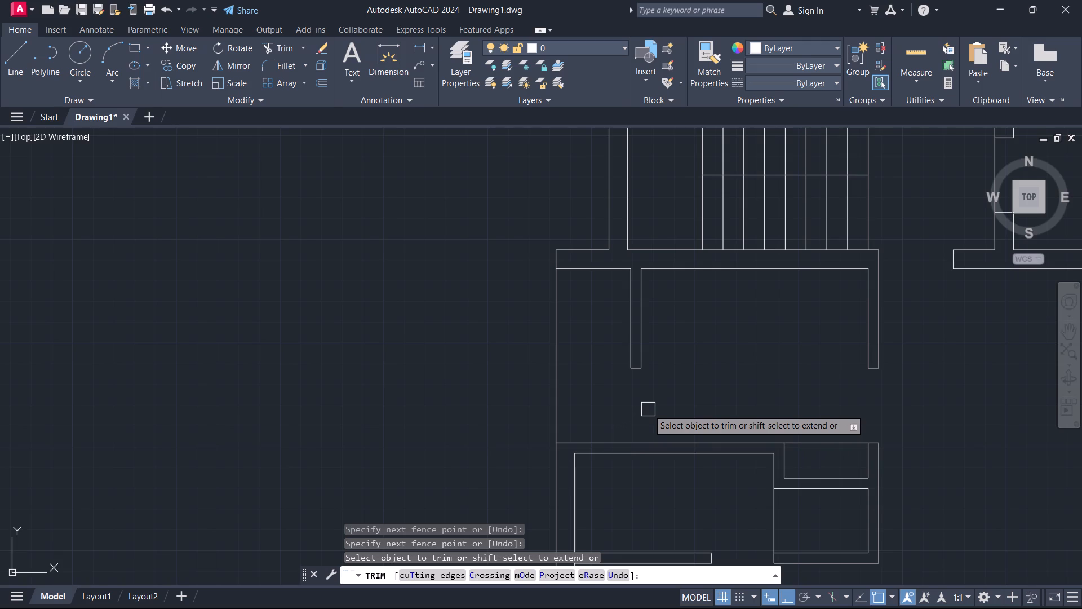
scroll(647, 409, "down", 1)
middle_click_drag(757, 377, 608, 462)
scroll(608, 462, "down", 2)
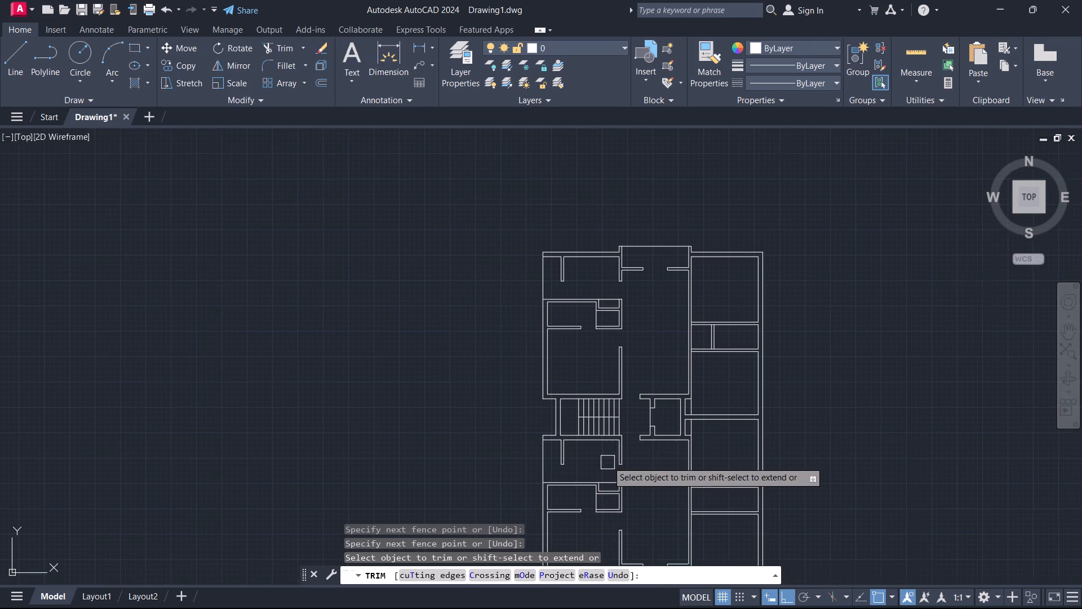
middle_click_drag(642, 416, 562, 342)
key("Escape")
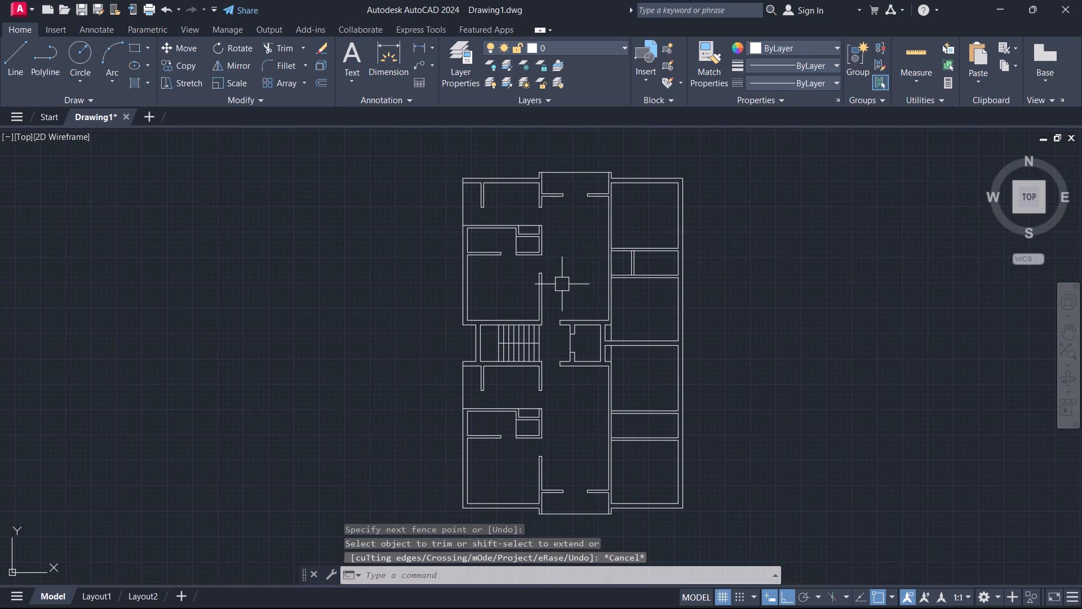
Offset the room-side line of the hall's east wall 3' into the upper east rooms.
scroll(615, 386, "up", 2)
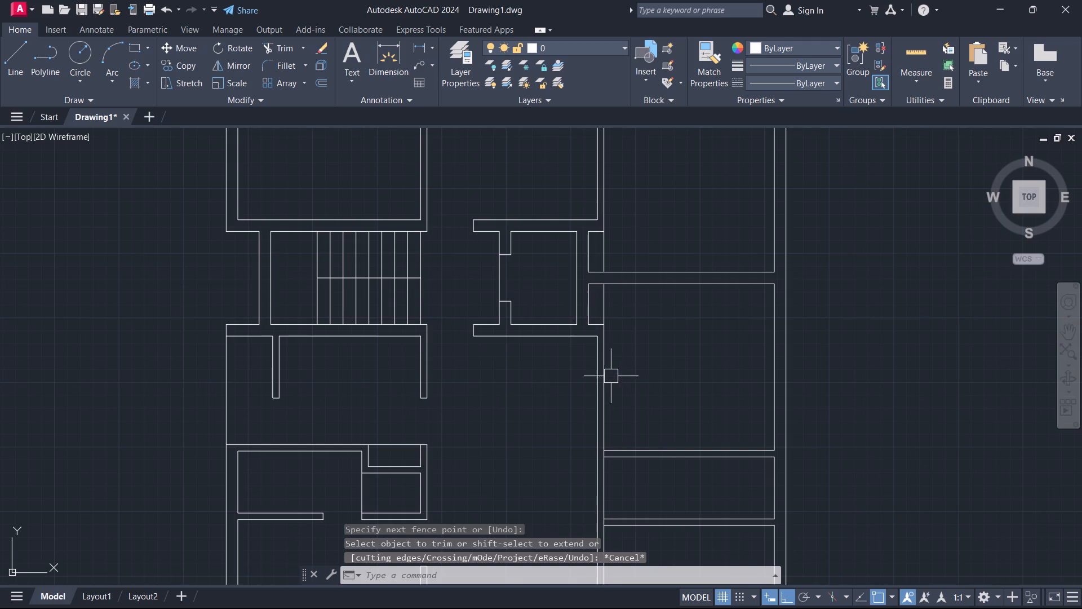
middle_click_drag(591, 254, 607, 563)
scroll(606, 562, "down", 2)
scroll(588, 344, "down", 2)
middle_click_drag(588, 344, 582, 449)
scroll(570, 435, "up", 2)
middle_click_drag(666, 360, 669, 299)
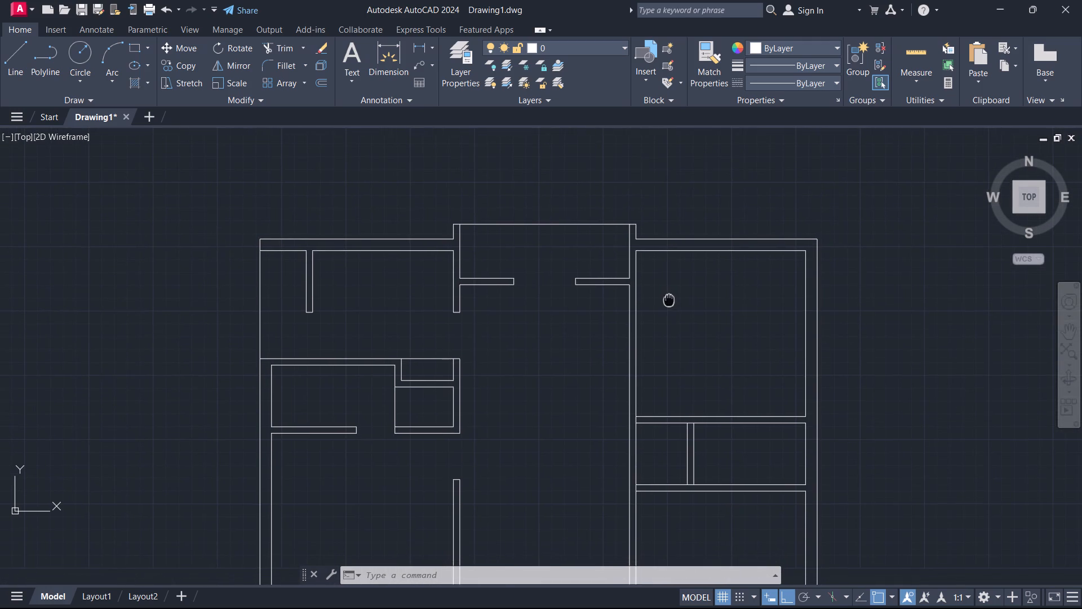
middle_click_drag(669, 299, 669, 298)
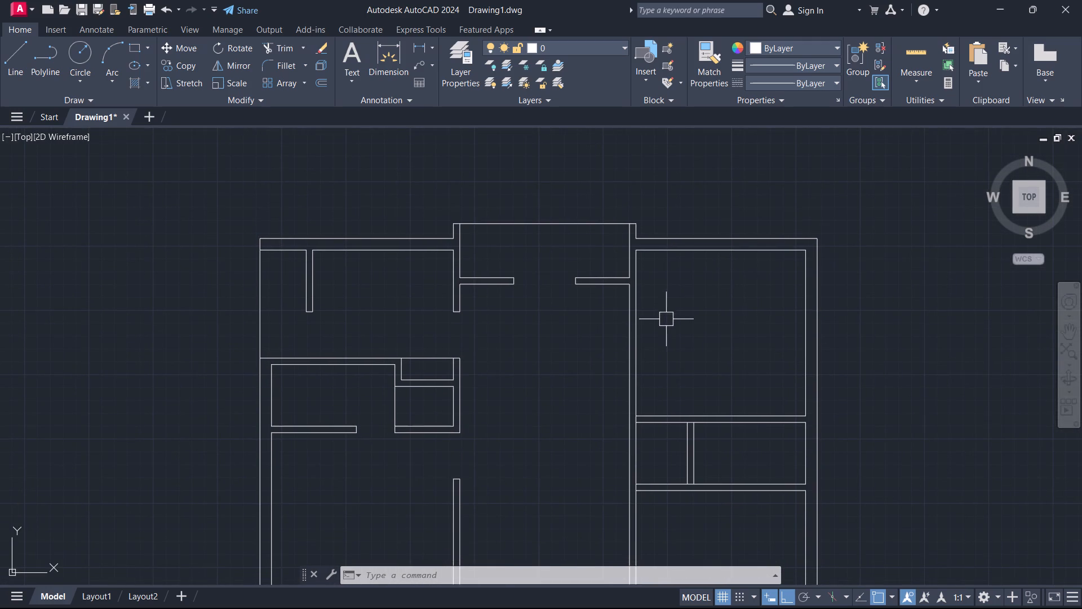
type("o")
key("space")
key("3")
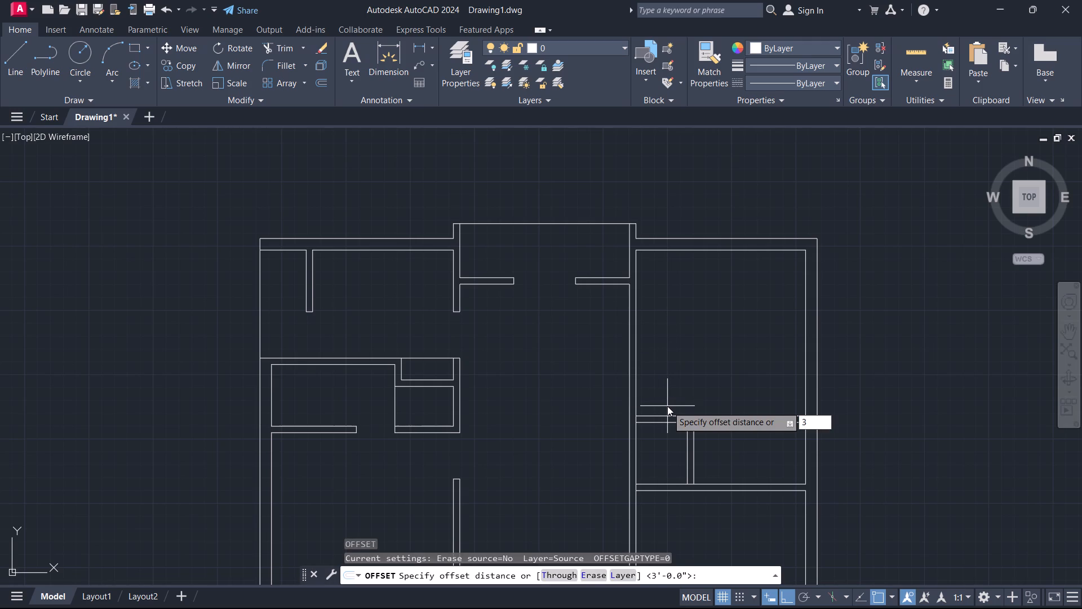
key("apostrophe")
key("Return")
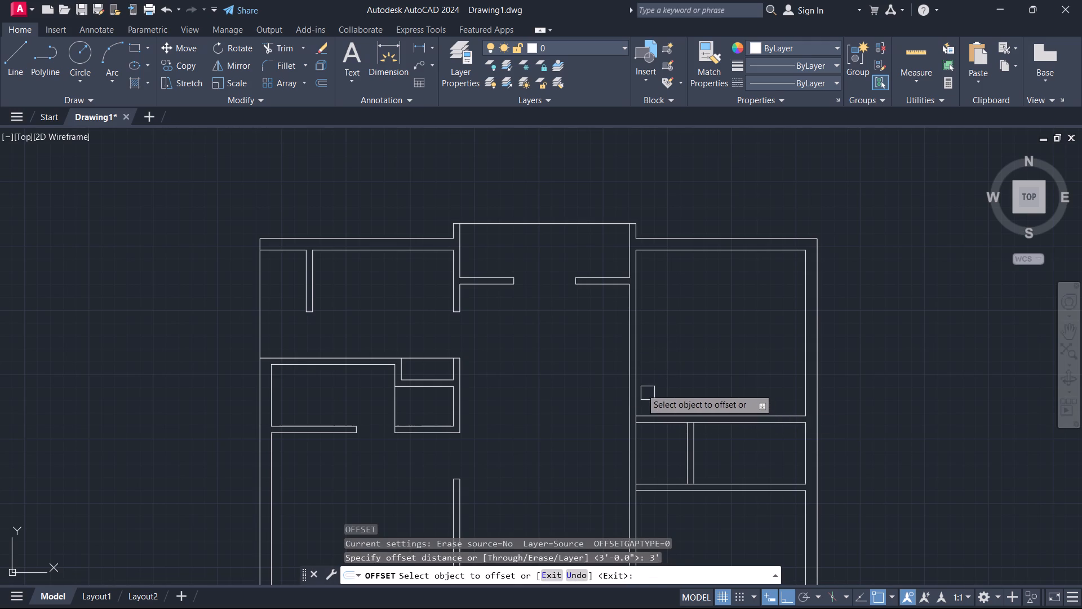
left_click(641, 387)
left_click(664, 383)
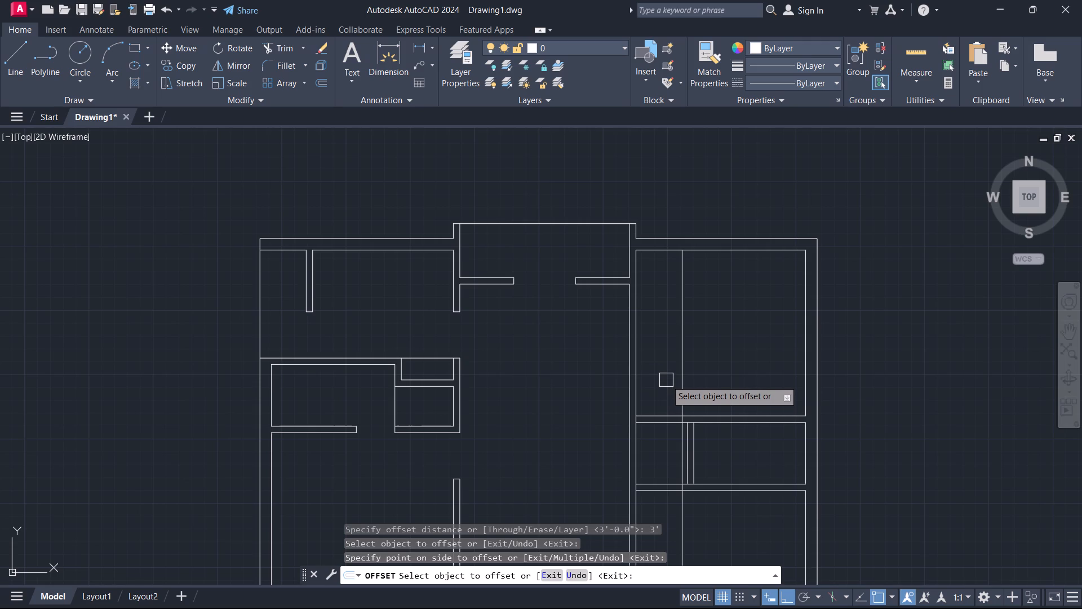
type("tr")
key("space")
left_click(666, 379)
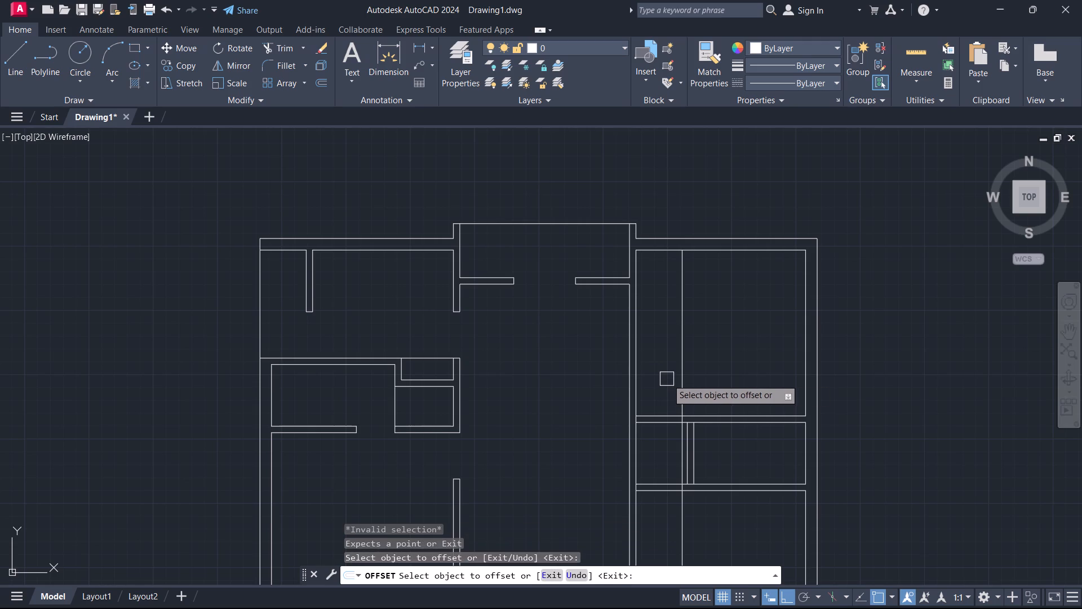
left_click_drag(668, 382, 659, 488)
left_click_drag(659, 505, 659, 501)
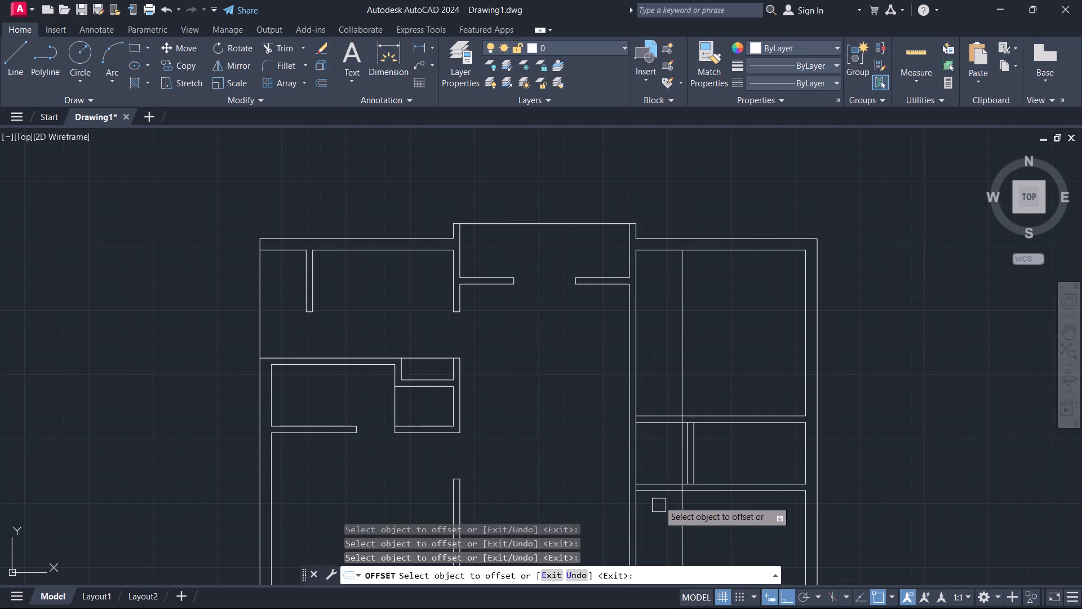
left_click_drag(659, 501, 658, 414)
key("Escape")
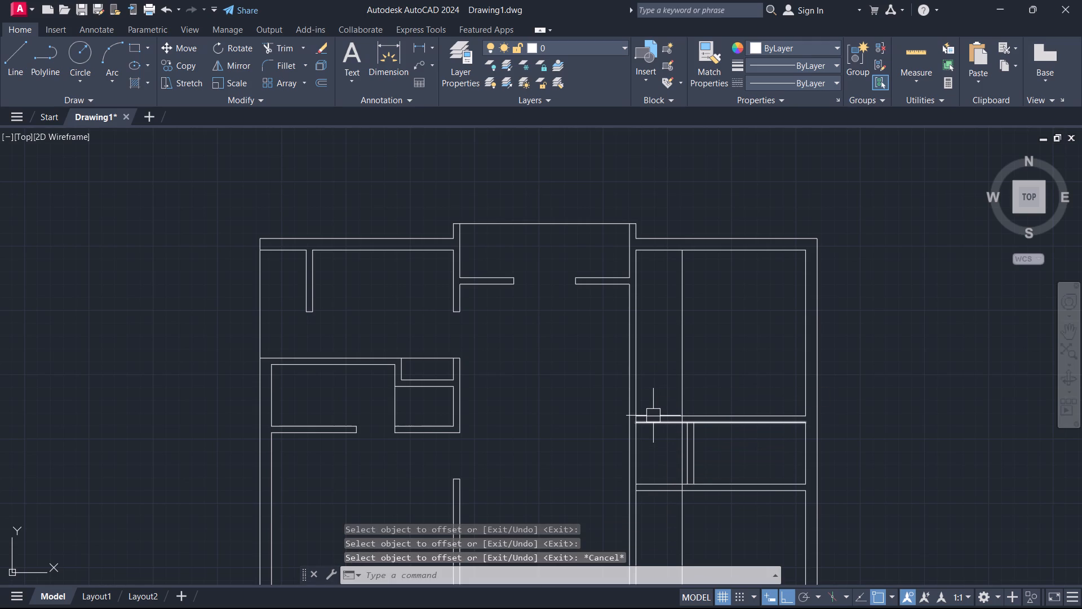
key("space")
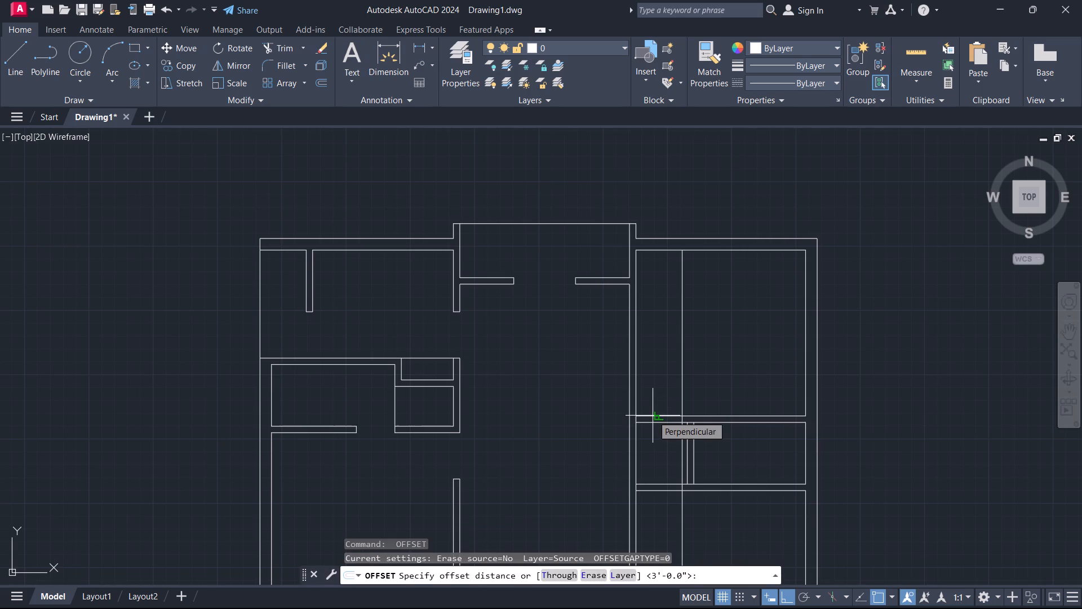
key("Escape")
Trim the two cross walls of the upper east toilet between the hall wall and the 3' mark, removing the excess mark line.
type("tr")
key("space")
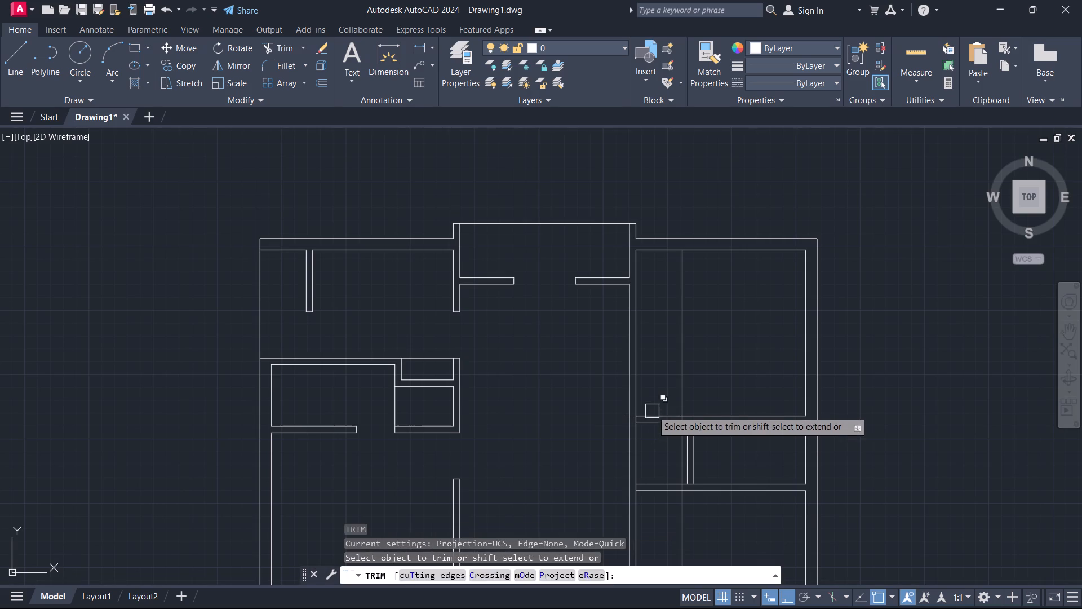
left_click_drag(654, 397, 655, 390)
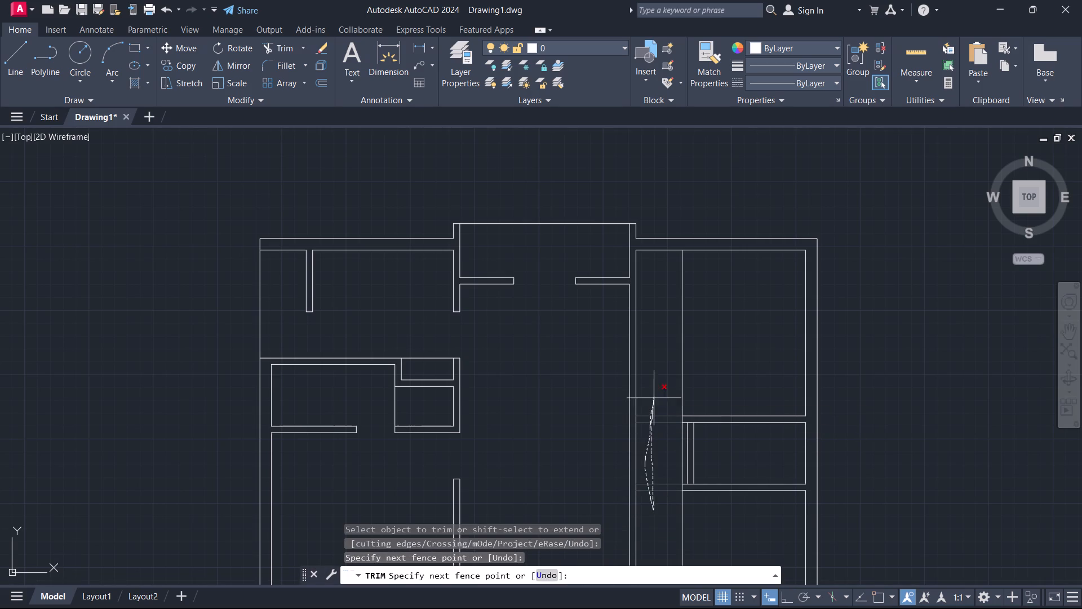
left_click_drag(655, 390, 670, 453)
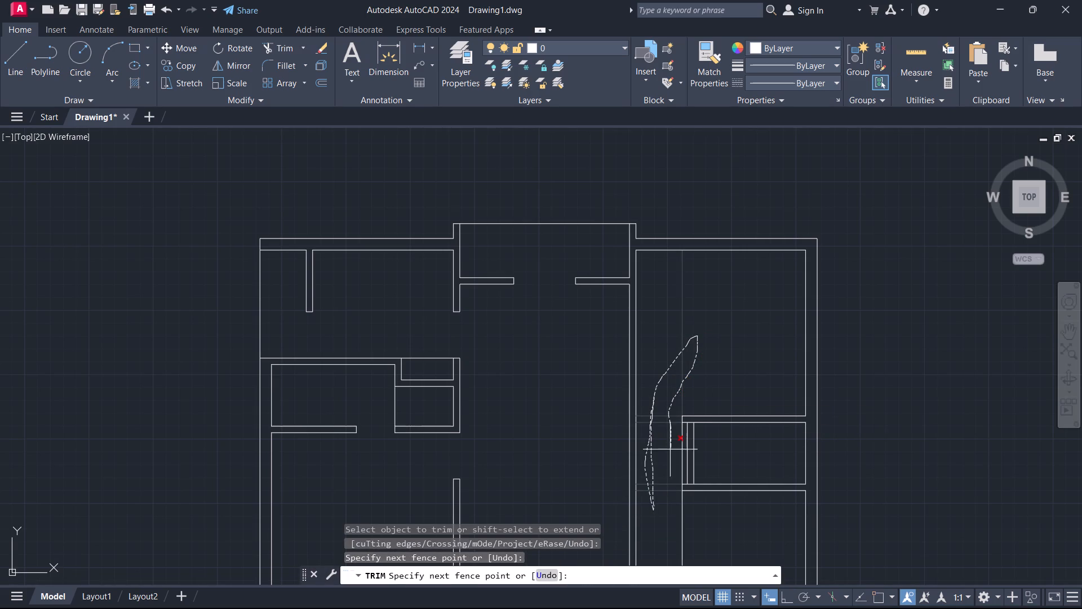
left_click_drag(670, 453, 685, 519)
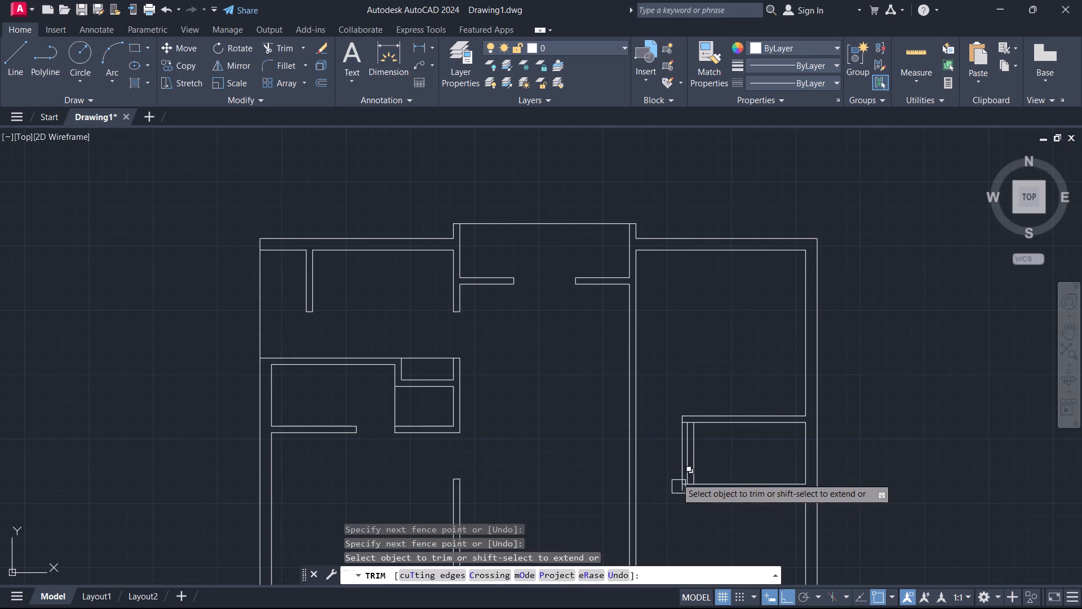
scroll(674, 472, "up", 3)
left_click_drag(695, 440, 707, 431)
scroll(695, 431, "down", 3)
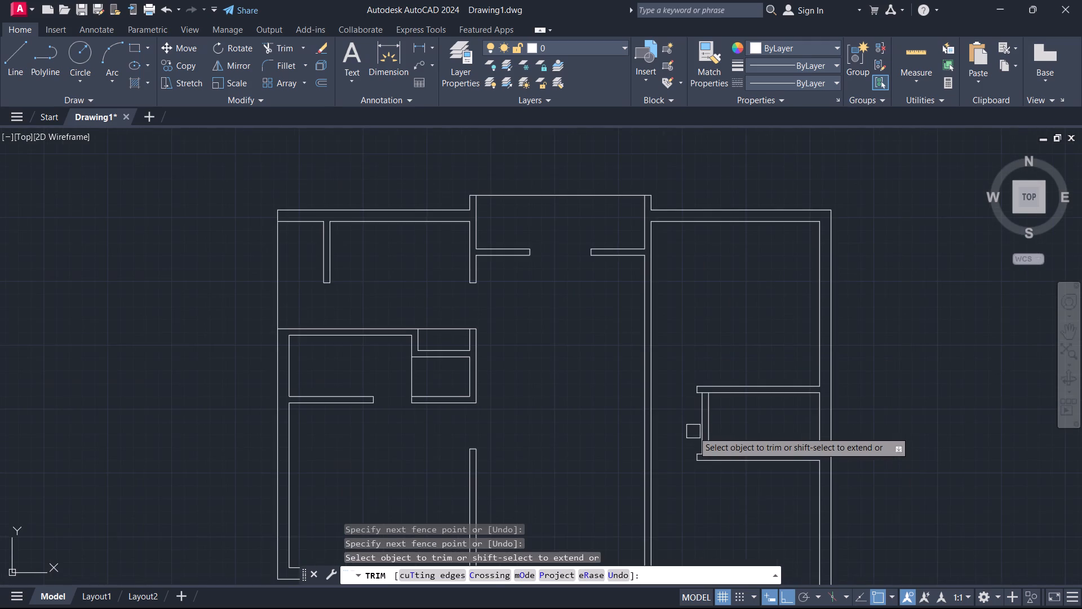
middle_click_drag(693, 431, 733, 333)
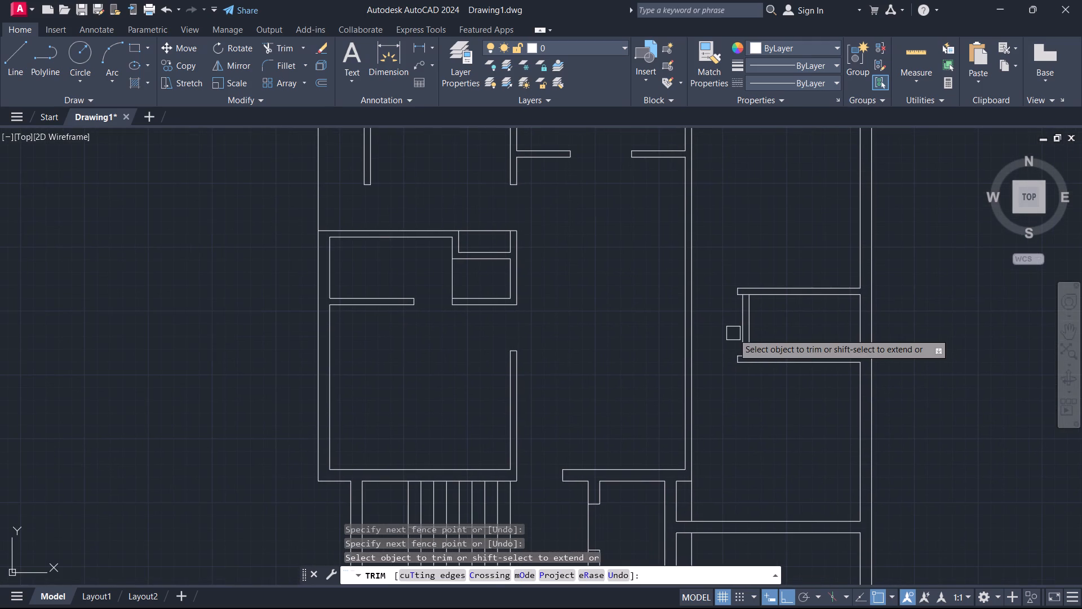
key("Escape")
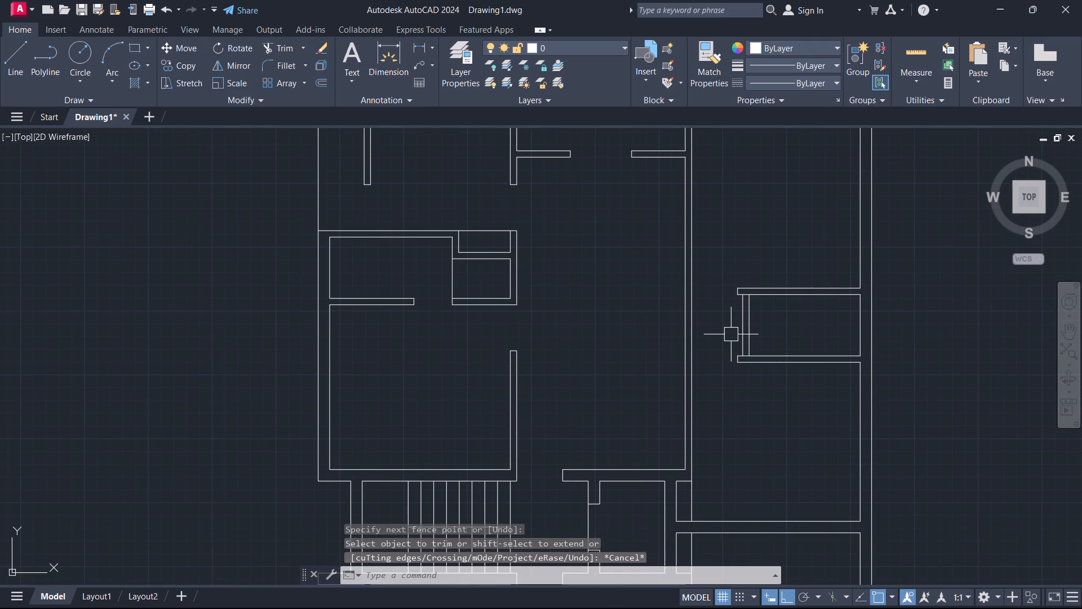
Extend the toilet's two inner cross-wall lines across the hall's east wall to its hall-side face.
type("ex")
key("space")
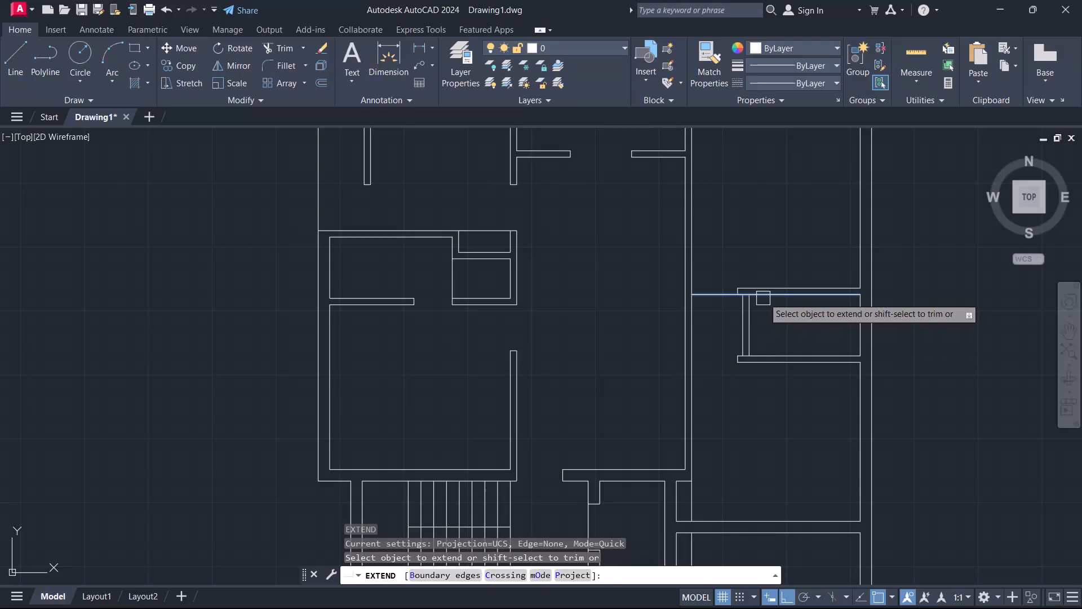
left_click(764, 297)
left_click(764, 297)
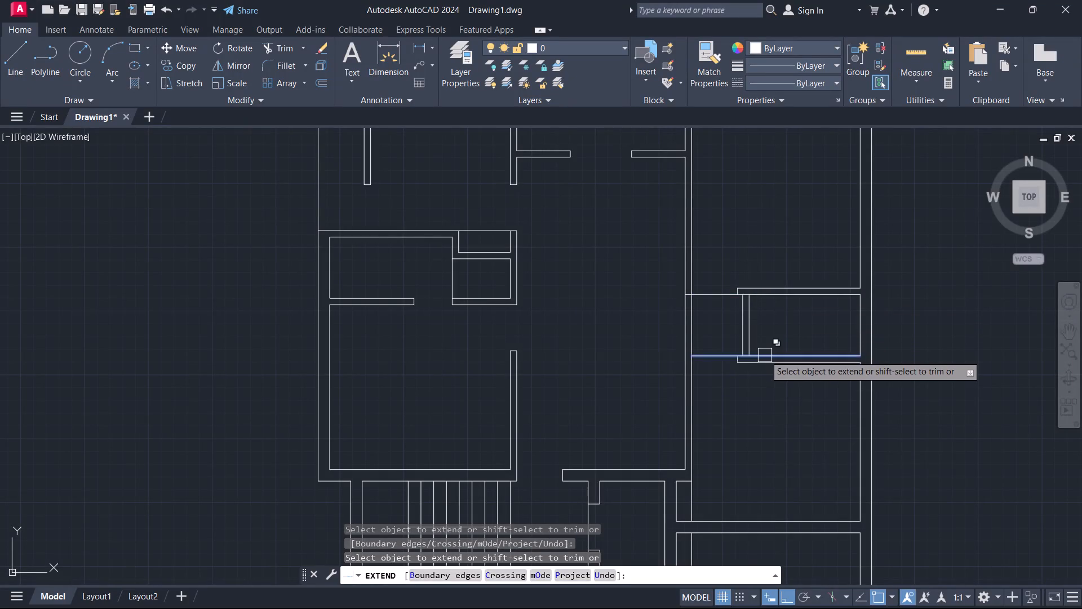
left_click(765, 355)
left_click(768, 349)
left_click(769, 348)
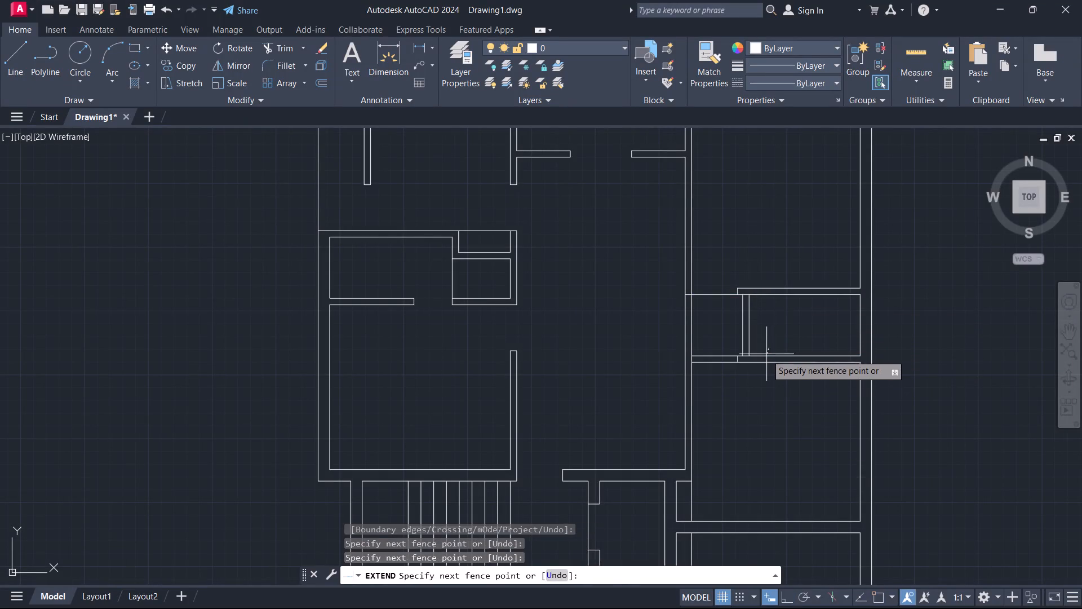
left_click(766, 356)
left_click(766, 349)
key("Escape")
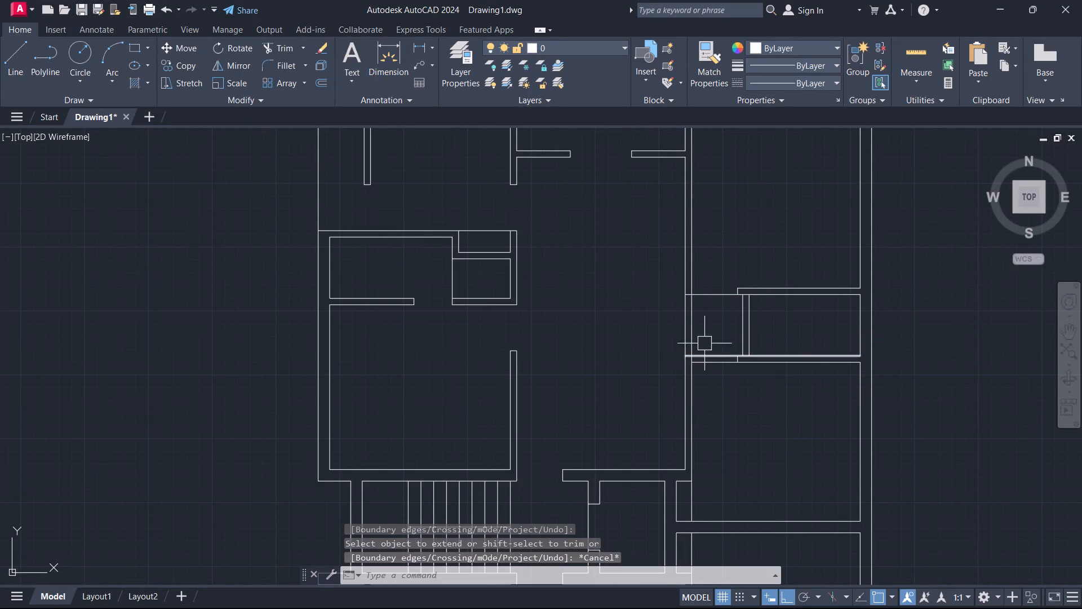
Trim the hall's east wall between the two extended lines and remove their excess across the passage.
key("t")
key("r")
key("space")
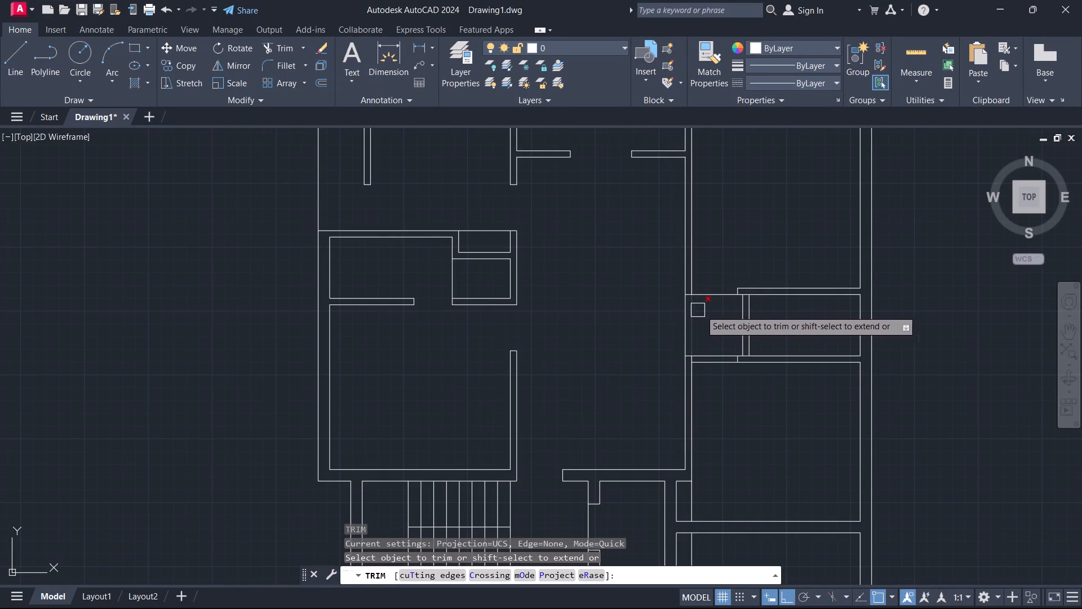
left_click_drag(703, 310, 714, 341)
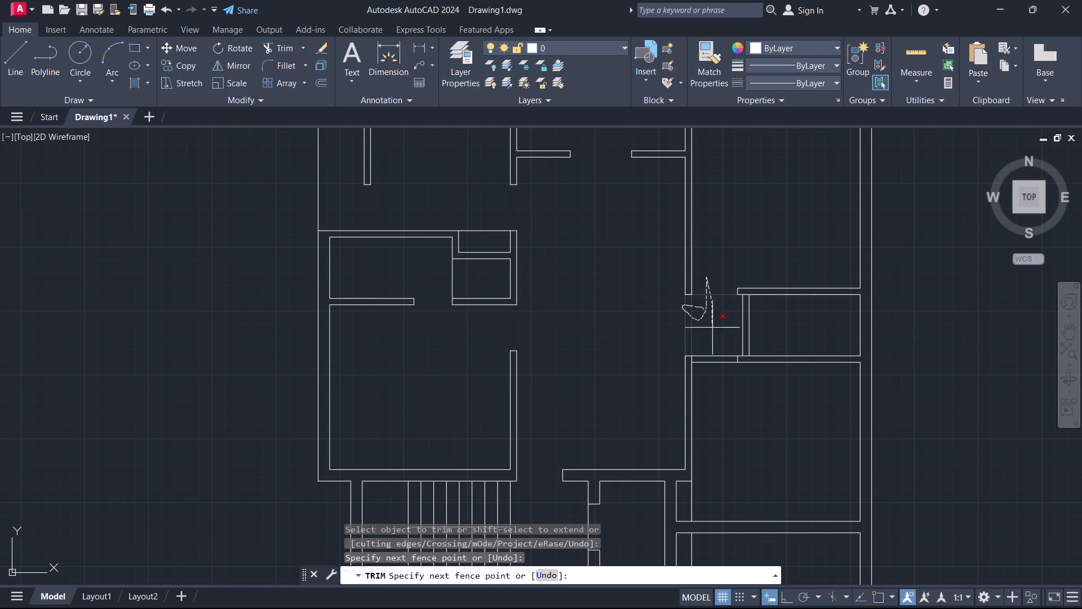
left_click_drag(714, 341, 721, 349)
scroll(744, 265, "up", 3)
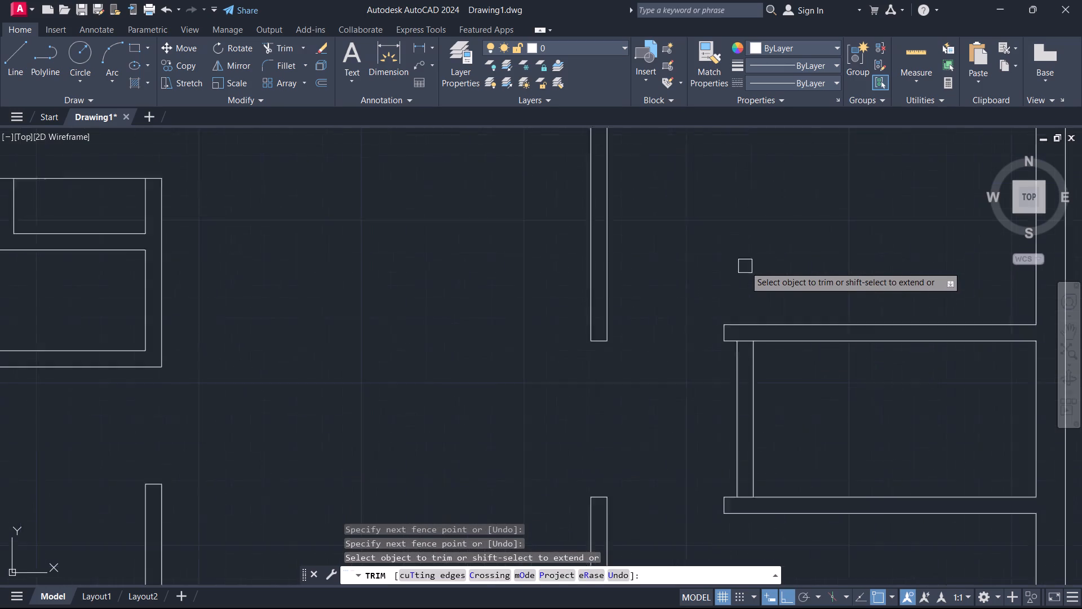
scroll(744, 375, "up", 2)
left_click(744, 375)
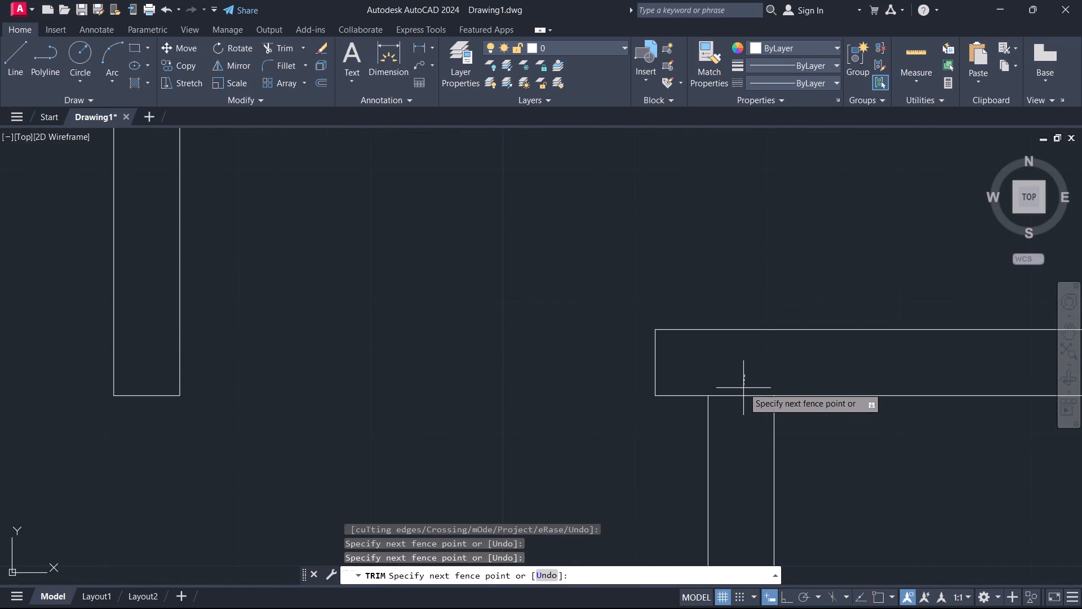
key("Escape")
Offset the inner line of the toilet's upper wall 2'6" down into the toilet to mark the door opening.
type("o")
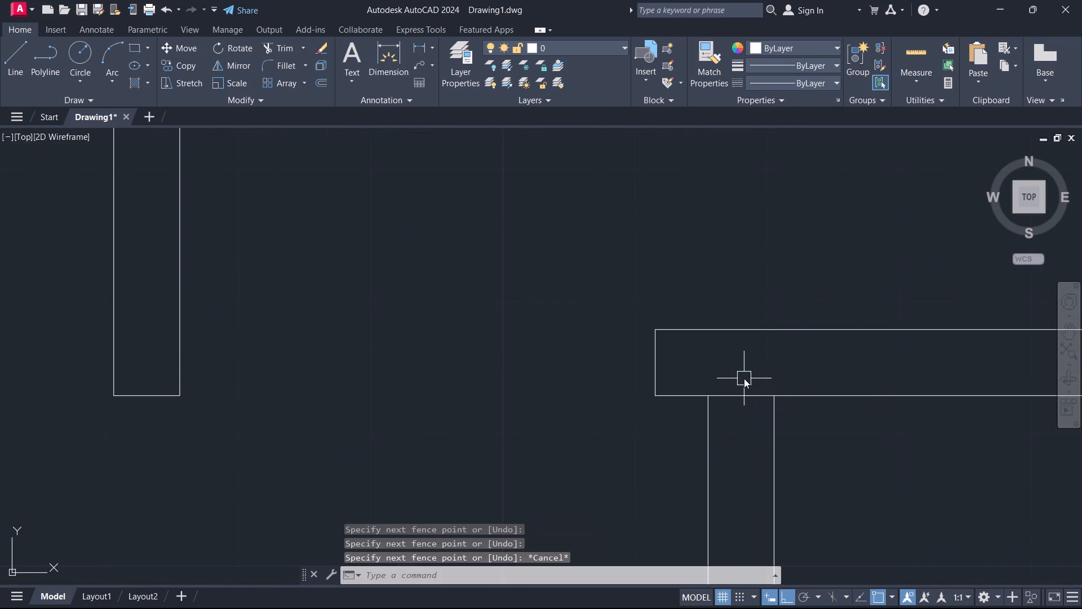
key("space")
type("2'")
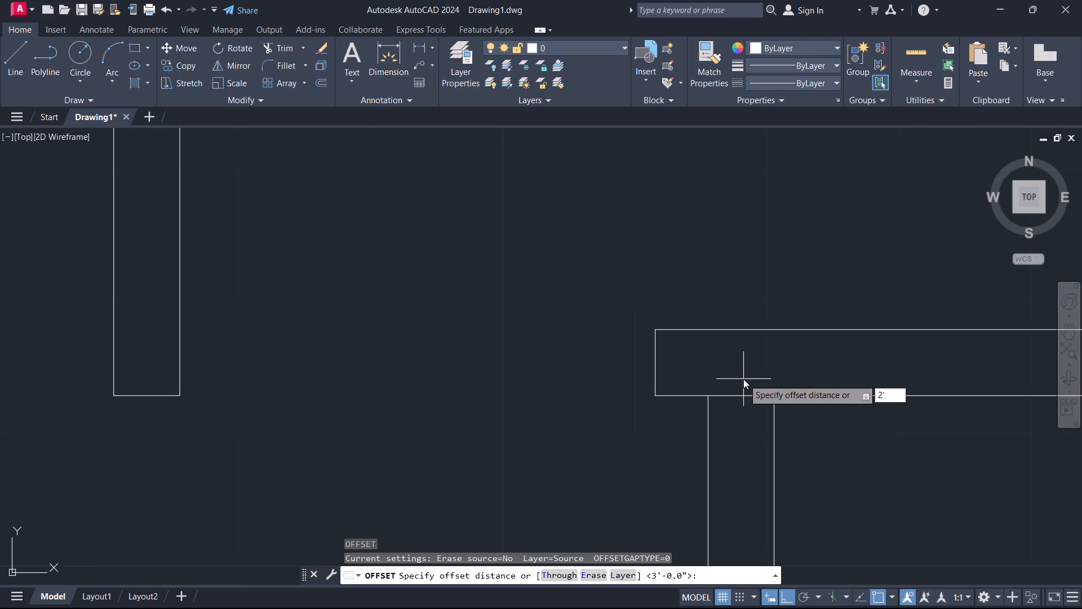
key("6")
key("Return")
left_click(750, 391)
scroll(753, 421, "down", 3)
middle_click_drag(753, 421, 717, 266)
left_click(725, 330)
key("Escape")
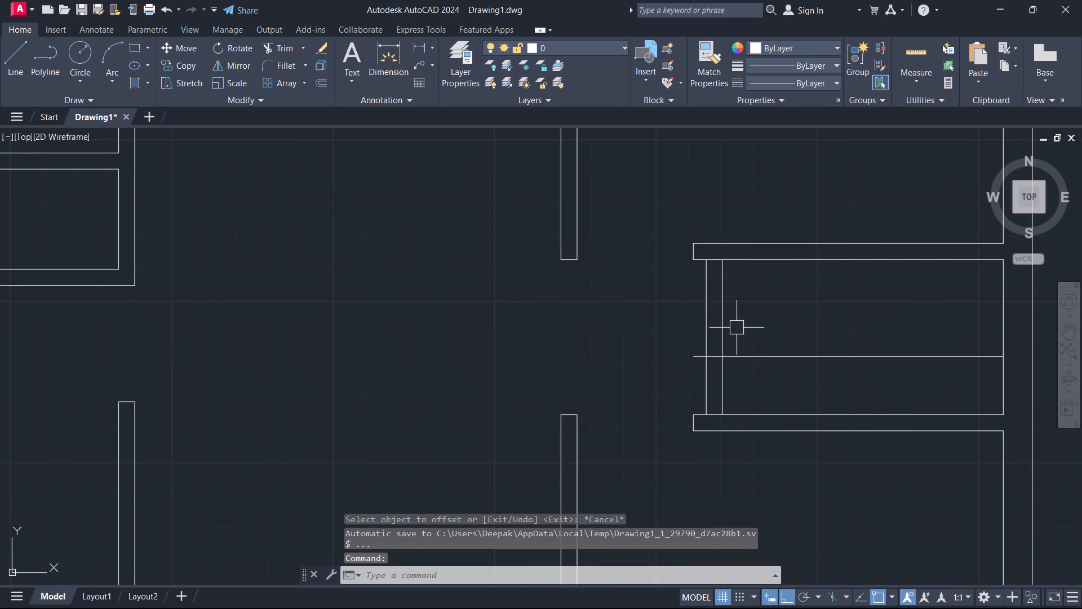
Trim the toilet's short vertical partition above the 2'6" mark and trim the excess mark line on both sides.
type("tr")
key("space")
left_click_drag(737, 326, 702, 316)
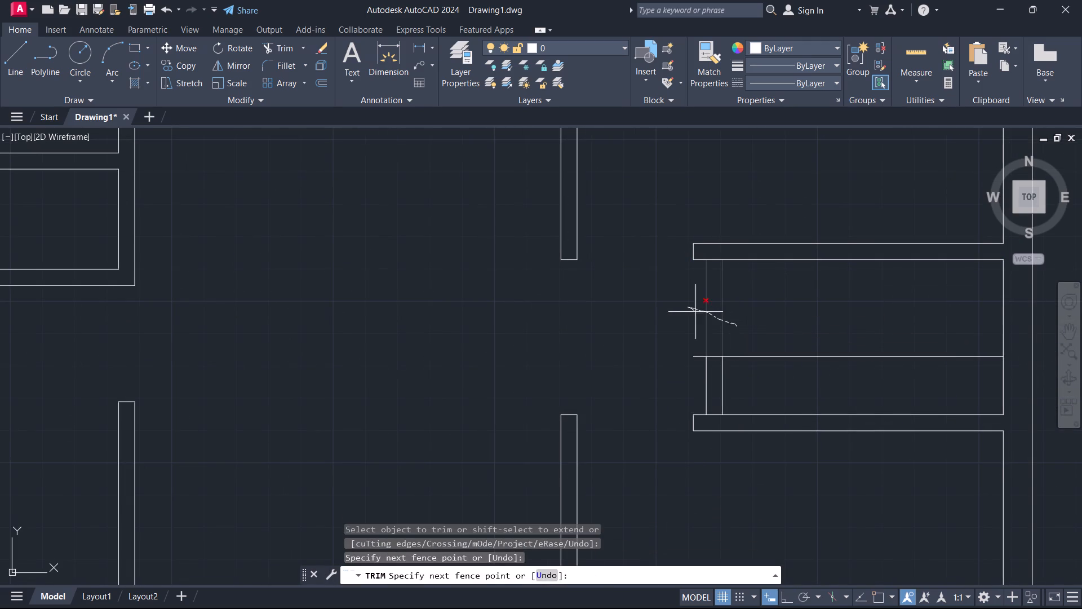
left_click_drag(702, 316, 691, 363)
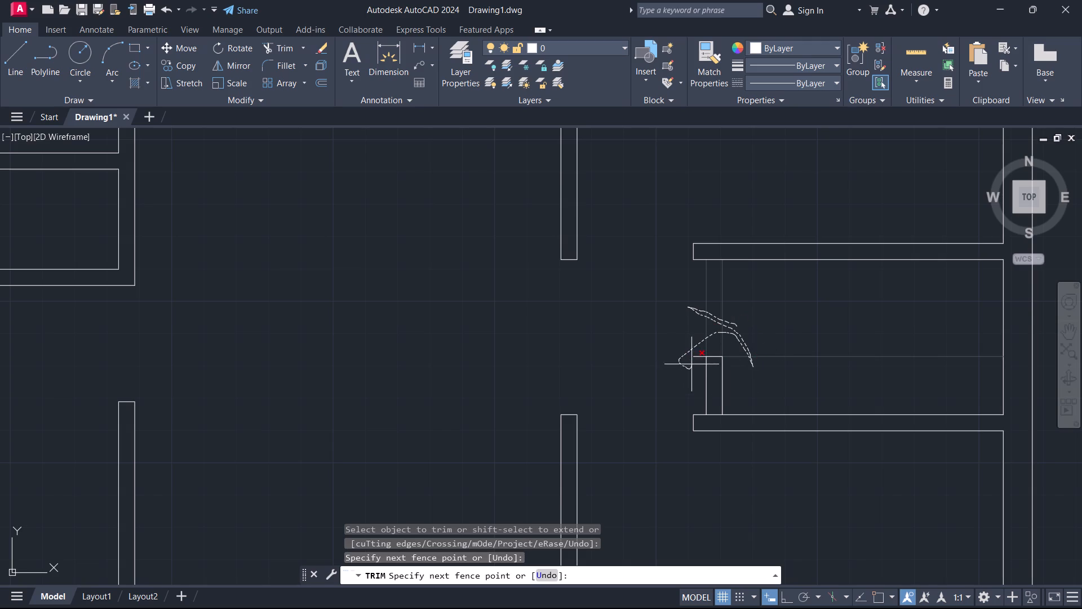
left_click_drag(691, 363, 702, 359)
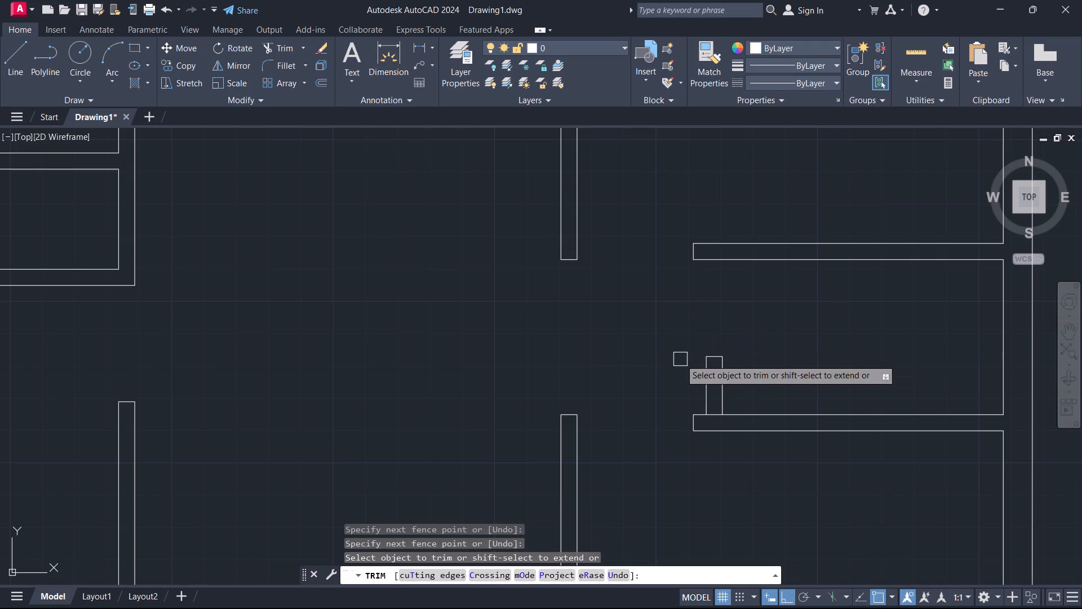
scroll(677, 363, "down", 3)
middle_click_drag(677, 364, 713, 317)
scroll(707, 332, "up", 6)
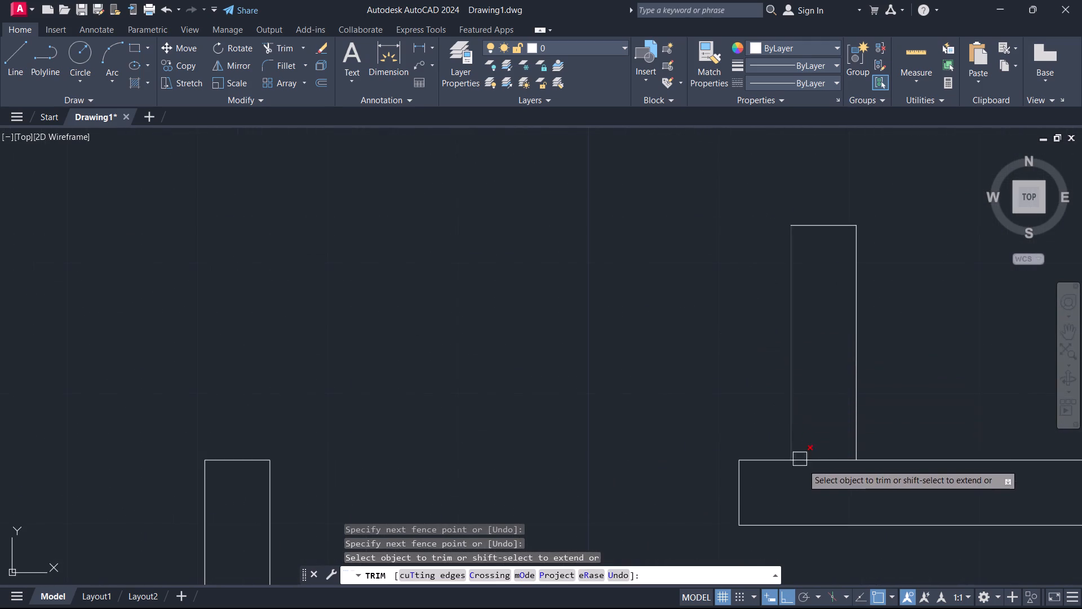
key("Escape")
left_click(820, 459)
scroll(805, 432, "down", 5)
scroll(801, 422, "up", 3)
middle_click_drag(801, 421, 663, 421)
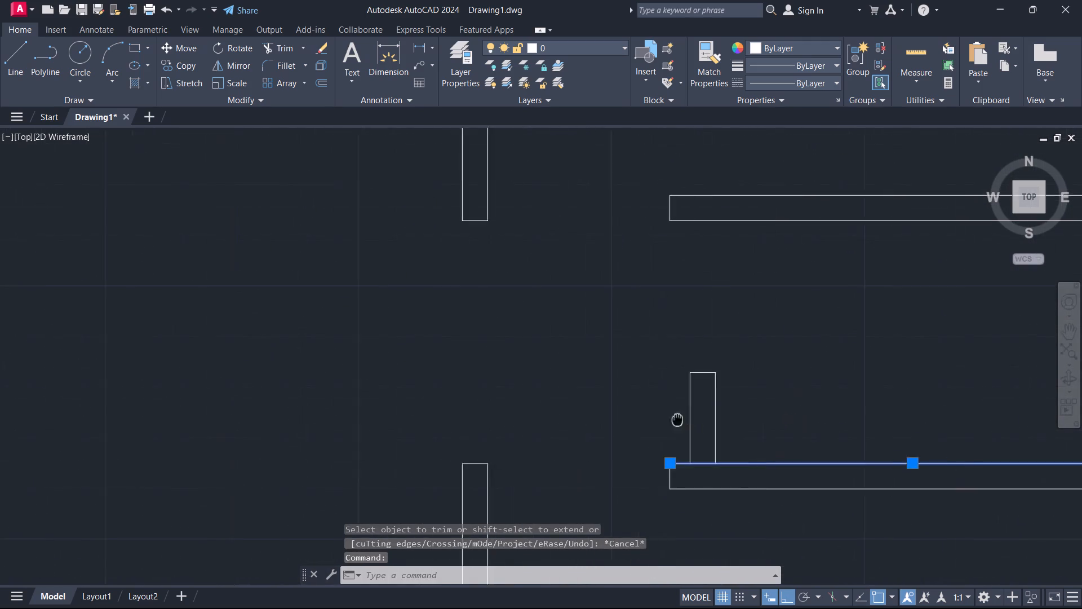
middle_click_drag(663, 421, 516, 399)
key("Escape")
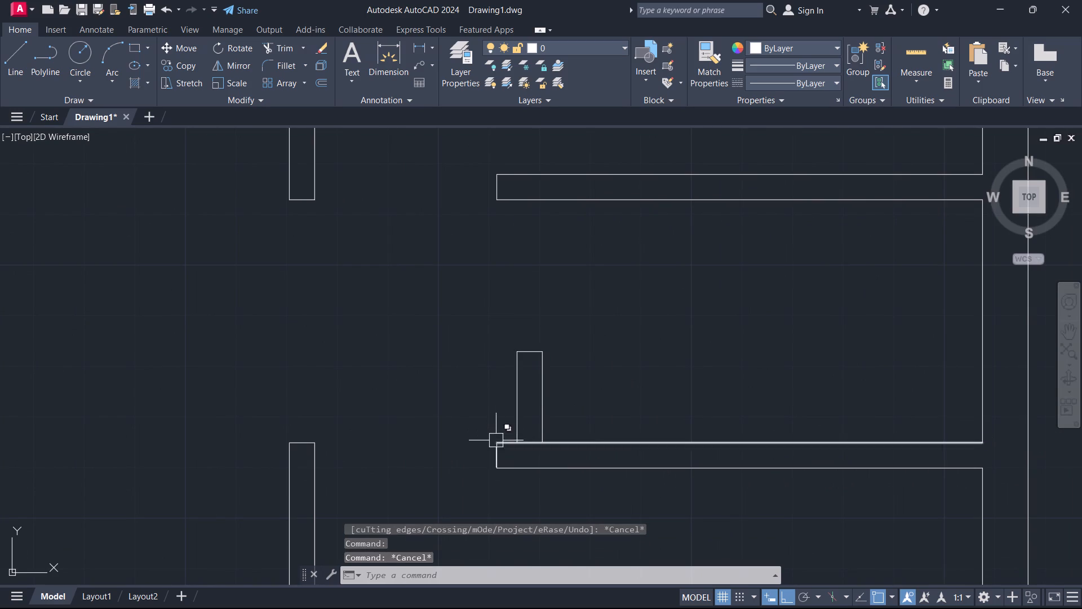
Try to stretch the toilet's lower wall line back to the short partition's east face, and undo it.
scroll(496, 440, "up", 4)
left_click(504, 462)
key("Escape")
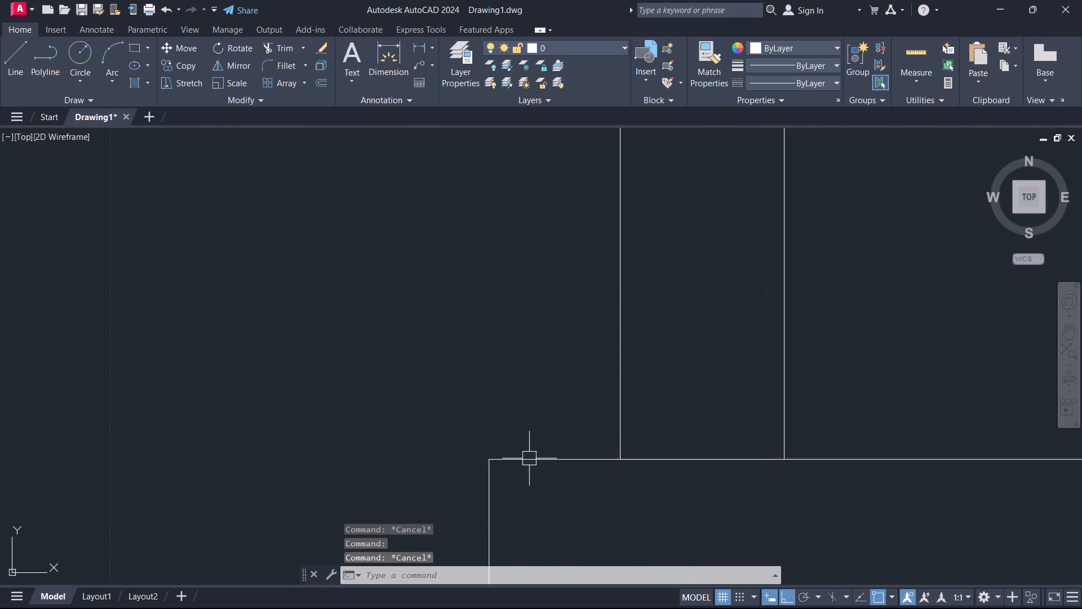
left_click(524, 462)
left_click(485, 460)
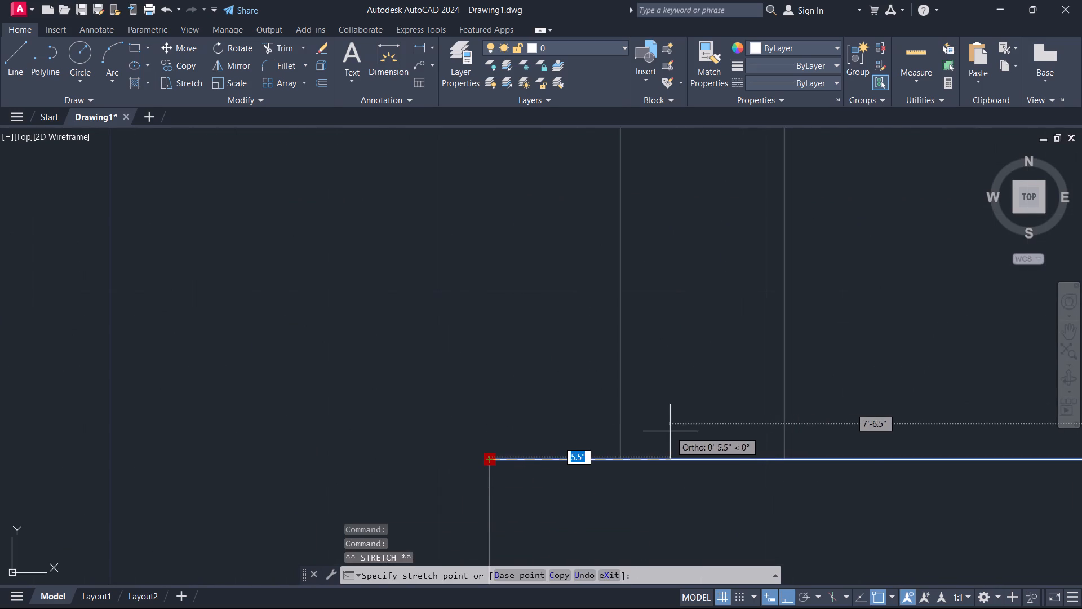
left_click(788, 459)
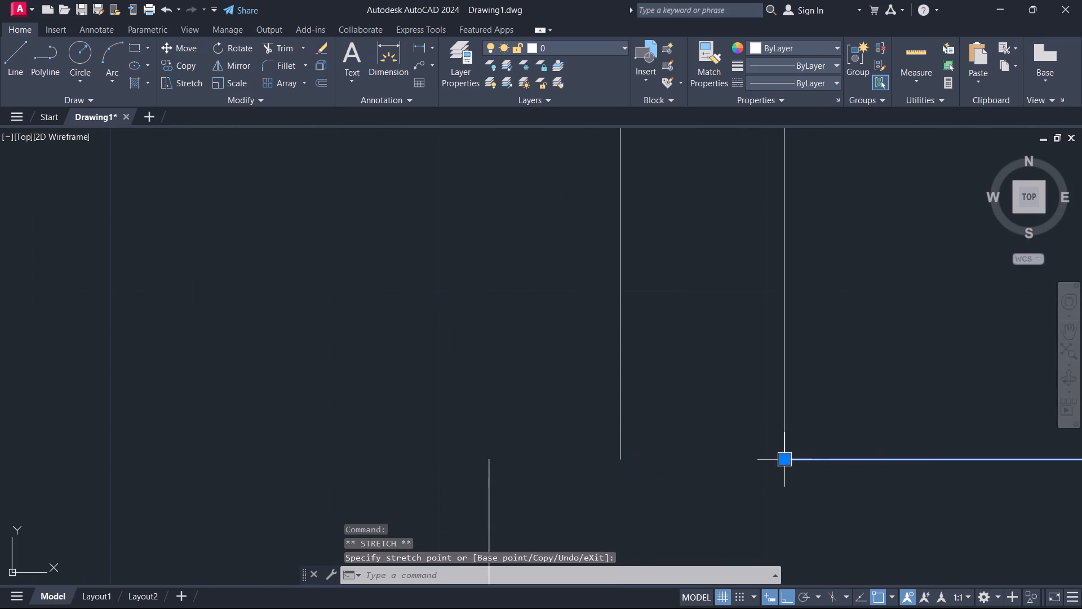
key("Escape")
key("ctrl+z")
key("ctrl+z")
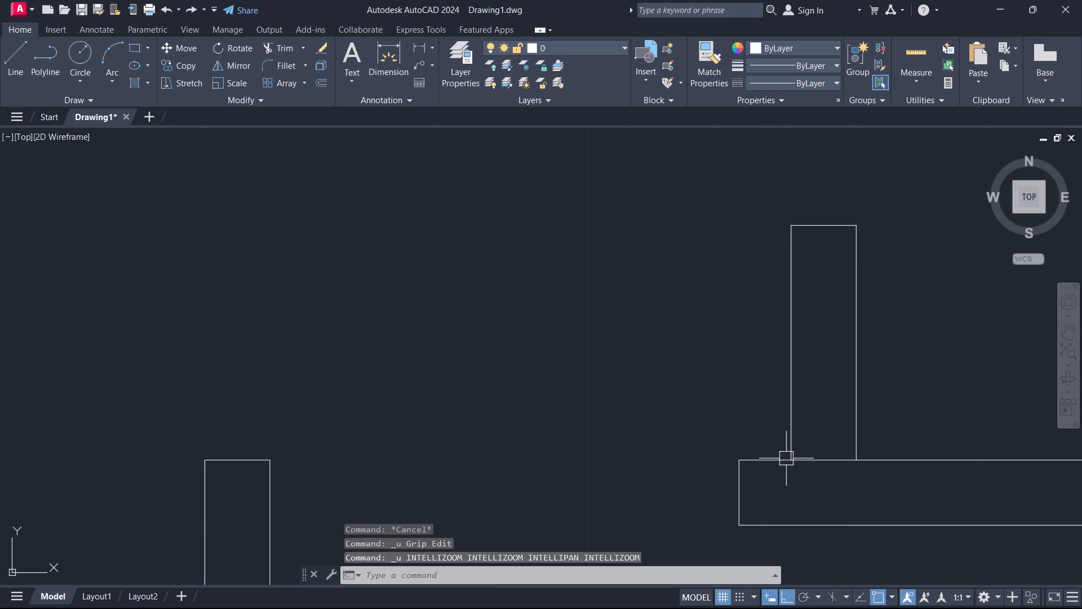
Trim the toilet's lower wall line between the two faces of the short partition to open its base into the wall.
type("tr")
key("space")
left_click_drag(822, 449, 824, 449)
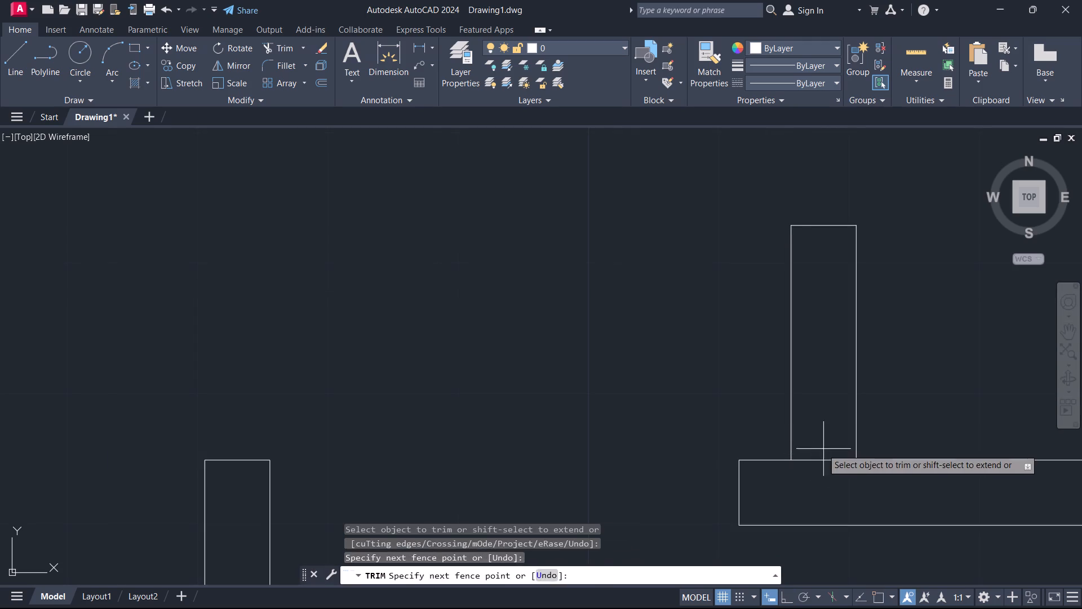
left_click_drag(824, 449, 826, 480)
key("Escape")
Examine the lower apartment's toilet walls against the upper apartment's toilet and passage opening.
scroll(824, 465, "down", 5)
middle_click_drag(735, 476, 836, 304)
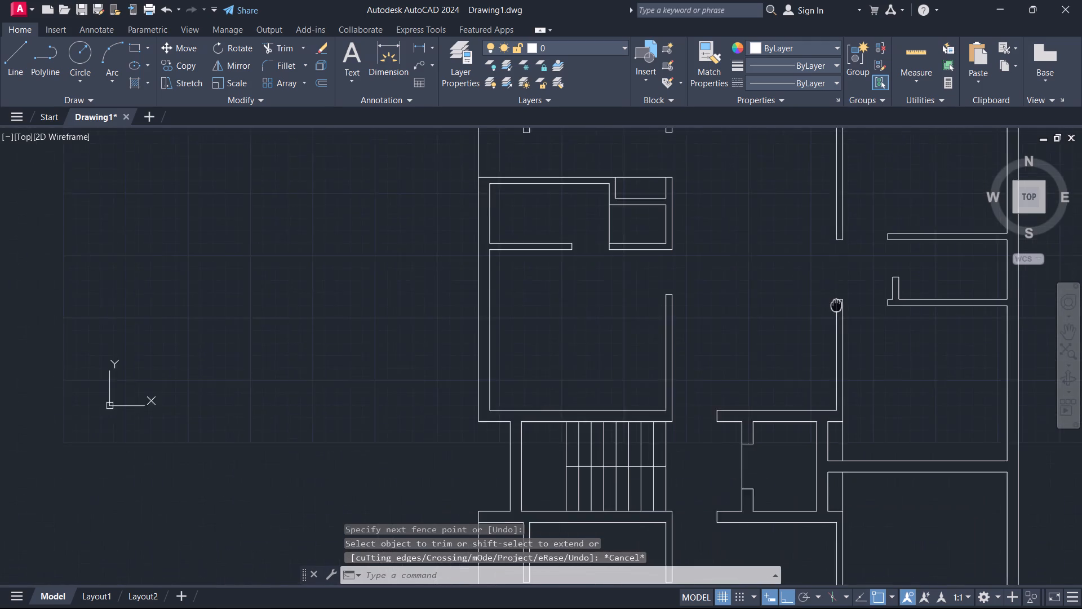
middle_click_drag(836, 304, 836, 303)
scroll(837, 303, "up", 1)
scroll(902, 475, "down", 2)
middle_click_drag(899, 475, 804, 317)
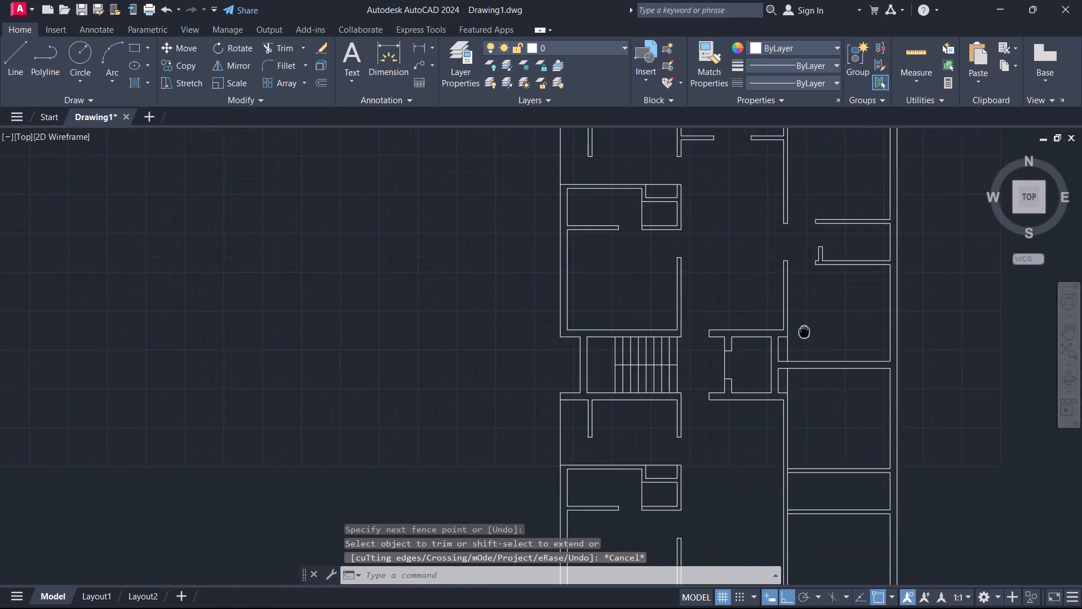
middle_click_drag(804, 317, 804, 316)
middle_click_drag(817, 413, 815, 185)
scroll(817, 211, "up", 1)
middle_click_drag(817, 214, 792, 285)
scroll(817, 214, "up", 1)
scroll(795, 277, "down", 2)
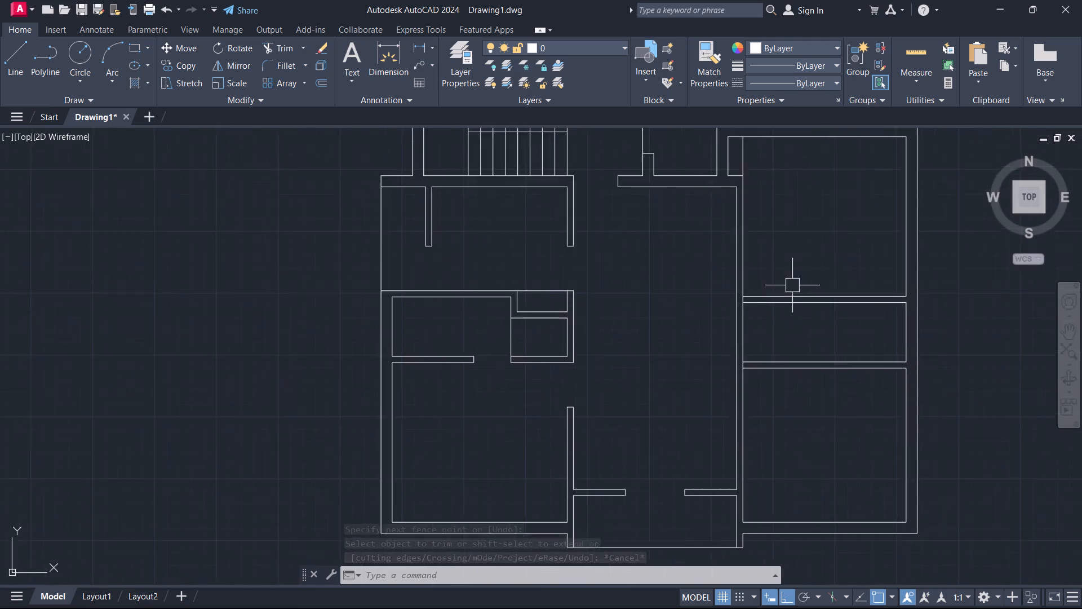
scroll(792, 285, "down", 1)
middle_click_drag(796, 233, 751, 373)
scroll(738, 290, "up", 1)
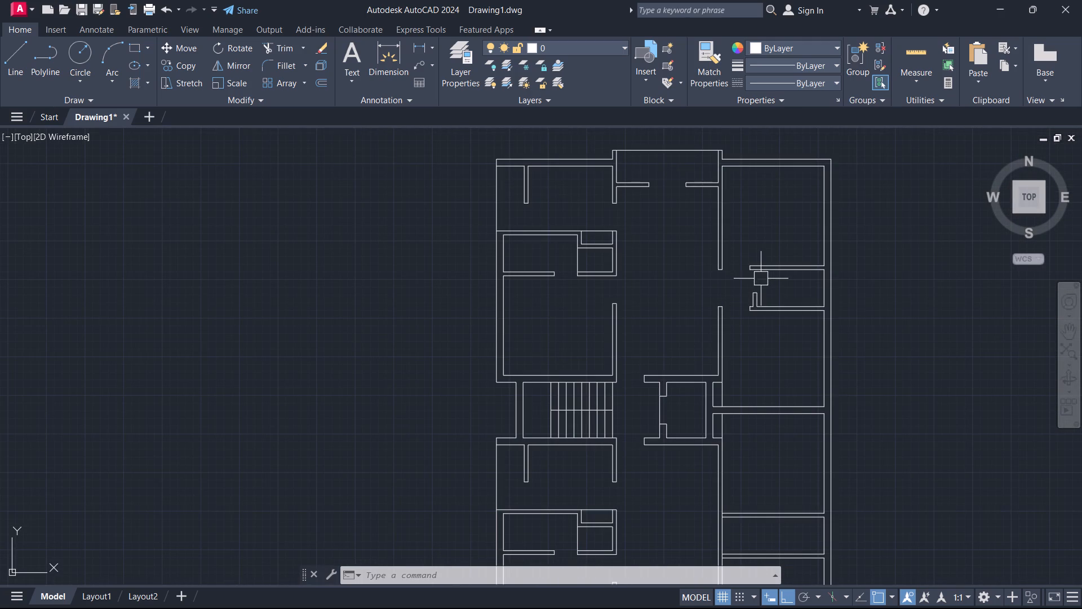
Measure from the upper apartment toilet's short partition to the inner face of the east outer wall.
scroll(761, 279, "up", 1)
key("d")
key("i")
key("space")
scroll(768, 319, "up", 2)
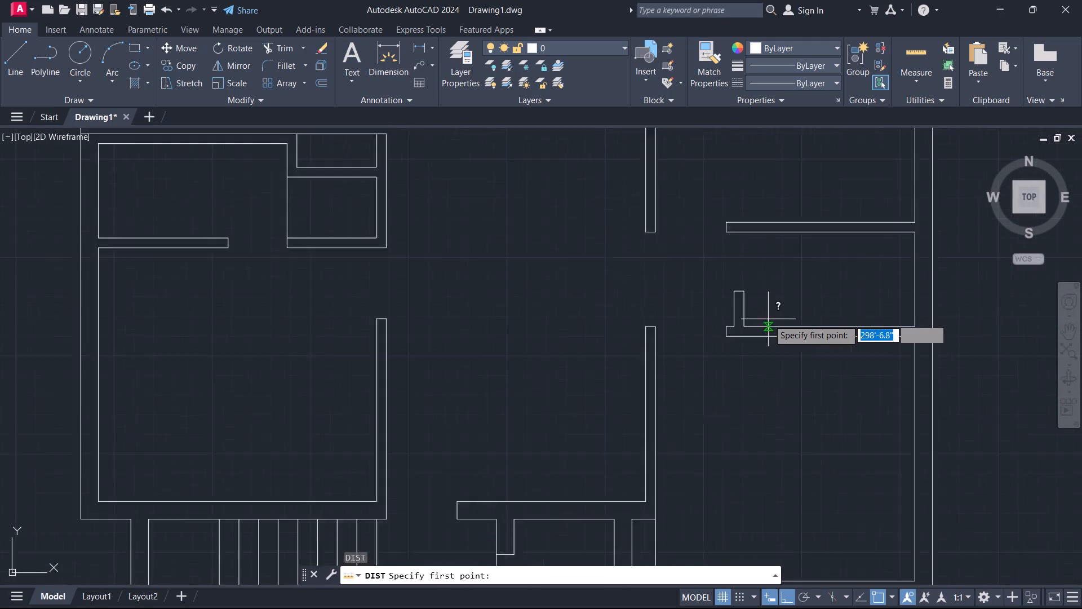
left_click(727, 316)
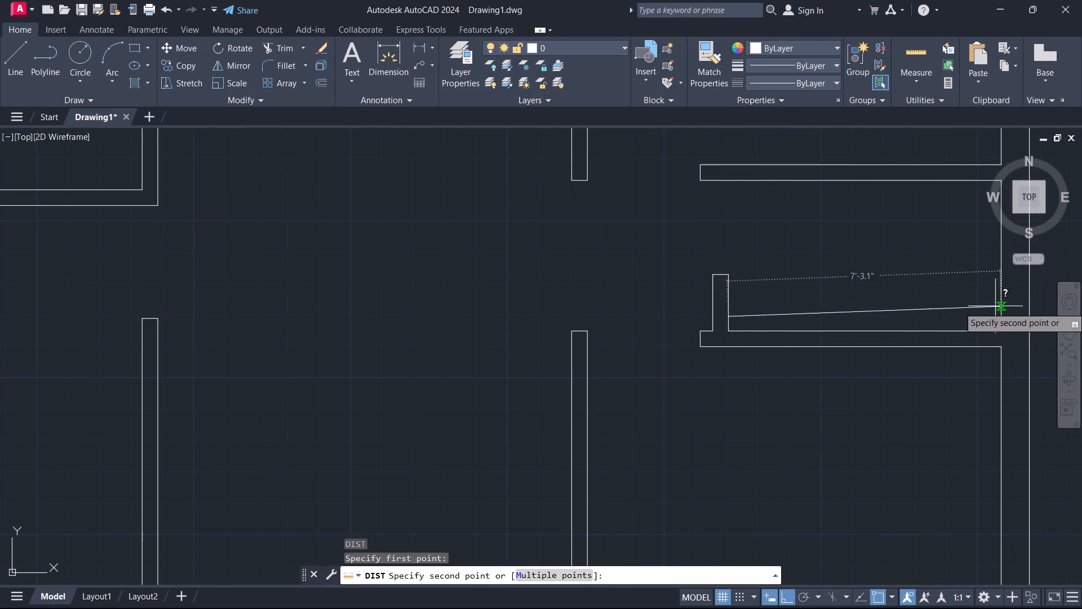
key("Escape")
Offset the inner line of the lower apartment toilet's east outer wall 7'3" west into the toilet.
scroll(950, 346, "down", 3)
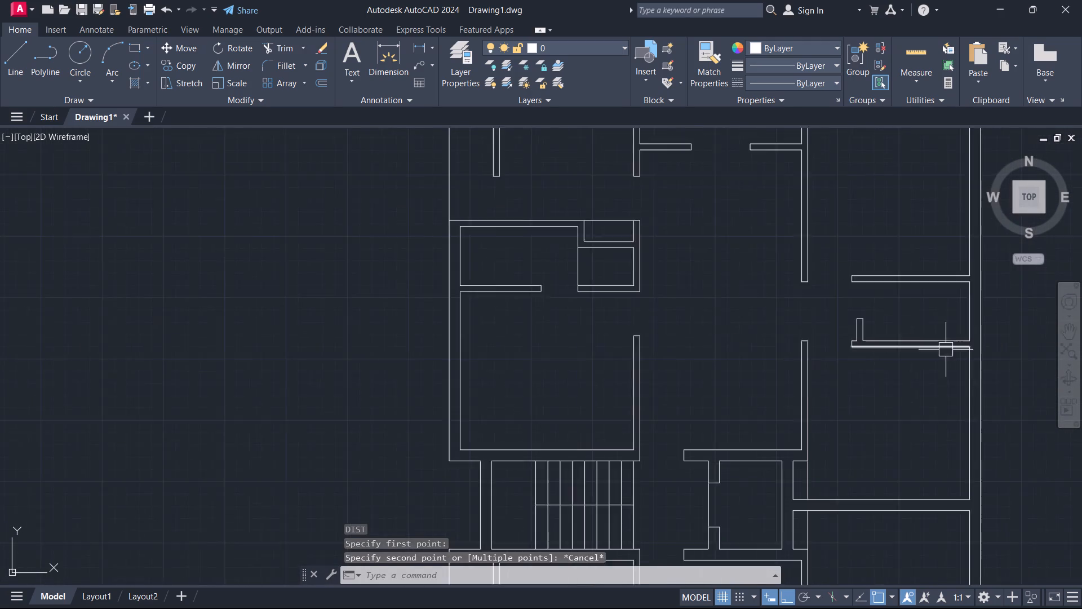
scroll(944, 352, "down", 1)
middle_click_drag(933, 411, 886, 153)
scroll(887, 210, "up", 2)
scroll(890, 259, "up", 1)
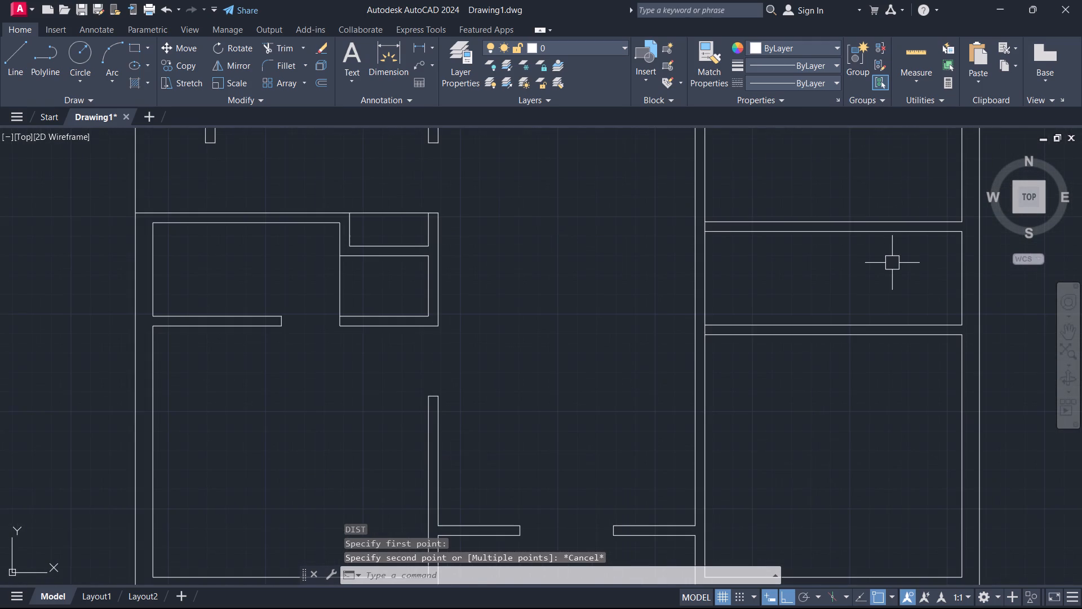
type("o 7'3")
key("Return")
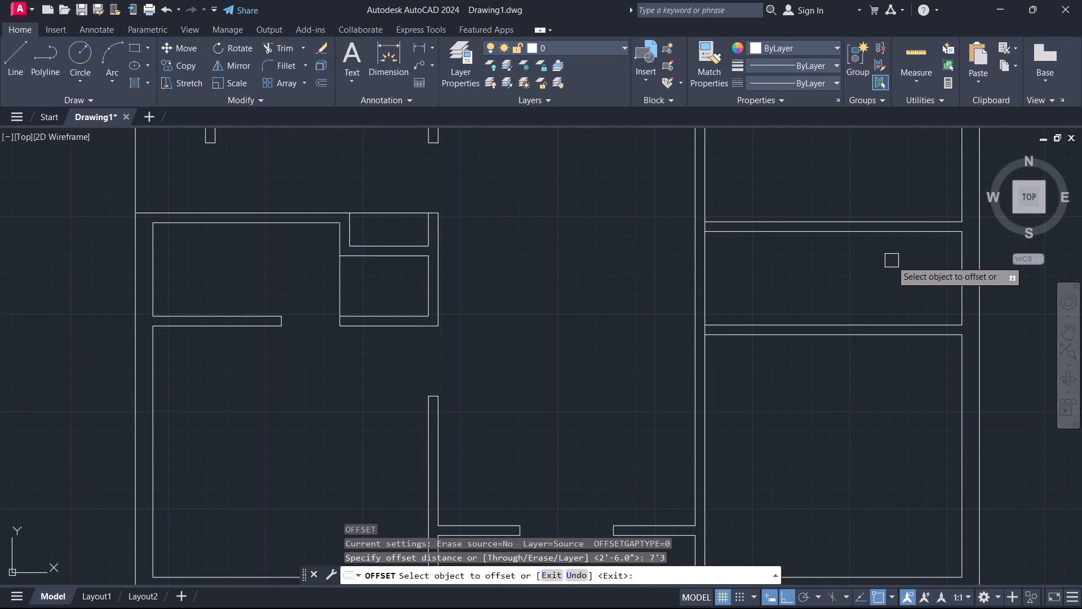
left_click(965, 292)
left_click(933, 295)
key("Escape")
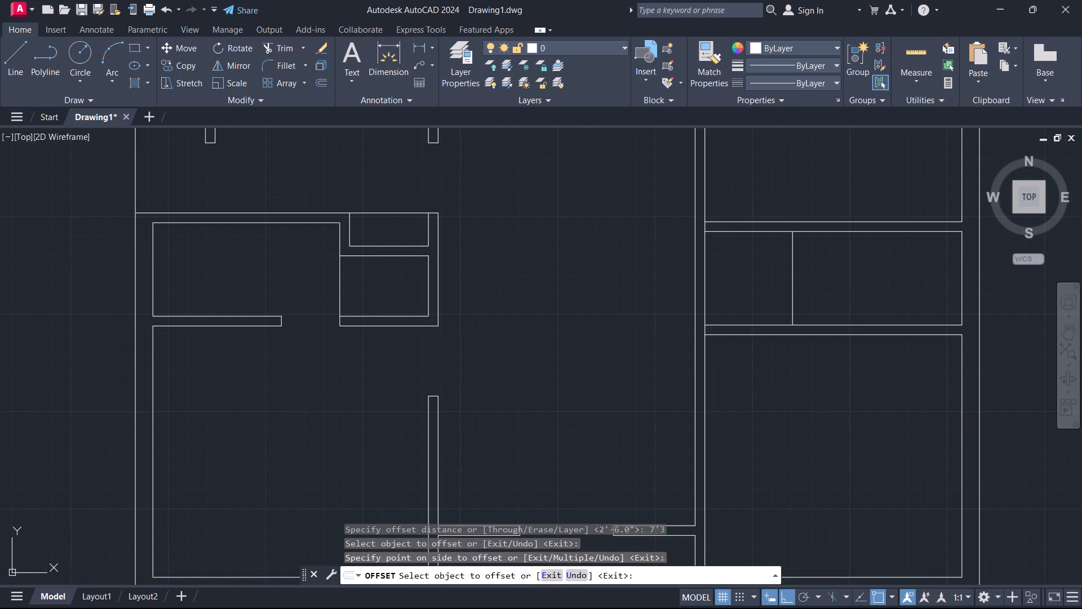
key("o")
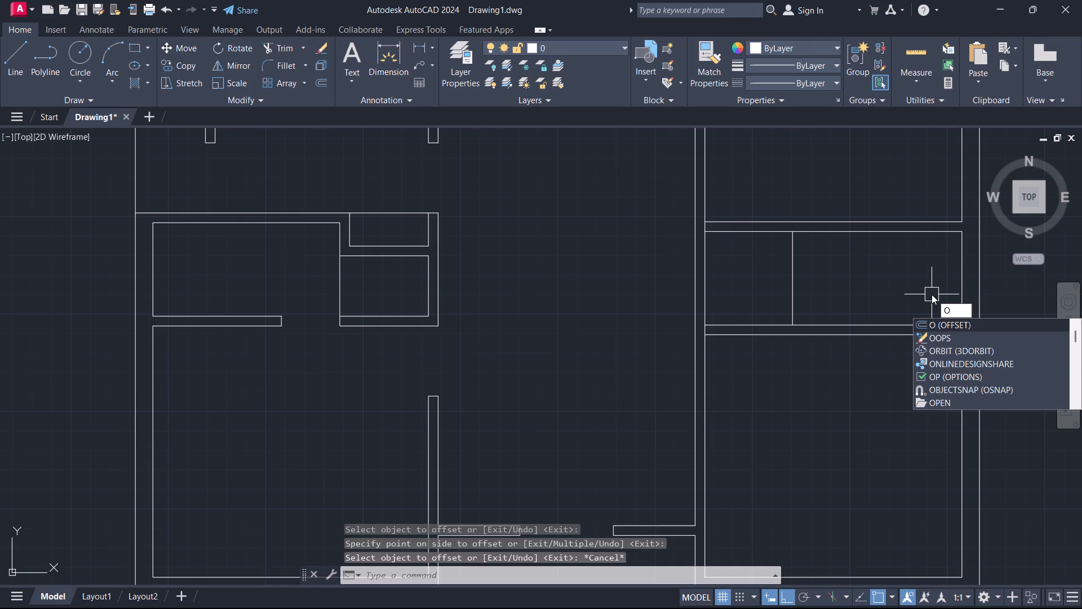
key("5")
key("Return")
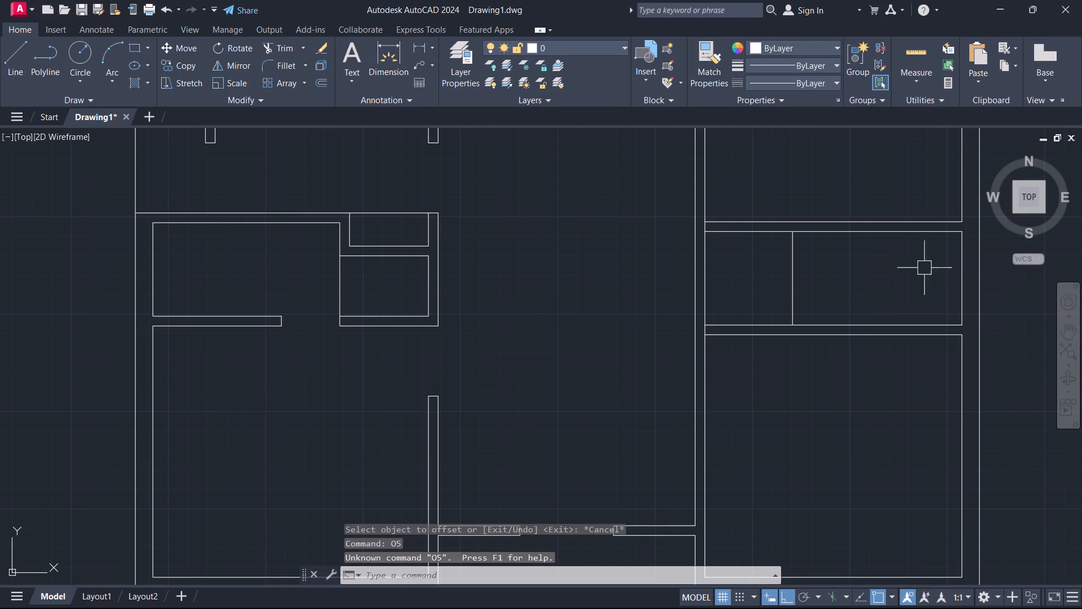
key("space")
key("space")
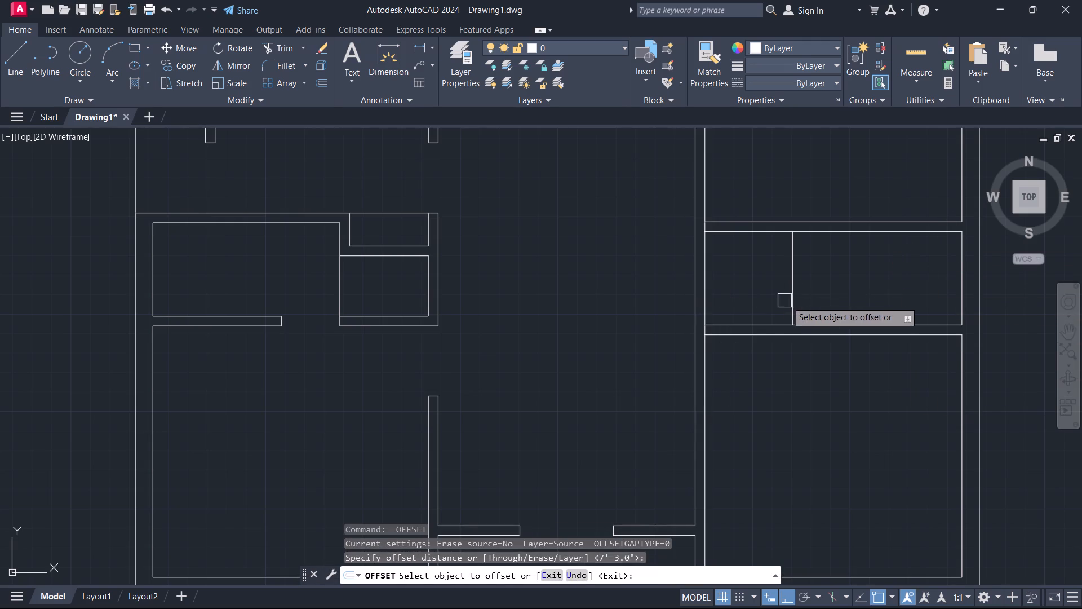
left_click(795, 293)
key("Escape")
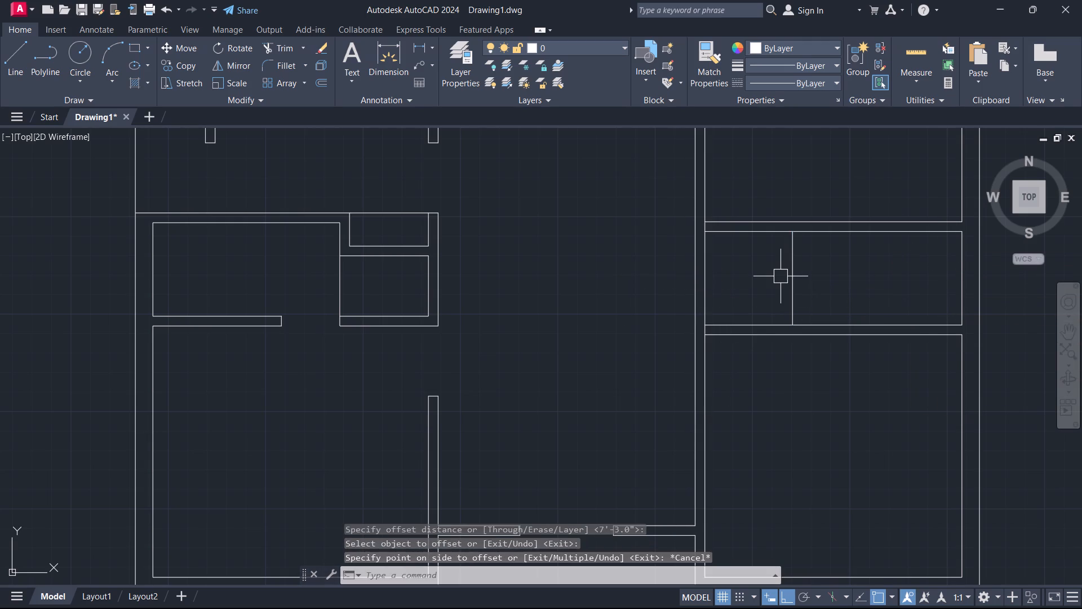
Offset the new vertical partition line 5" west to give the lower apartment's toilet partition its thickness.
key("o")
key("space")
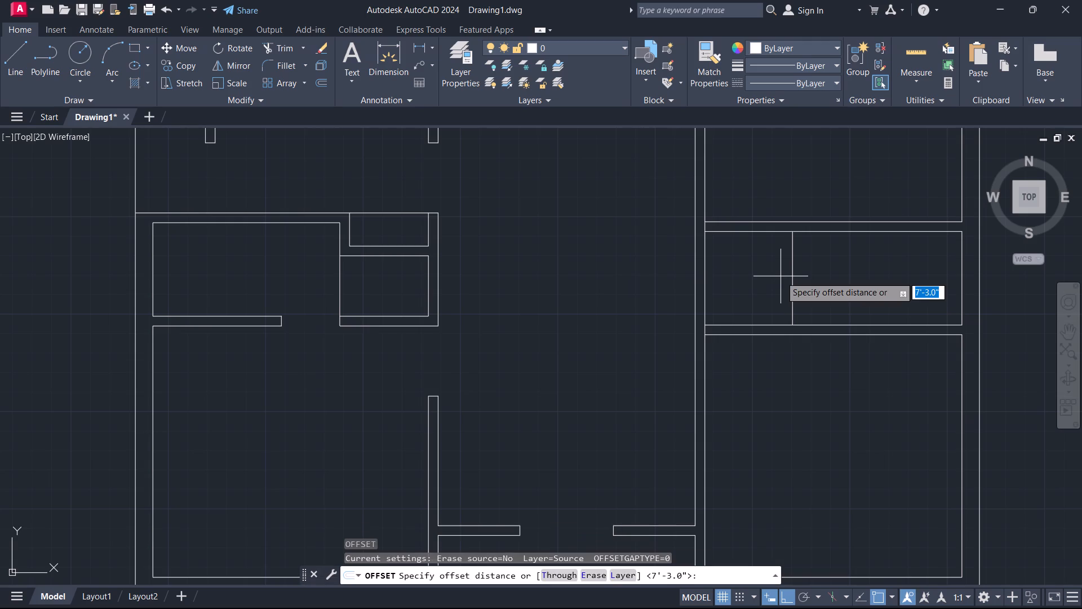
type("5")
key("Return")
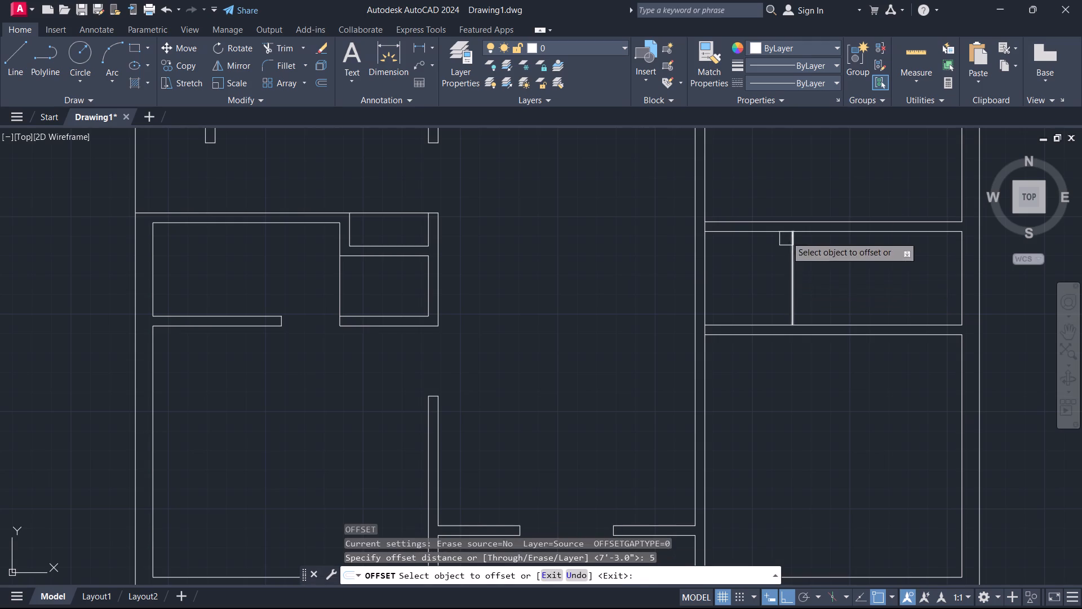
left_click(788, 281)
left_click(761, 274)
key("Escape")
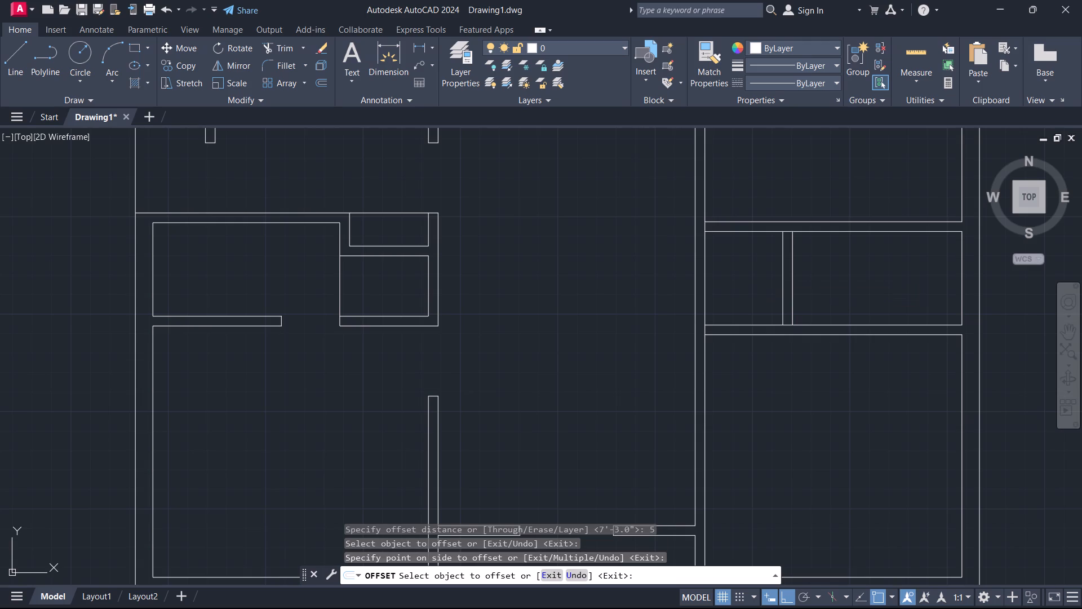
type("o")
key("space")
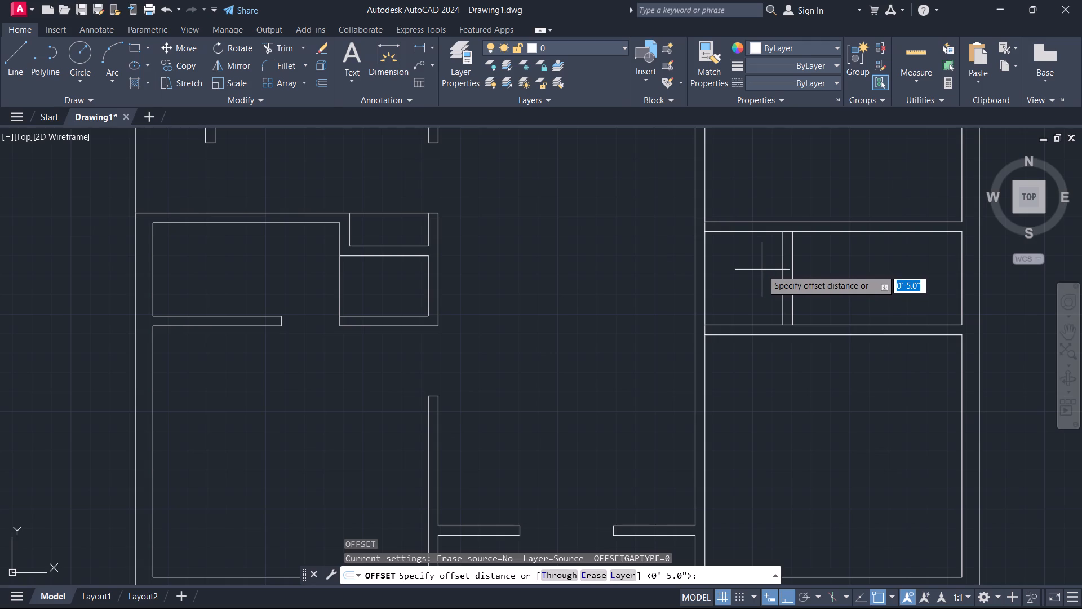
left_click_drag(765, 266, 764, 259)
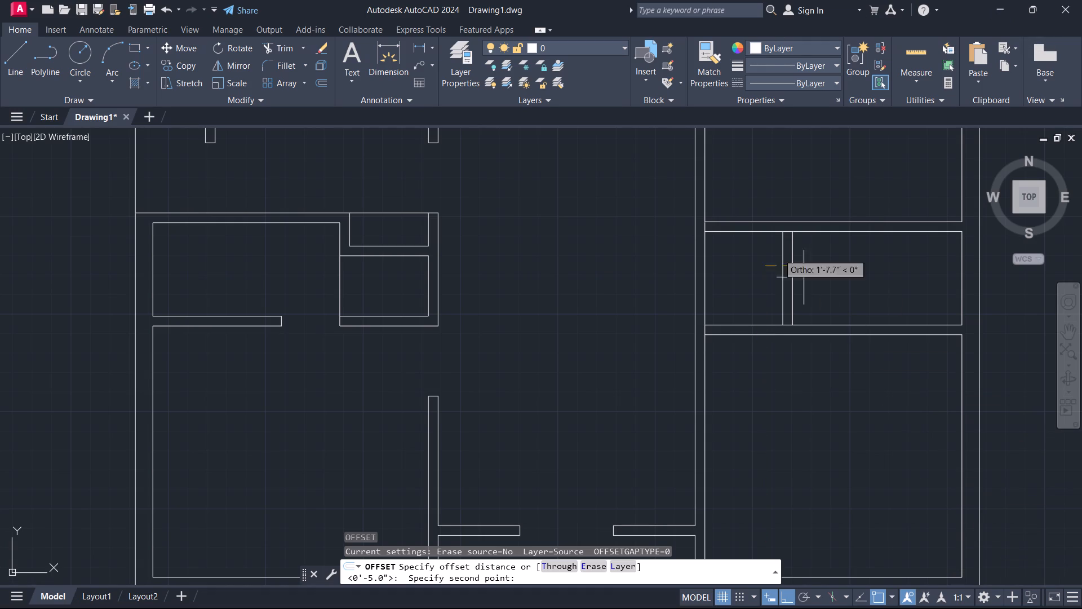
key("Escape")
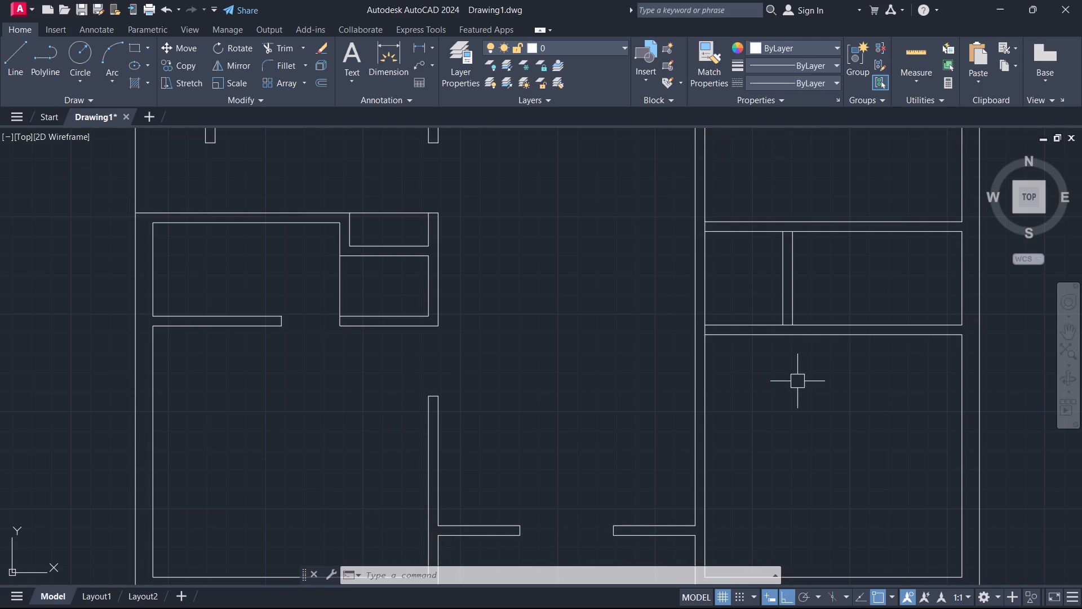
Offset the east line of the lower apartment hall's east wall 3' east to mark the passage width.
key("o")
key("space")
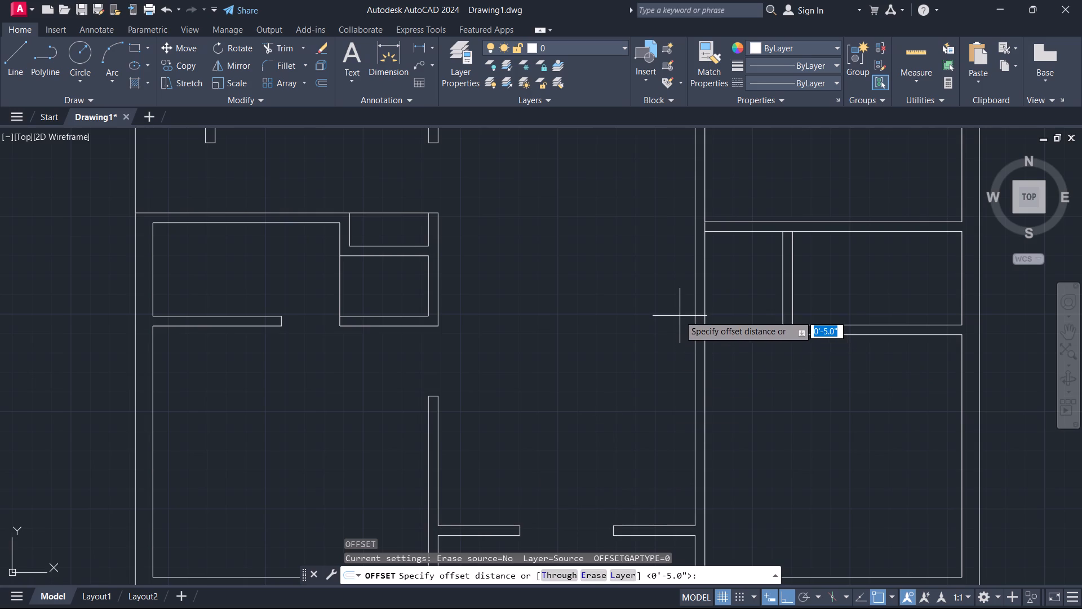
key("3")
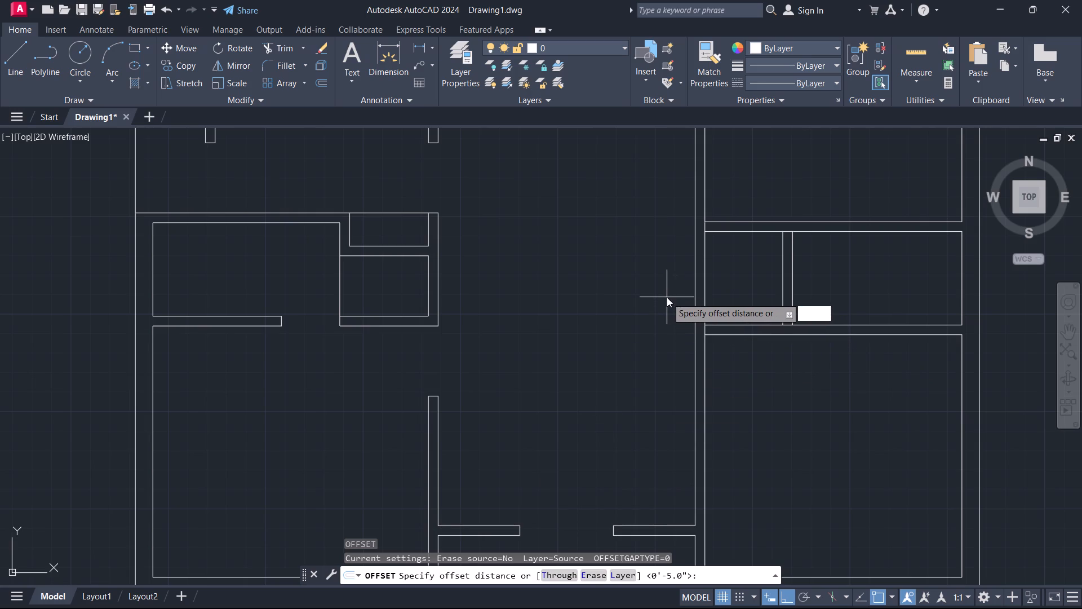
key("apostrophe")
key("Return")
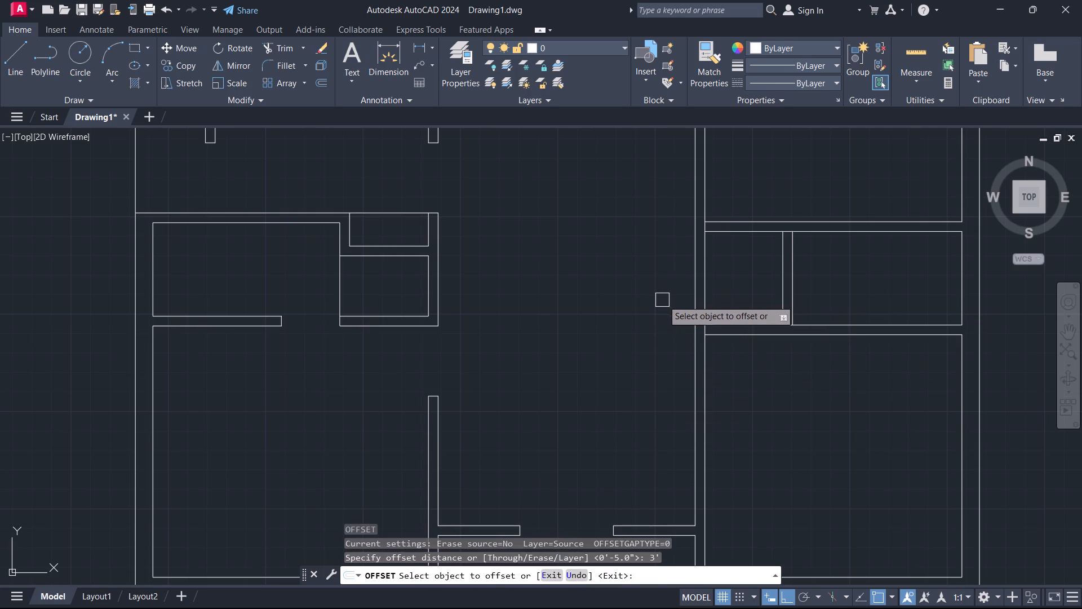
left_click(702, 292)
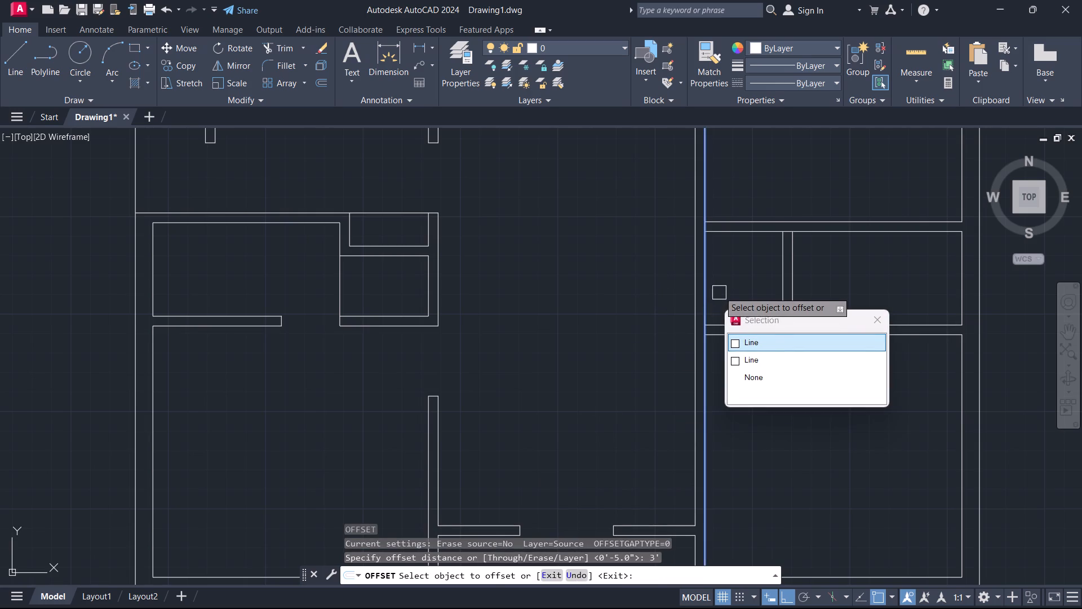
left_click(715, 288)
key("Escape")
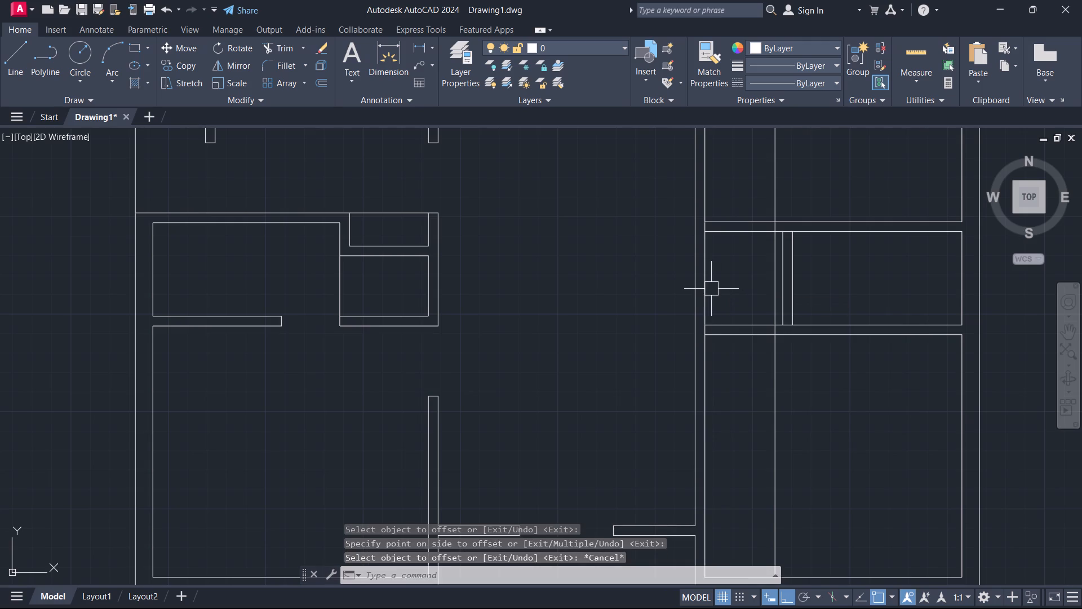
Trim the lines of the toilet's two cross walls between the hall's east wall and the 3' mark line.
type("tr")
key("space")
left_click_drag(747, 237, 747, 237)
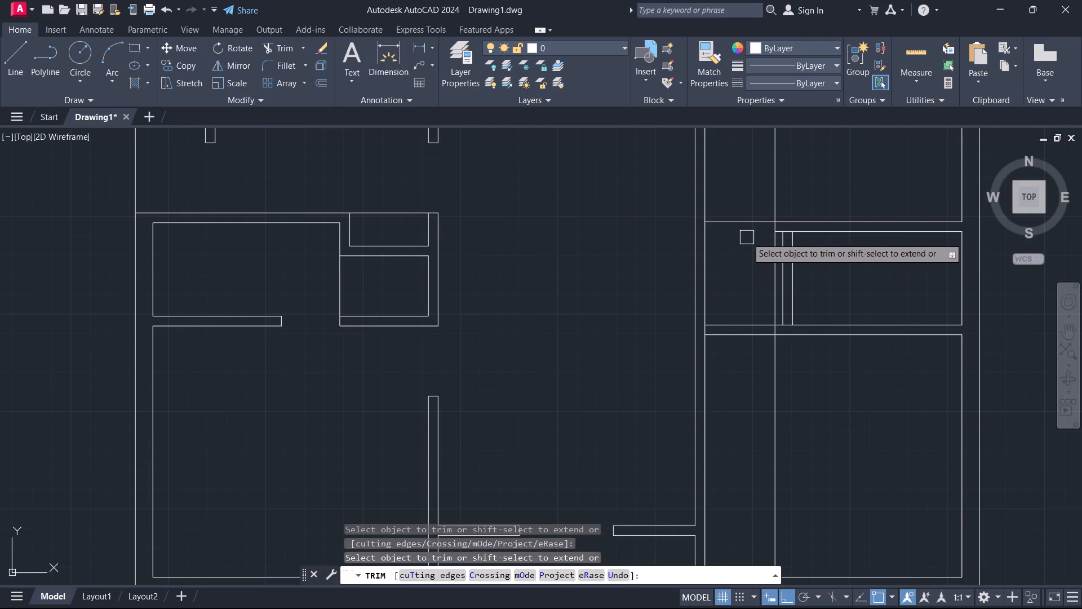
left_click_drag(747, 237, 747, 218)
left_click(742, 220)
left_click_drag(740, 228, 721, 304)
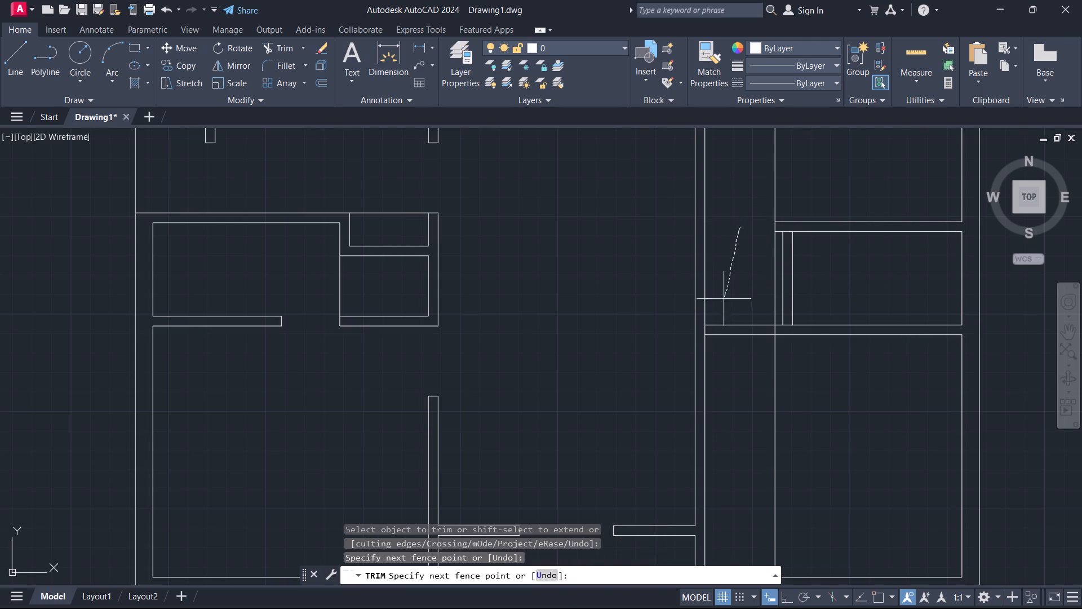
left_click_drag(721, 304, 724, 357)
Trim the 3' mark line beside the lower apartment's toilet, above and below the two cross walls.
left_click_drag(730, 370, 782, 400)
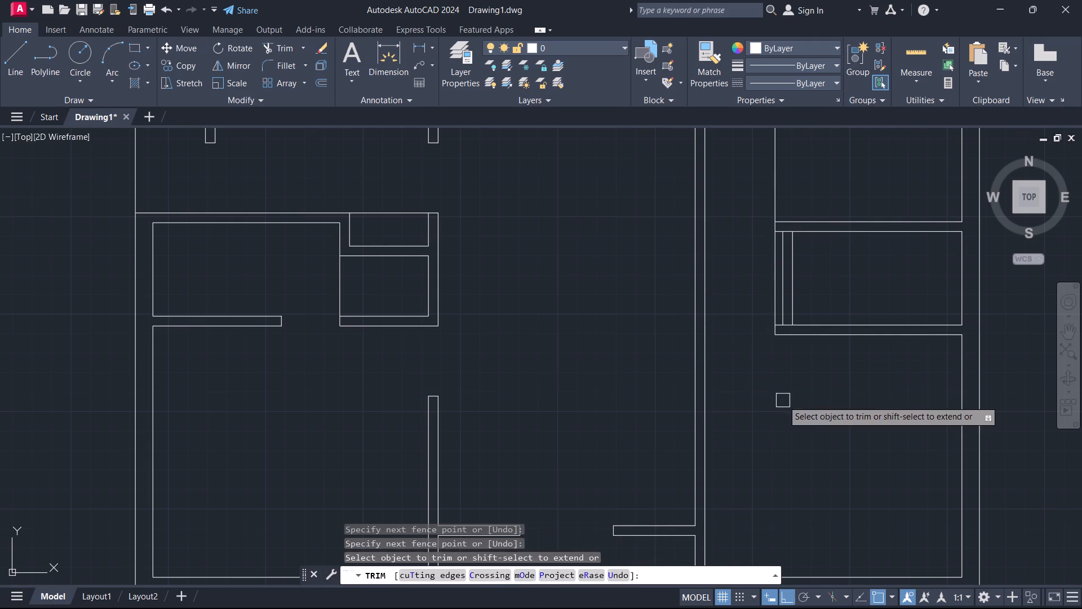
left_click_drag(750, 207, 784, 207)
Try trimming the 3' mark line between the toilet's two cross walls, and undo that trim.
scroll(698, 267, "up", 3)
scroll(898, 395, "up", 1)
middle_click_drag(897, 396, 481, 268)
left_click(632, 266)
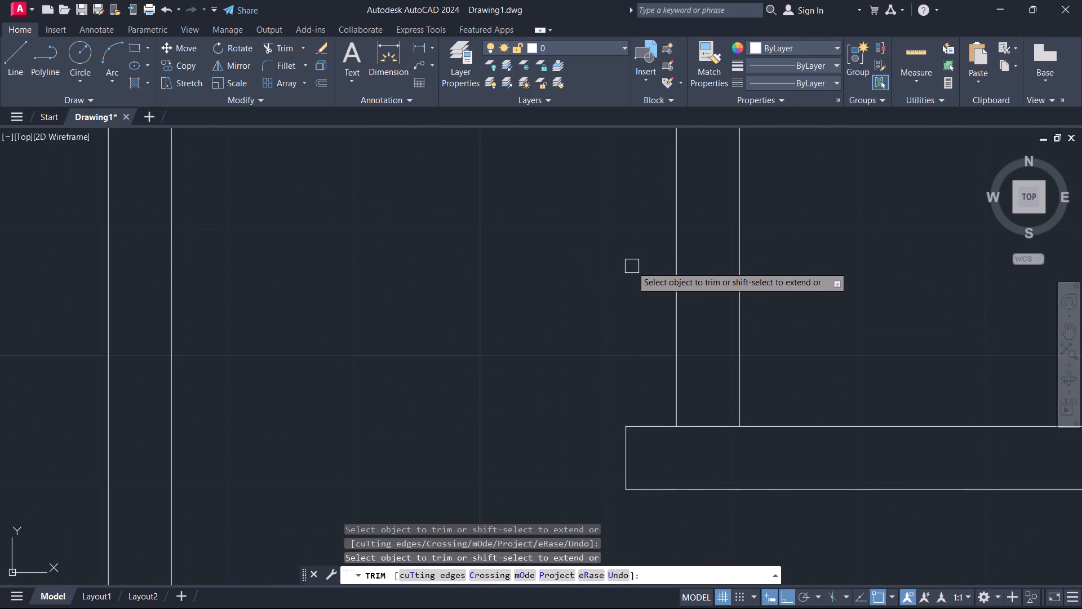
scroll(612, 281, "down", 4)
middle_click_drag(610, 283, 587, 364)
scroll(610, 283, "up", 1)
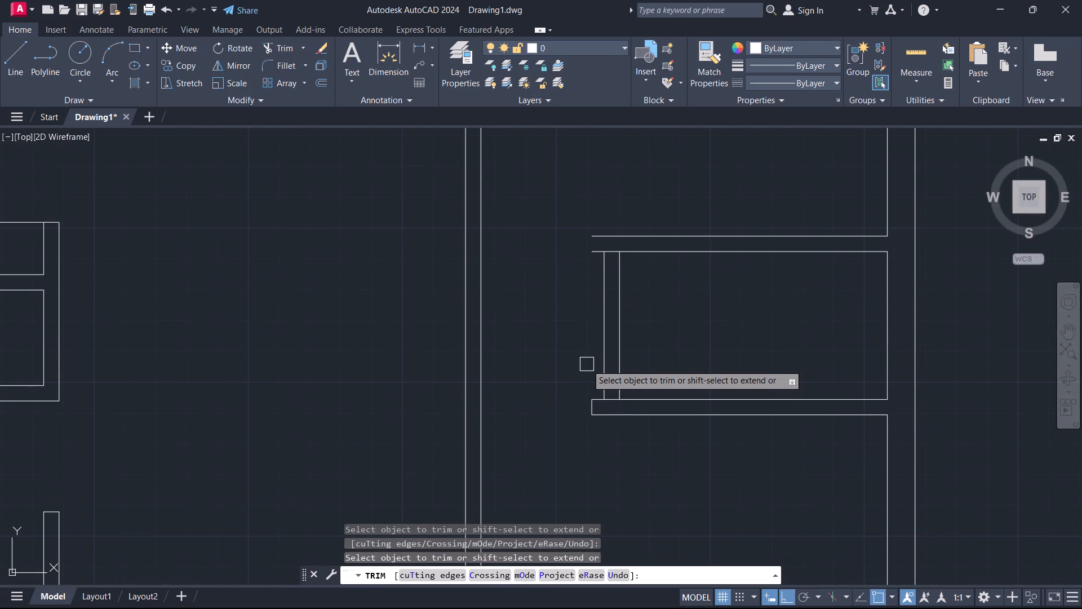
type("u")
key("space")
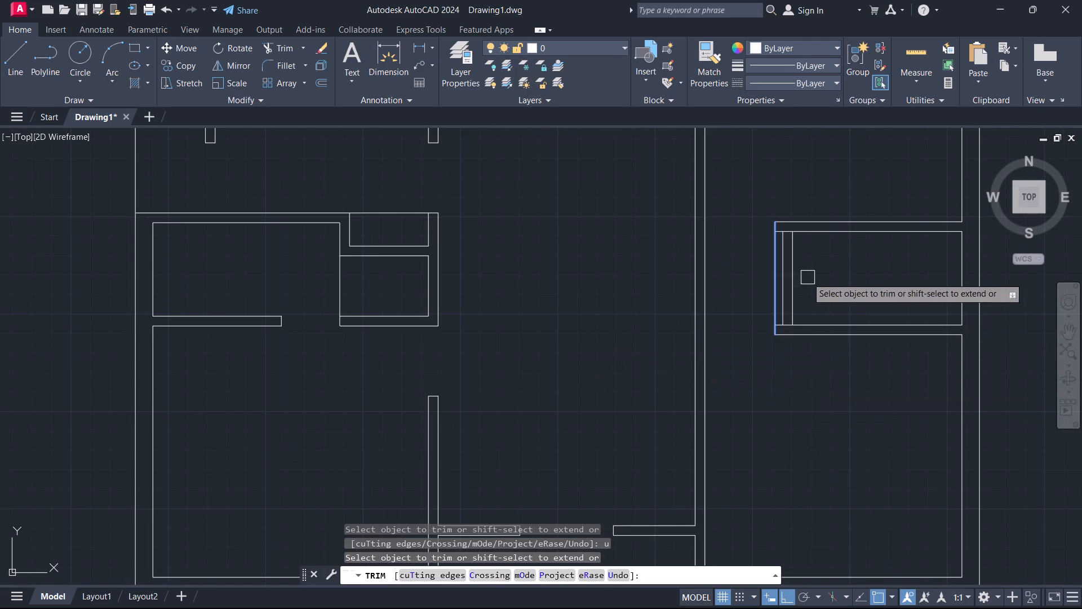
Trim the 3' mark line between the toilet's two cross walls, keeping the short pieces that cap the wall ends.
scroll(795, 286, "up", 2)
scroll(744, 296, "up", 1)
middle_click_drag(742, 296, 711, 346)
scroll(740, 299, "down", 1)
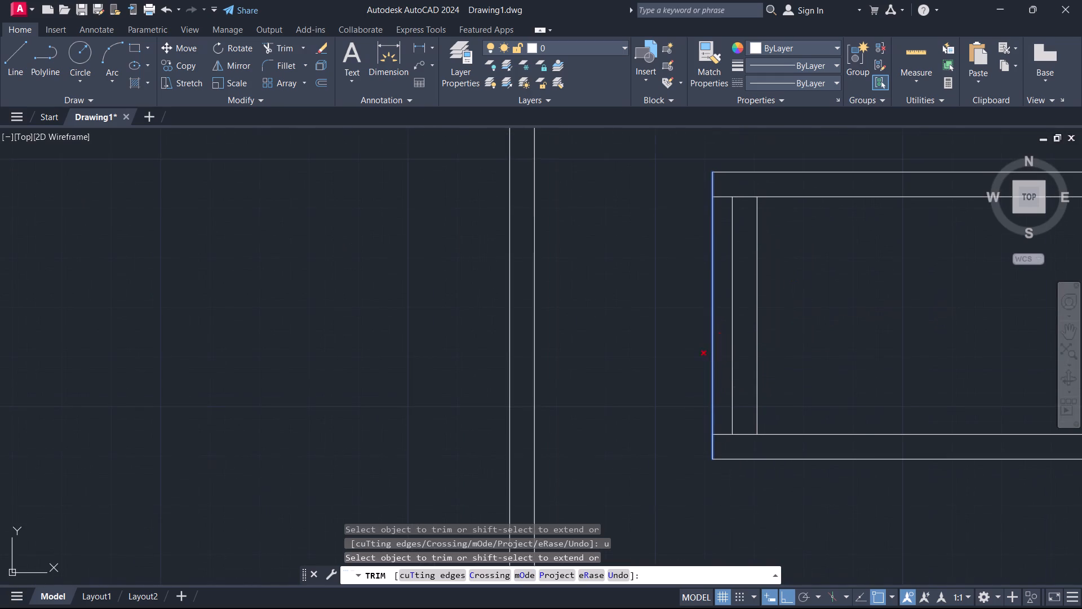
left_click(711, 346)
key("Escape")
Offset the inner line of the toilet's north cross wall 2'6" south to mark the door width.
scroll(700, 351, "down", 3)
middle_click_drag(690, 359, 706, 333)
scroll(690, 359, "up", 1)
key("o")
key("space")
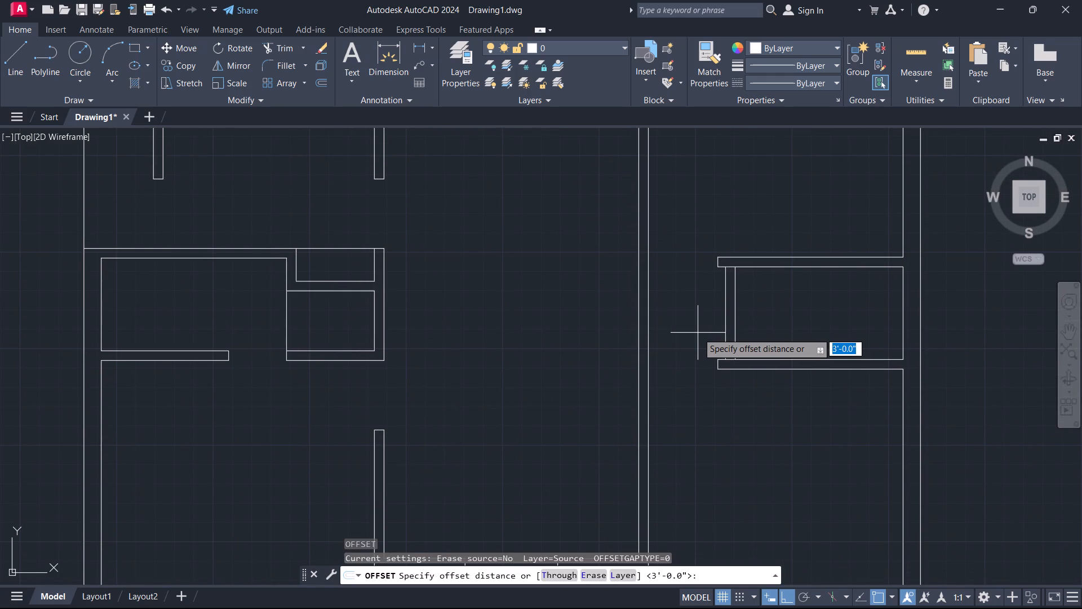
key("2")
key("apostrophe")
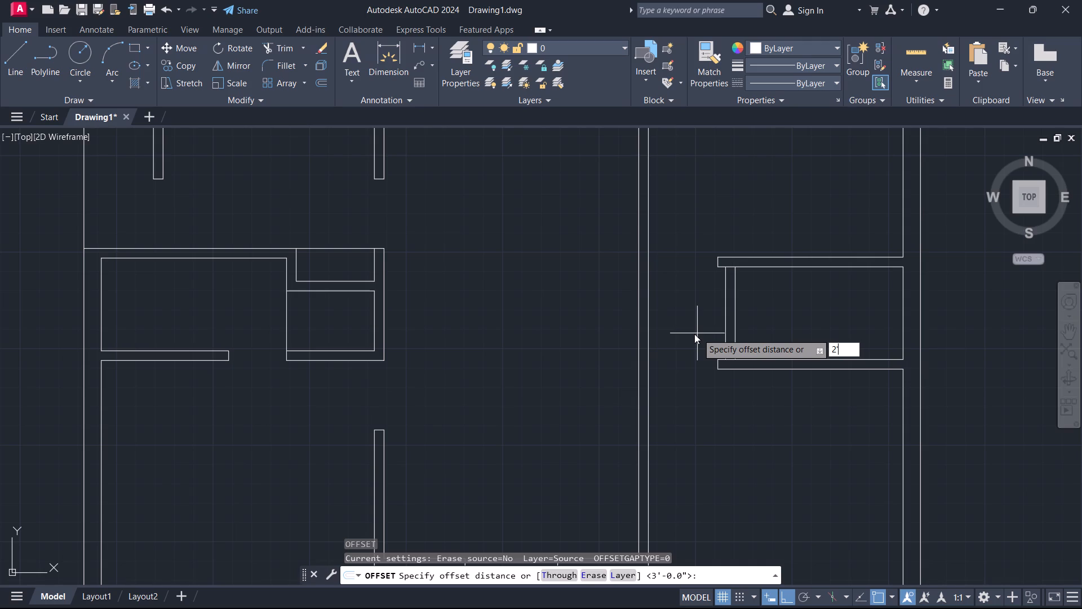
key("6")
key("Return")
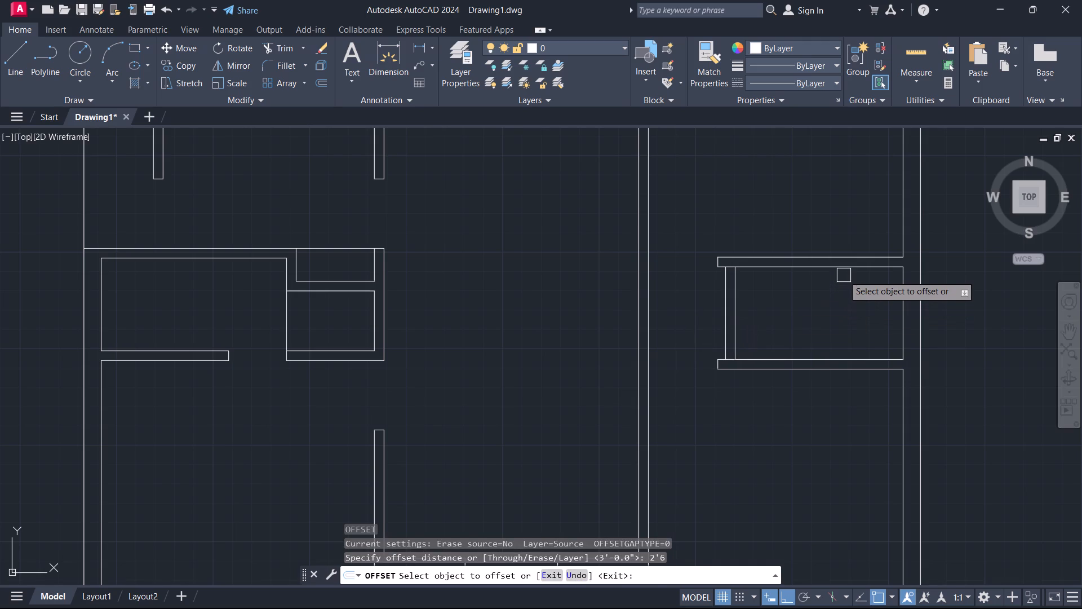
left_click(843, 270)
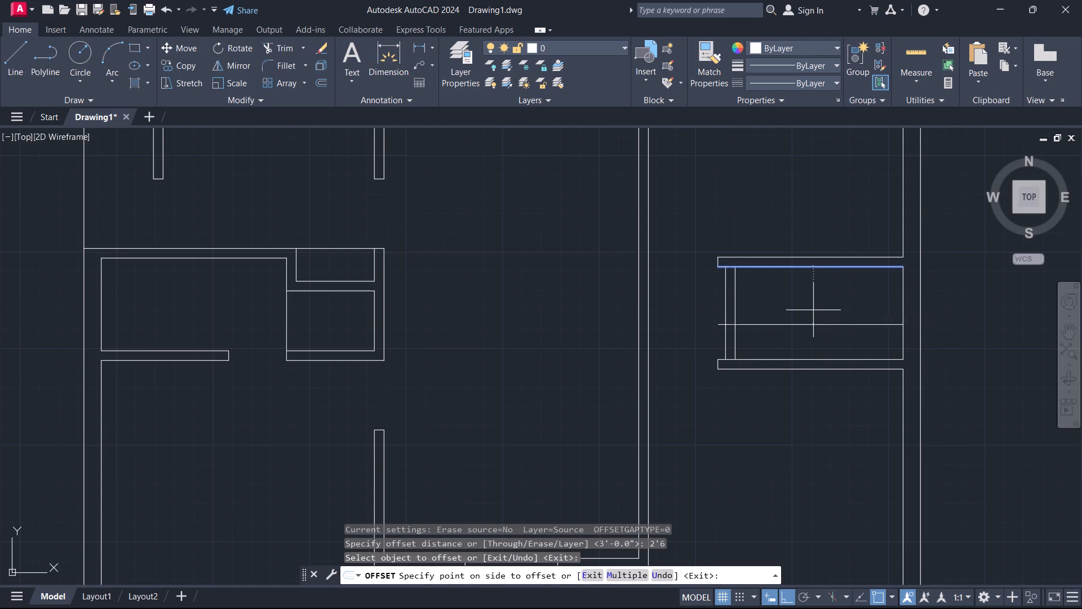
left_click(813, 310)
key("Escape")
Trim the door opening in the toilet's 5" partition, remove the excess 2'6" line, and open the remaining stub into the south cross wall.
type("tr")
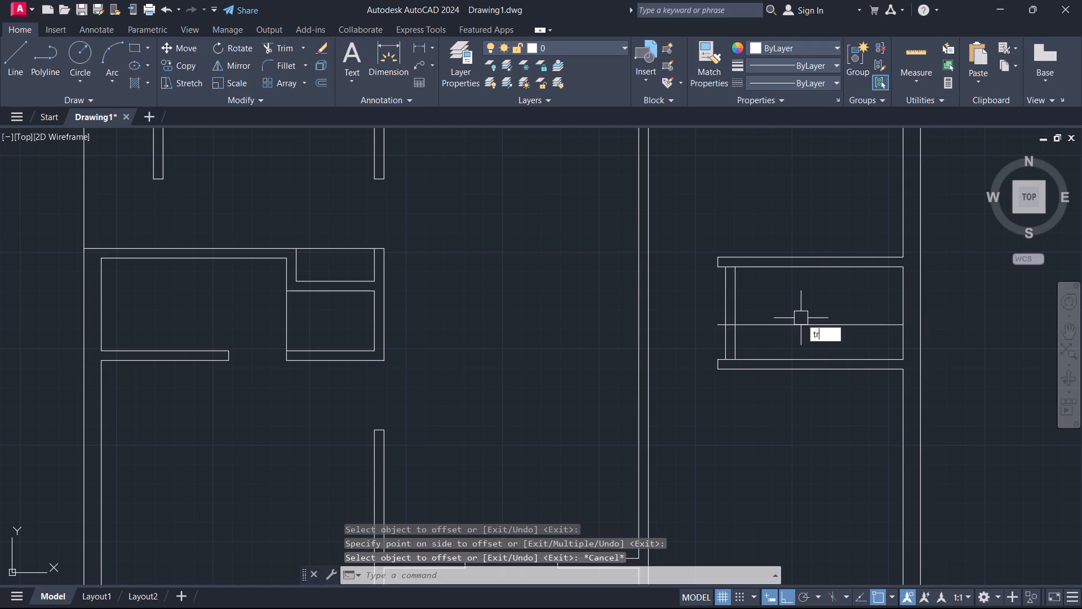
key("space")
left_click(784, 329)
left_click_drag(766, 301, 693, 287)
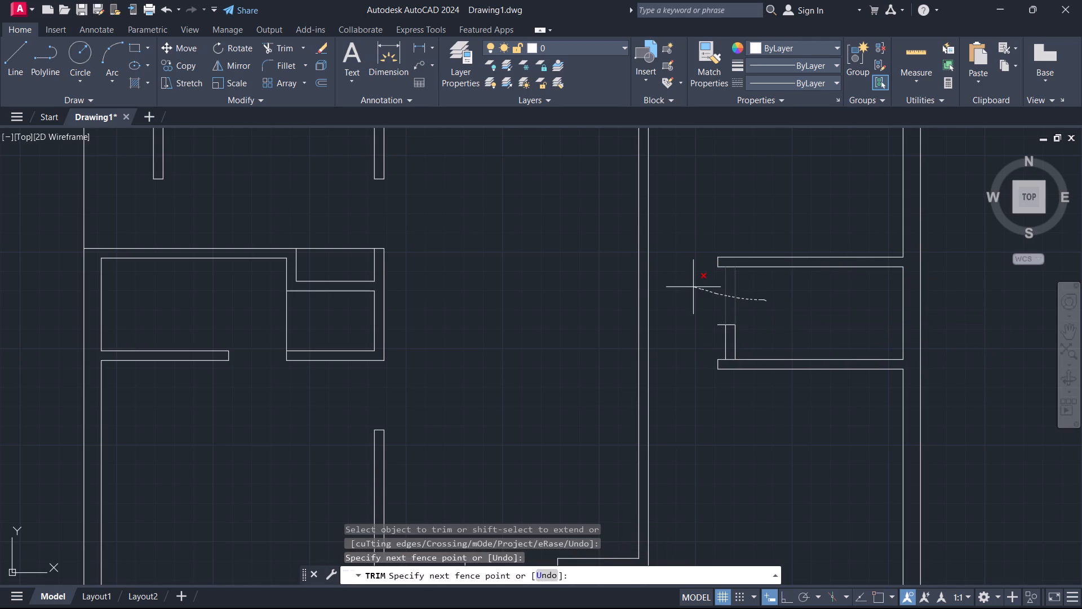
left_click_drag(693, 287, 721, 318)
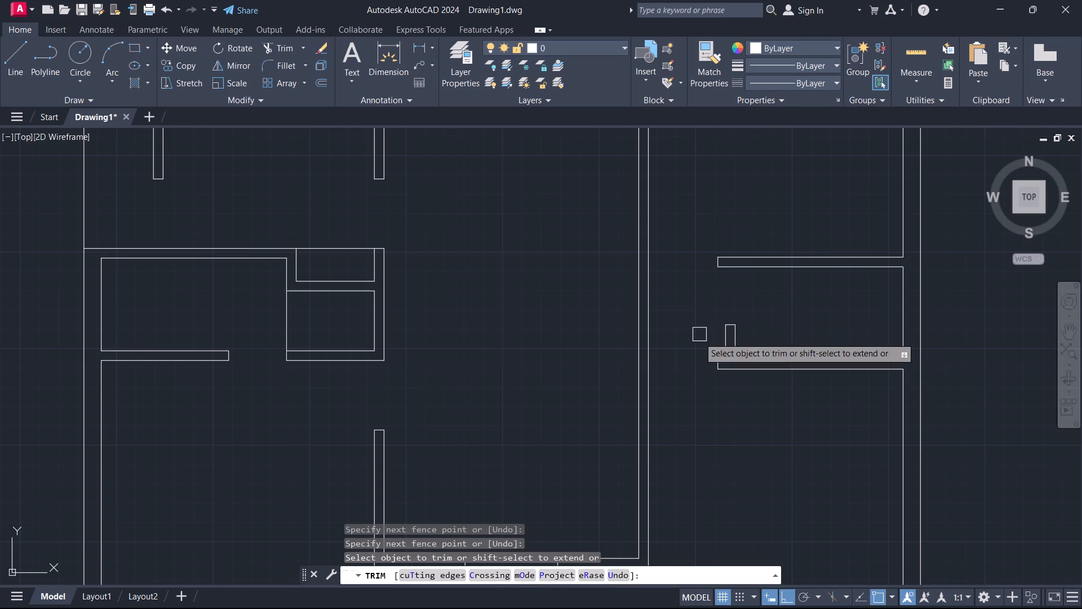
scroll(722, 418, "up", 4)
left_click_drag(721, 179, 724, 173)
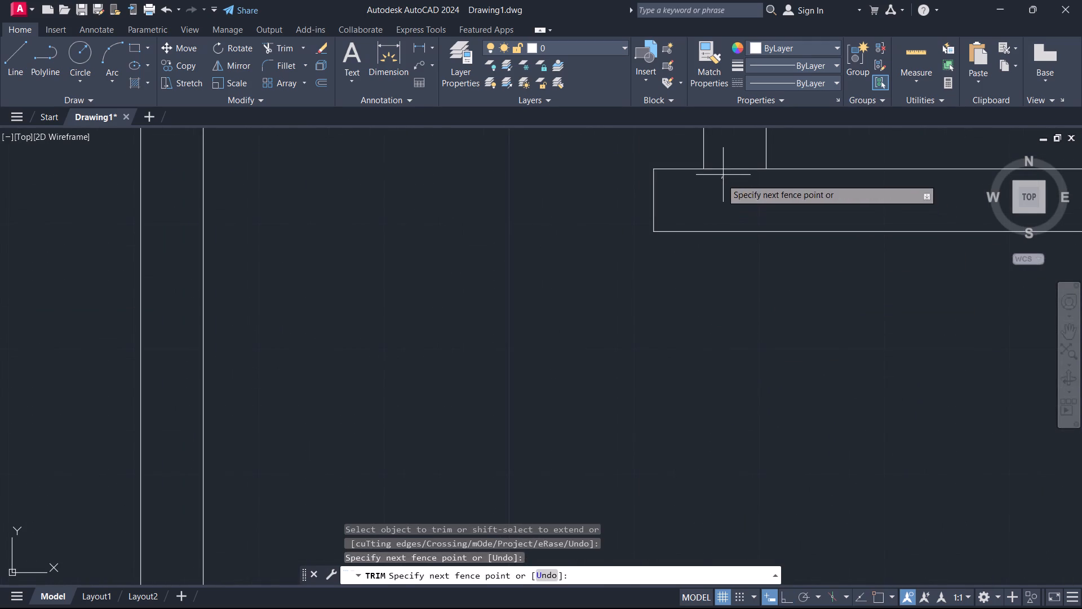
left_click_drag(724, 173, 728, 157)
key("Escape")
Examine the lower apartment's layout around the toilet, passage and hall.
scroll(722, 161, "up", 1)
scroll(718, 166, "down", 8)
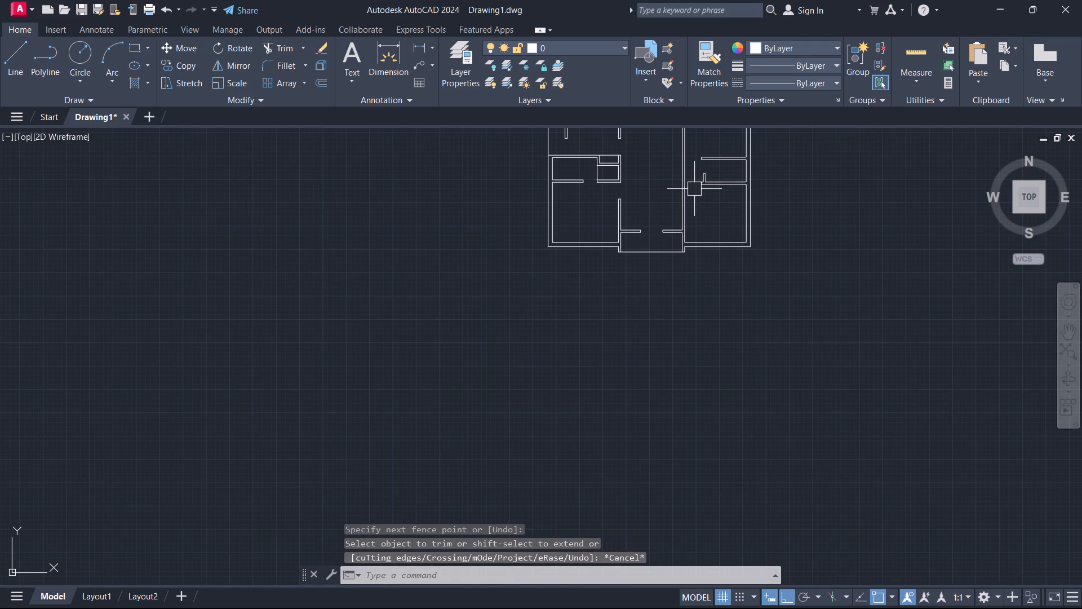
scroll(688, 199, "down", 1)
middle_click_drag(686, 202, 677, 315)
scroll(704, 233, "up", 1)
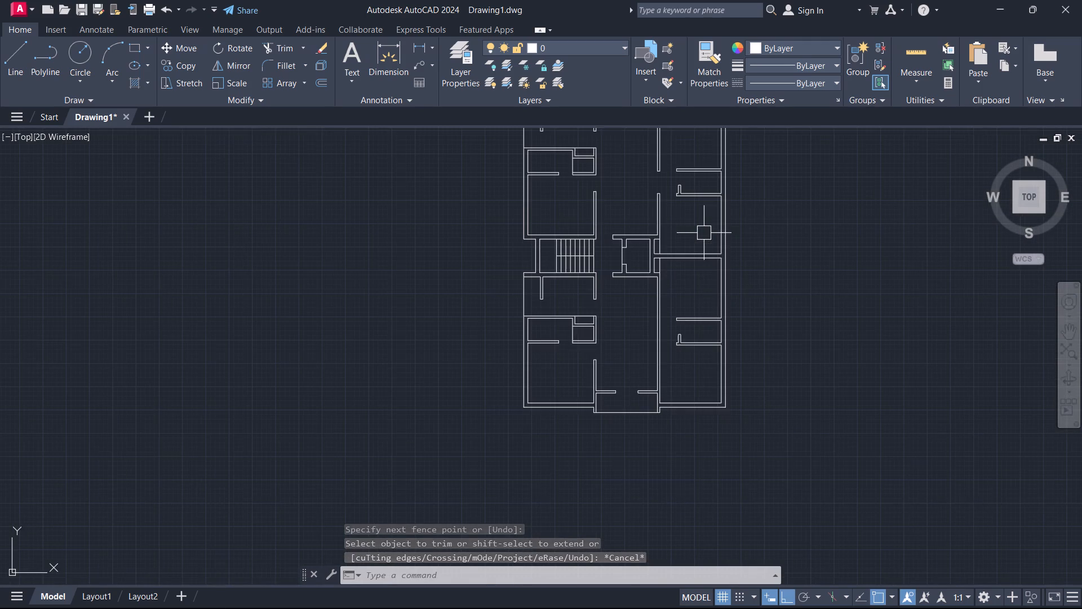
scroll(691, 279, "up", 1)
middle_click_drag(691, 279, 712, 194)
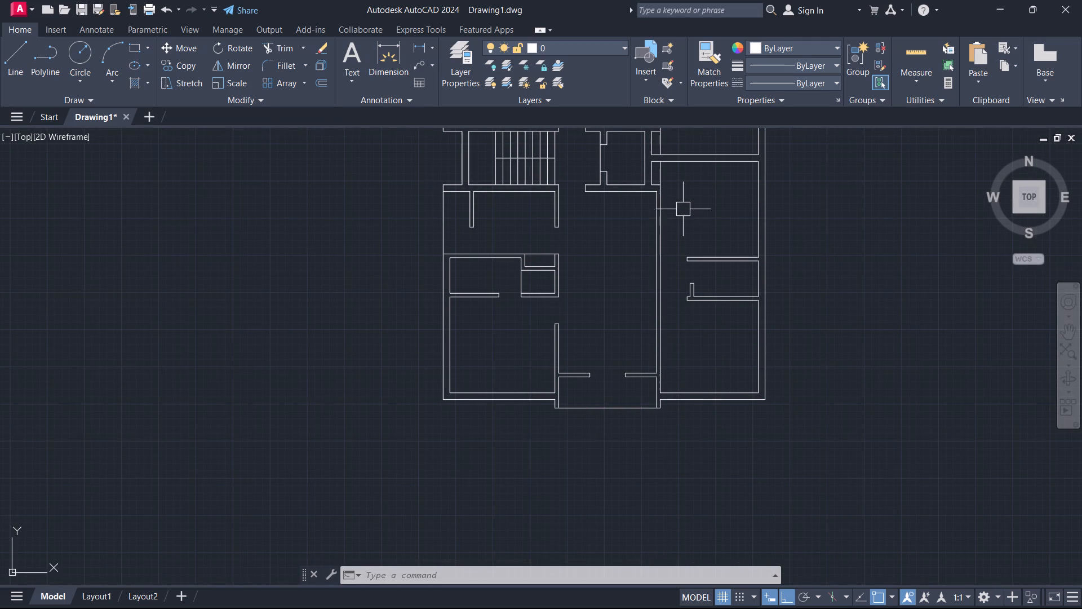
scroll(667, 254, "down", 1)
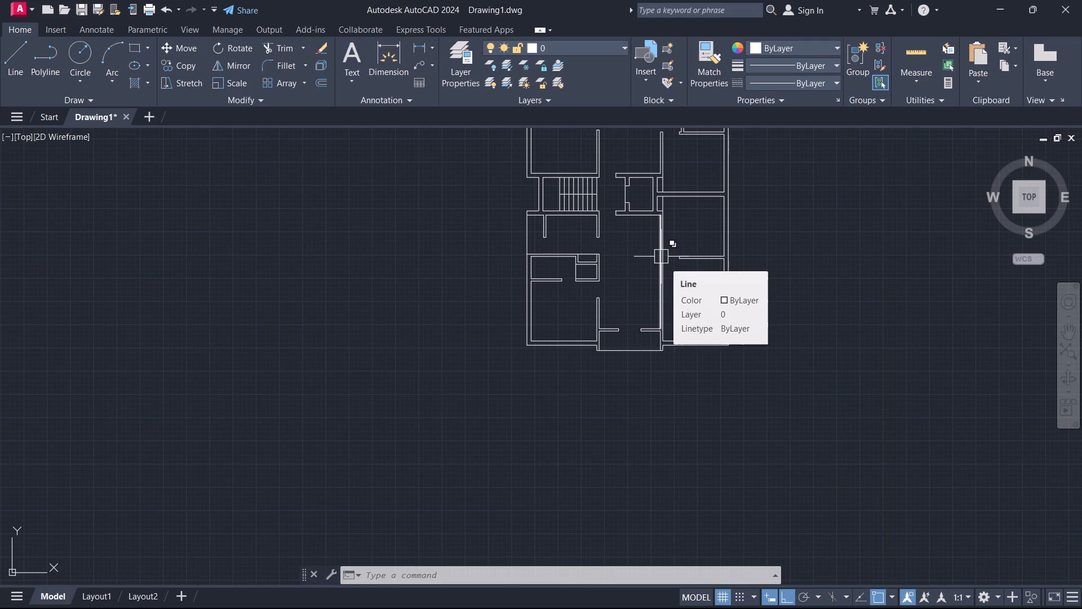
scroll(661, 258, "up", 2)
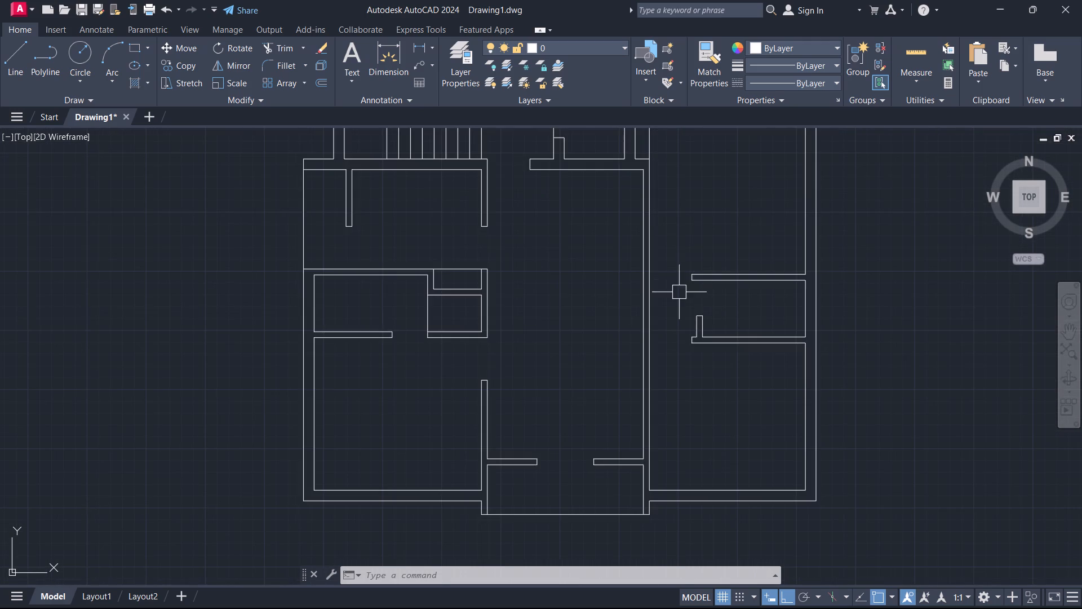
Extend the inner line of the toilet's north cross wall west through both lines of the hall's east wall.
scroll(711, 302, "up", 1)
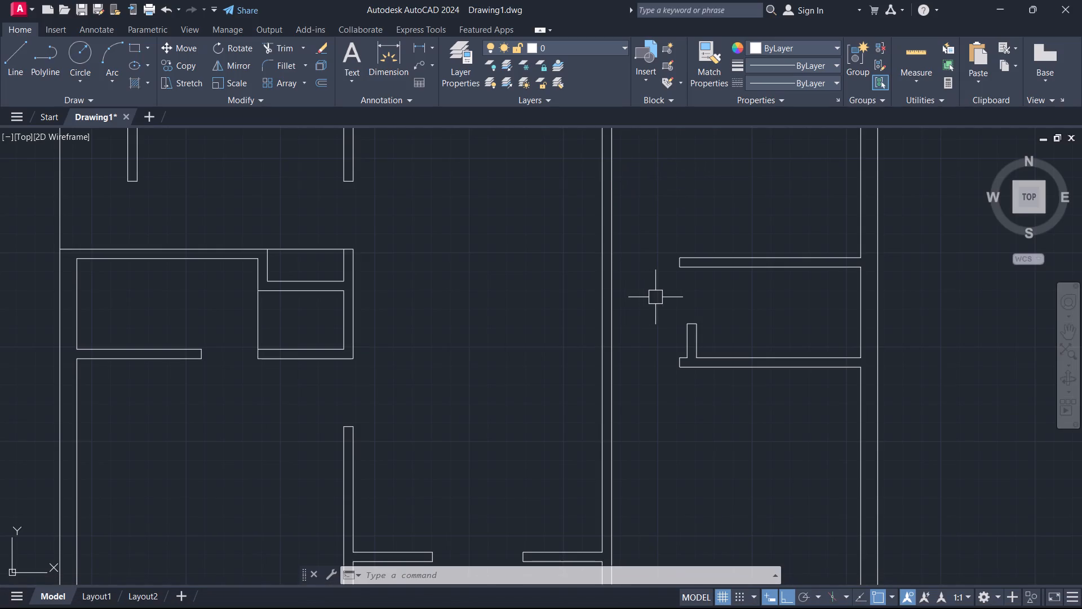
type("ex")
key("space")
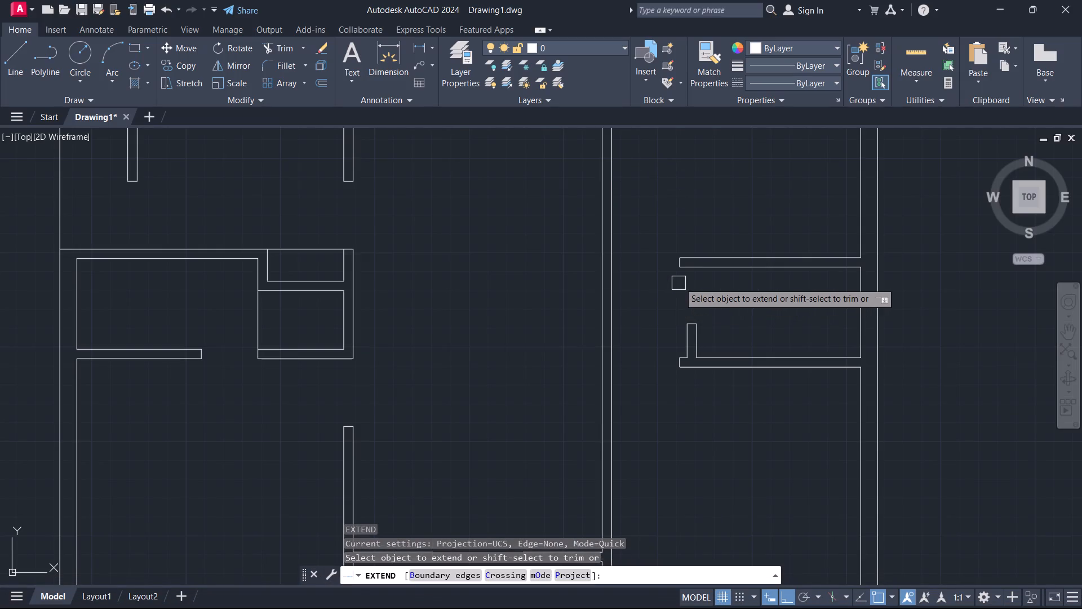
scroll(689, 276, "up", 2)
left_click(708, 258)
left_click(698, 256)
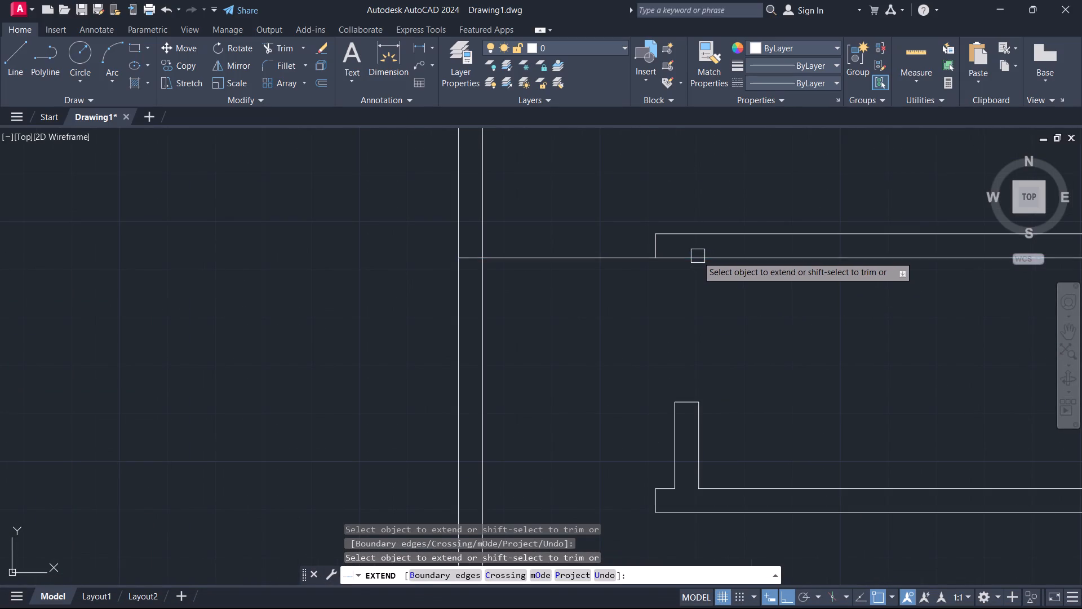
Extend the short inner line of the toilet's south cross wall west through both lines of the hall's east wall.
scroll(712, 345, "down", 1)
middle_click_drag(711, 333, 760, 151)
scroll(734, 224, "up", 2)
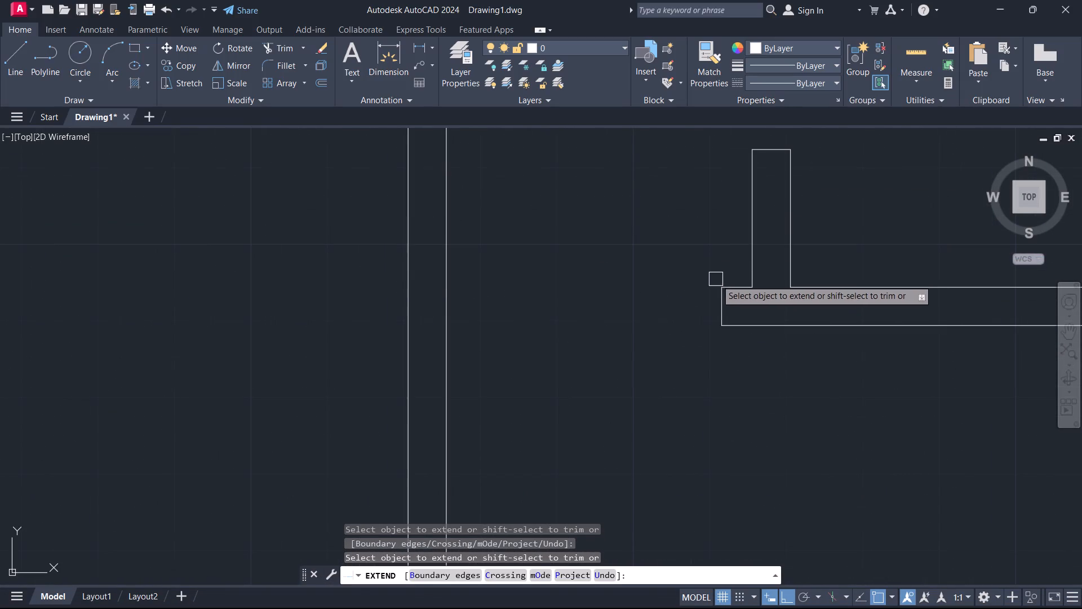
left_click(730, 287)
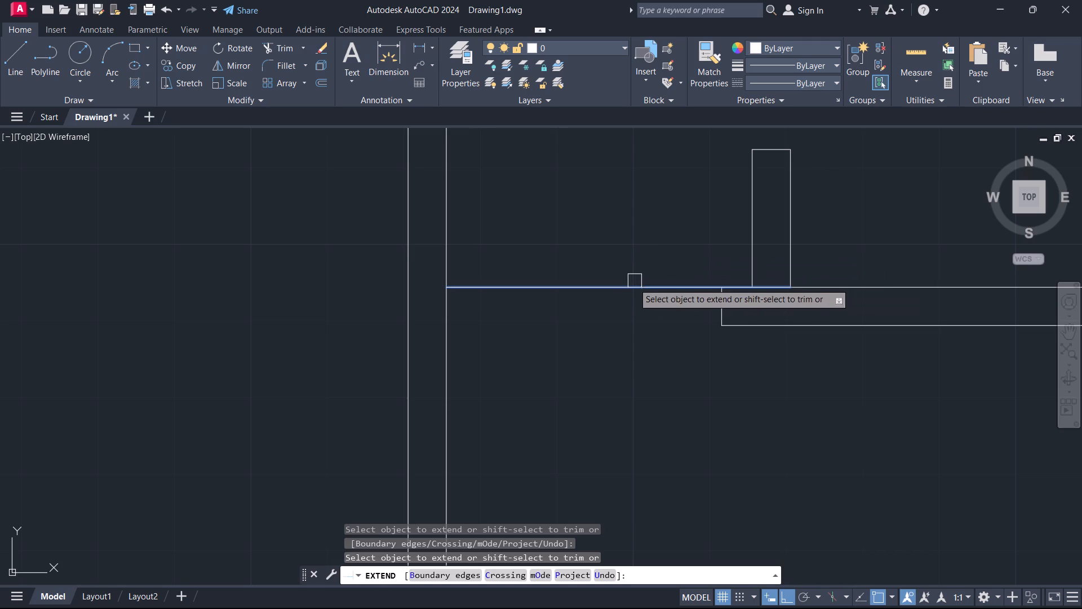
left_click(632, 283)
left_click(596, 280)
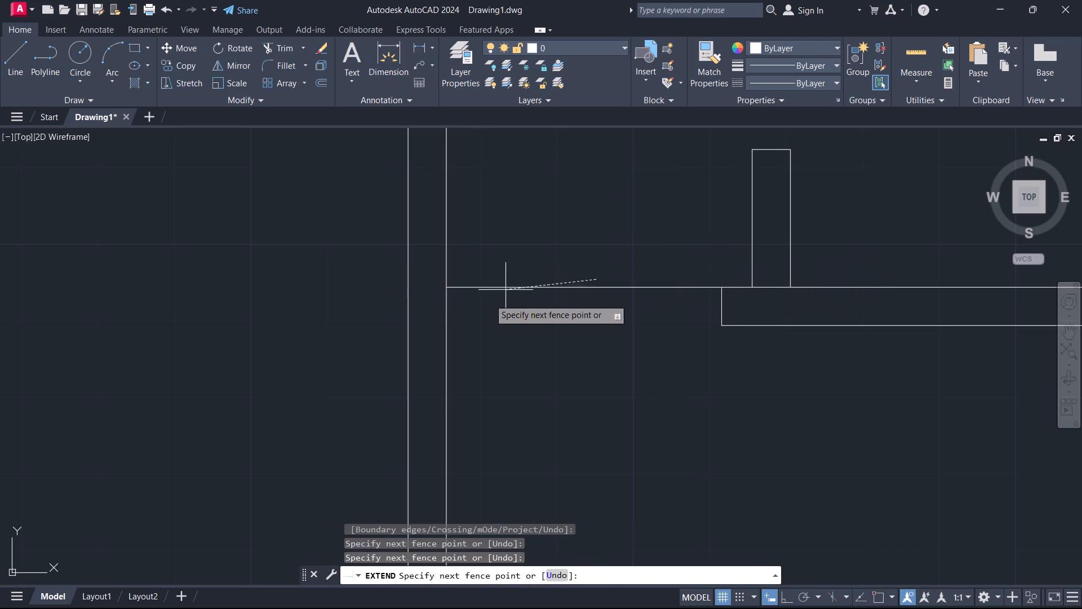
left_click(461, 310)
scroll(796, 254, "up", 1)
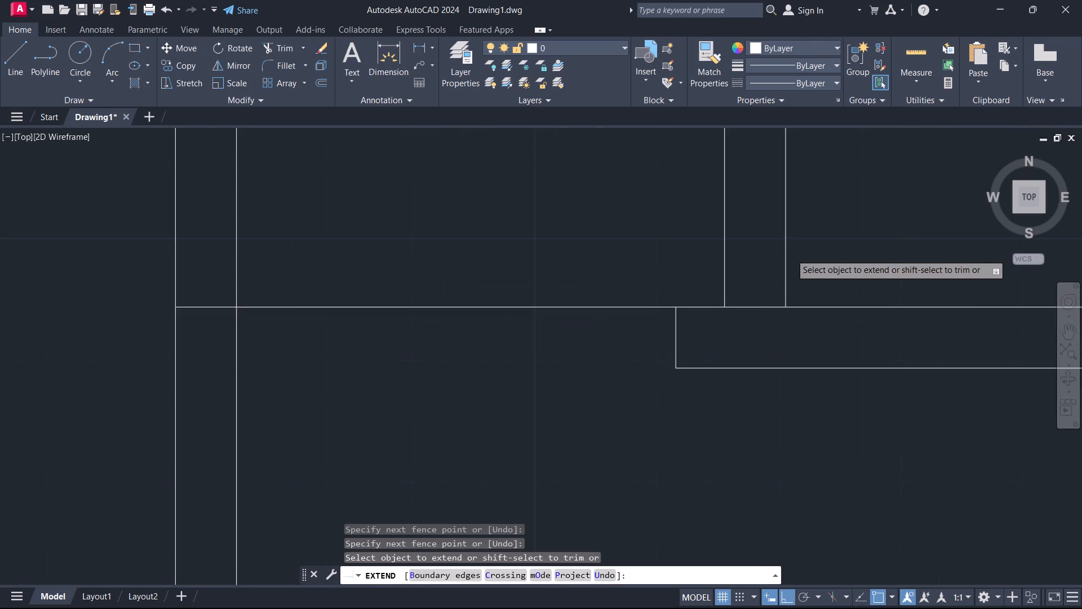
scroll(788, 255, "up", 1)
key("Escape")
Stretch the extended south cross wall line's east endpoint back to the west face of the partition stub.
left_click(735, 330)
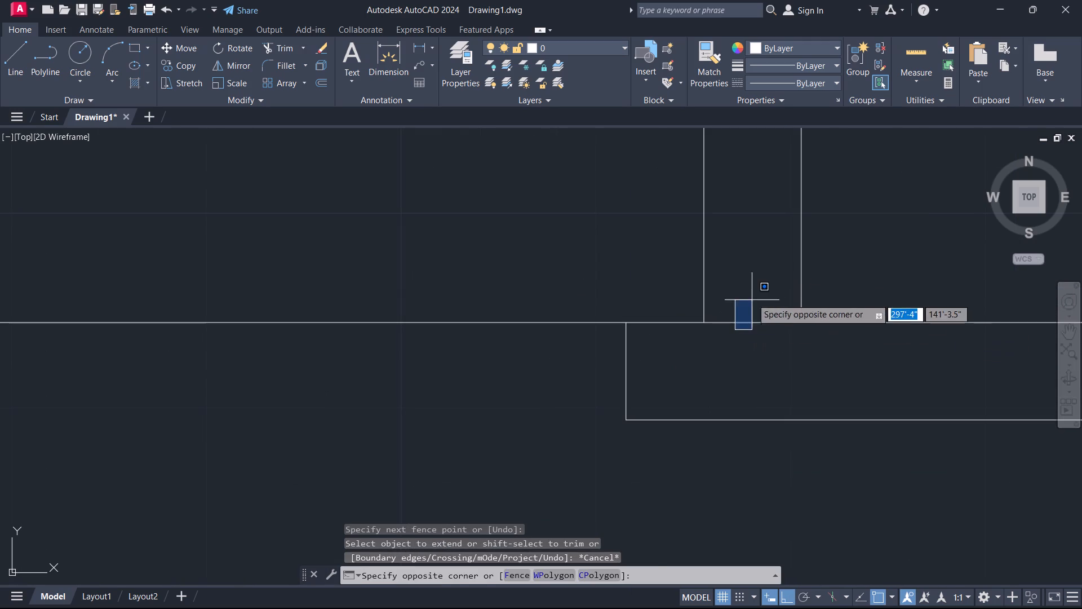
left_click(752, 294)
left_click(775, 328)
left_click(799, 324)
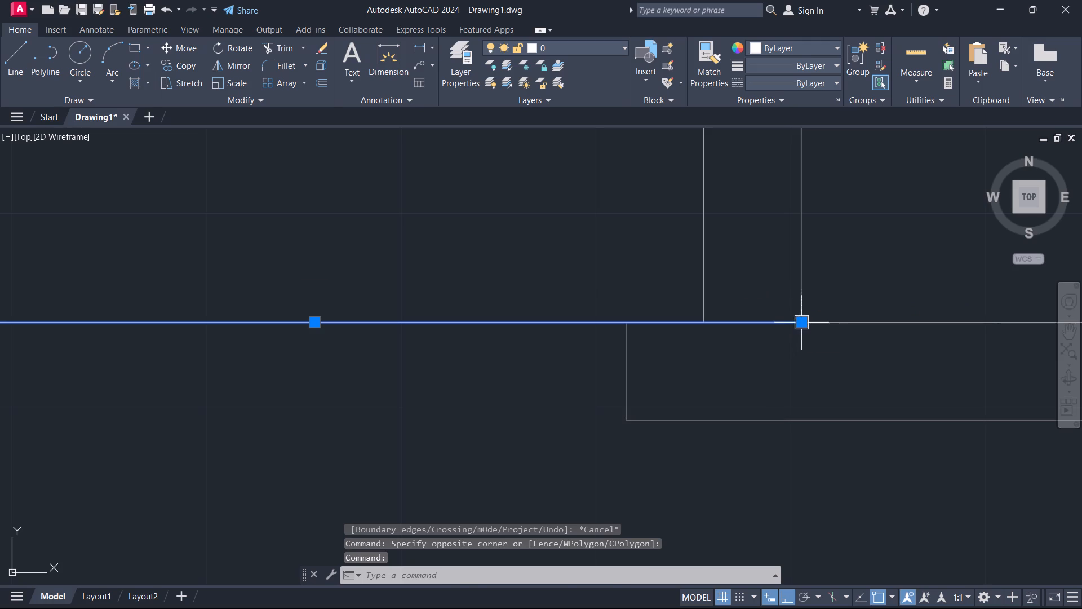
left_click(705, 319)
key("Escape")
Trim the hall's east wall between the two extended lines and remove their parts across the passage, leaving a capped opening.
scroll(606, 160, "down", 4)
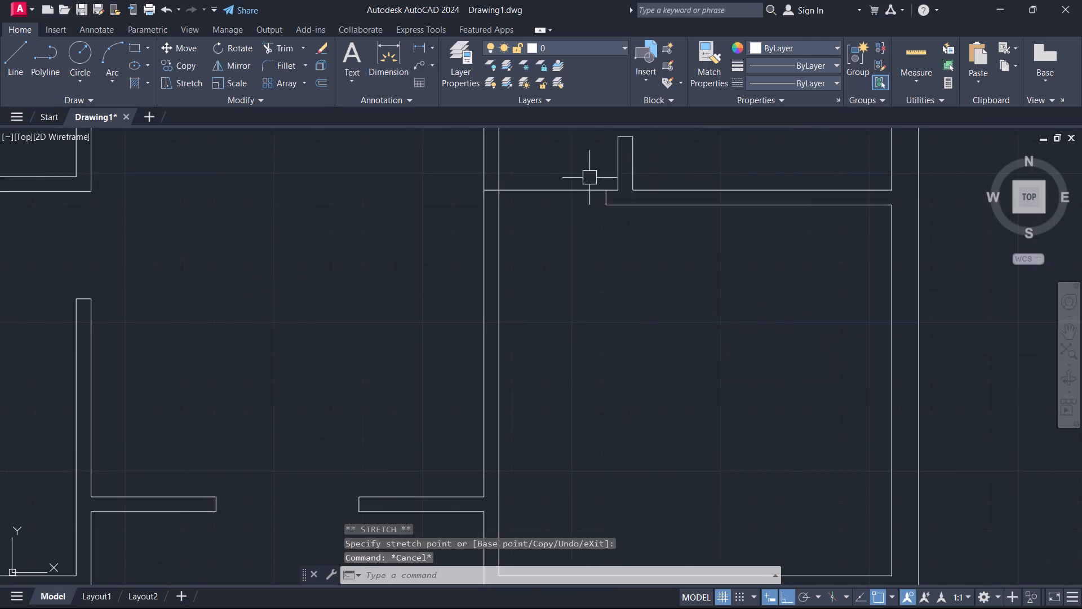
scroll(575, 184, "down", 3)
middle_click_drag(575, 184, 574, 222)
scroll(520, 176, "up", 4)
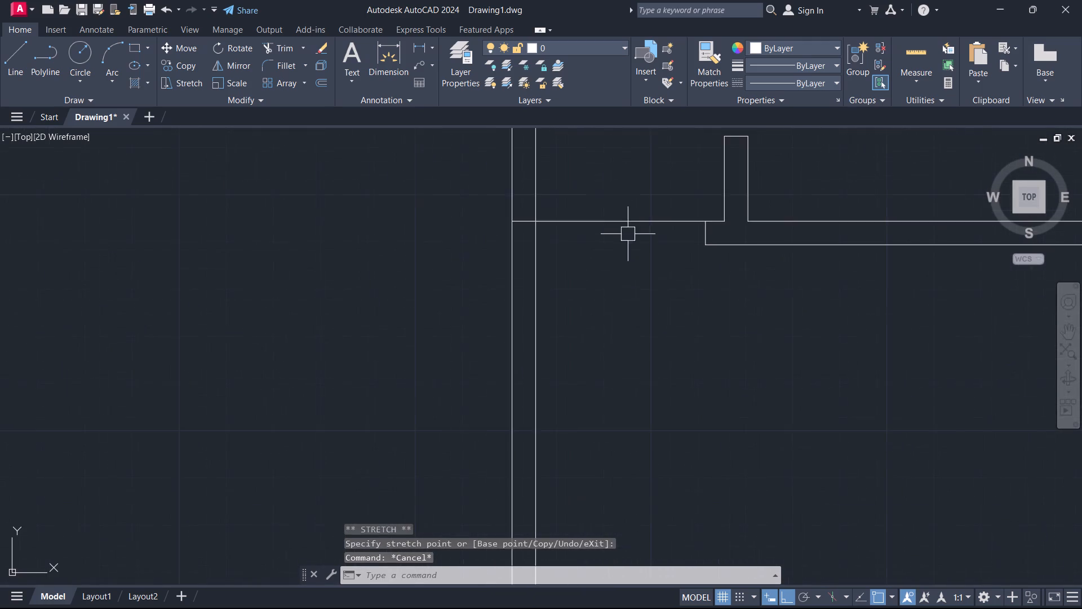
middle_click_drag(658, 196, 588, 379)
scroll(588, 379, "down", 2)
scroll(577, 333, "up", 1)
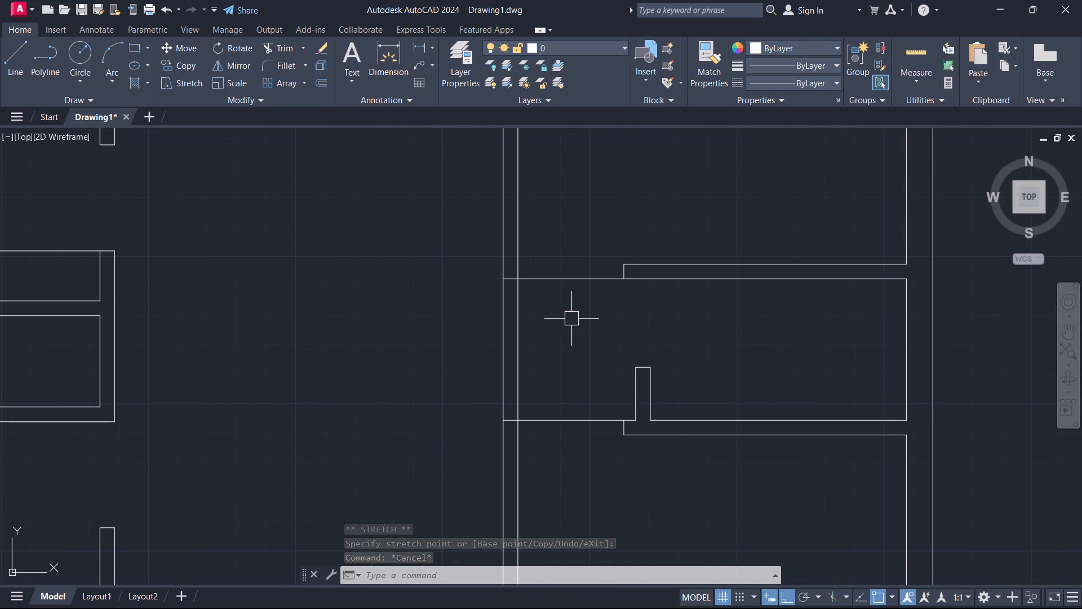
type("tr")
key("space")
left_click_drag(569, 303, 496, 324)
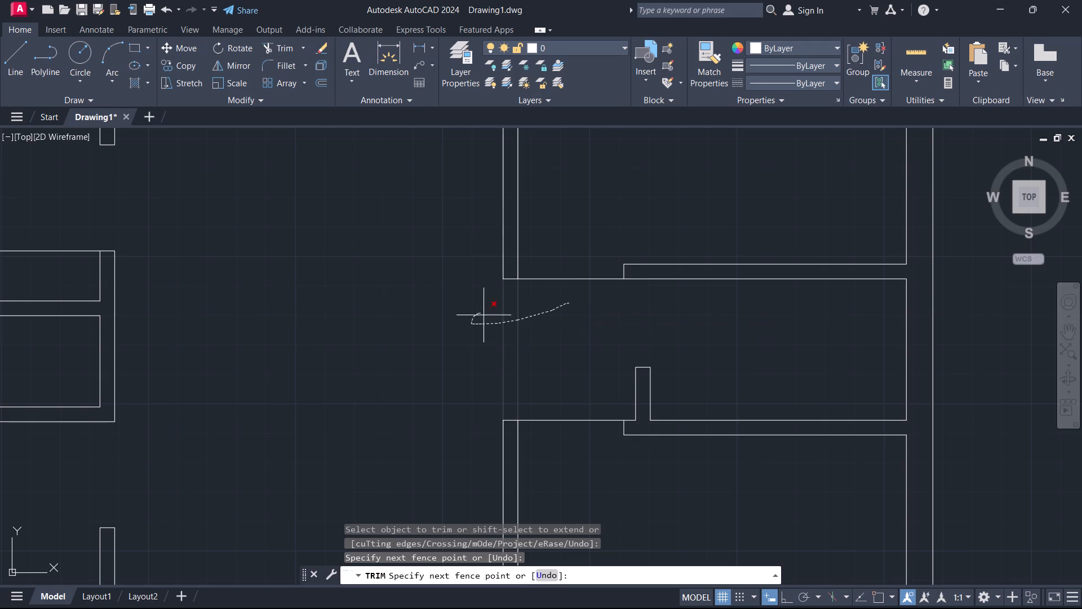
left_click_drag(496, 324, 624, 242)
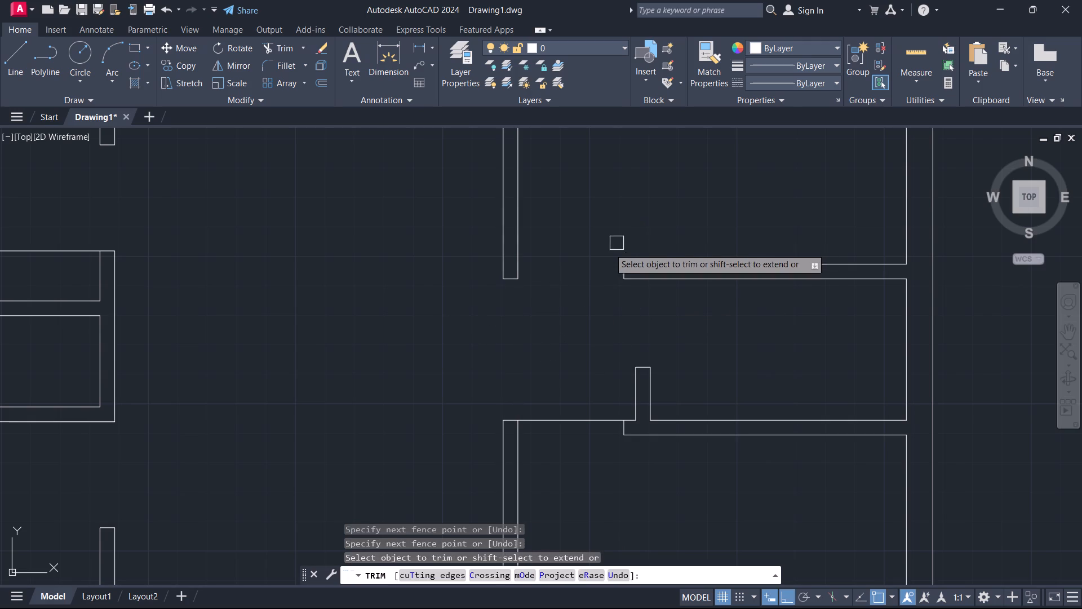
left_click_drag(575, 309, 543, 440)
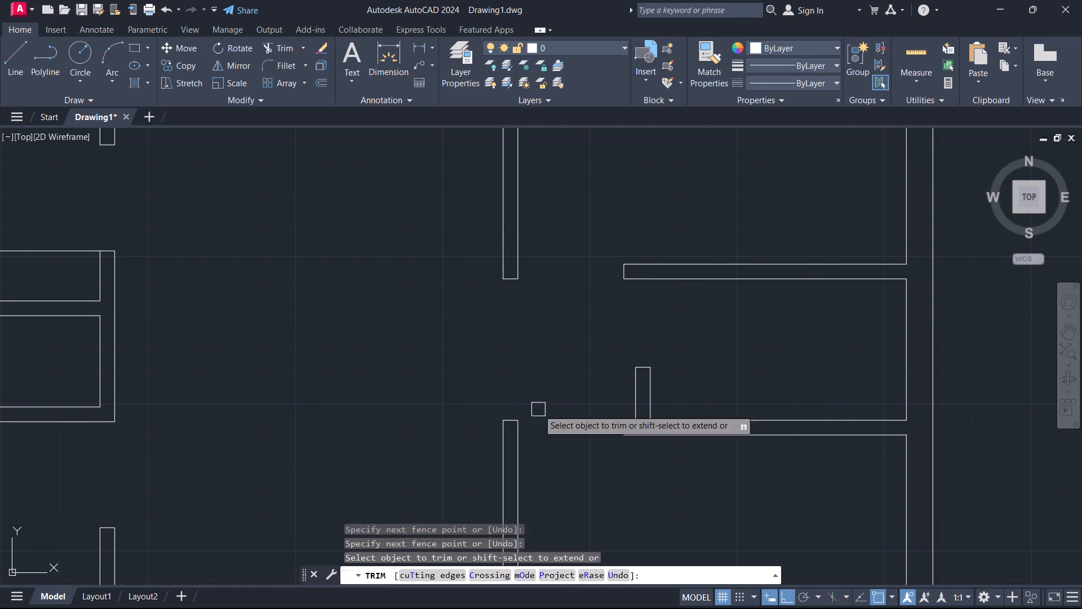
scroll(538, 409, "down", 3)
middle_click_drag(538, 407, 588, 325)
key("Escape")
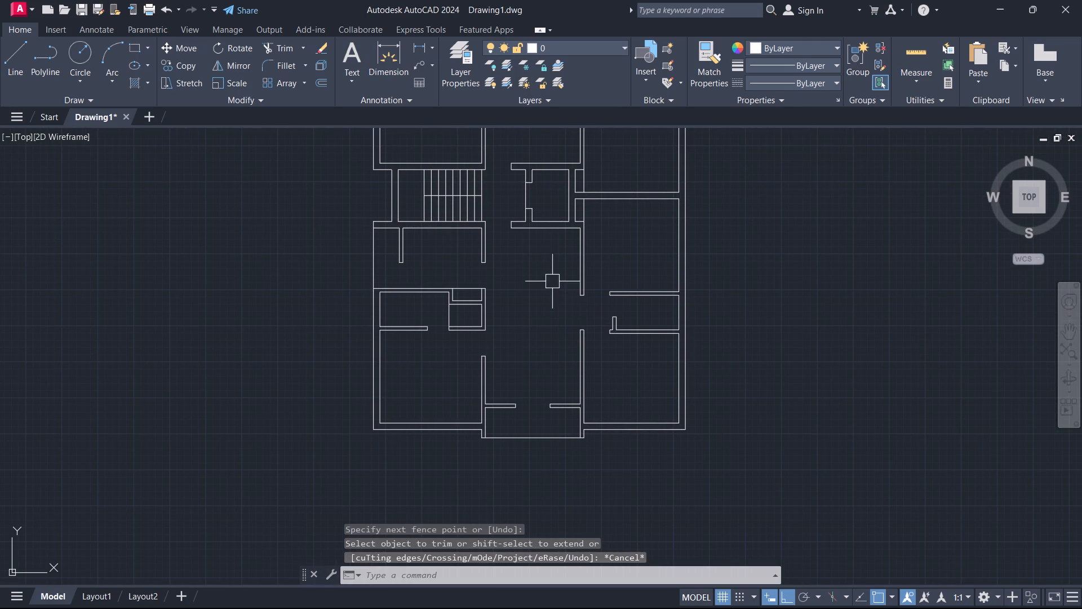
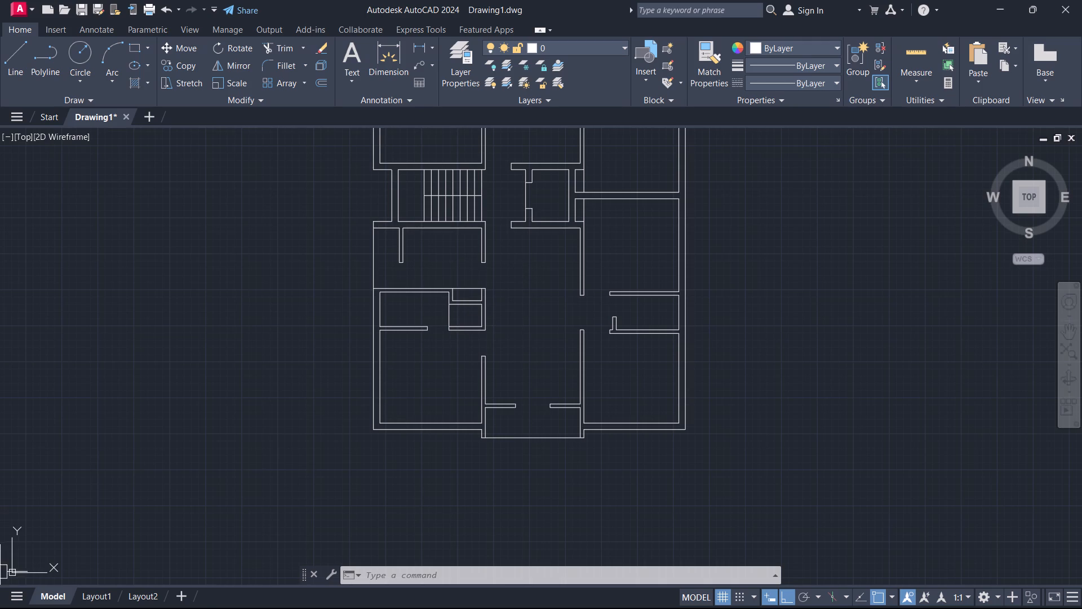
Draw a frame outline from the midpoint of the left wall stub's end at the north doorway: 2" across, 2.5" up, and a segment back to the wall.
middle_click_drag(445, 369, 612, 242)
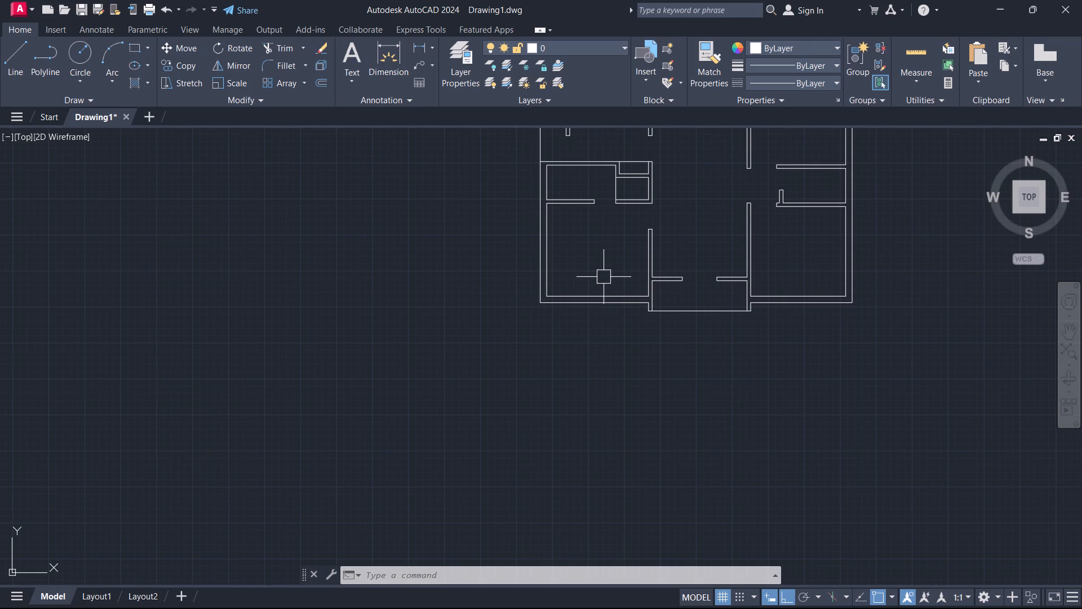
scroll(606, 314, "up", 1)
middle_click_drag(653, 261, 679, 409)
scroll(604, 287, "up", 1)
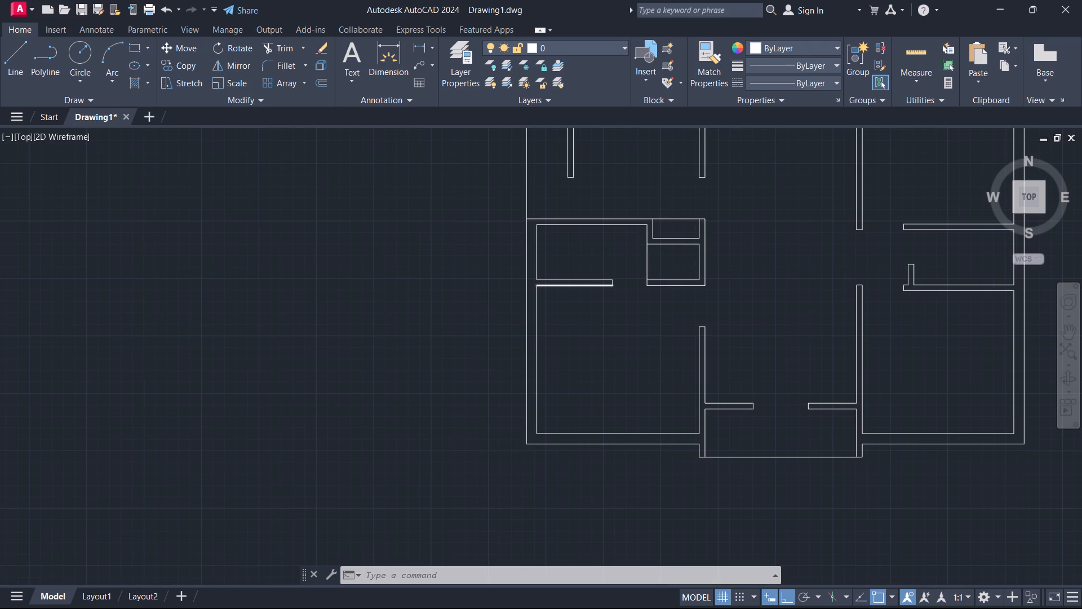
middle_click_drag(604, 287, 634, 387)
scroll(634, 387, "down", 2)
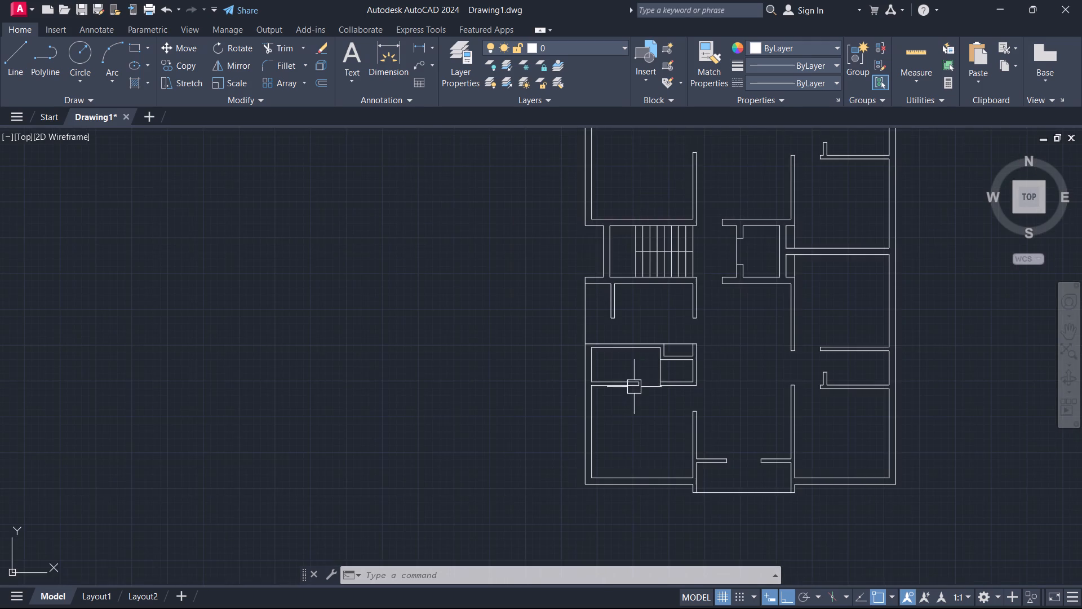
scroll(725, 218, "down", 2)
scroll(722, 208, "up", 1)
middle_click_drag(722, 204, 699, 422)
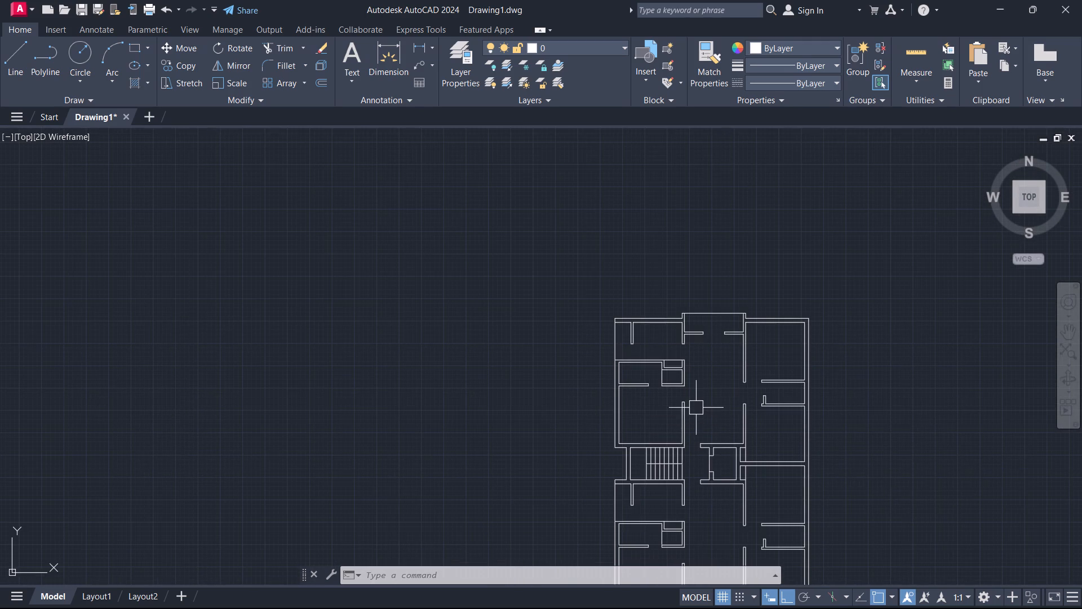
scroll(695, 405, "up", 2)
scroll(702, 302, "up", 3)
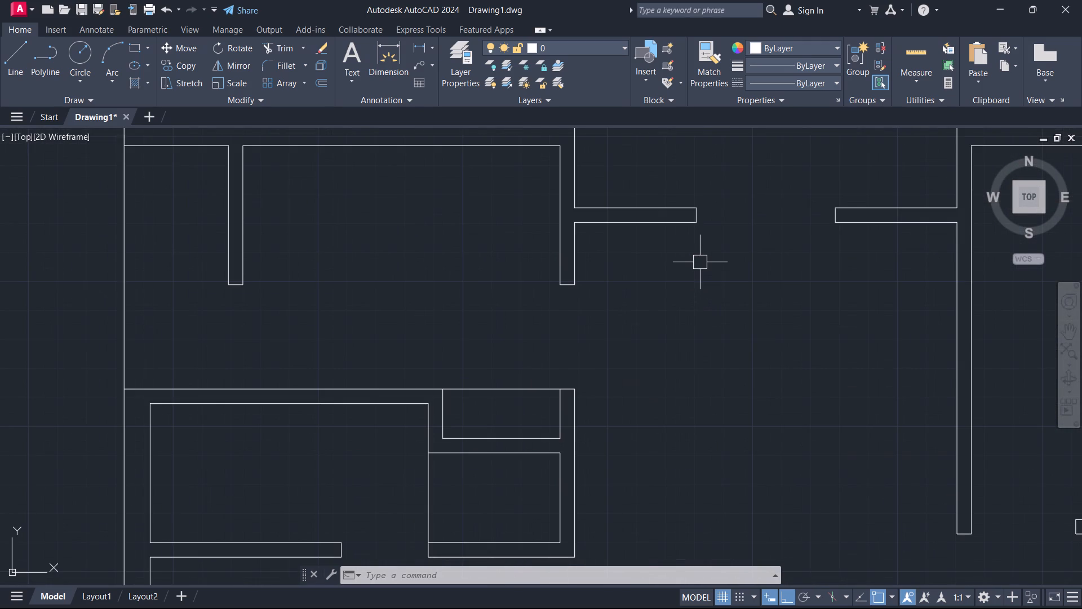
type("l")
key("space")
scroll(699, 261, "up", 1)
middle_click_drag(698, 230, 713, 336)
left_click(704, 252)
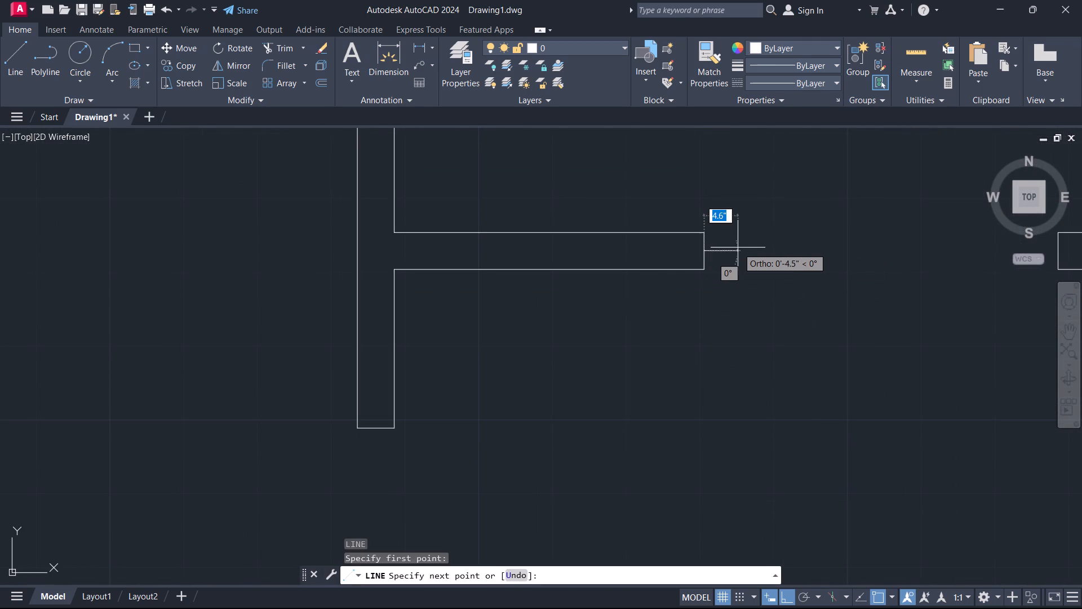
key("2")
key("Return")
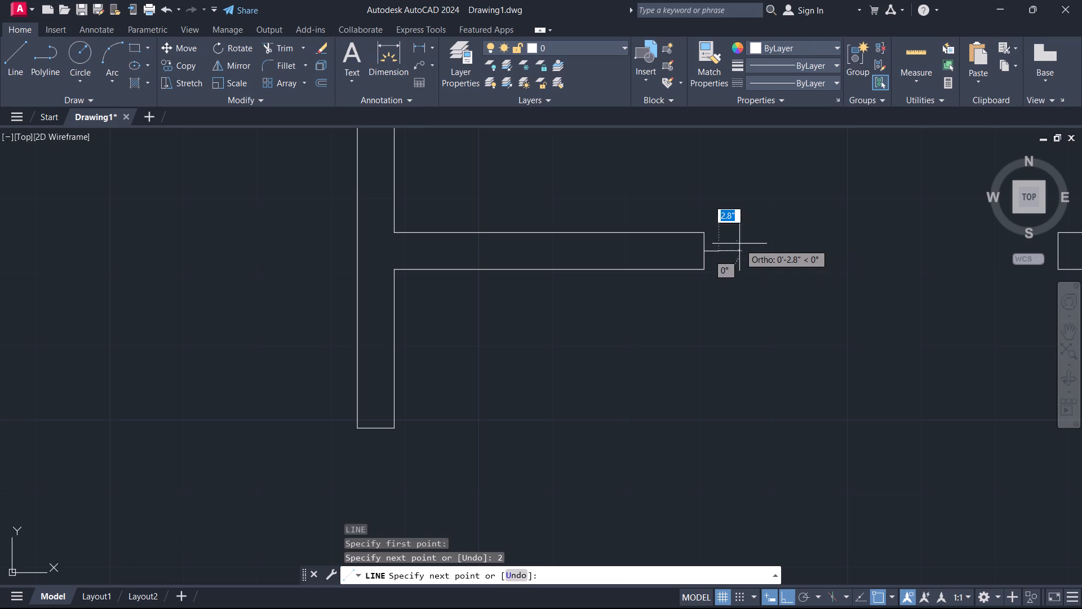
type("2.")
key("5")
key("Return")
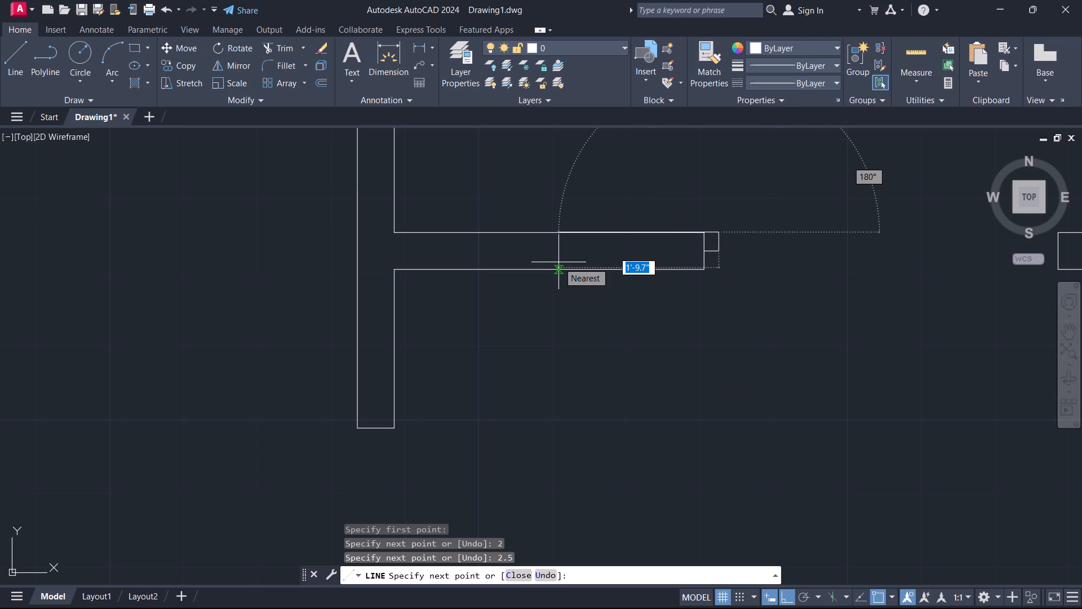
left_click(558, 262)
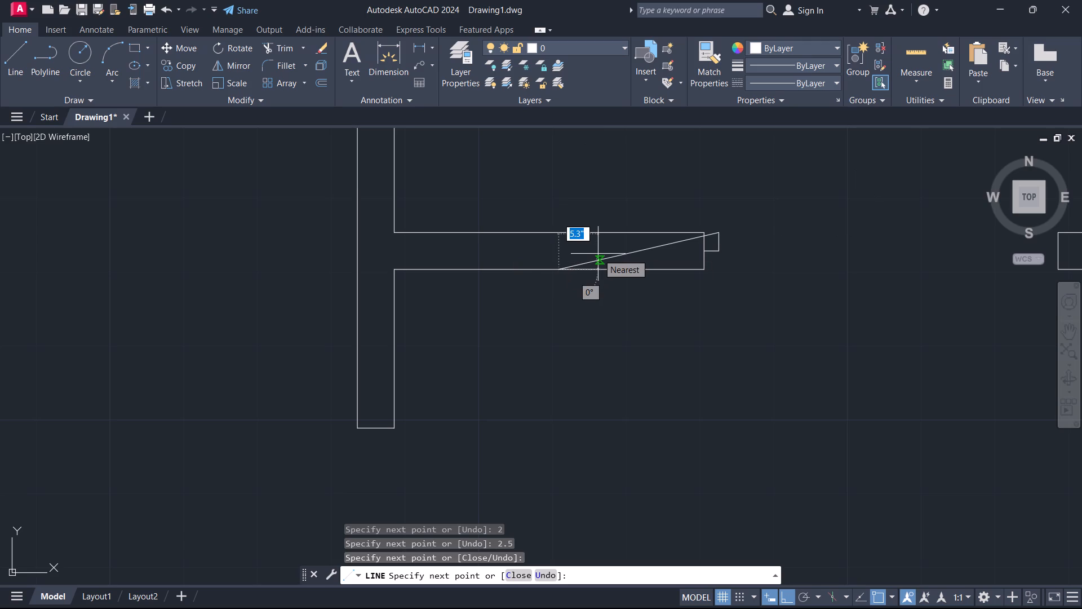
key("grave")
key("Escape")
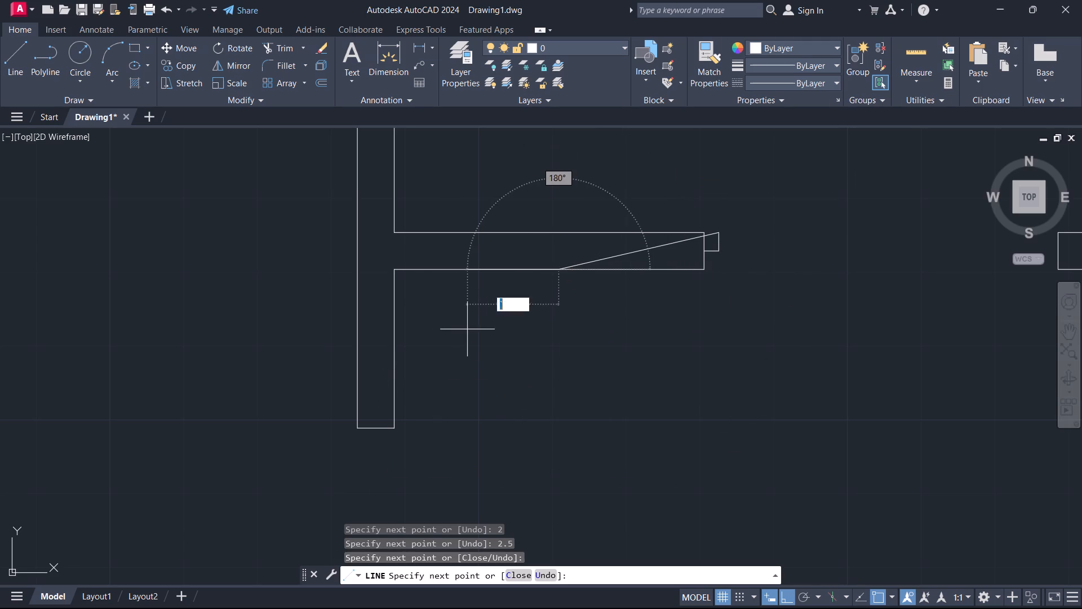
scroll(477, 328, "up", 2)
key("Escape")
middle_click_drag(477, 328, 464, 423)
scroll(463, 423, "down", 4)
scroll(578, 364, "up", 5)
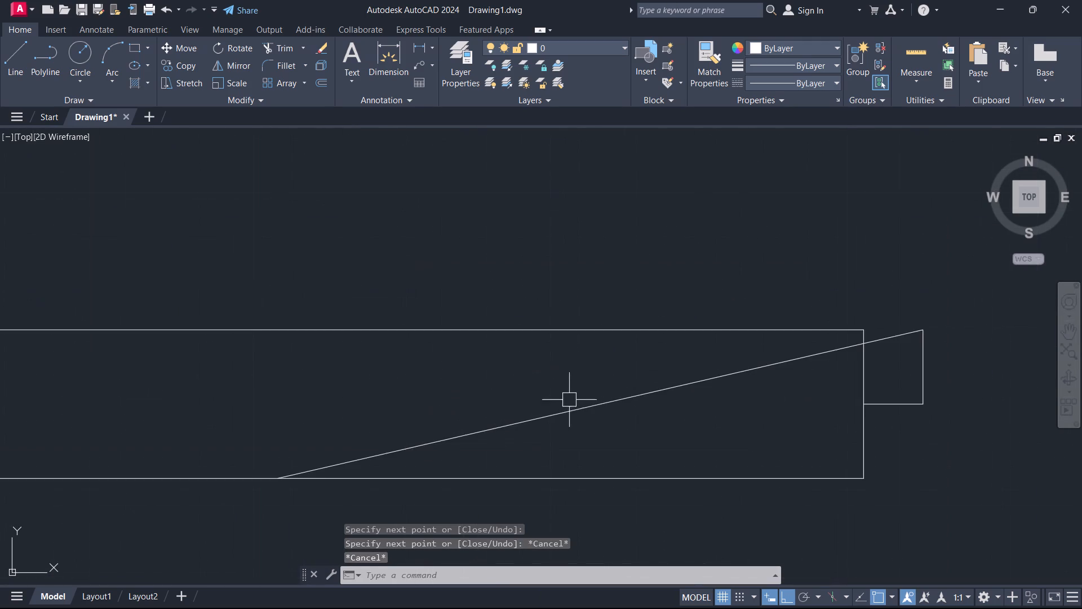
Stretch the slanted segment's far end to the wall stub's upper corner, squaring off the door frame.
left_click(579, 411)
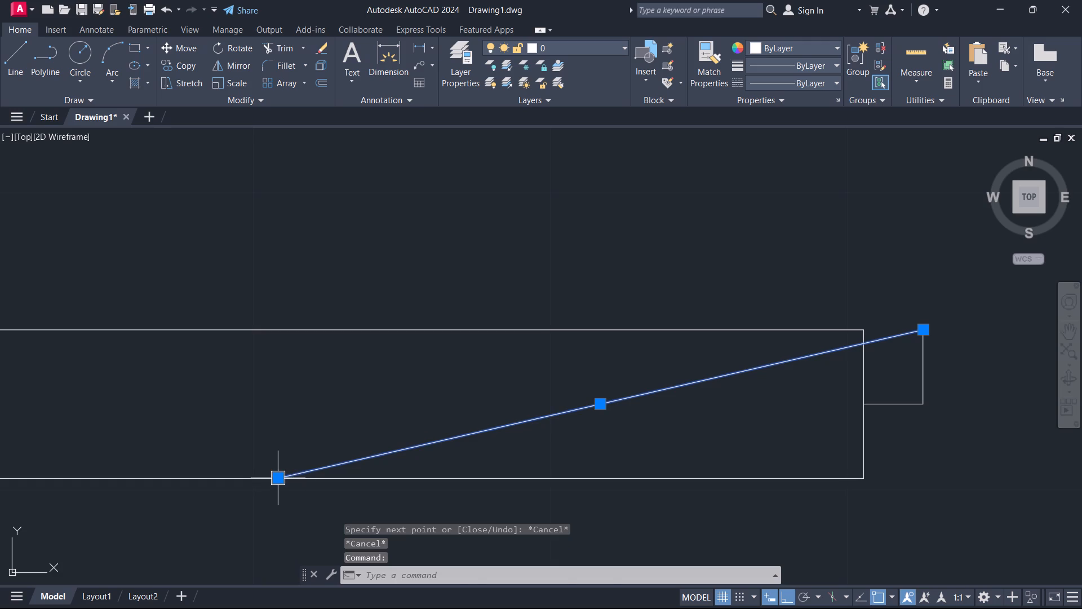
left_click_drag(277, 482, 311, 476)
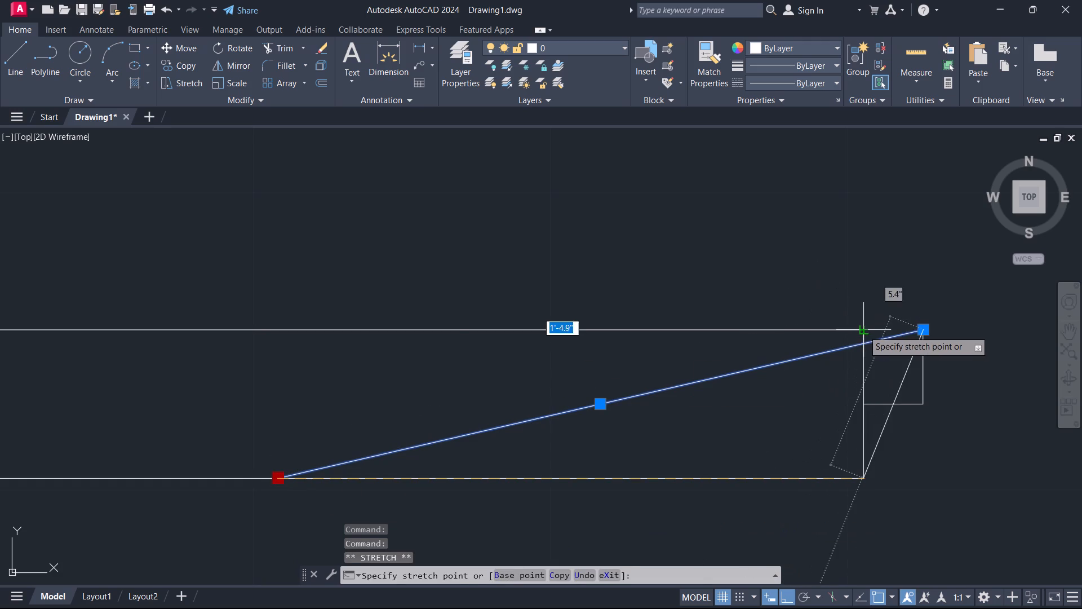
left_click(863, 330)
key("Escape")
middle_click_drag(859, 348, 548, 364)
scroll(597, 364, "down", 2)
key("Escape")
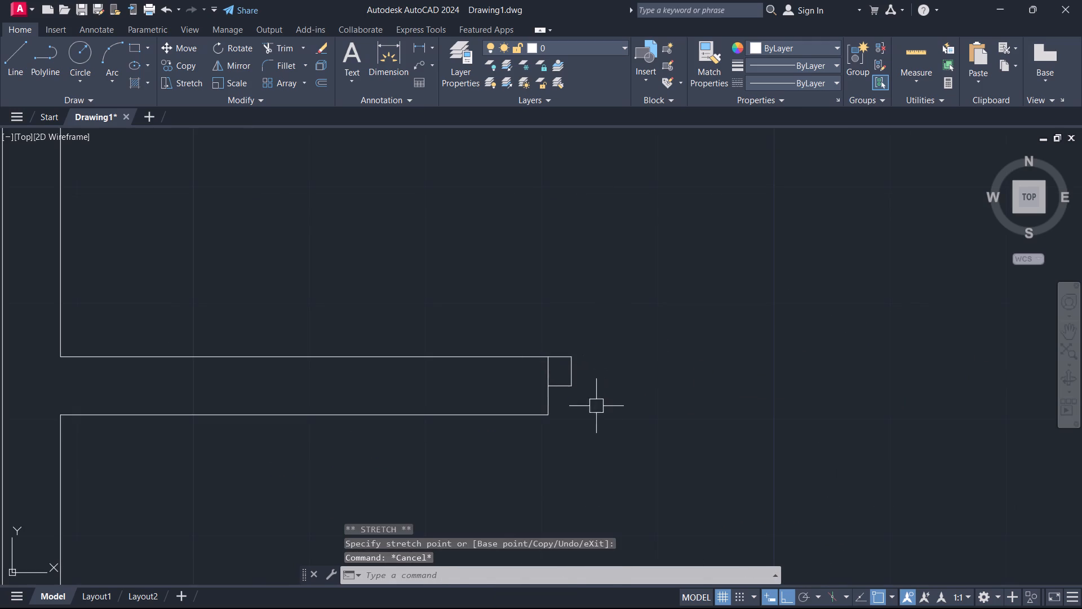
Copy the three frame lines from the left wall stub to the matching point on the right wall stub's end.
left_click_drag(593, 411, 583, 399)
left_click(563, 323)
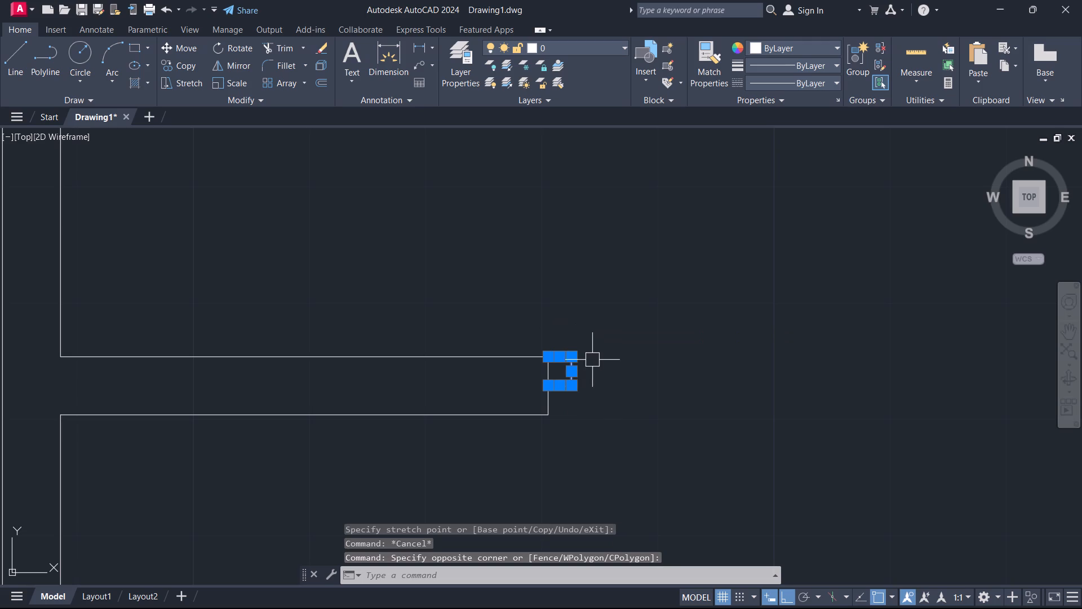
middle_click_drag(649, 348, 475, 383)
scroll(476, 383, "down", 2)
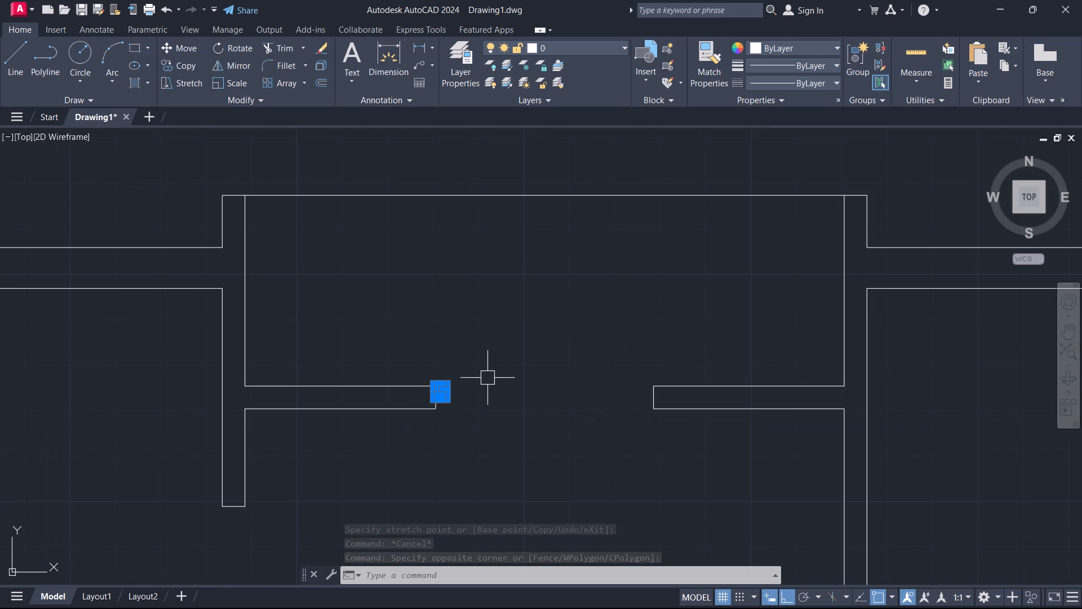
key("c")
key("o")
key("space")
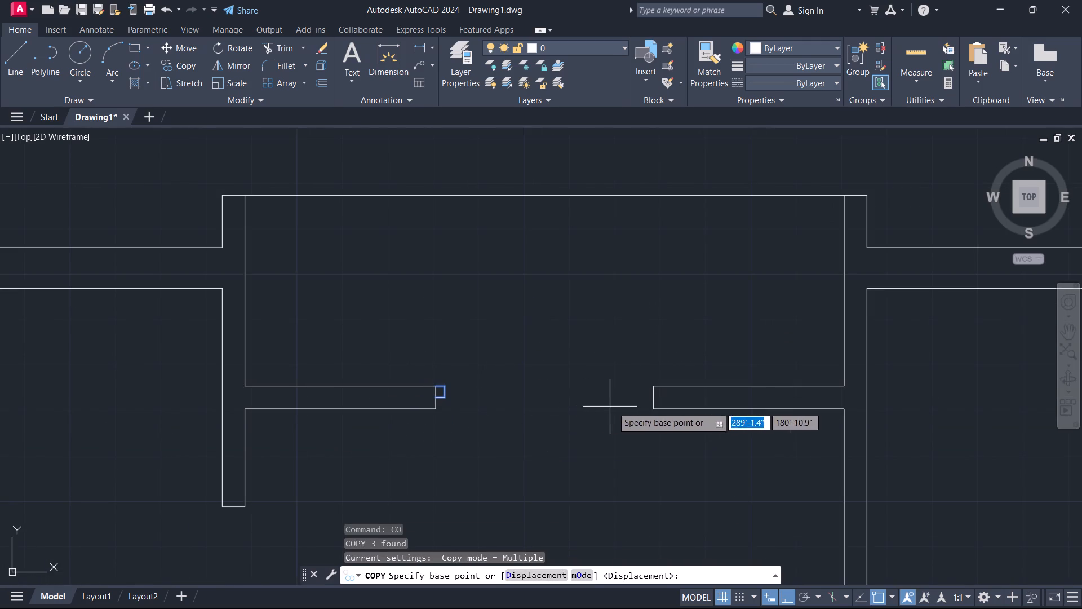
scroll(633, 401, "up", 1)
scroll(370, 414, "up", 3)
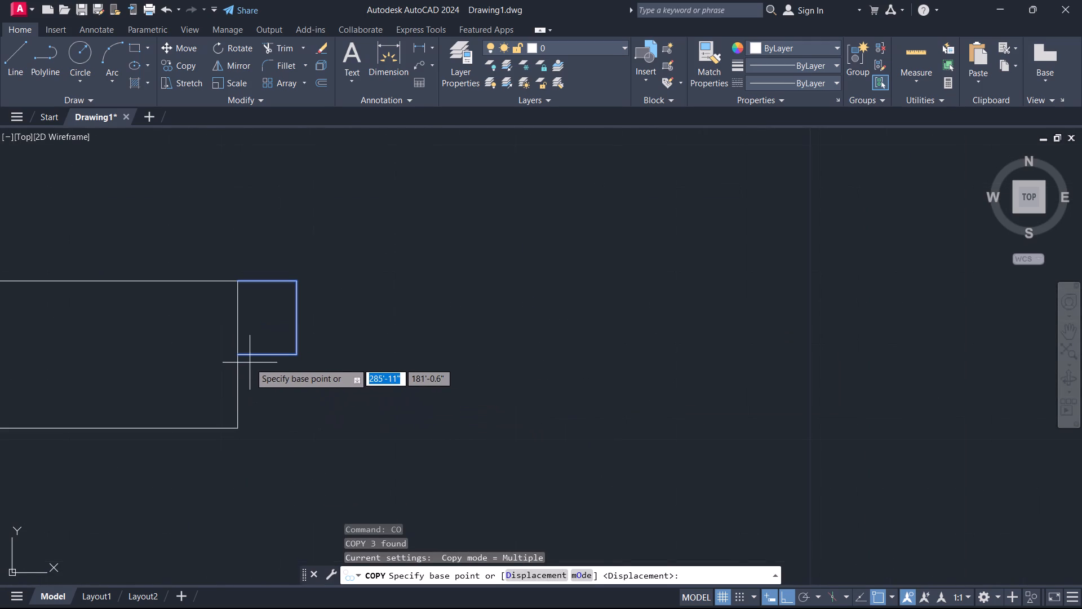
left_click(239, 356)
middle_click_drag(493, 372, 181, 381)
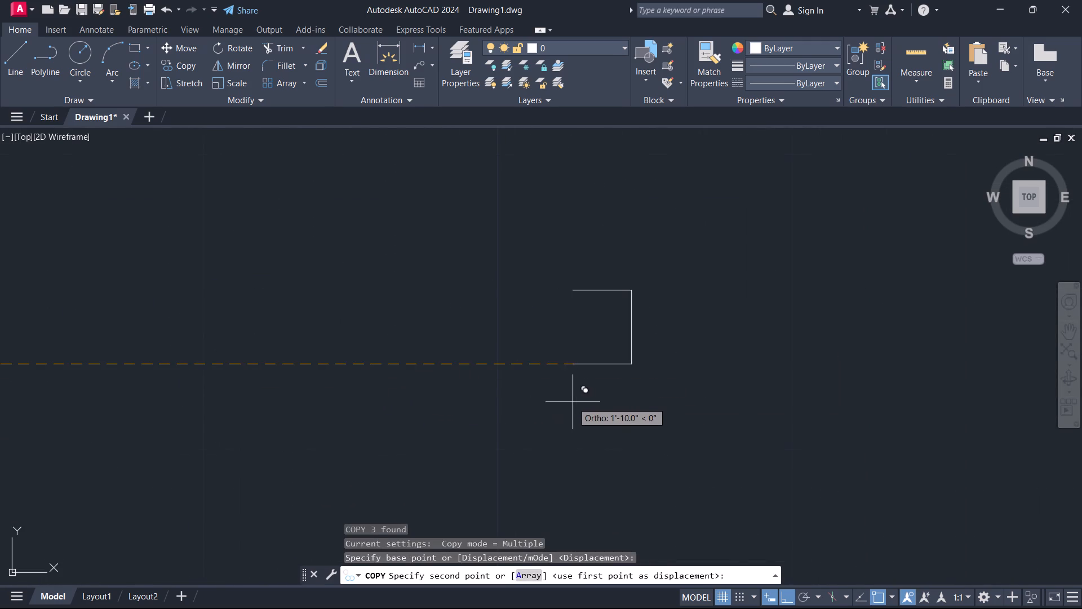
scroll(573, 401, "up", 1)
scroll(573, 401, "down", 1)
scroll(628, 390, "down", 4)
scroll(704, 381, "up", 3)
scroll(788, 396, "up", 1)
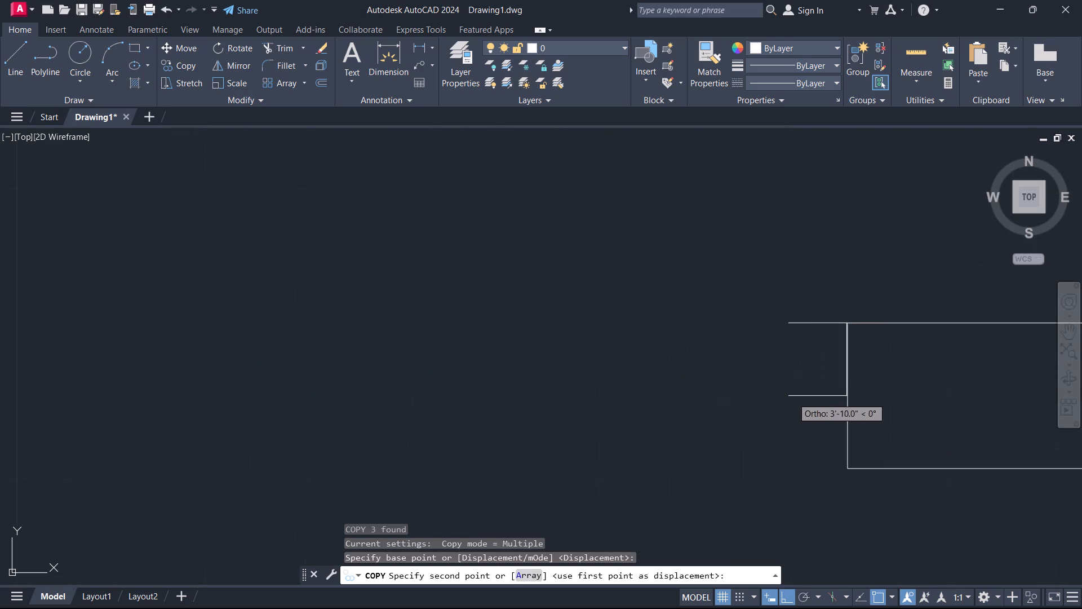
left_click(850, 393)
key("Escape")
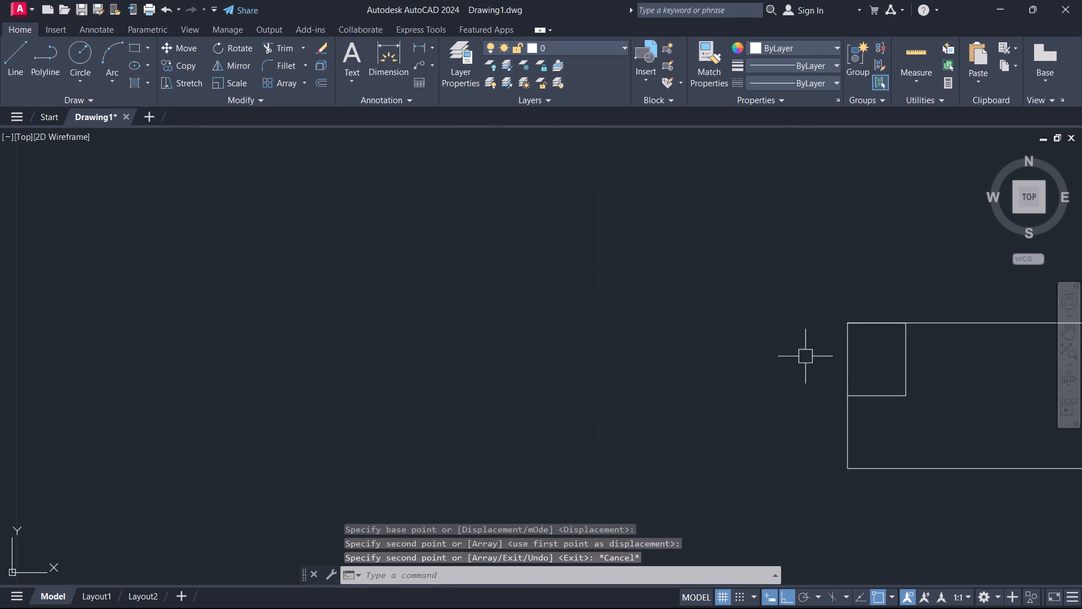
Mirror the copied frame about the right wall stub's end line, erasing the source objects.
left_click_drag(790, 295, 797, 306)
left_click(963, 420)
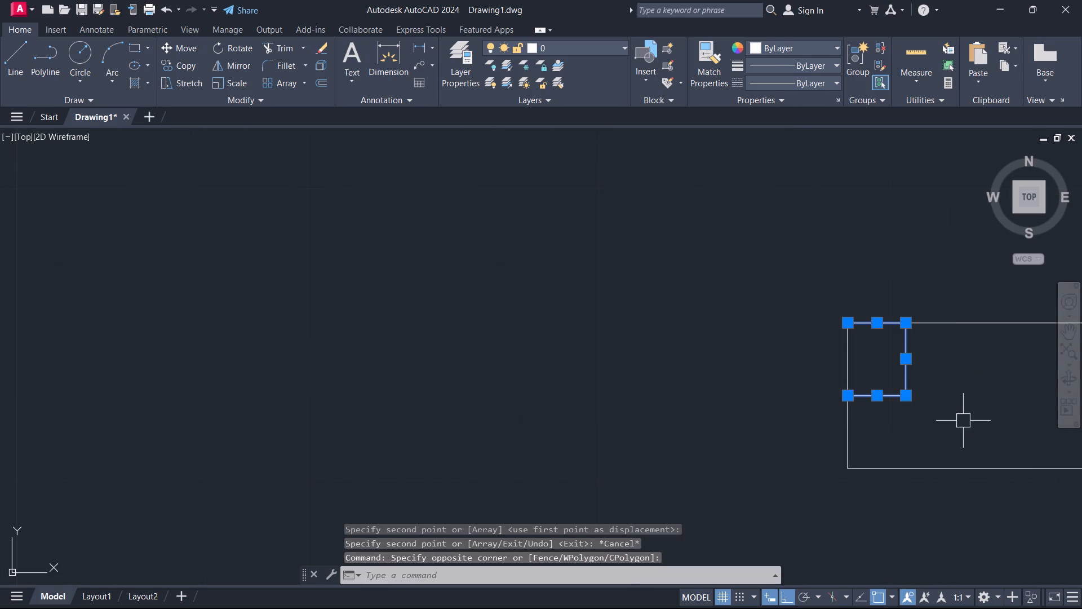
type("mi")
key("space")
left_click(841, 439)
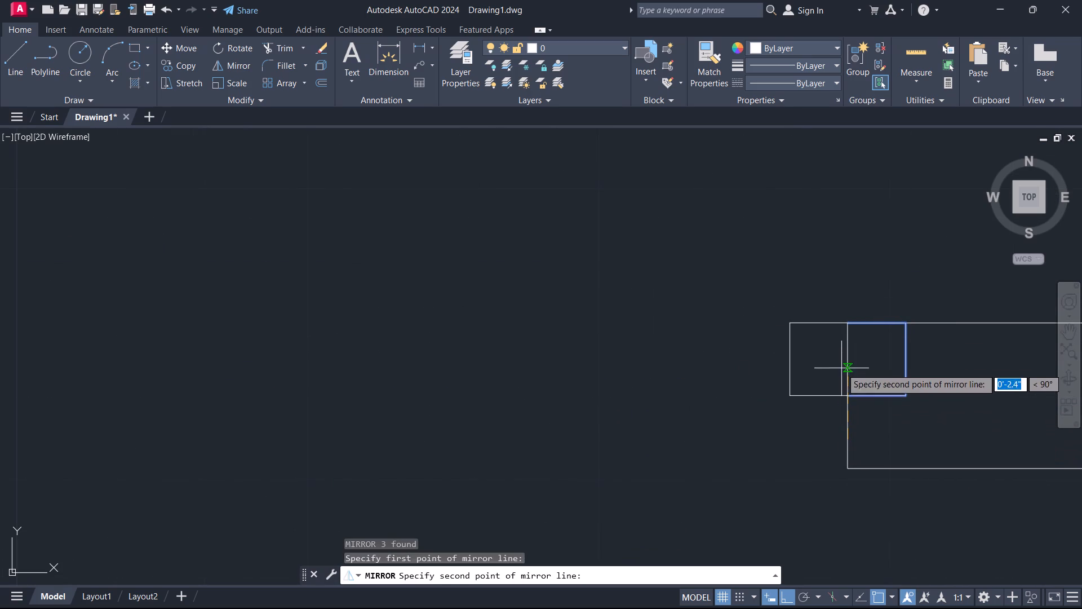
left_click(846, 347)
left_click_drag(870, 377, 848, 345)
key("Escape")
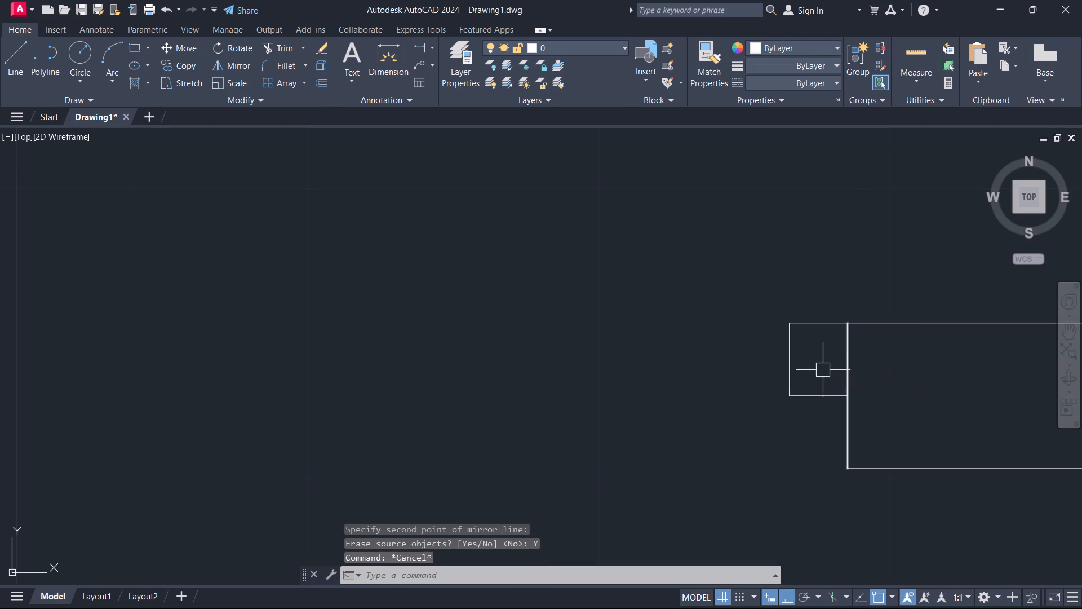
Draw a 2' horizontal line from the right door frame's upper outer corner into the opening.
scroll(808, 378, "down", 4)
middle_click_drag(804, 381, 873, 366)
scroll(804, 381, "up", 2)
left_click_drag(855, 375, 853, 376)
key("l")
key("space")
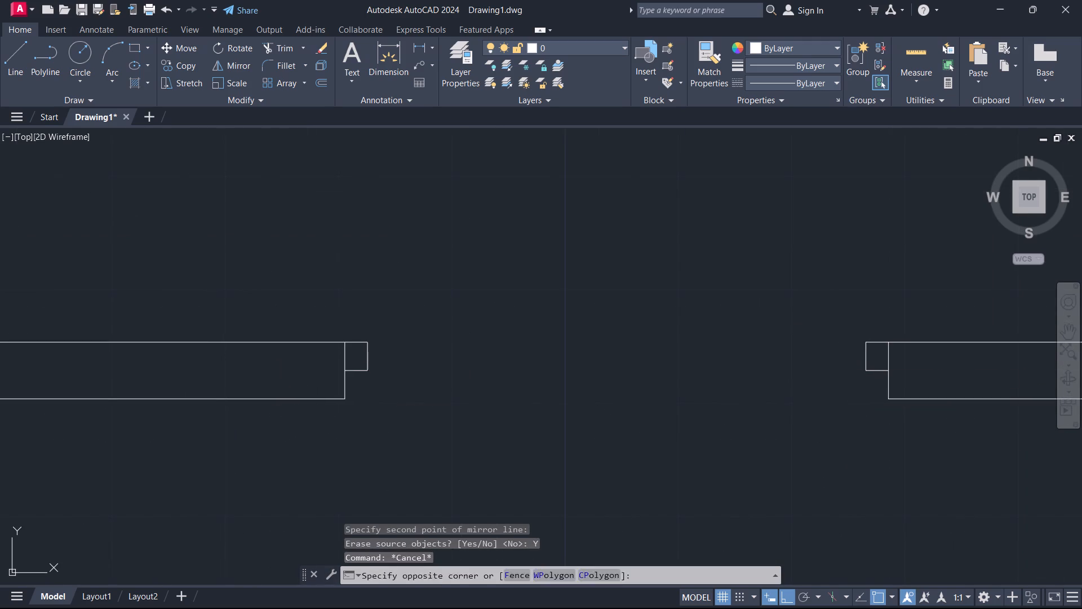
left_click_drag(853, 376, 851, 368)
left_click(867, 338)
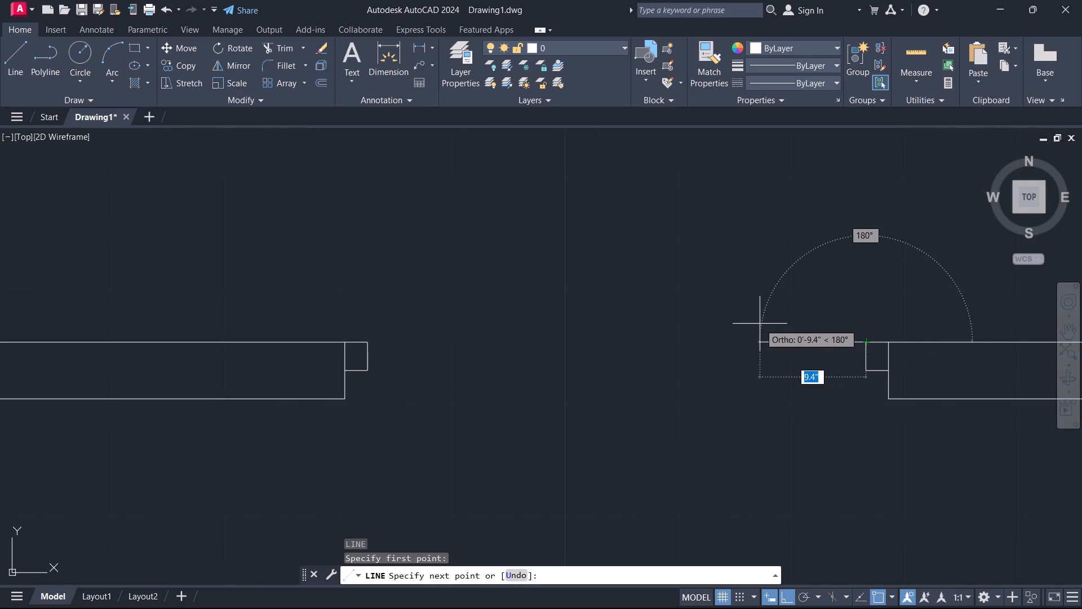
key("2")
key("apostrophe")
key("Return")
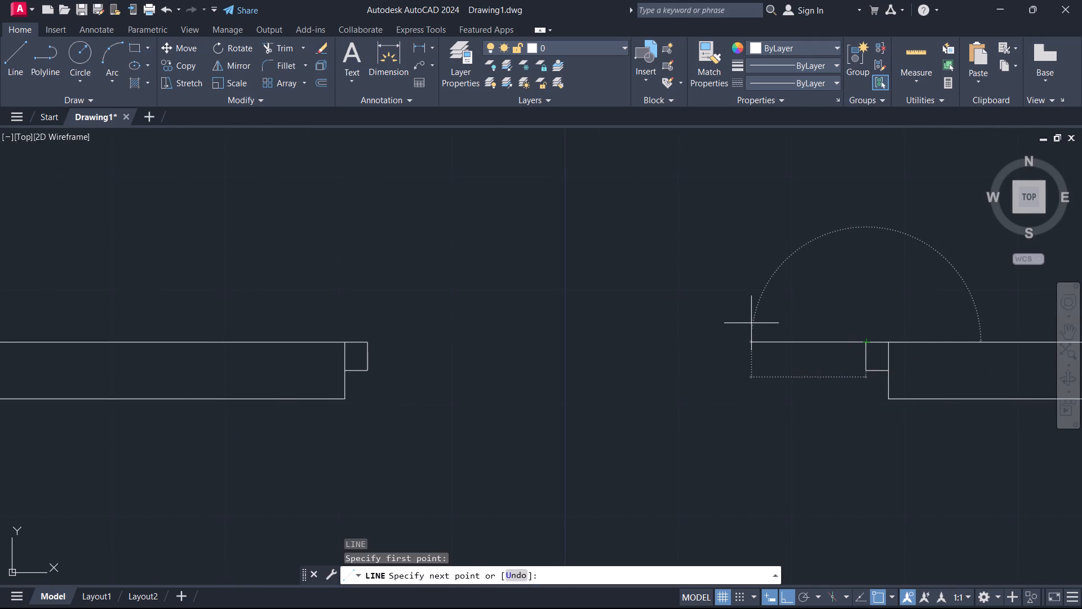
key("Escape")
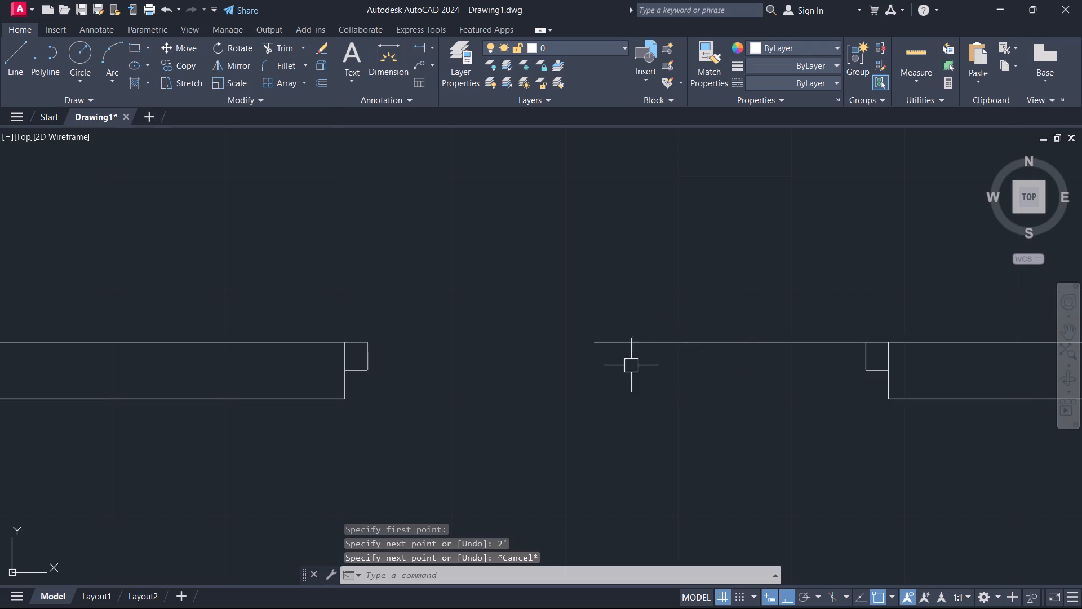
Shorten the horizontal door line by 2" at its free end.
left_click_drag(661, 379, 655, 372)
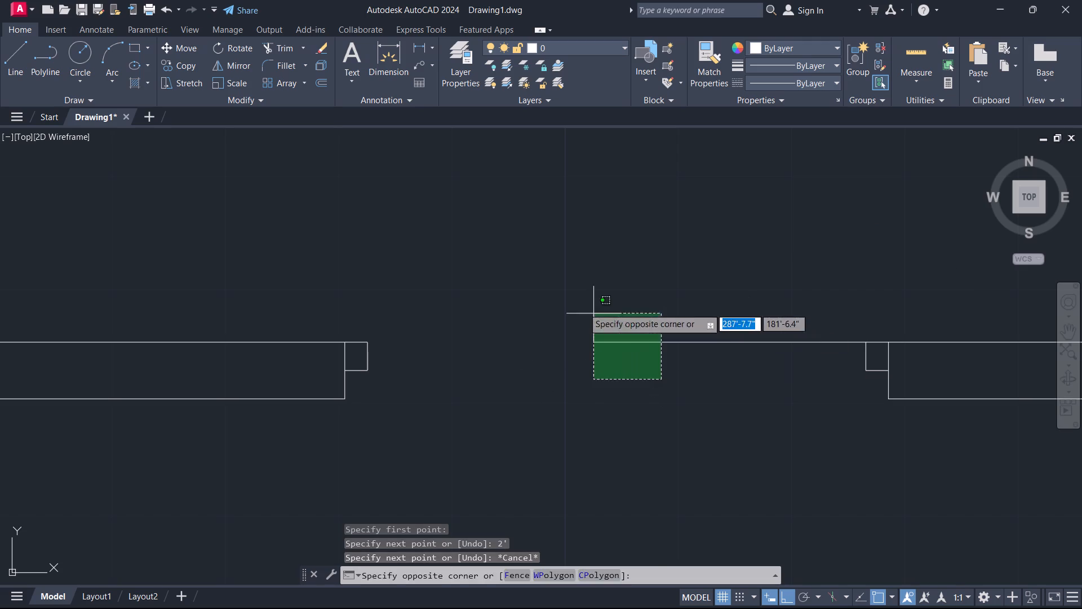
left_click(582, 306)
scroll(589, 345, "up", 1)
left_click(596, 337)
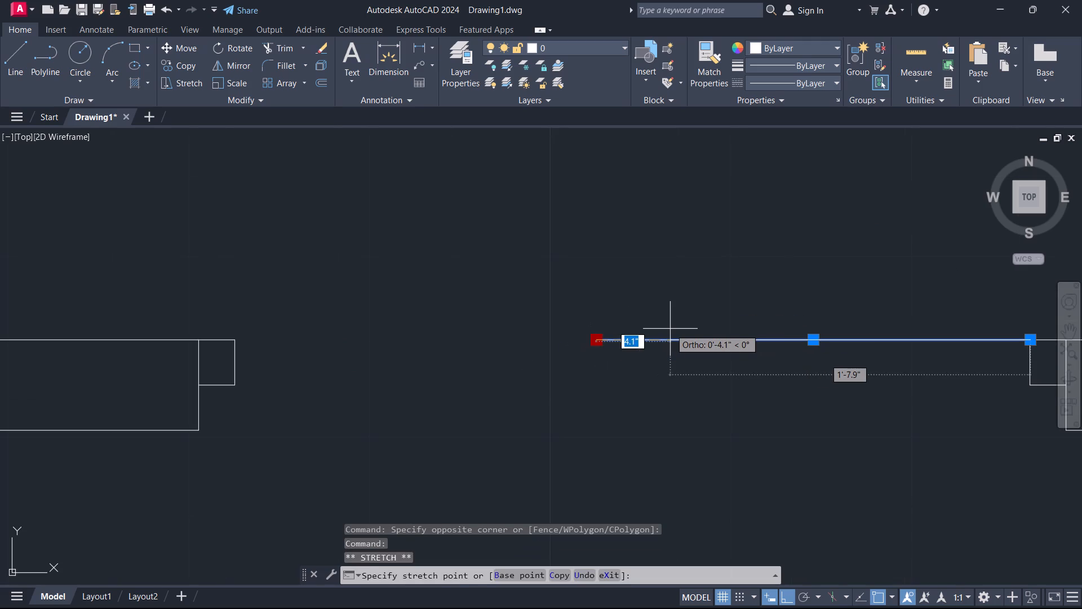
key("2")
key("Return")
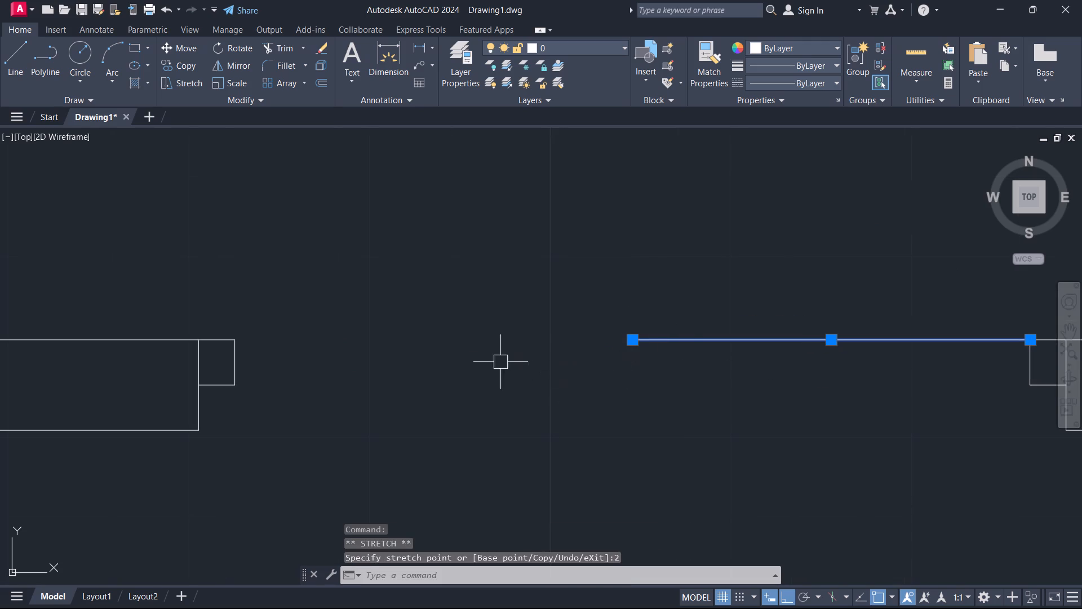
key("Escape")
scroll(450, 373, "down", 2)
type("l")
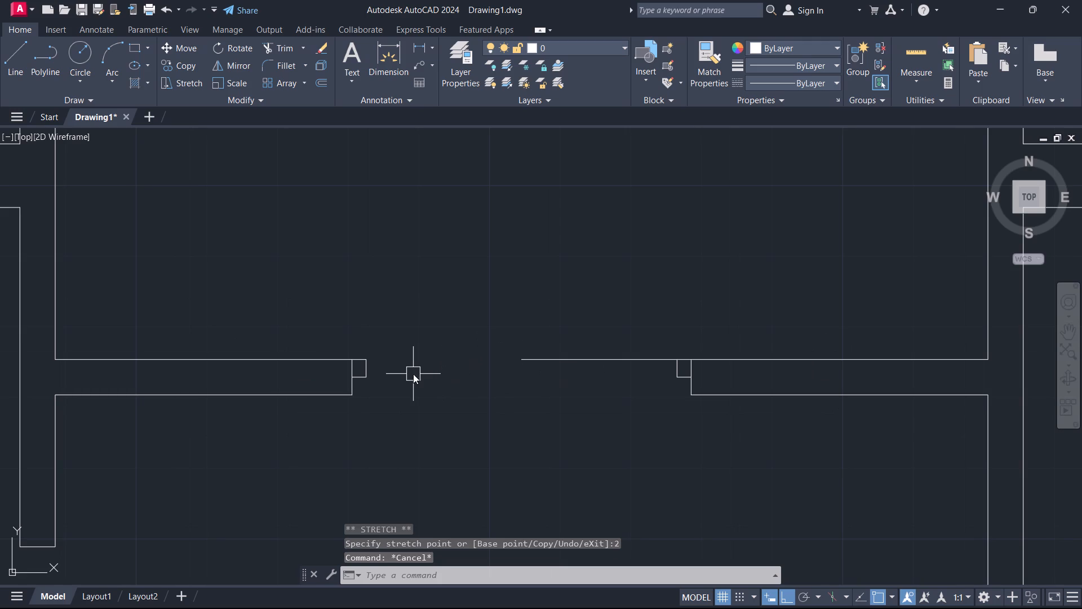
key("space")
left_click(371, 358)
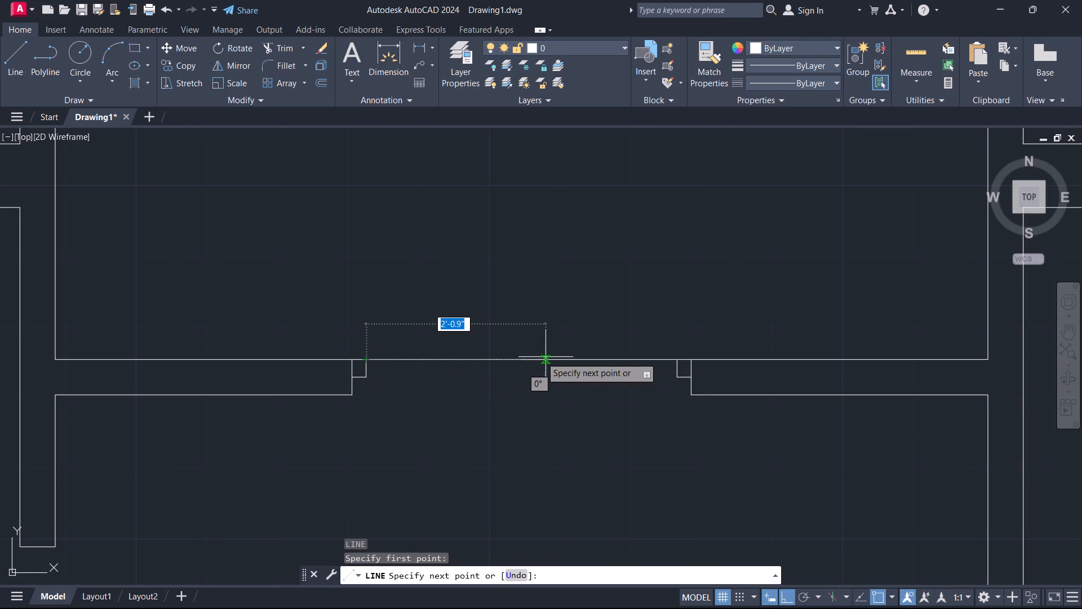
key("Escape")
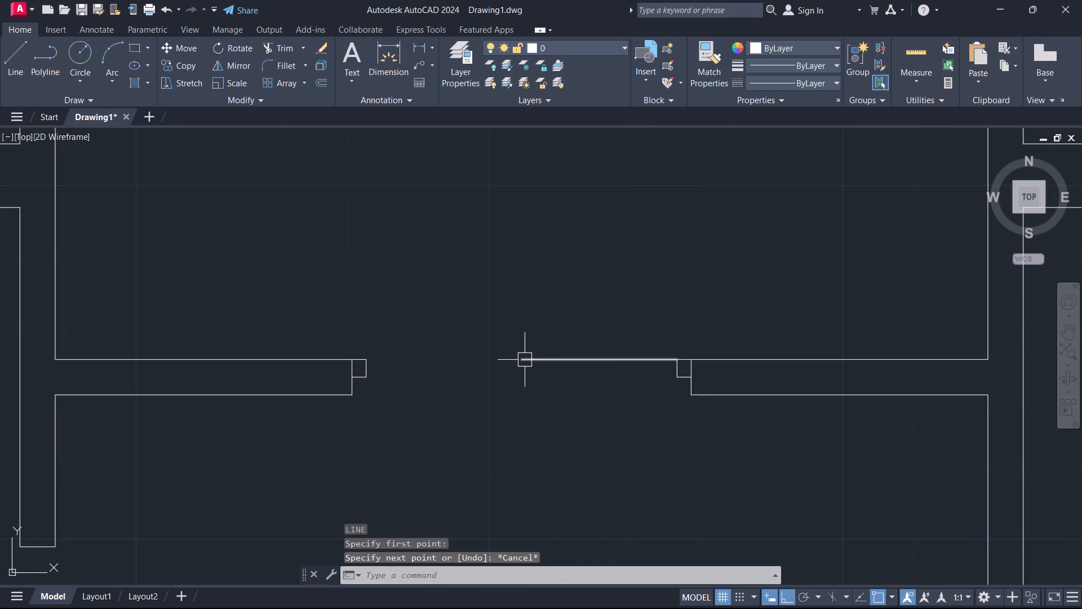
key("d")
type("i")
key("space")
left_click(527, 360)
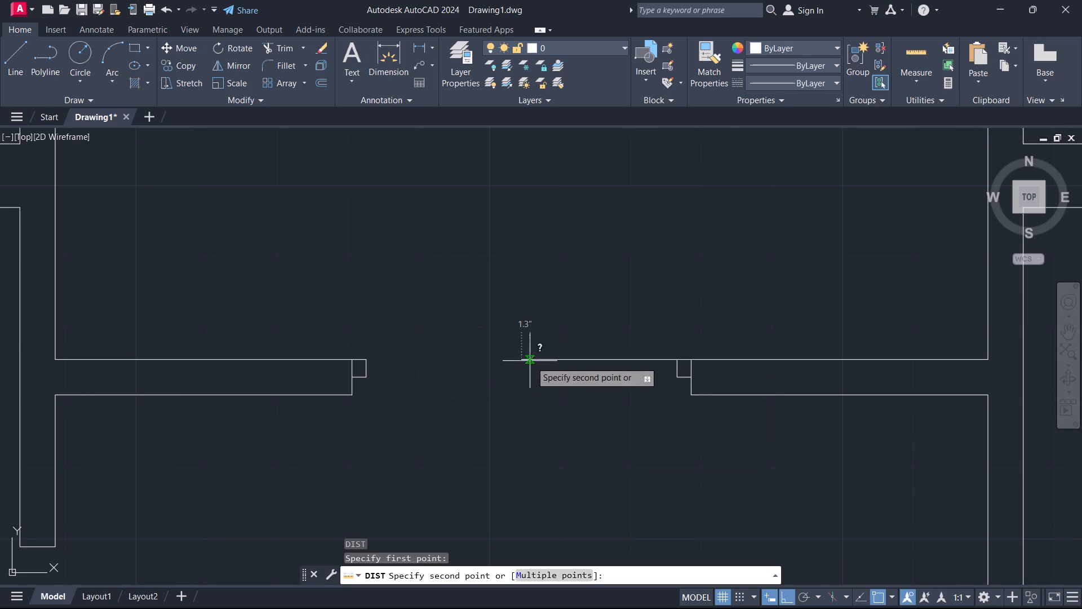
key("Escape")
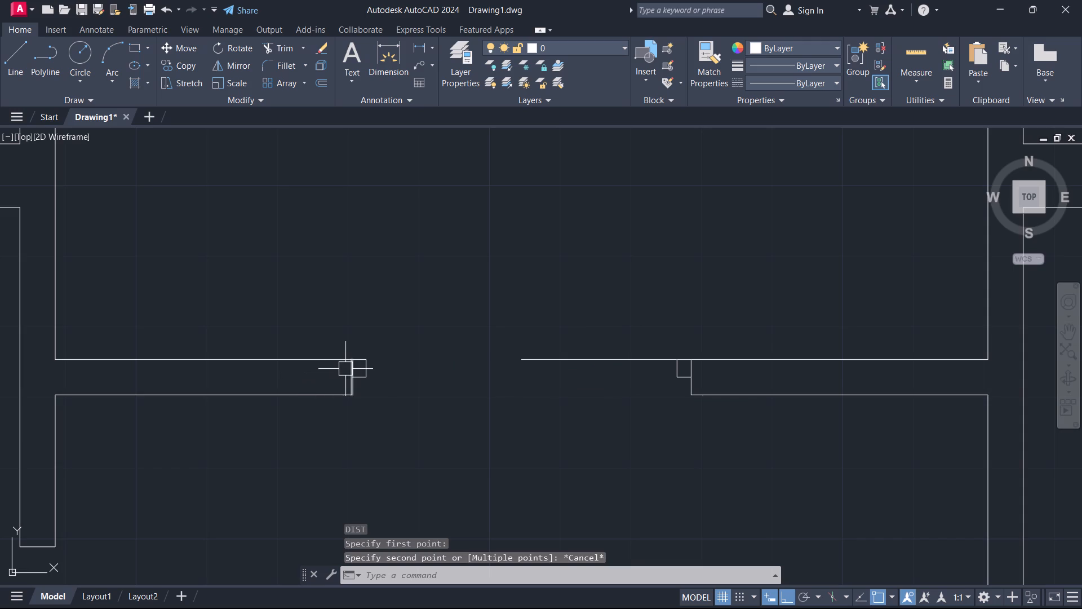
Draw a 1'-10" line from the left door frame's upper inner corner to the free end of the right door line.
key("l")
key("space")
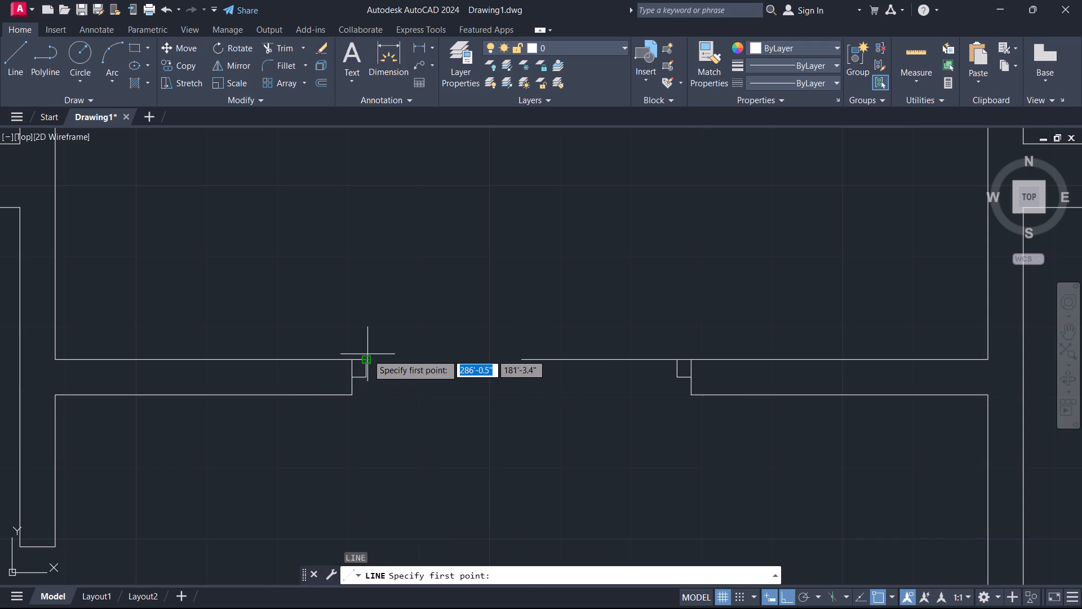
left_click(367, 354)
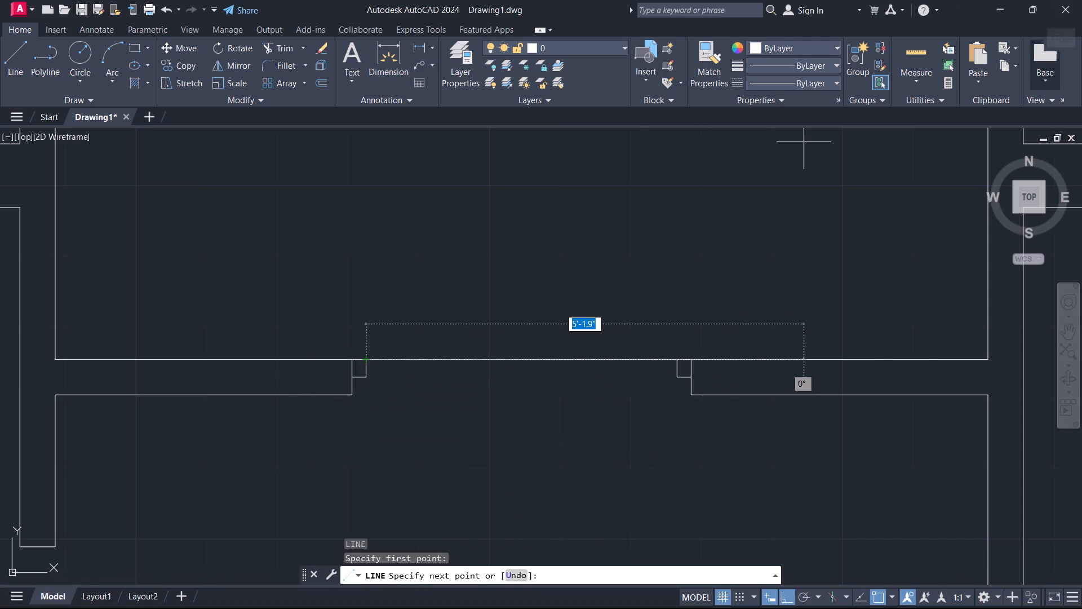
left_click(522, 359)
key("Escape")
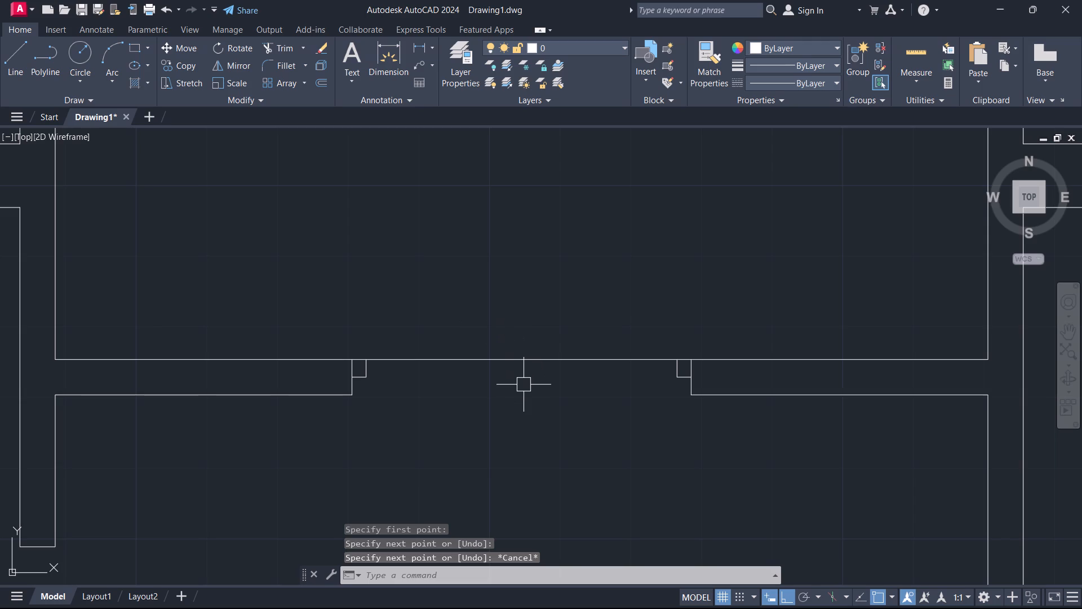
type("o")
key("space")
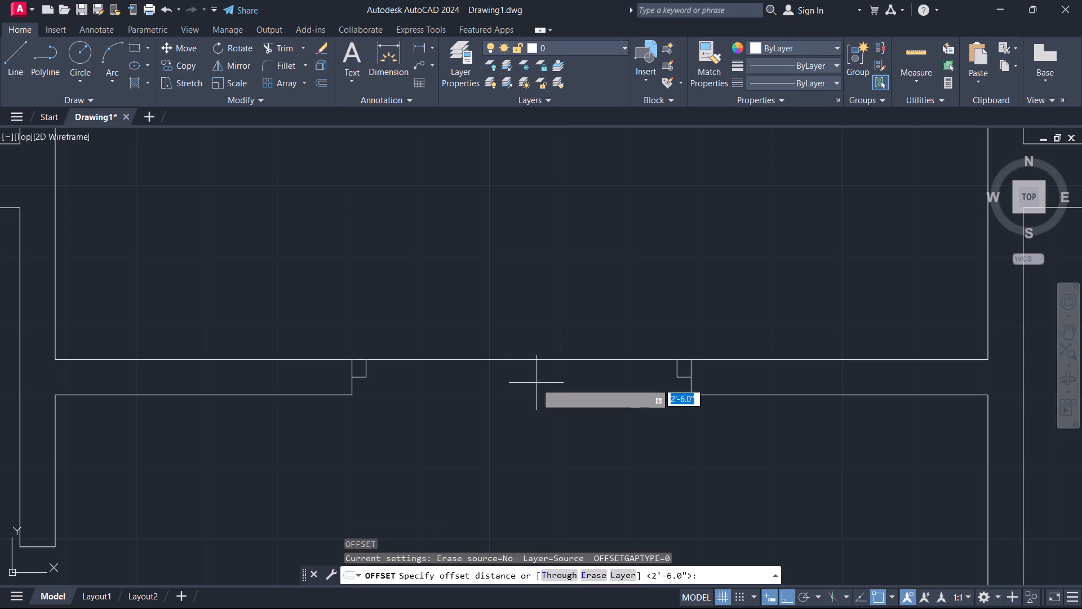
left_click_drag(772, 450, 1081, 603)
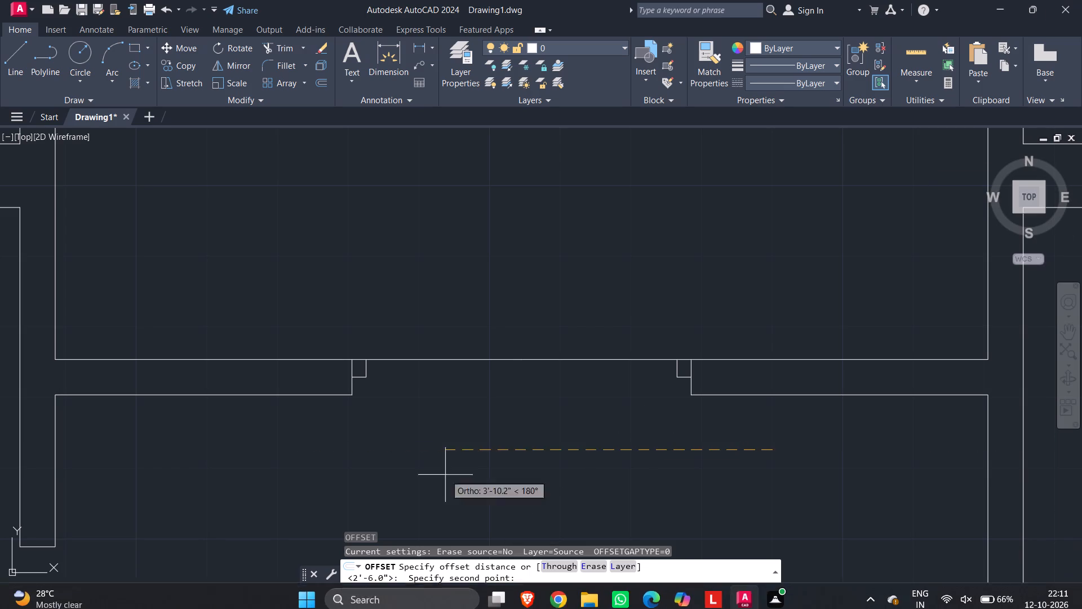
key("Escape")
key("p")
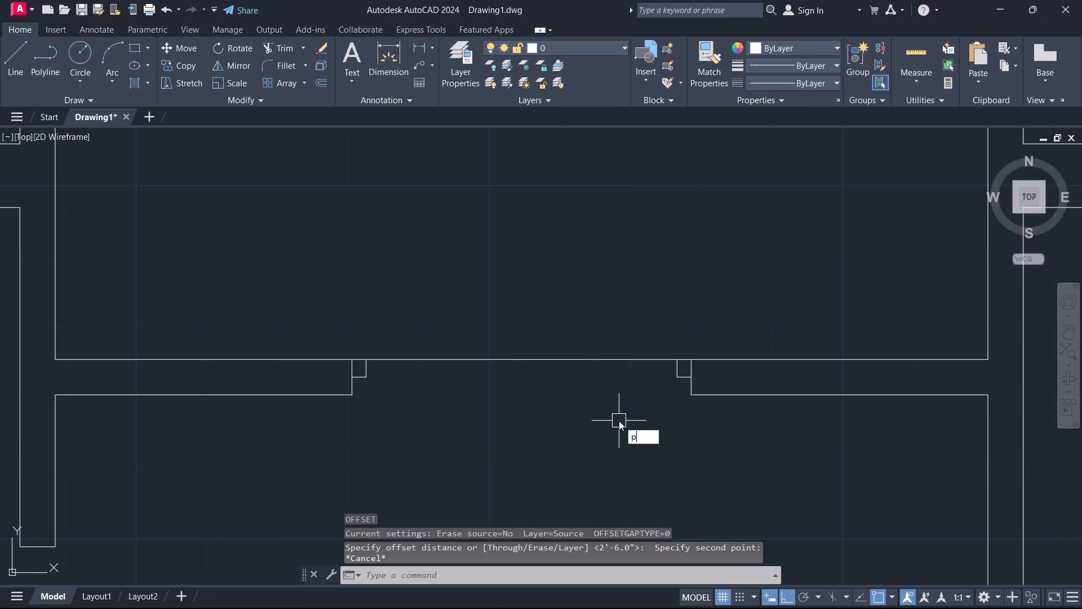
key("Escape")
Offset the right door line 1.5" to its south side and the left door line 1.5" to both its north and south sides.
type("o 1.5")
key("Return")
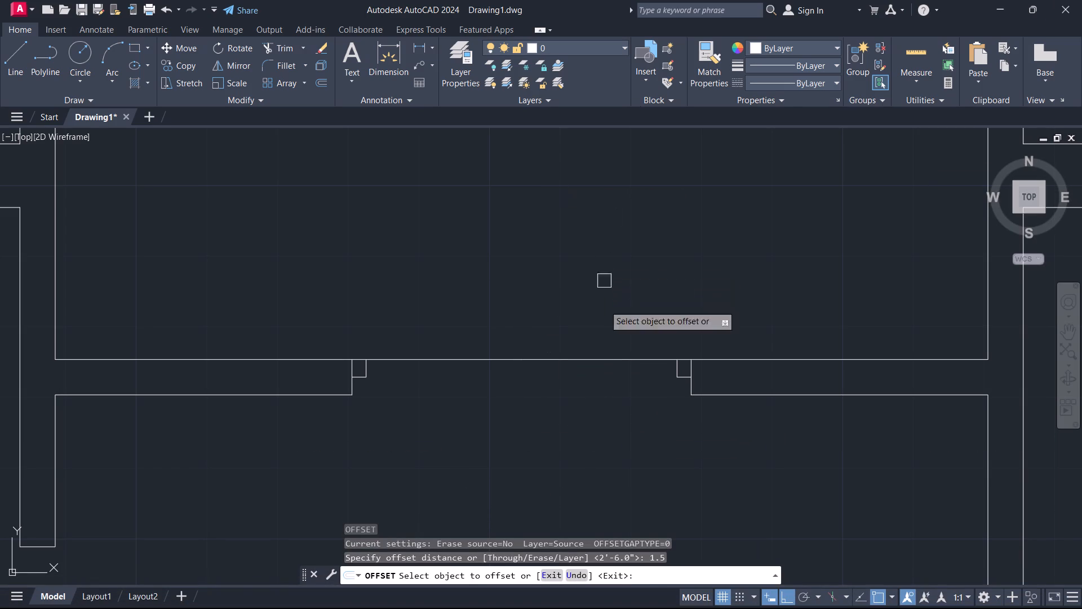
left_click(641, 360)
left_click_drag(610, 475, 605, 462)
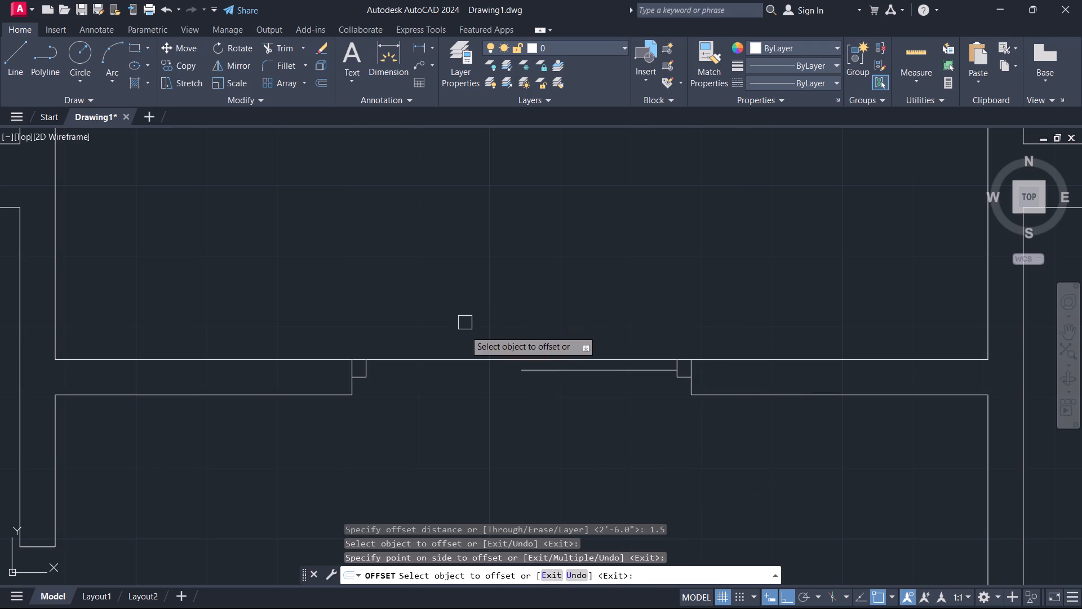
left_click(465, 350)
double_click(462, 360)
left_click(453, 392)
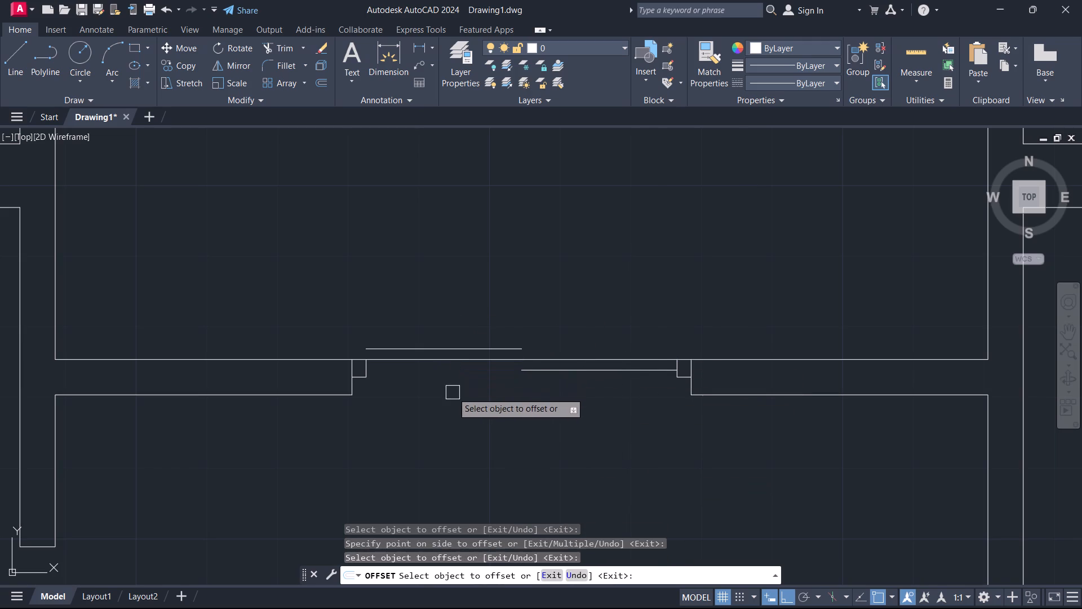
left_click(453, 365)
left_click(446, 429)
key("Escape")
Erase the extra offset line north of the left door line.
scroll(452, 395, "up", 2)
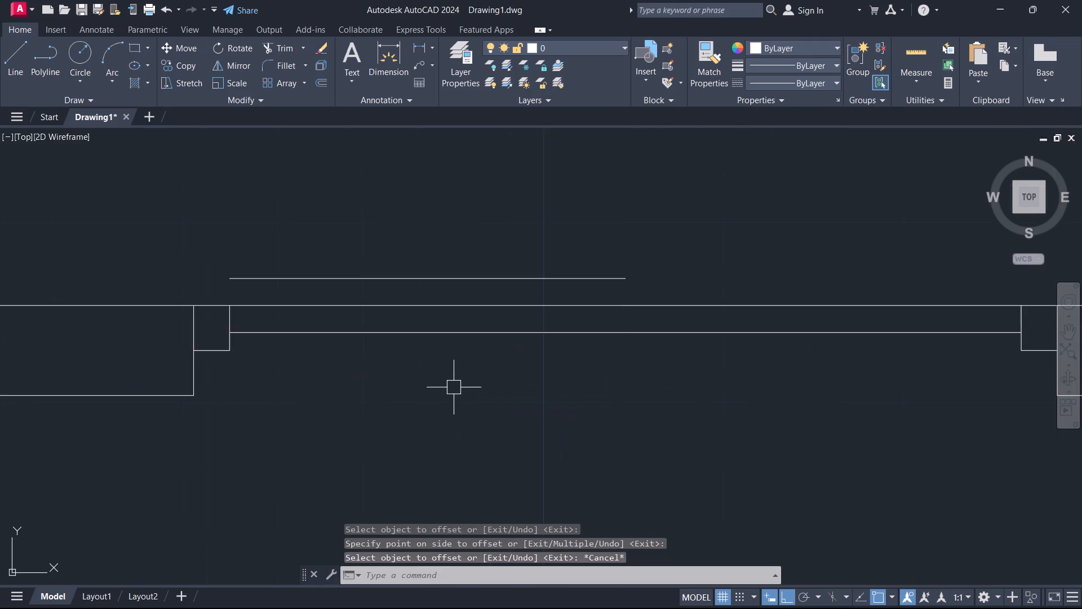
scroll(454, 383, "up", 2)
middle_click_drag(454, 382, 502, 475)
scroll(502, 472, "down", 2)
left_click(601, 357)
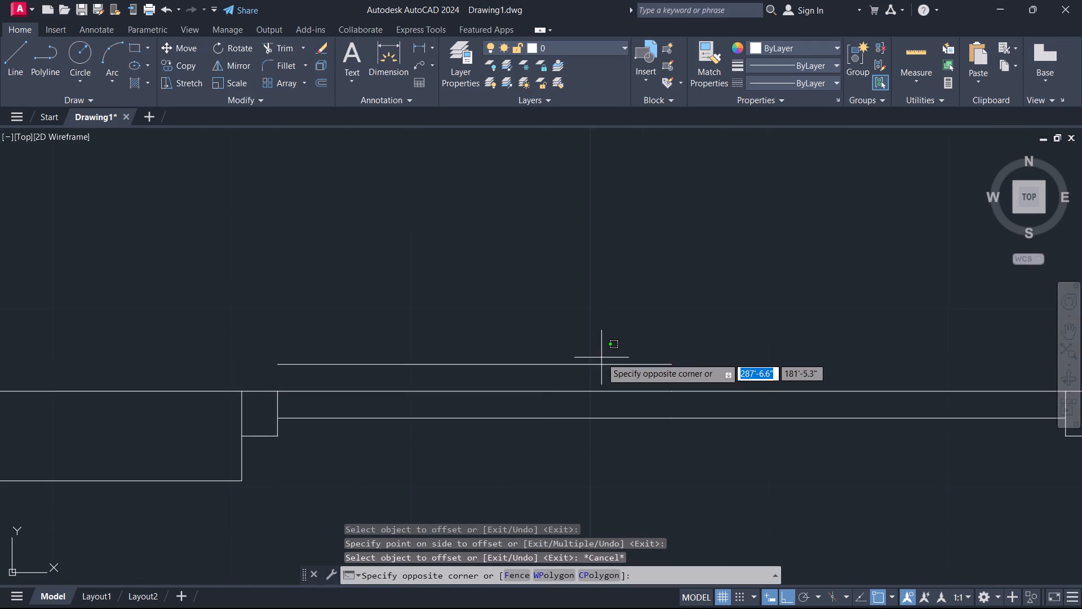
left_click(452, 369)
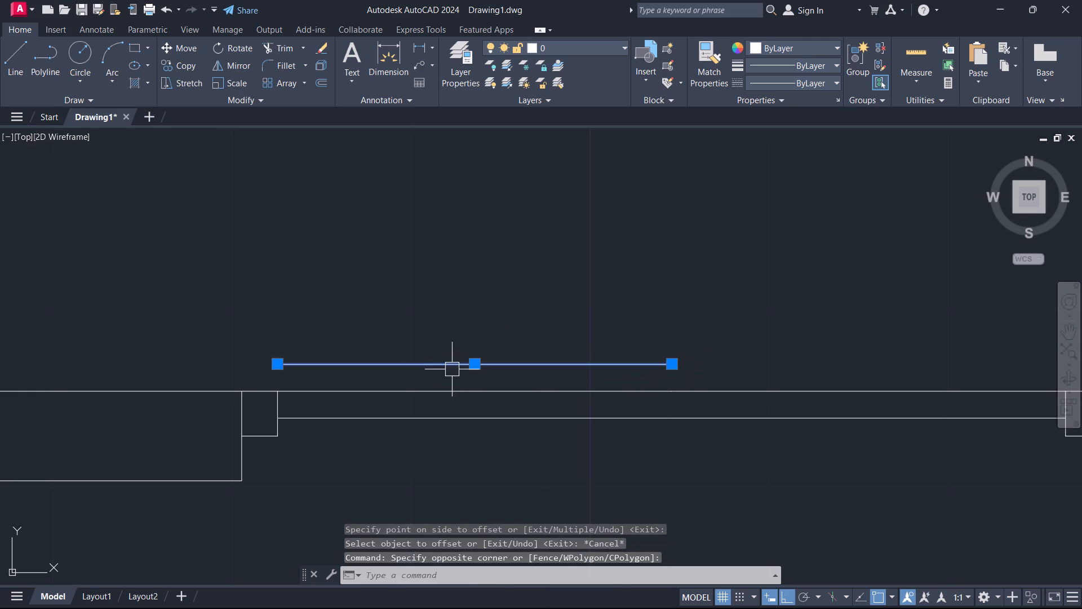
key("Delete")
Rotate the left leaf's two lines 90° about the left frame's upper inner corner so the leaf stands vertically north of the opening.
left_click_drag(459, 513, 441, 443)
left_click(393, 283)
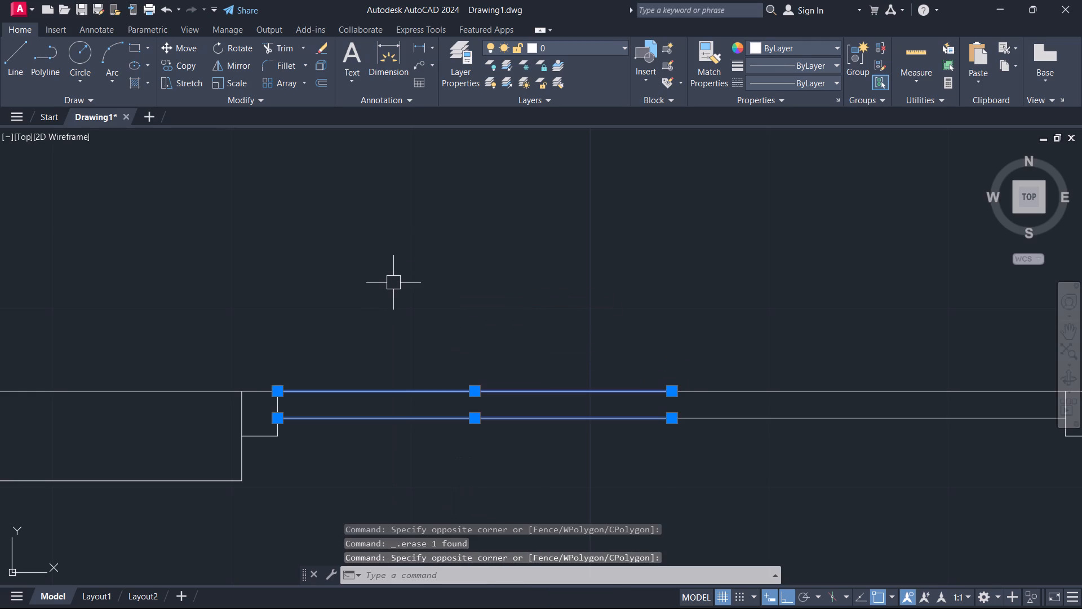
key("r")
type("o")
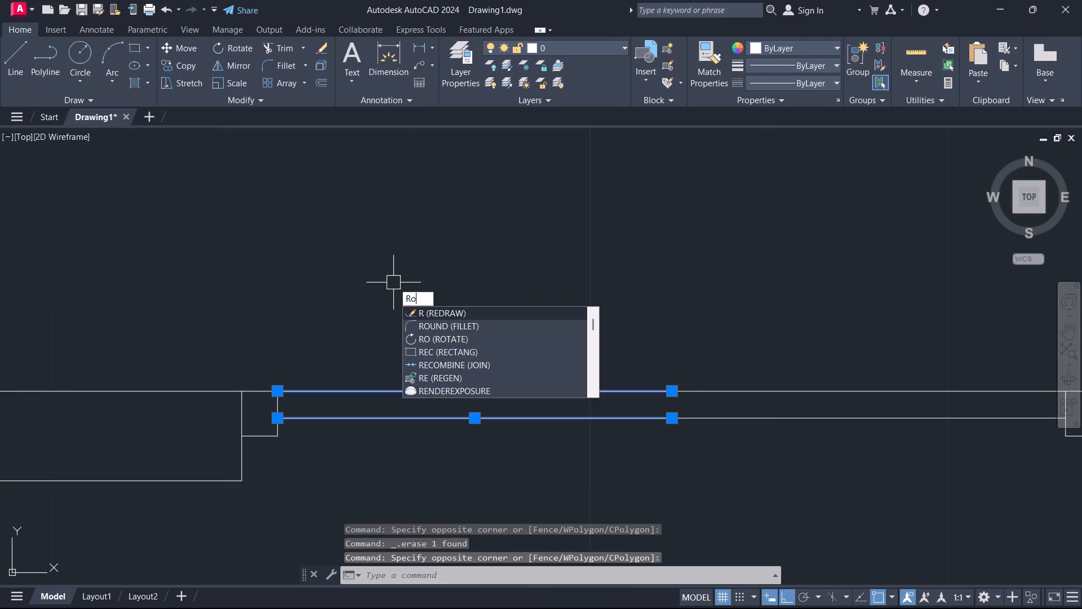
key("space")
left_click_drag(276, 392, 277, 377)
left_click(274, 253)
key("Escape")
Rotate the right leaf's two lines 270° about the right frame's upper inner corner so the leaf stands vertically north of the opening.
scroll(590, 379, "down", 3)
middle_click_drag(591, 378, 496, 390)
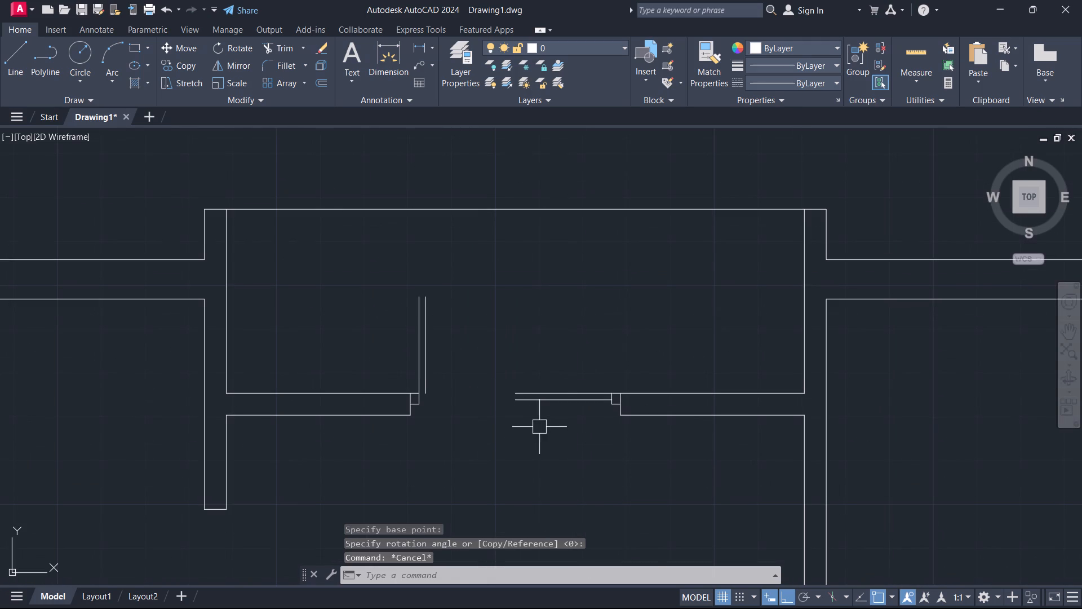
left_click_drag(545, 425, 521, 381)
left_click(503, 330)
key("space")
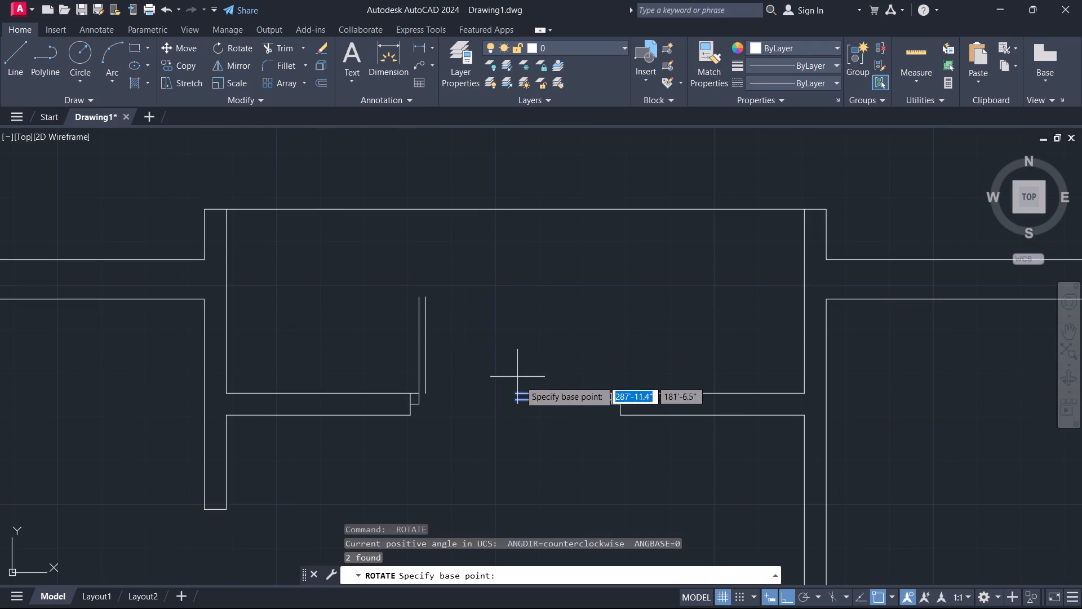
left_click(613, 391)
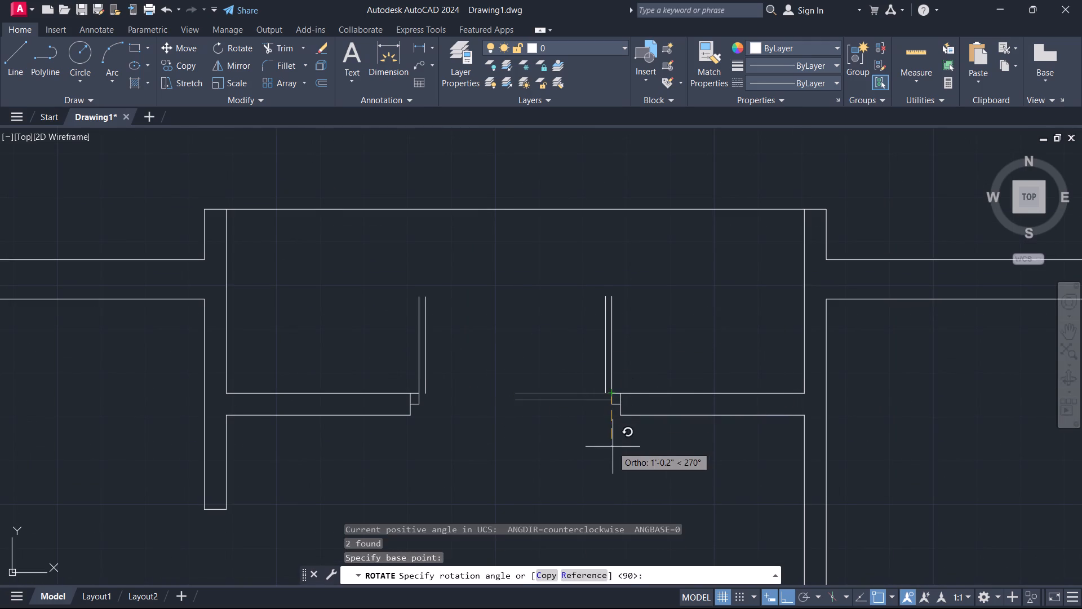
left_click(613, 447)
key("Escape")
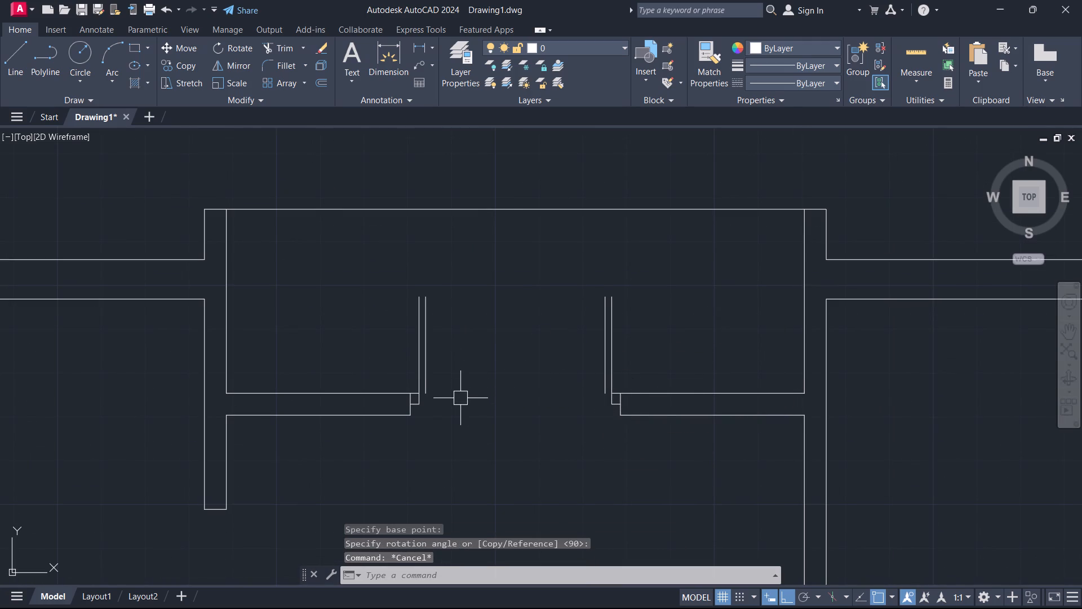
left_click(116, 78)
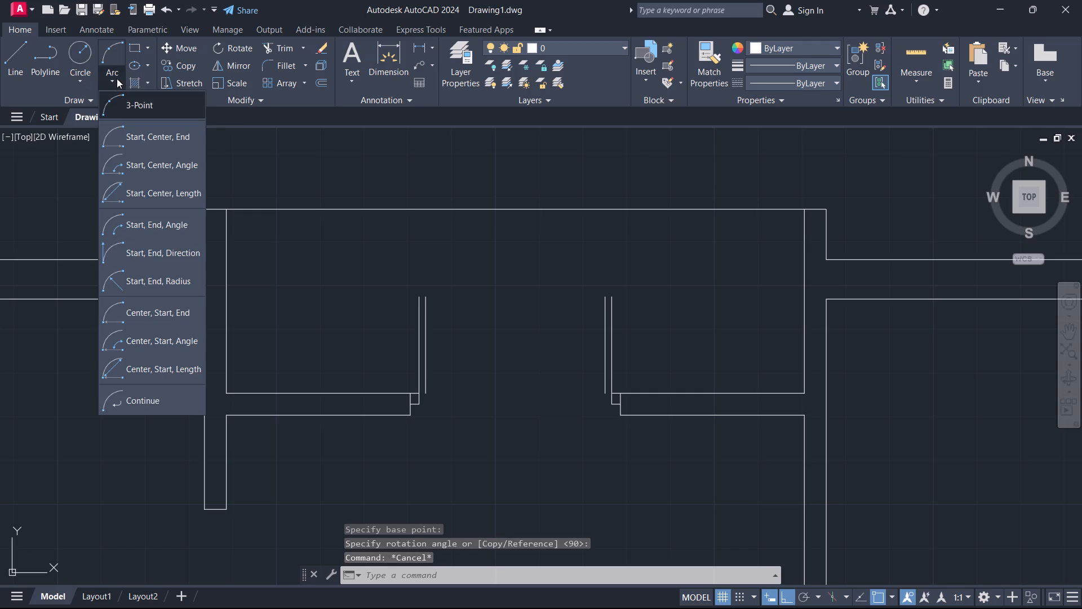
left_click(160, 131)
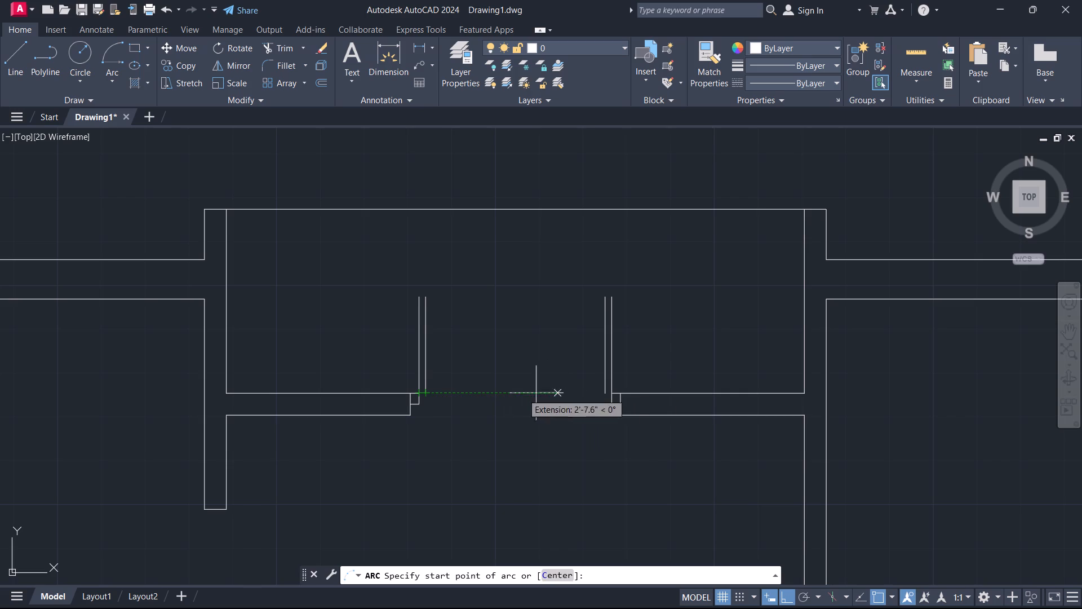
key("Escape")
Draw a 3'-8" horizontal line across the opening between the upper inner corners of the left and right door frames.
type("l")
key("space")
scroll(430, 403, "up", 3)
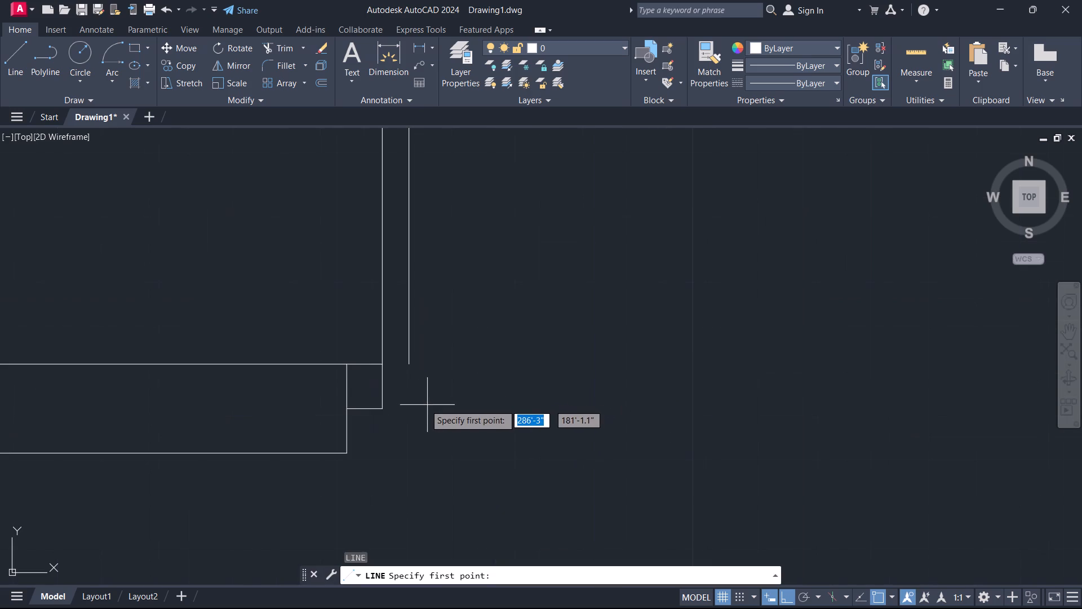
left_click(383, 368)
scroll(739, 364, "down", 4)
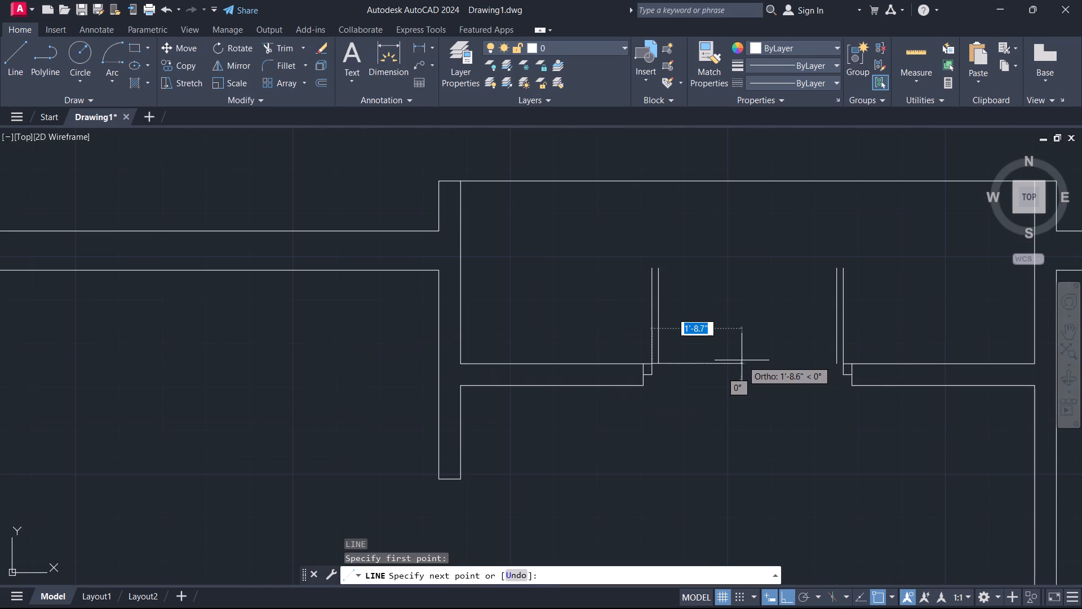
scroll(833, 369, "up", 4)
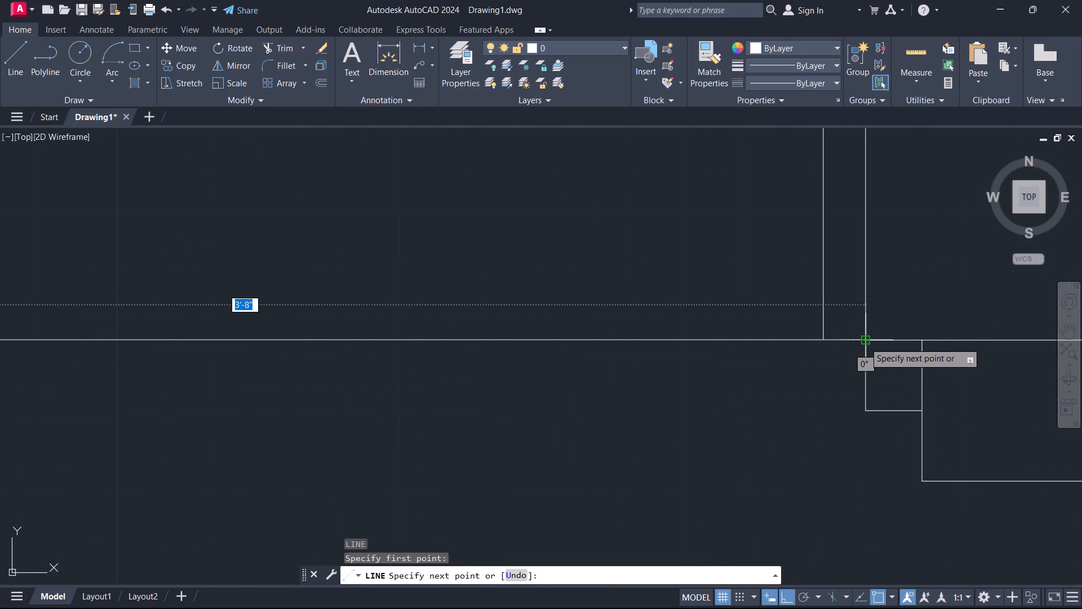
left_click(864, 342)
key("Escape")
Draw the left leaf's Start, Center, End swing arc from the threshold line's midpoint, centred on the left frame corner, to the leaf's top end.
scroll(532, 353, "down", 4)
middle_click_drag(532, 354, 673, 356)
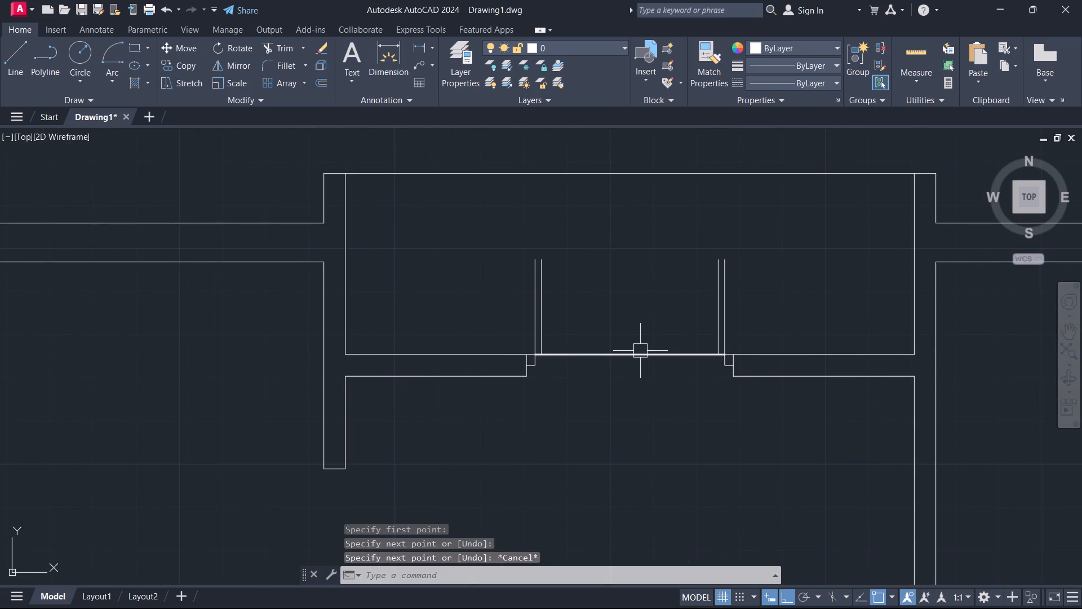
key("r")
key("Escape")
left_click(110, 54)
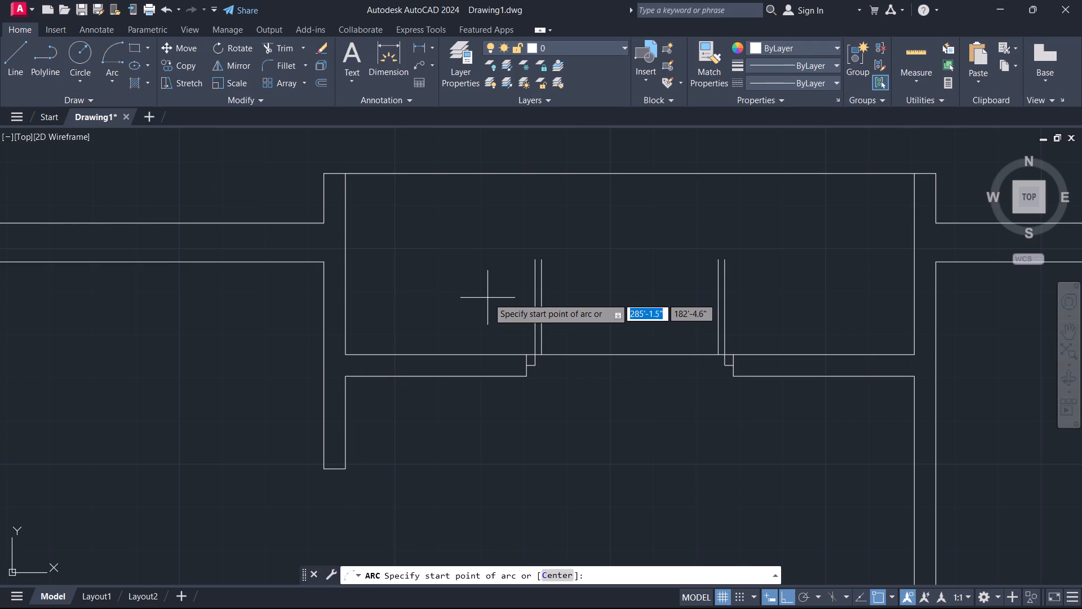
left_click(628, 352)
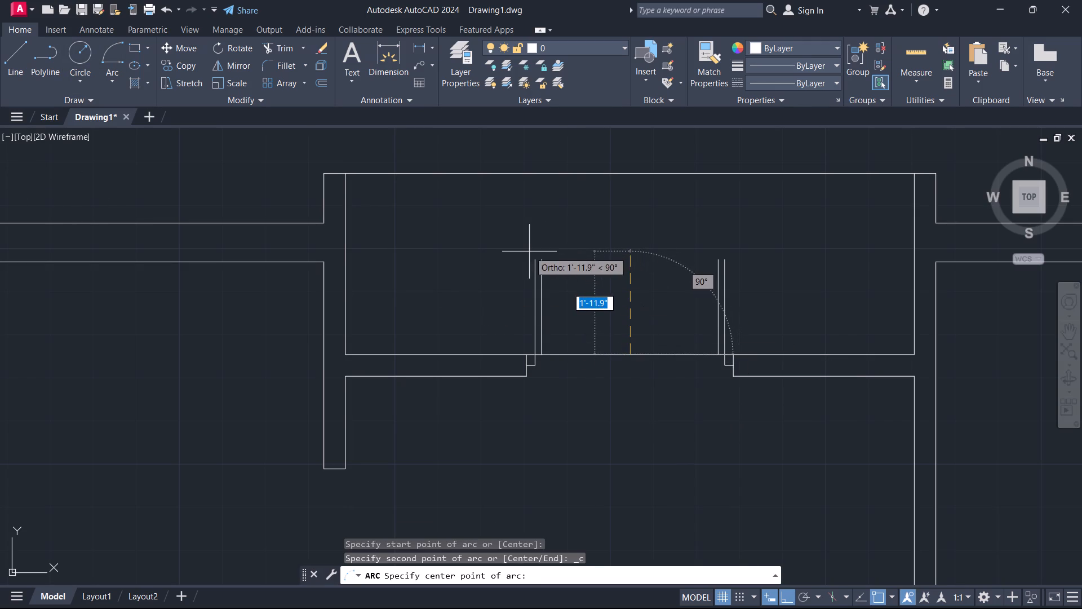
left_click(534, 352)
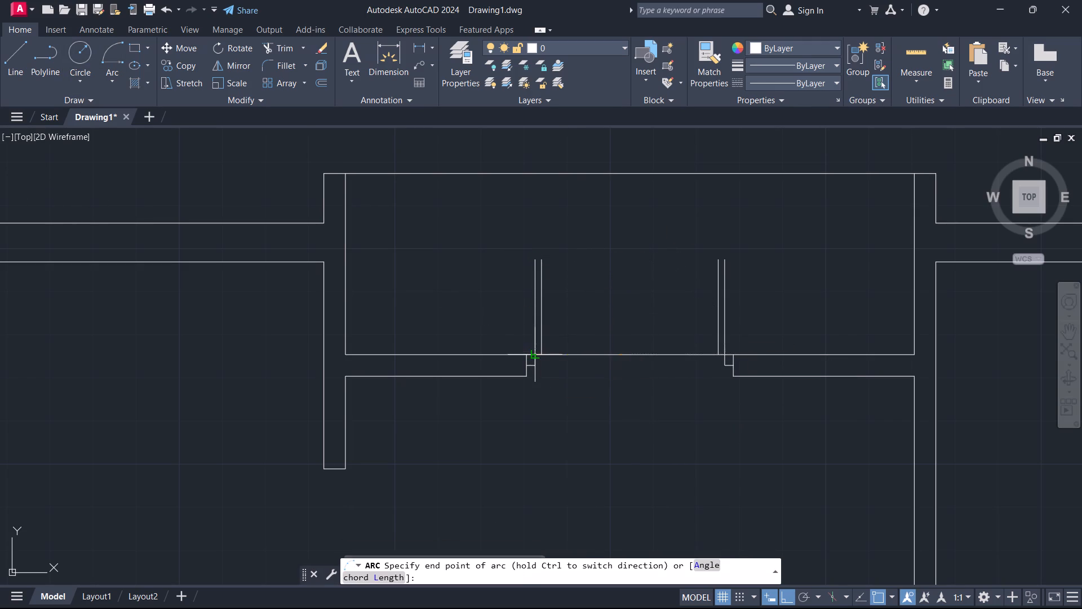
left_click(511, 247)
key("Escape")
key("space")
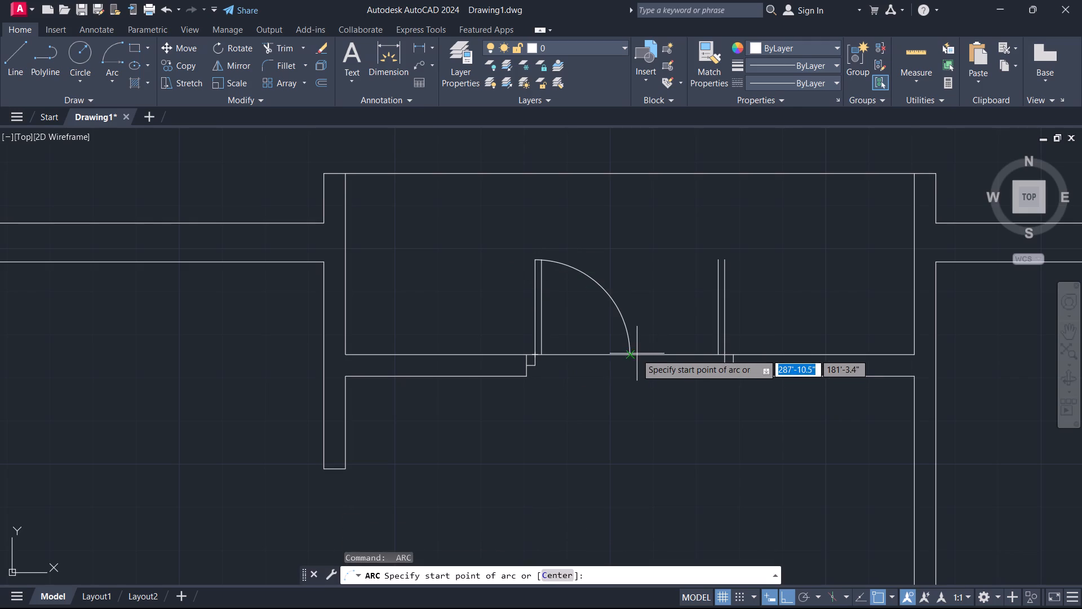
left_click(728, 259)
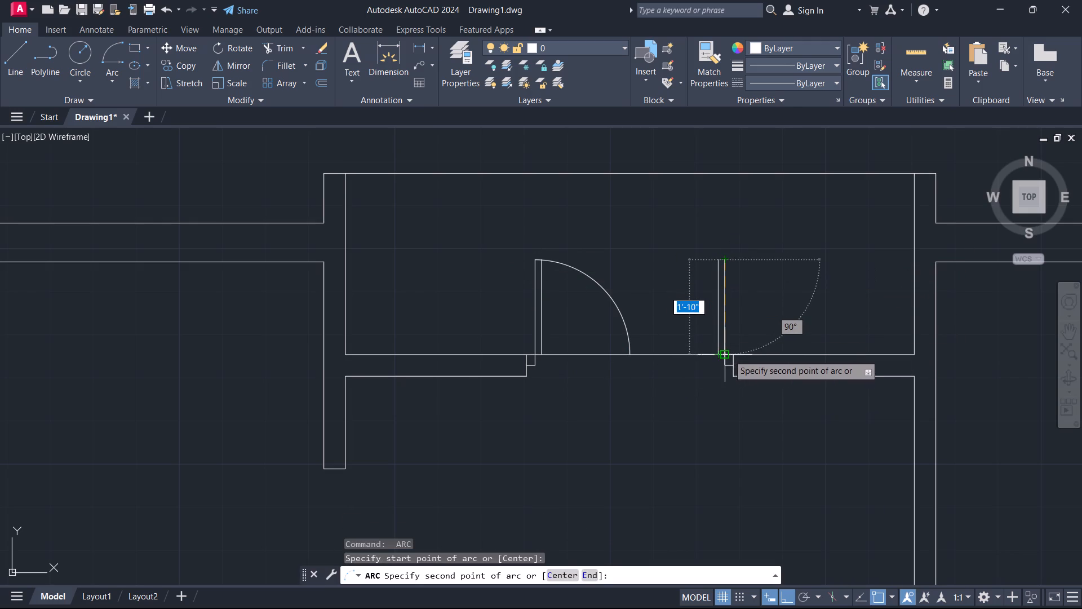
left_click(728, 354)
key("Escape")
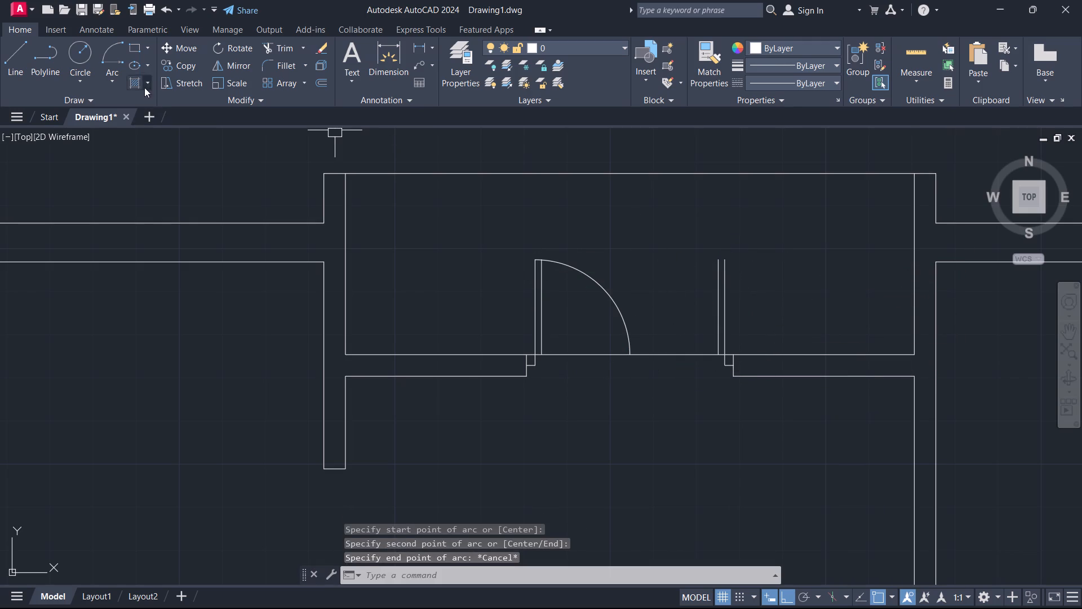
Draw the right leaf's Start, Center, End swing arc from its top outer end, centred on the right frame corner, to the threshold midpoint.
left_click(116, 68)
left_click(121, 53)
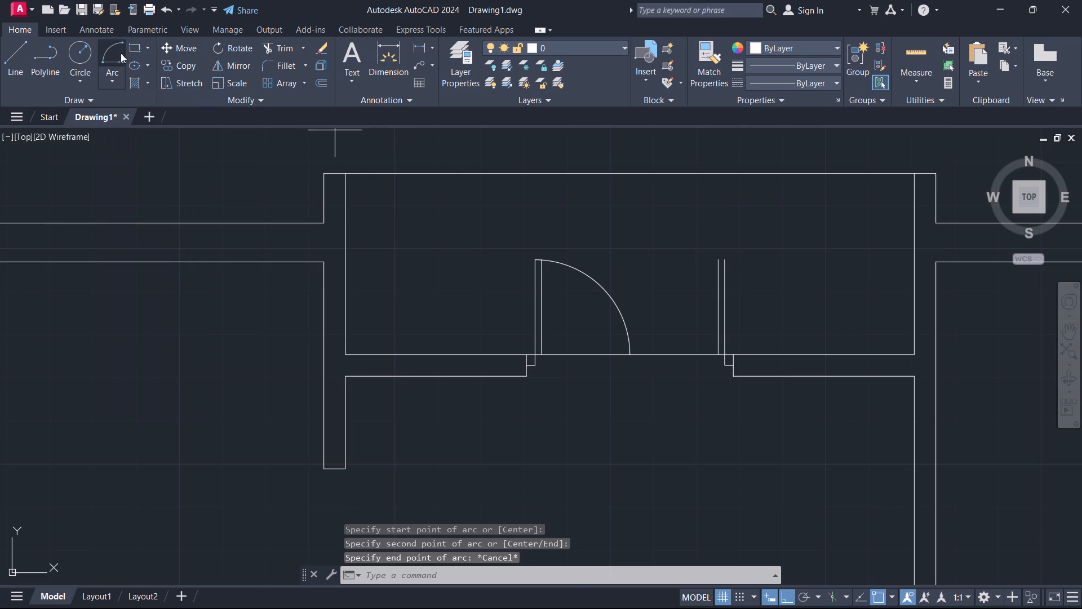
left_click(723, 258)
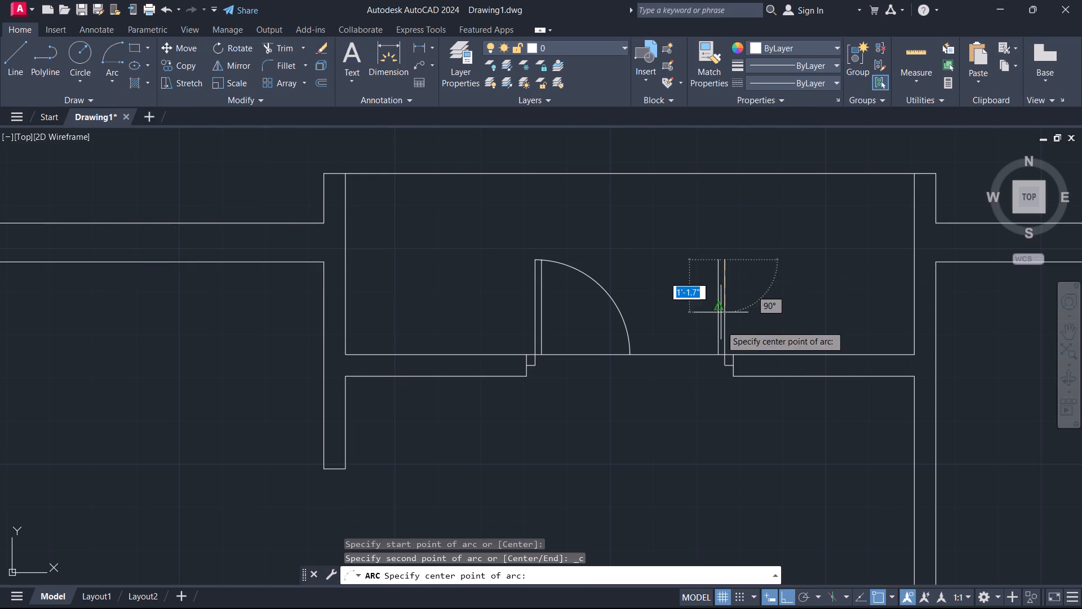
left_click(728, 356)
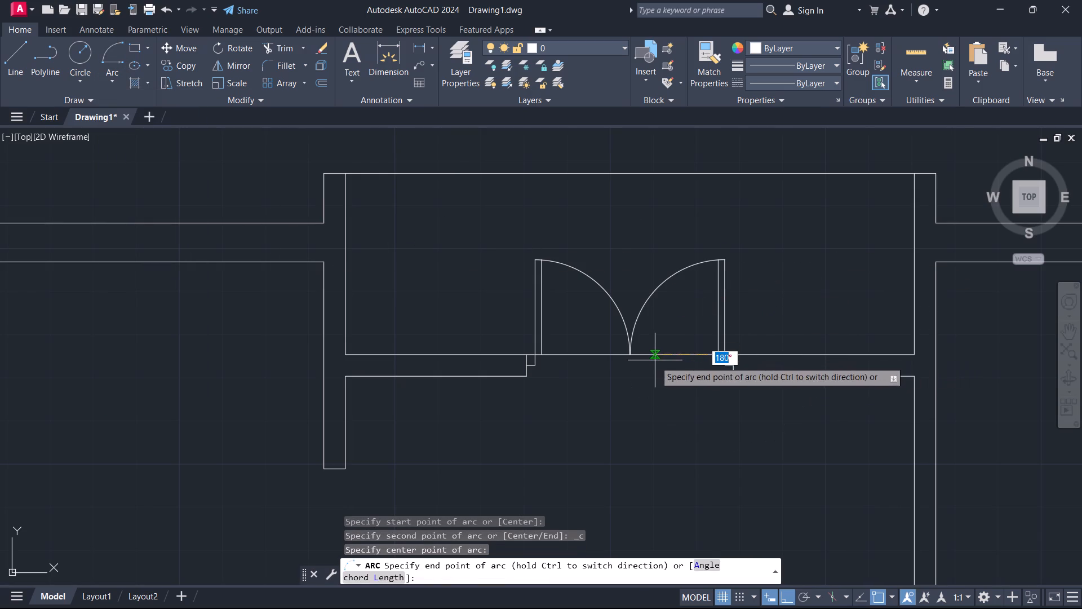
left_click(628, 354)
key("Escape")
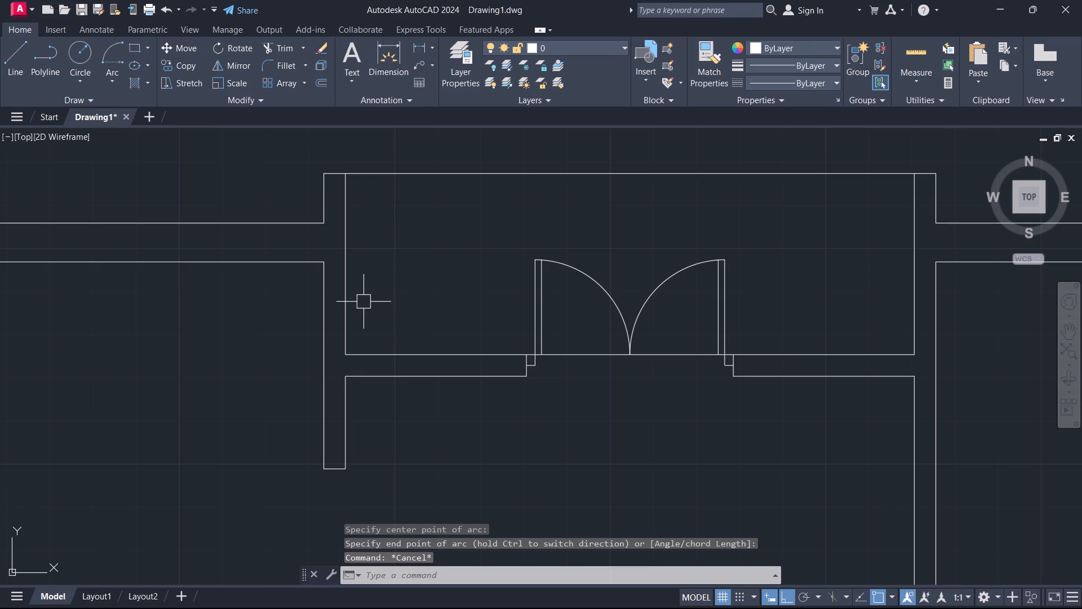
Trim away the threshold line spanning the double door opening between the two leaves.
key("t")
key("r")
key("space")
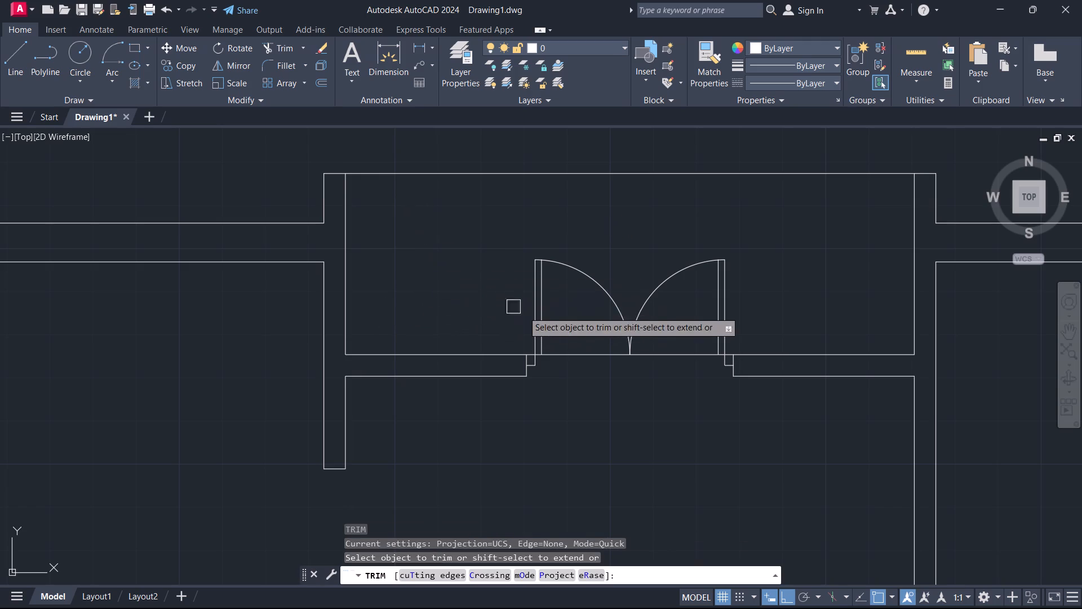
scroll(569, 318, "up", 3)
left_click_drag(606, 376, 899, 299)
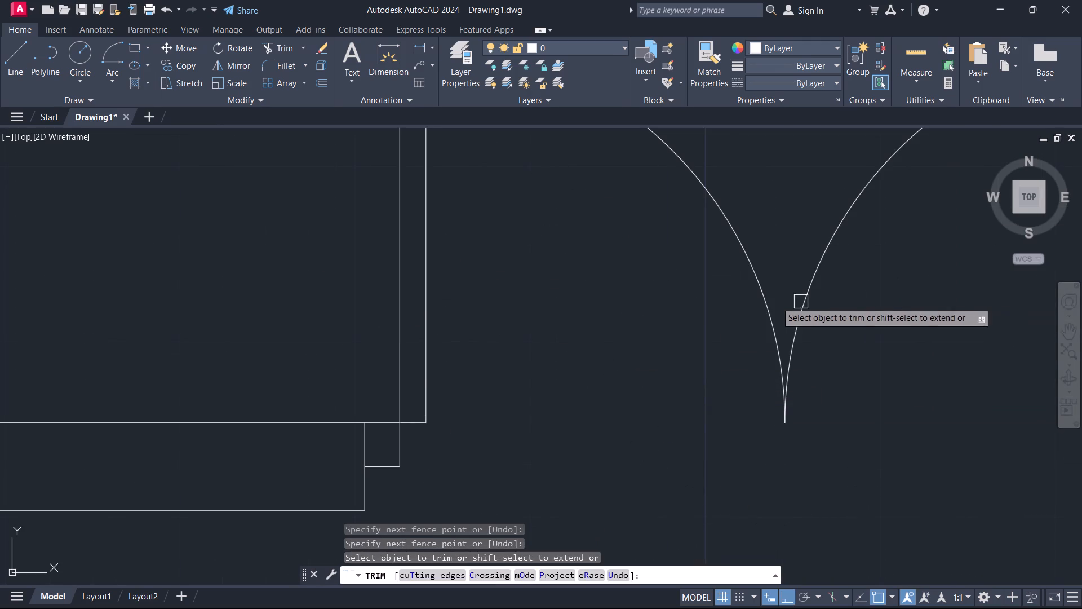
scroll(747, 303, "down", 1)
scroll(774, 405, "up", 6)
scroll(756, 195, "up", 1)
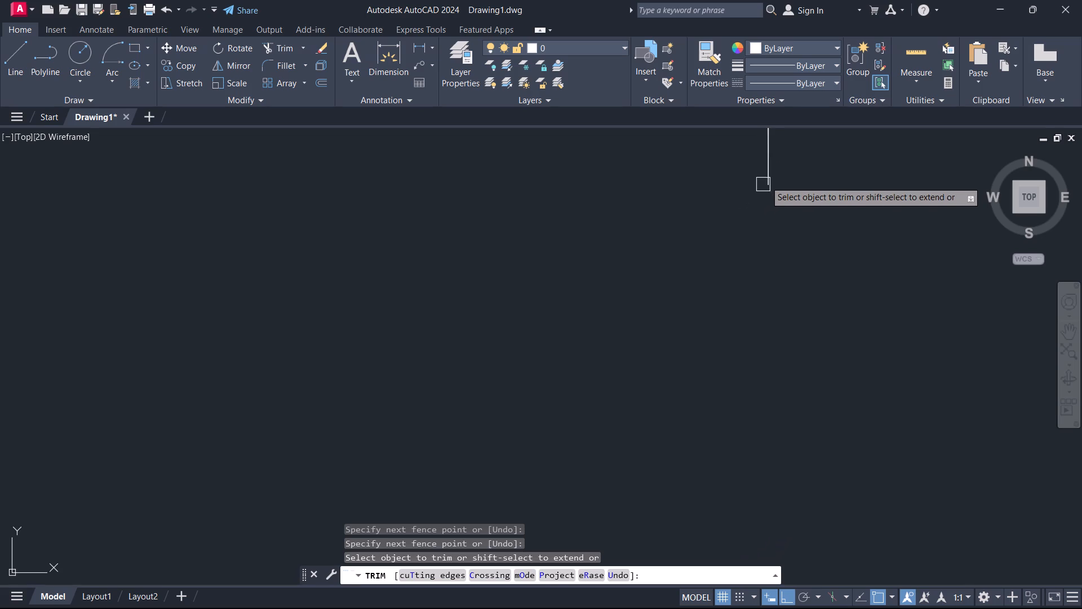
scroll(766, 180, "up", 3)
scroll(781, 204, "down", 8)
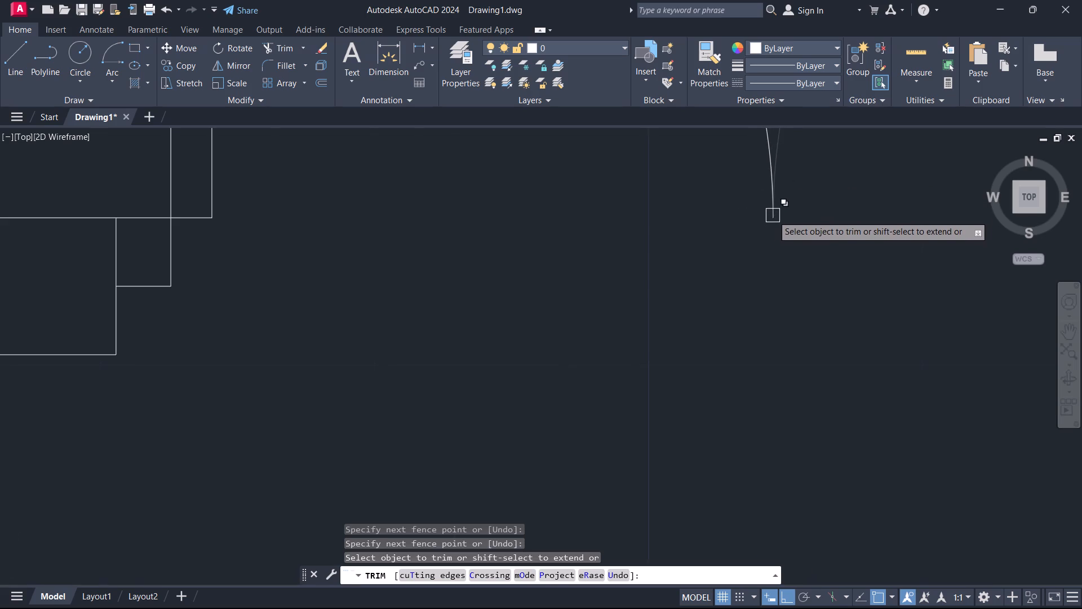
scroll(752, 208, "down", 2)
left_click(744, 210)
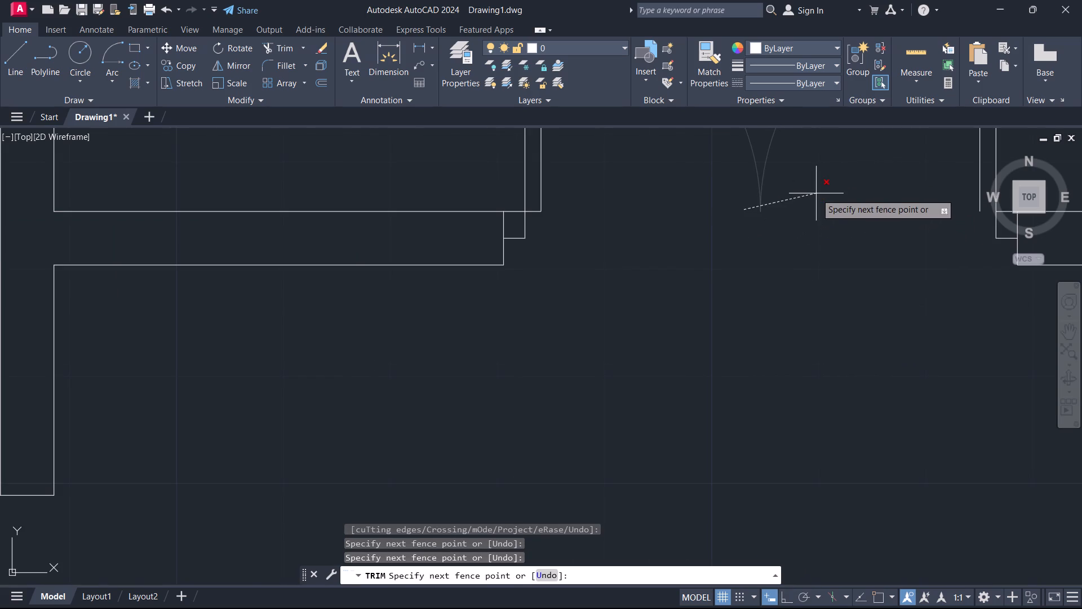
key("Escape")
Trim the overshoot of the left leaf's inner line where it passes above its swing arc.
scroll(725, 231, "down", 2)
middle_click_drag(724, 232, 735, 386)
scroll(706, 299, "up", 5)
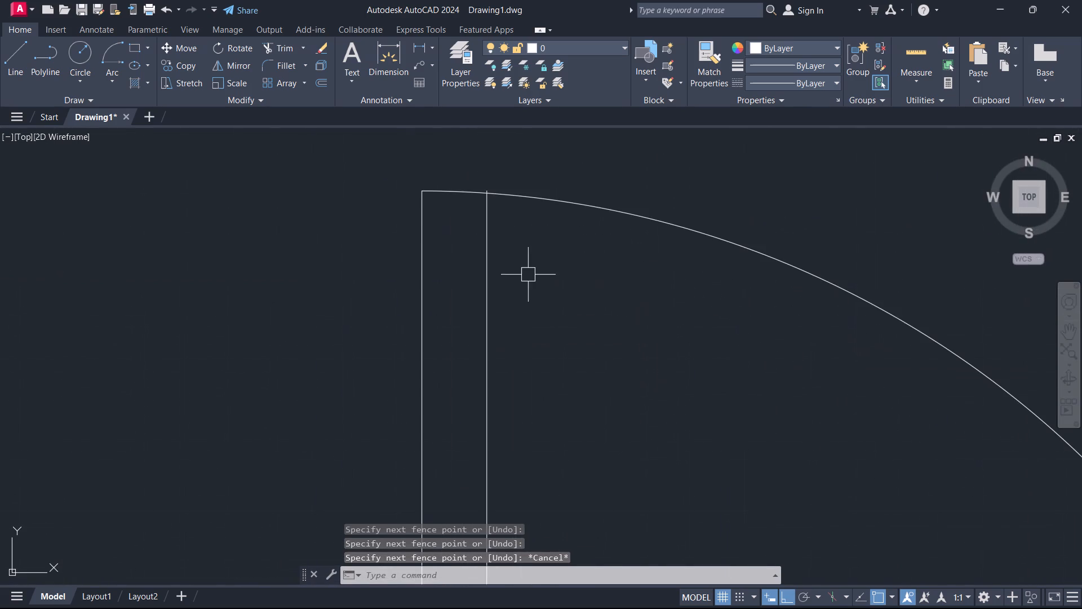
scroll(447, 222, "up", 2)
middle_click_drag(449, 222, 459, 360)
scroll(506, 286, "up", 4)
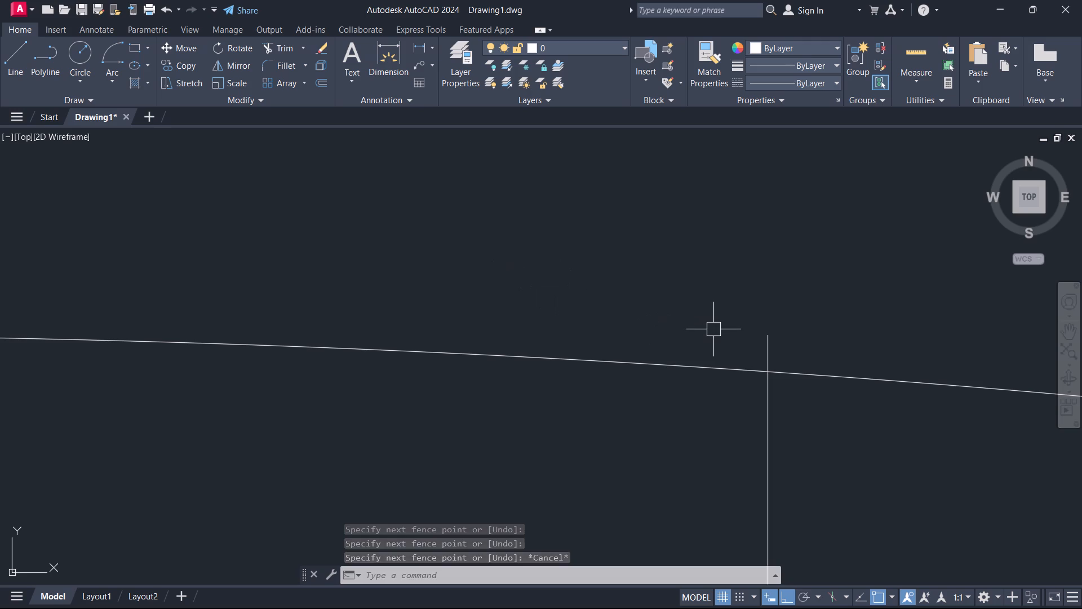
key("space")
left_click(728, 347)
left_click(839, 351)
scroll(830, 335, "down", 3)
key("Escape")
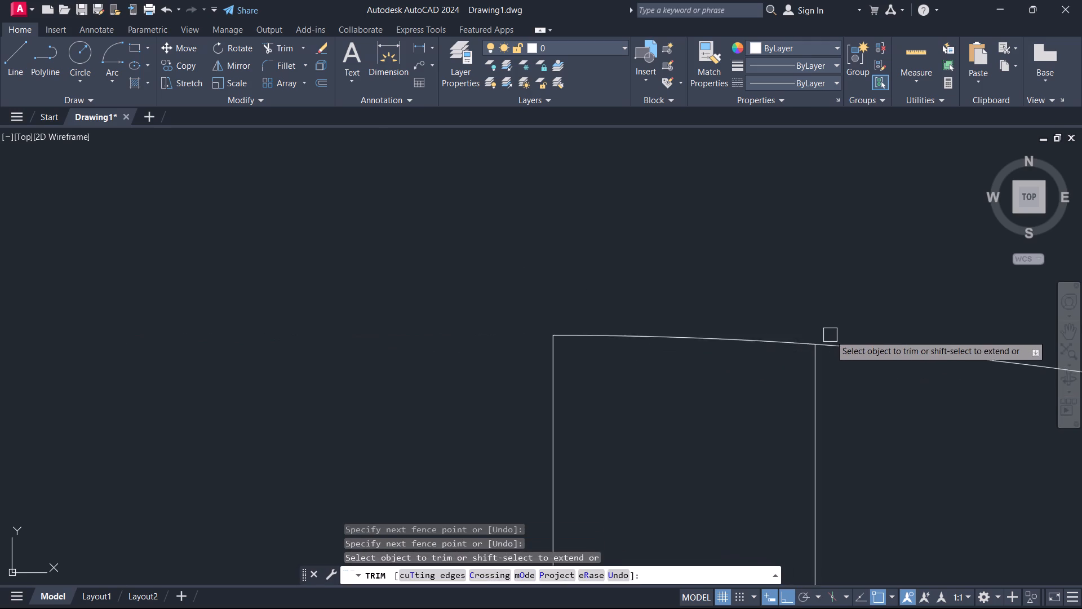
Trim the overshoot of the right leaf's inner line where it passes above its swing arc.
scroll(830, 335, "down", 2)
middle_click_drag(873, 352, 0, 349)
scroll(848, 342, "down", 6)
middle_click_drag(929, 338, 524, 395)
scroll(930, 338, "up", 1)
scroll(524, 395, "up", 1)
scroll(731, 405, "up", 3)
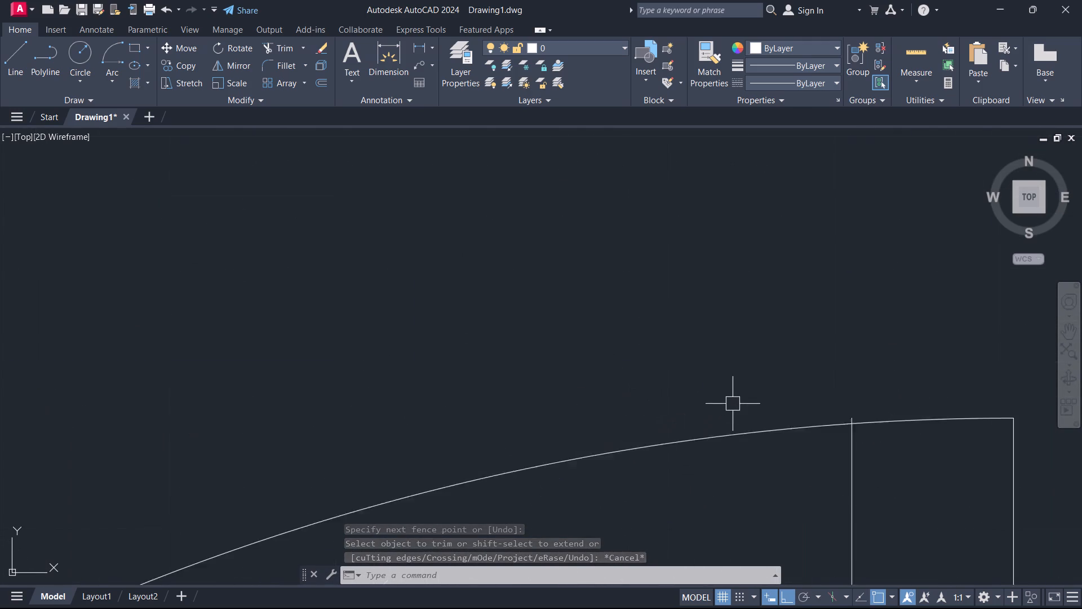
scroll(733, 404, "up", 3)
middle_click_drag(849, 417, 467, 379)
scroll(578, 409, "up", 4)
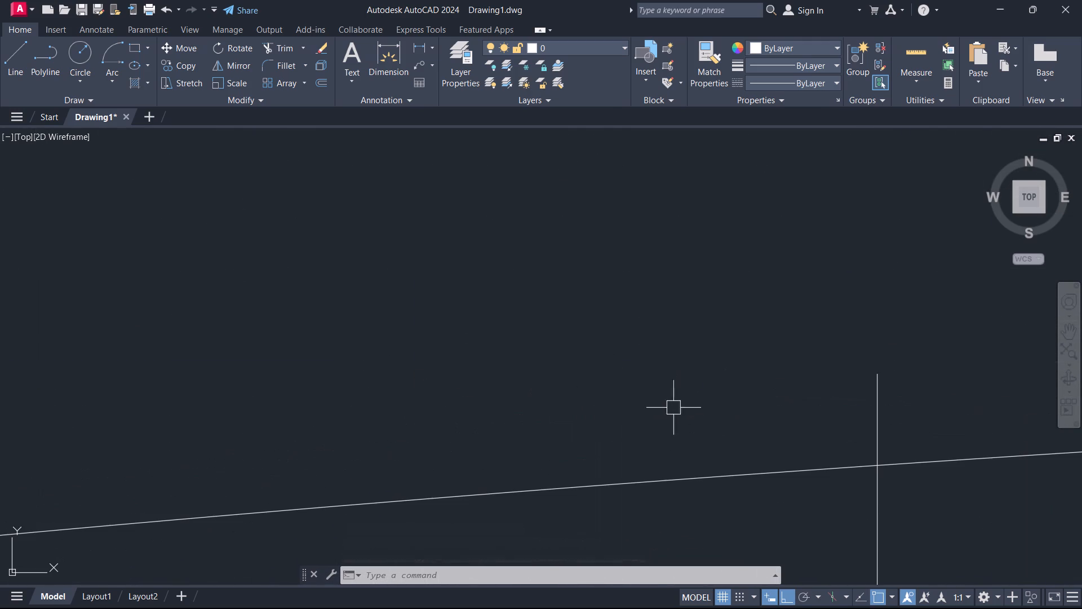
key("space")
left_click(773, 402)
left_click(935, 401)
key("Escape")
Place a multiline text label reading "Balcony" in the space just north of the double door's swing arcs.
scroll(805, 345, "down", 7)
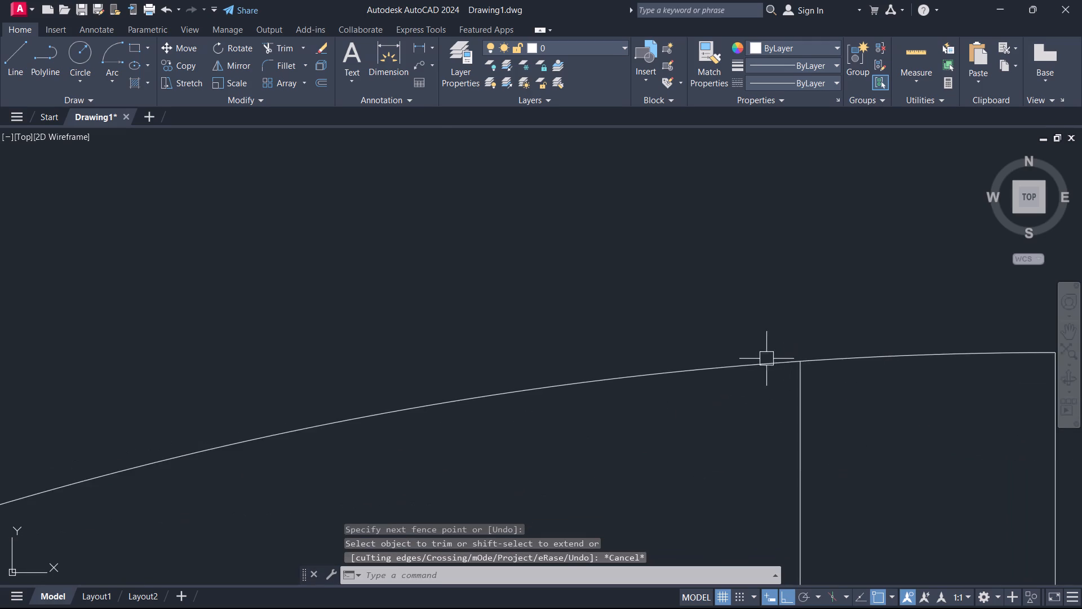
scroll(699, 383, "down", 6)
scroll(624, 451, "down", 5)
middle_click_drag(605, 461, 600, 288)
middle_click_drag(599, 330, 786, 103)
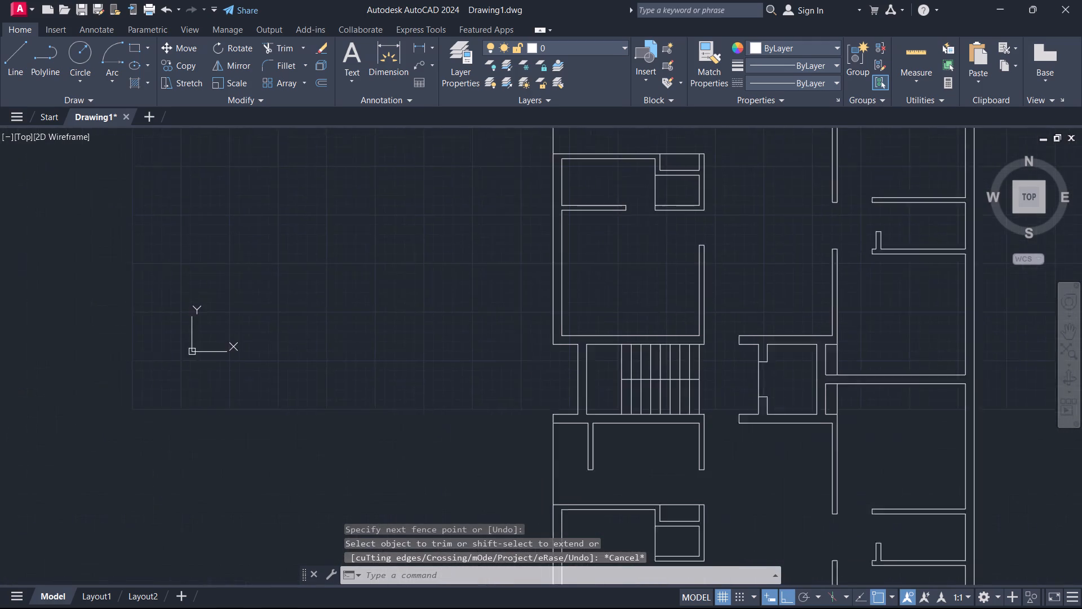
scroll(786, 103, "up", 1)
middle_click_drag(786, 103, 786, 111)
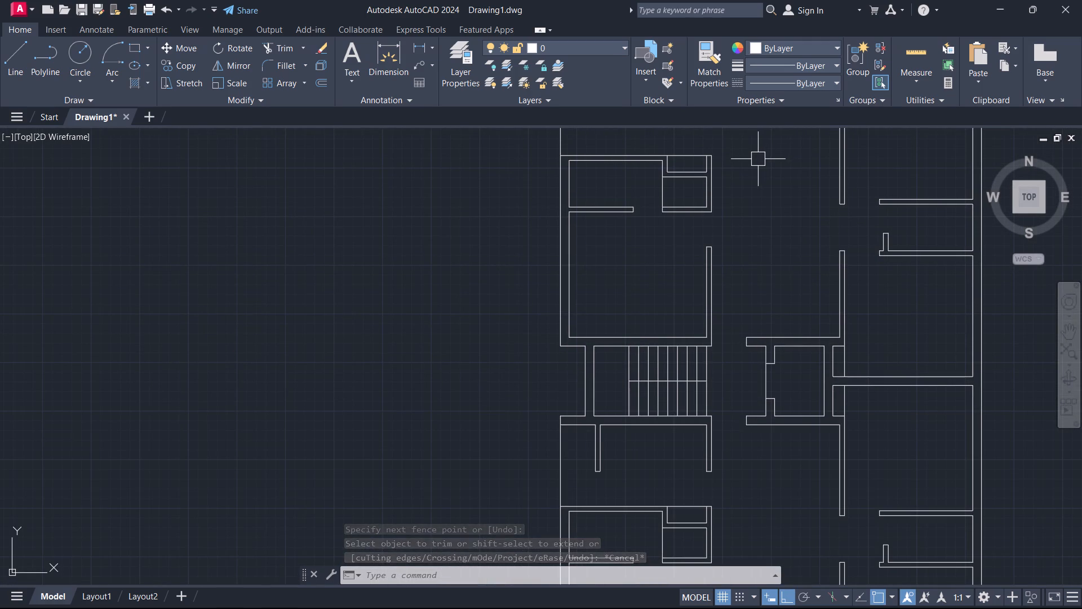
middle_click_drag(756, 165, 496, 361)
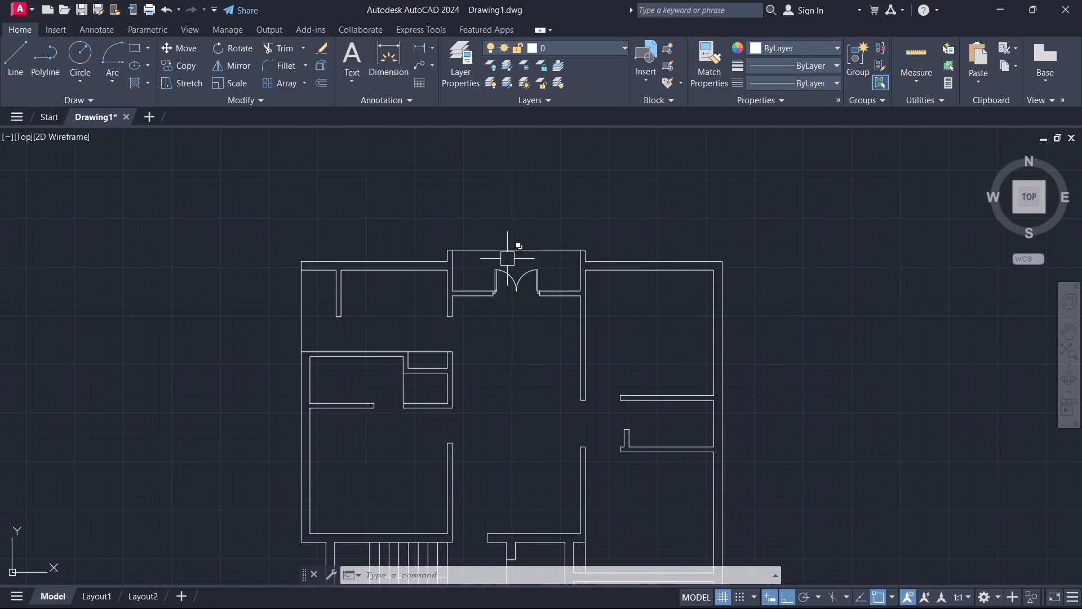
scroll(521, 244, "up", 5)
key("t")
key("space")
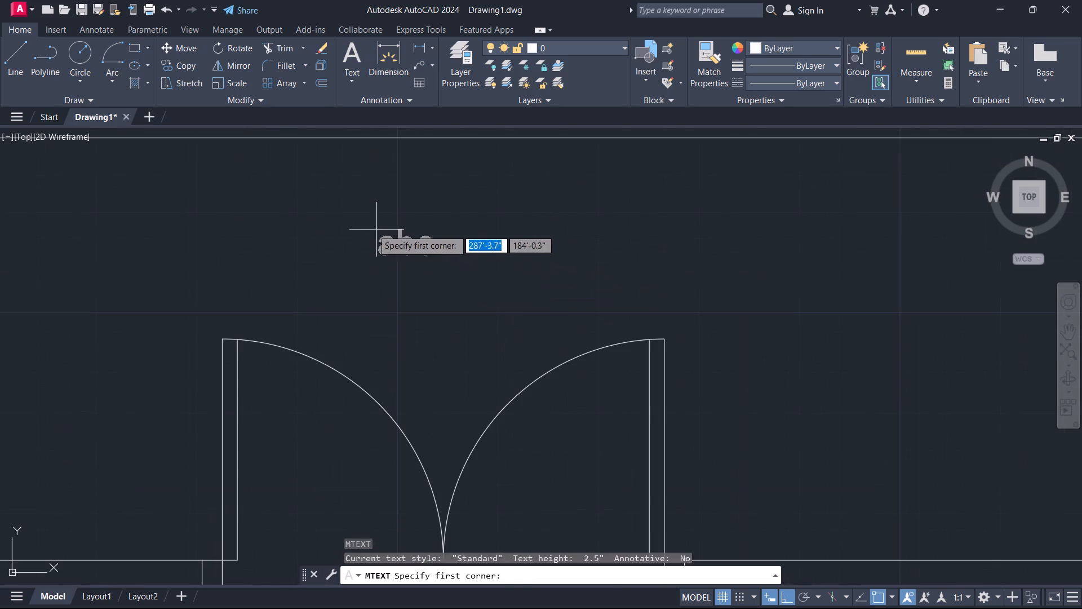
left_click_drag(339, 231, 348, 238)
left_click(579, 306)
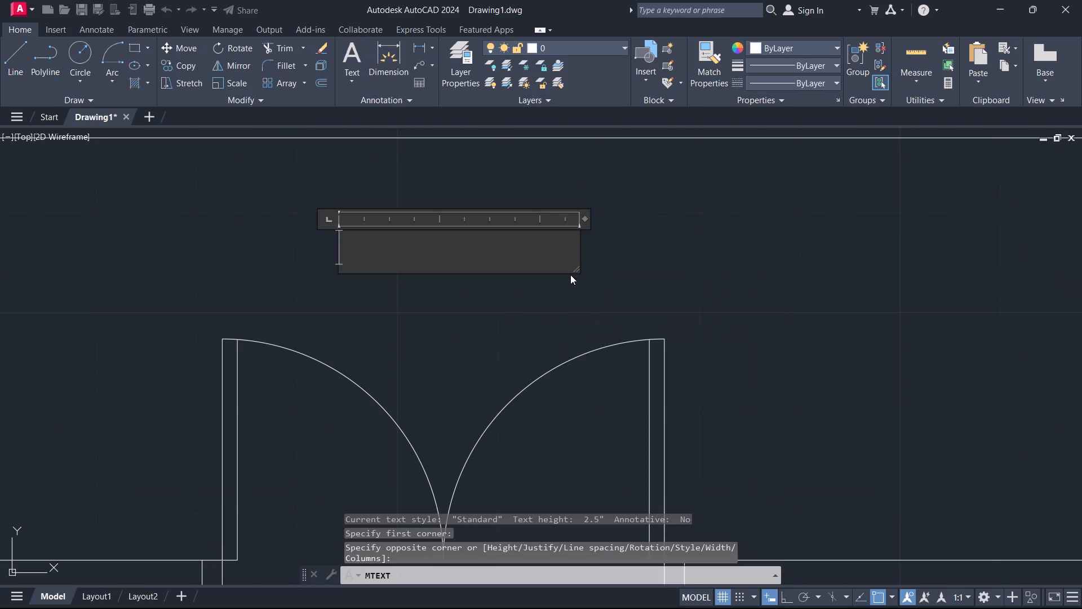
key("b")
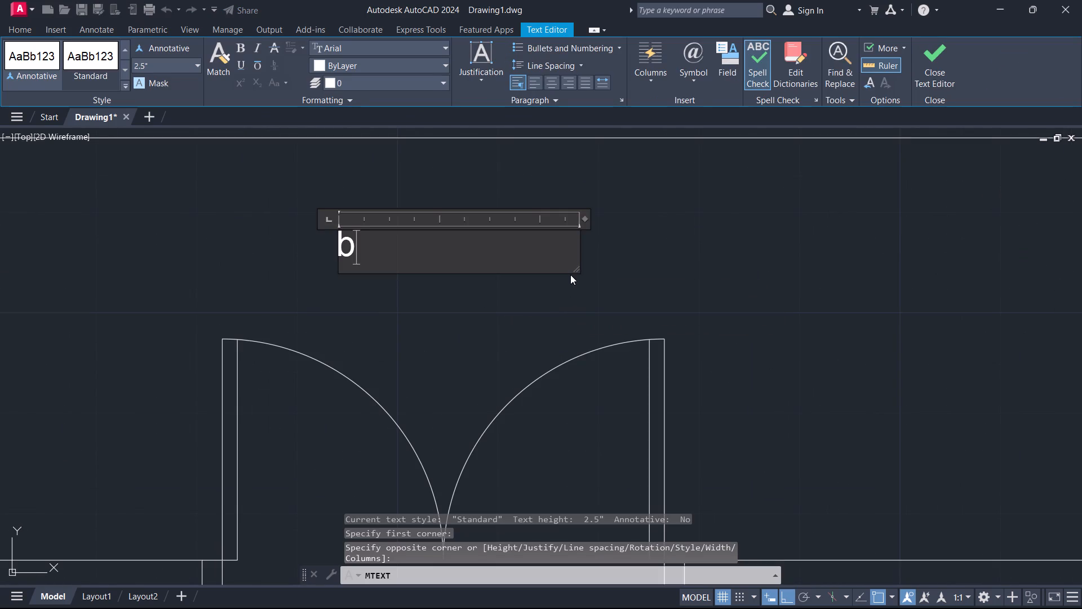
key("BackSpace")
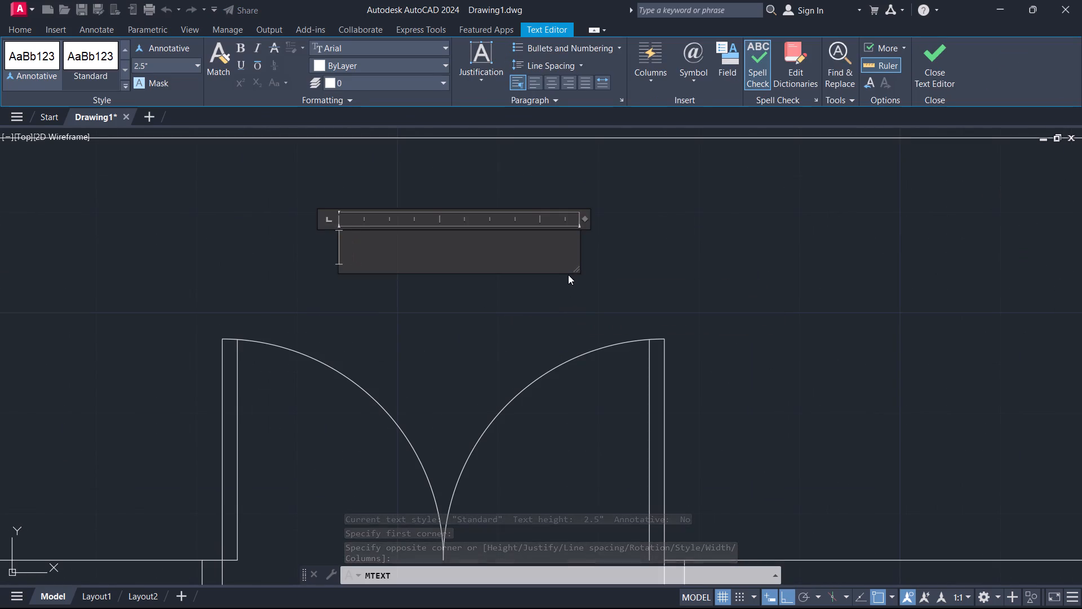
key("shift+b")
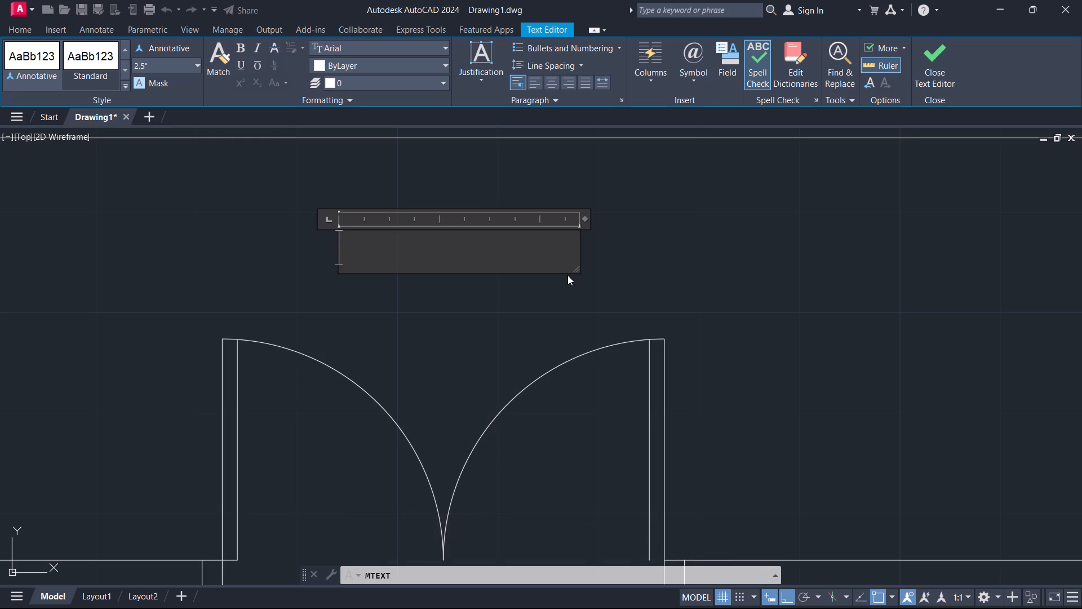
type("al")
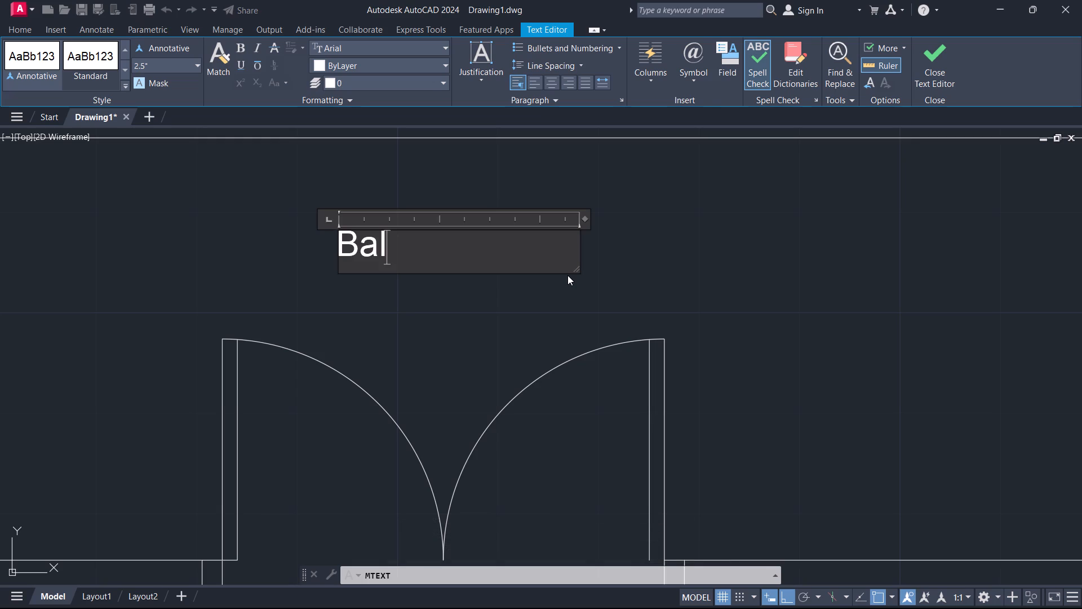
key("c")
key("o")
type("ny")
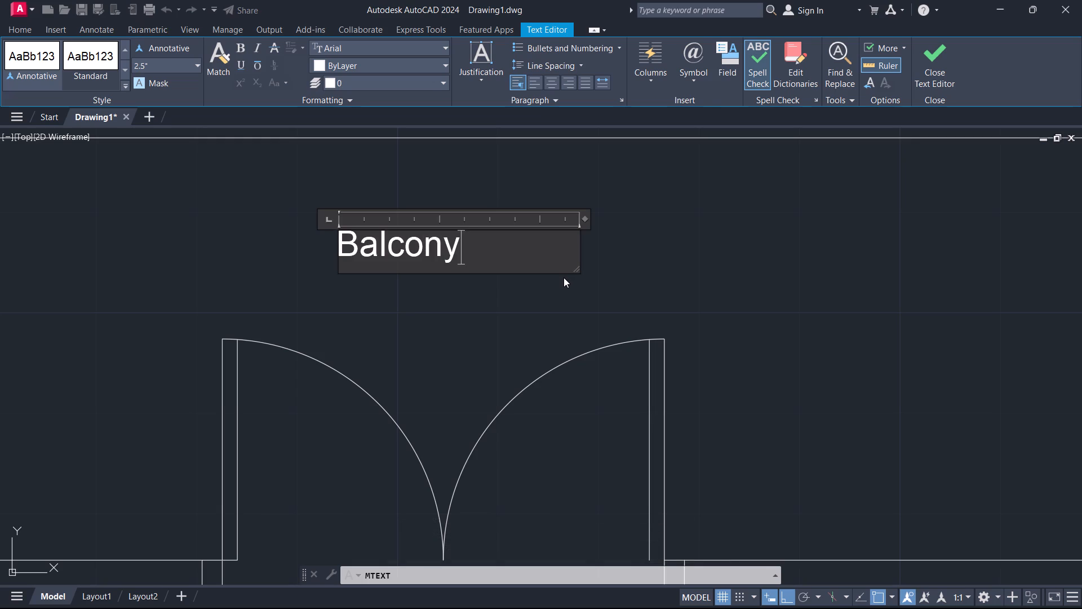
Add a second line reading 11'-0"x3'-6" beneath "Balcony" in the label.
key("Return")
type("11")
type("'0")
key("BackSpace")
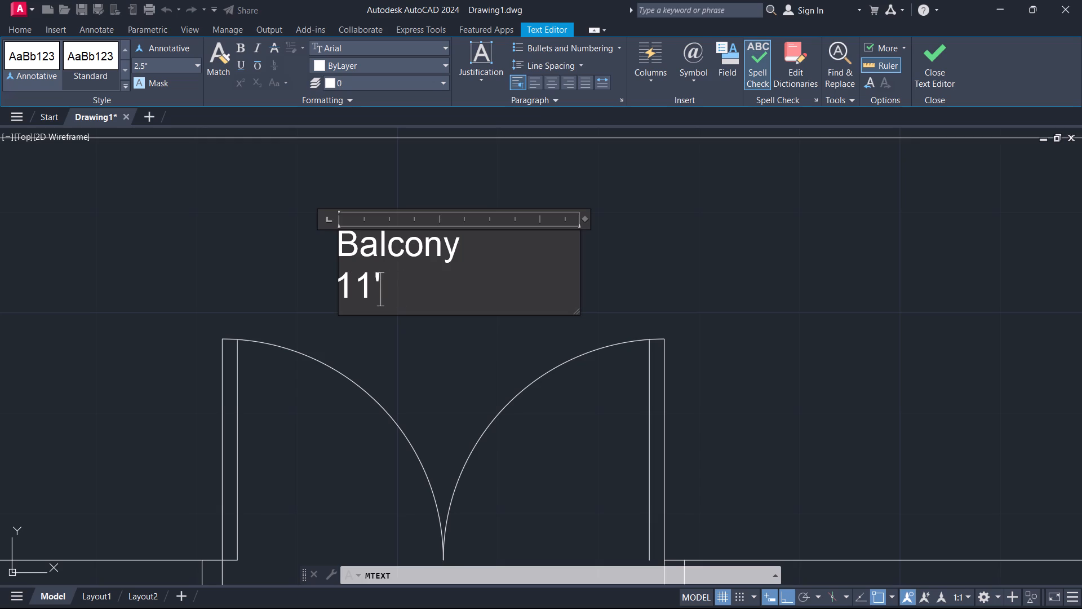
key("minus")
key("0")
key("shift+quotedbl")
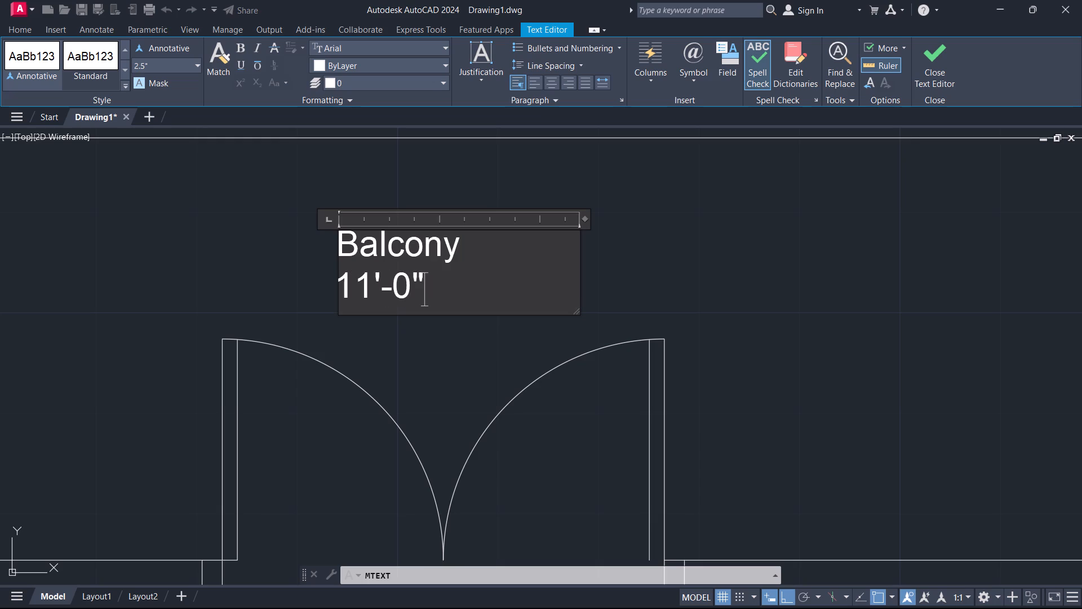
key("x")
key("space")
key("BackSpace")
key("3")
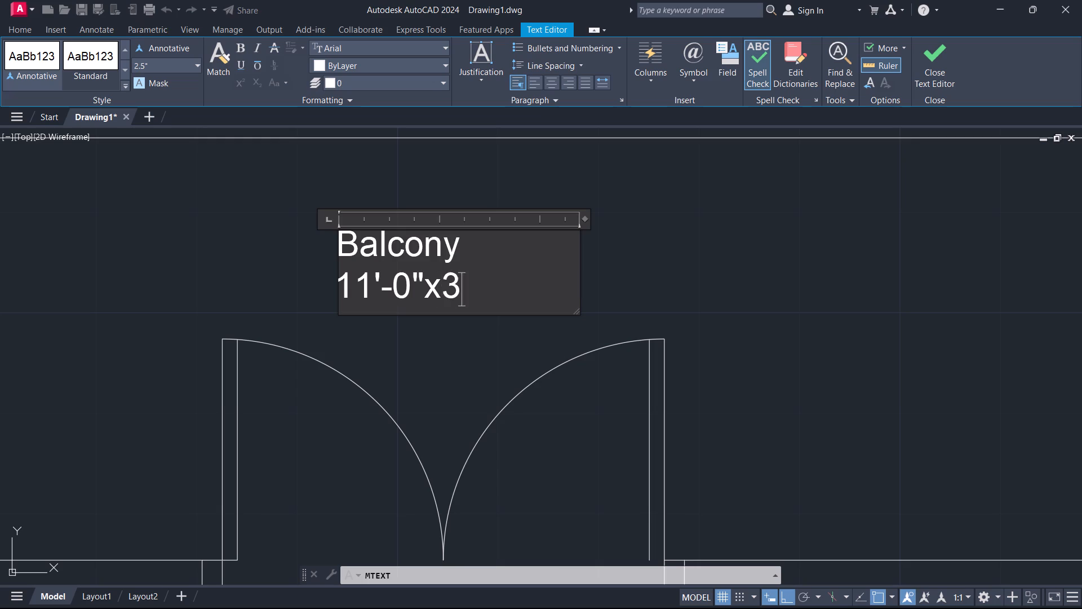
key("apostrophe")
key("minus")
key("6")
key("shift+quotedbl")
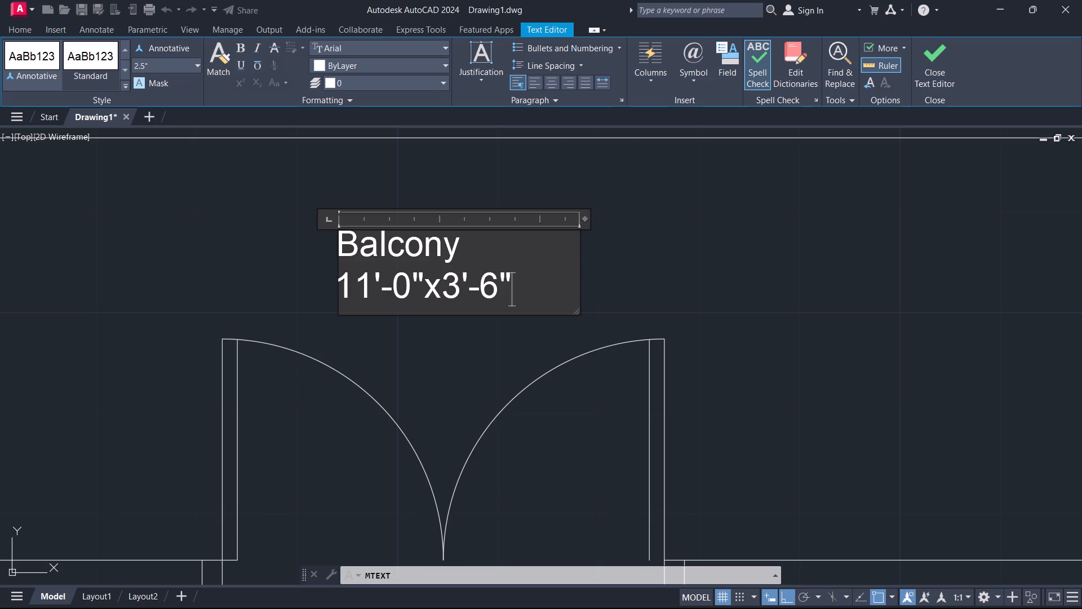
Indent the "Balcony" line with two leading spaces to centre it above the size line.
left_click(348, 255)
key("space")
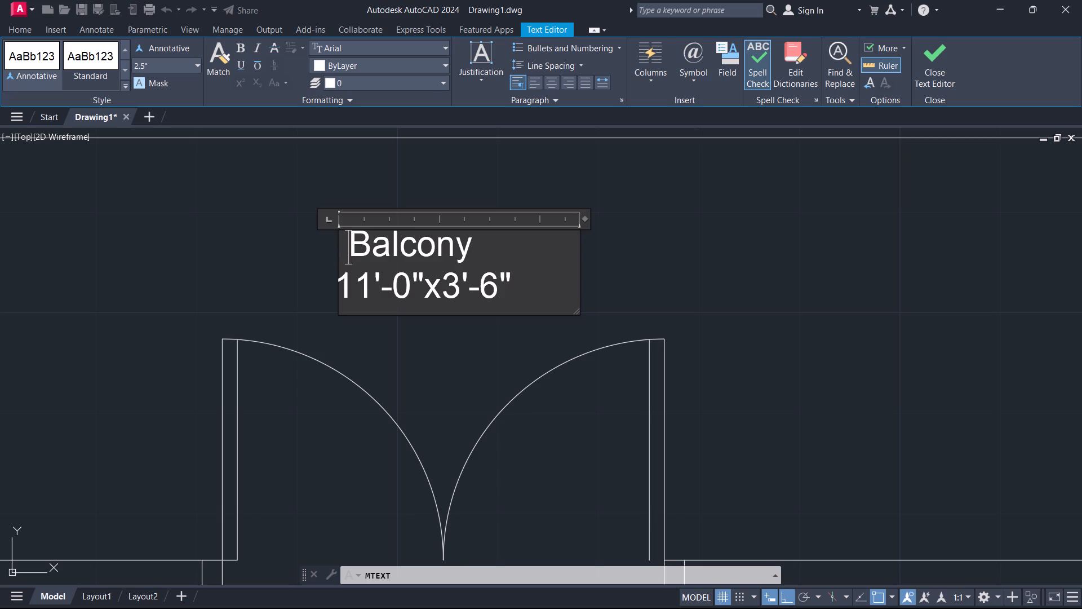
key("space")
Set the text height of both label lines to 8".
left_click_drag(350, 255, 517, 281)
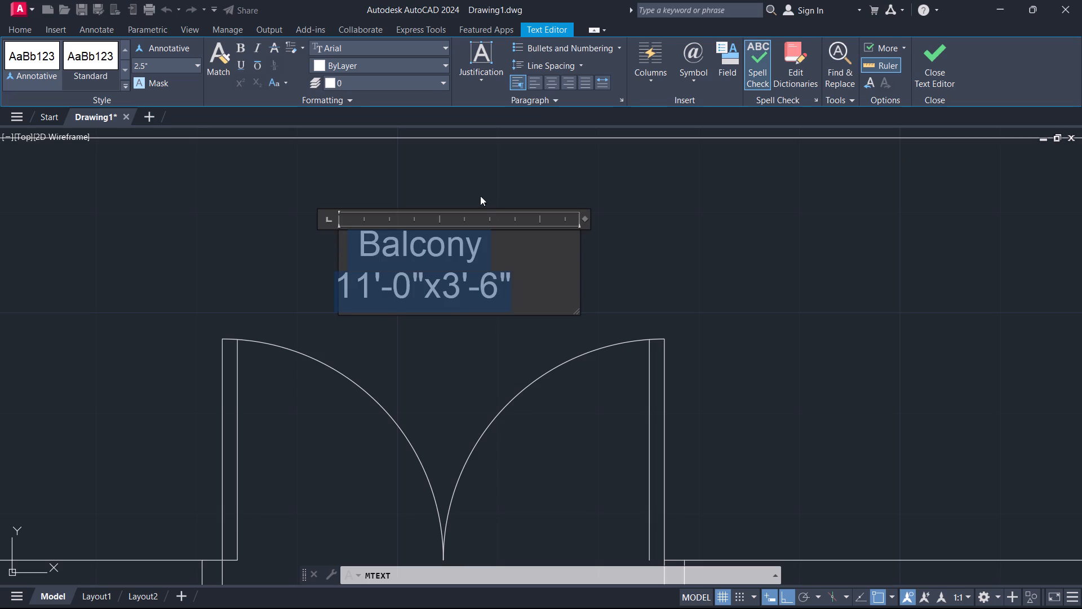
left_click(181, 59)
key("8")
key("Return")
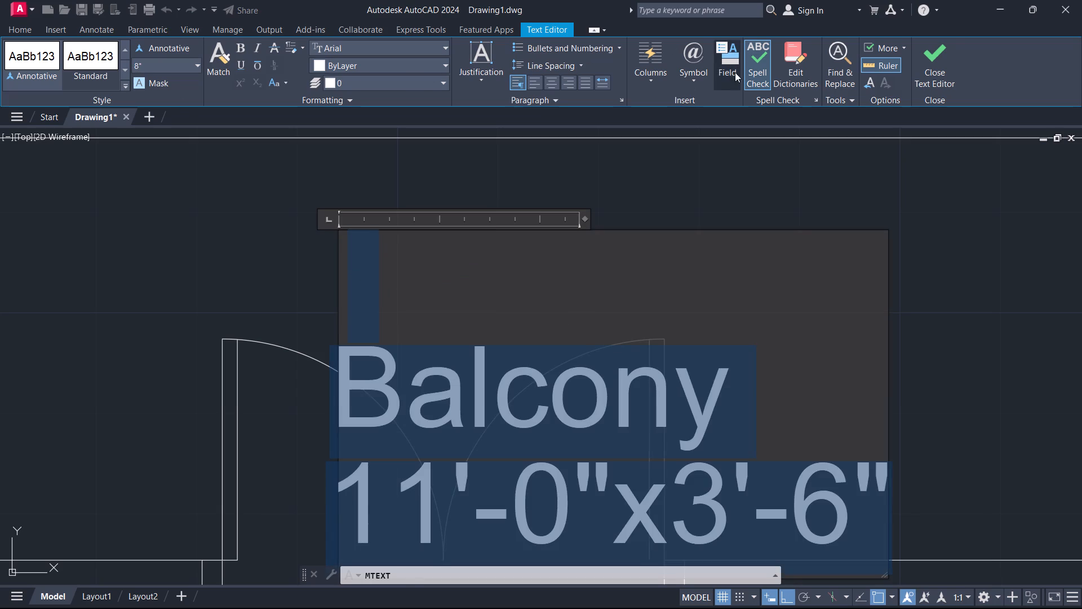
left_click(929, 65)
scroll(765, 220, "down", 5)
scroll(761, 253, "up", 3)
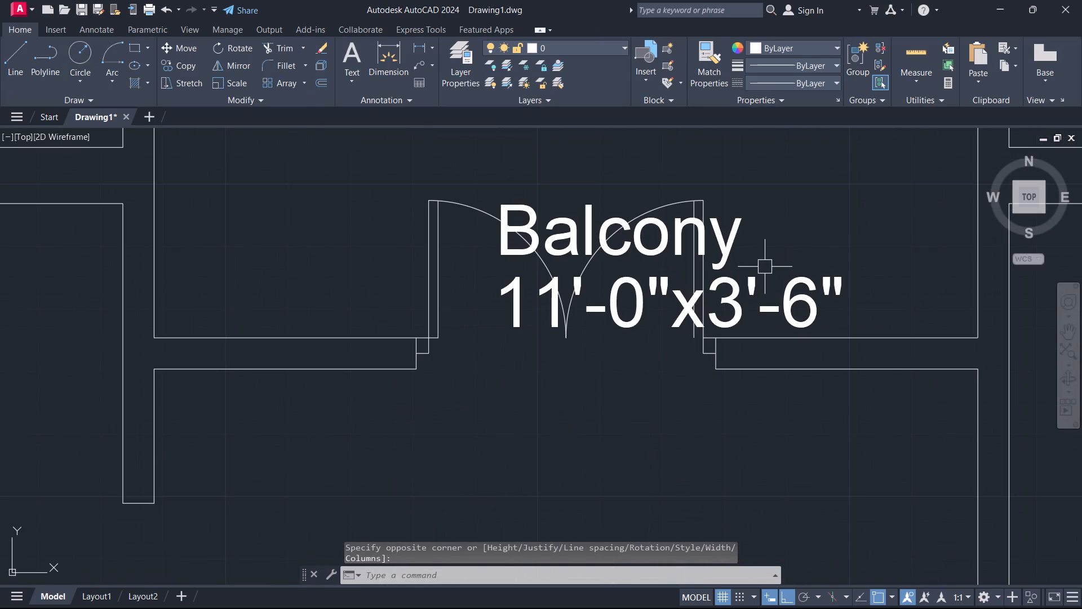
Reopen the balcony label and set the height of all its text to 6".
double_click(773, 299)
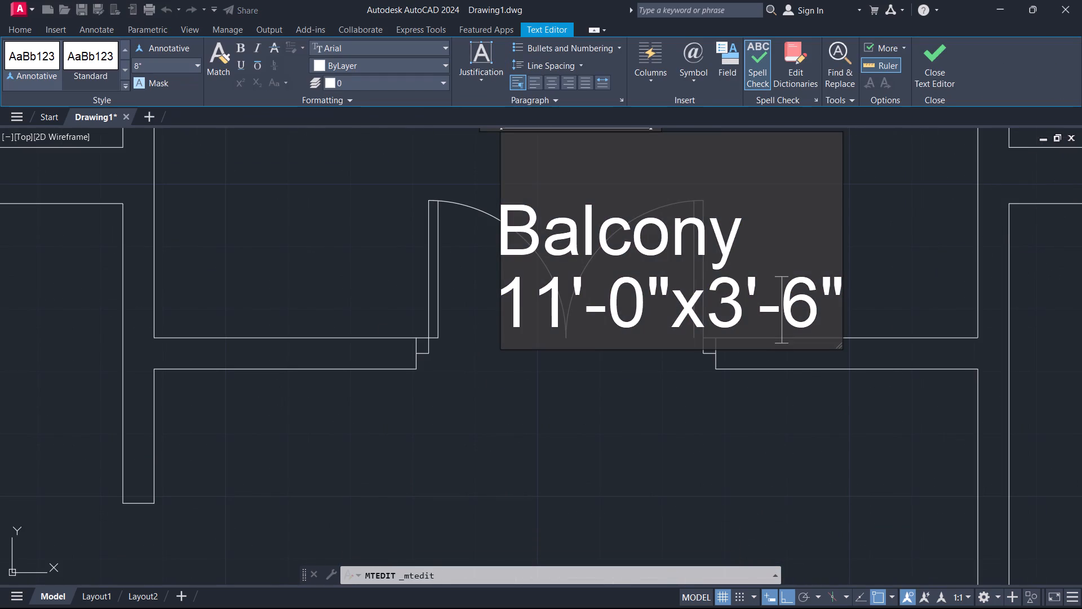
left_click(833, 310)
key("ctrl+a")
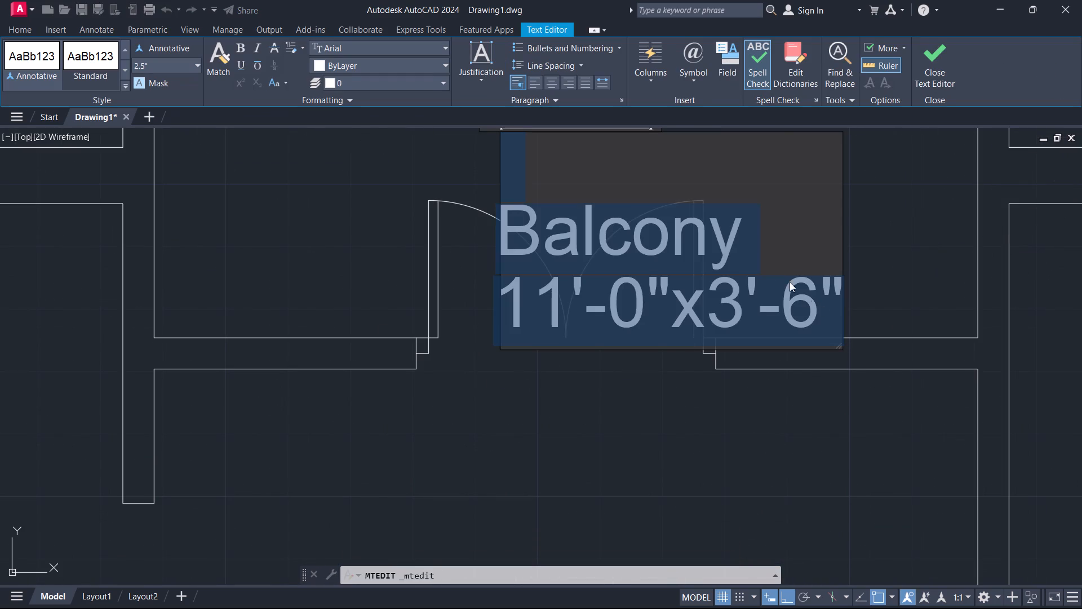
left_click(163, 75)
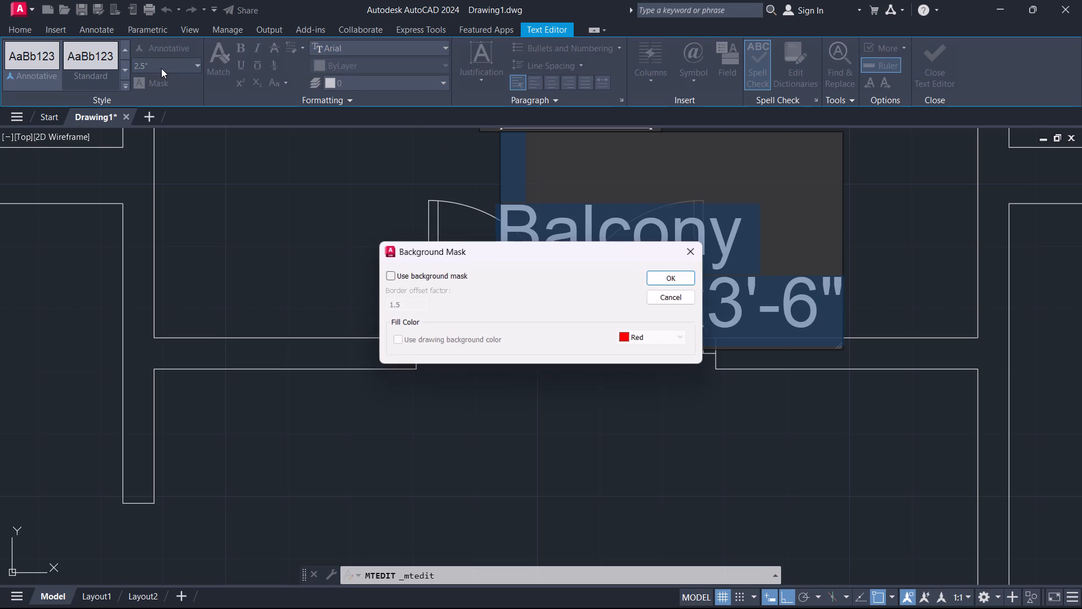
left_click(161, 68)
left_click(693, 249)
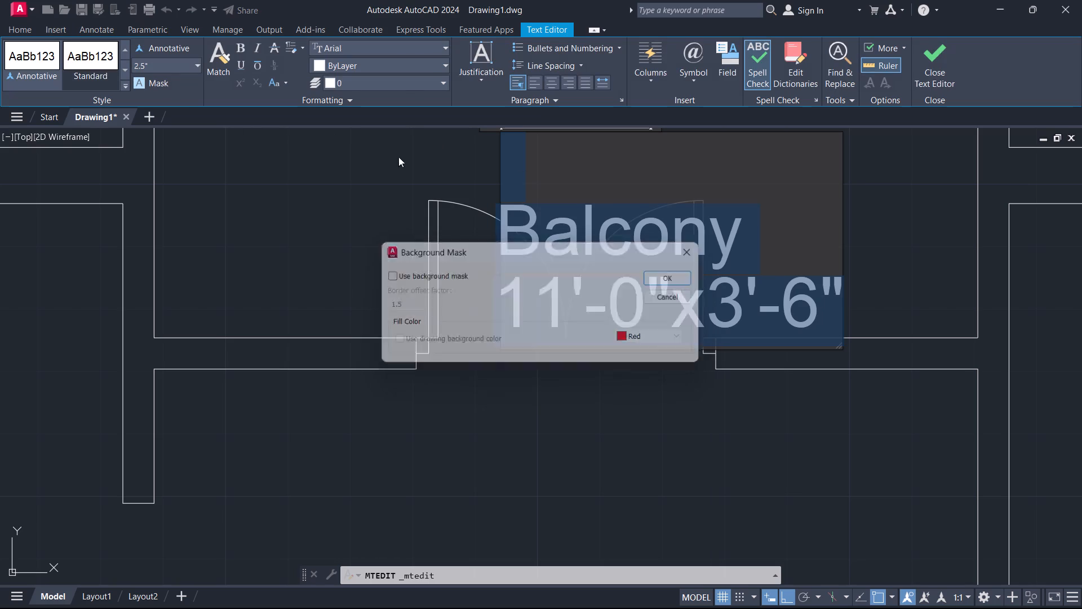
left_click(157, 67)
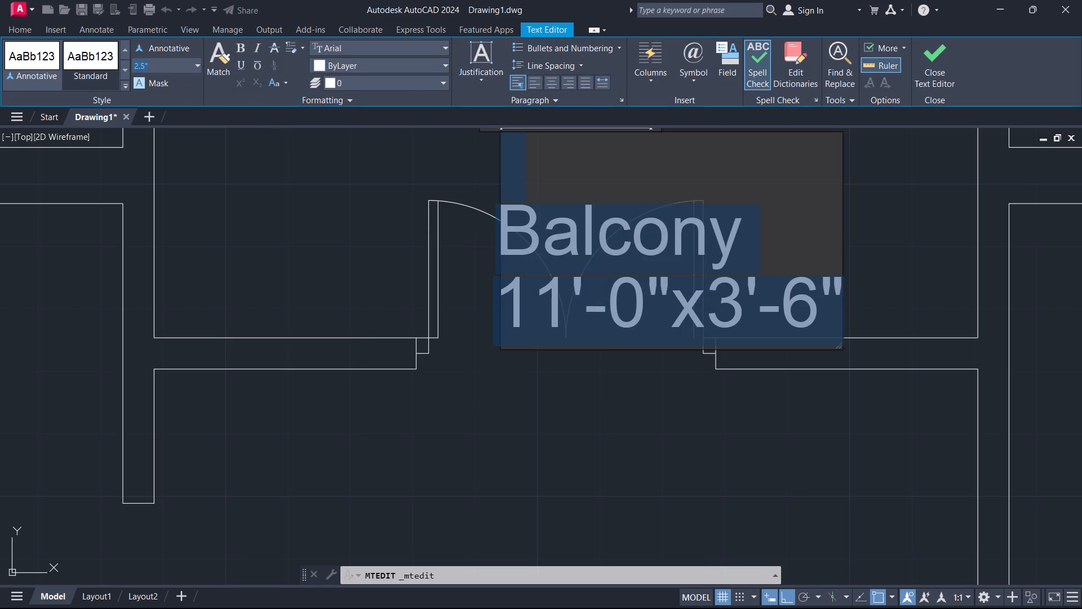
key("6")
key("Return")
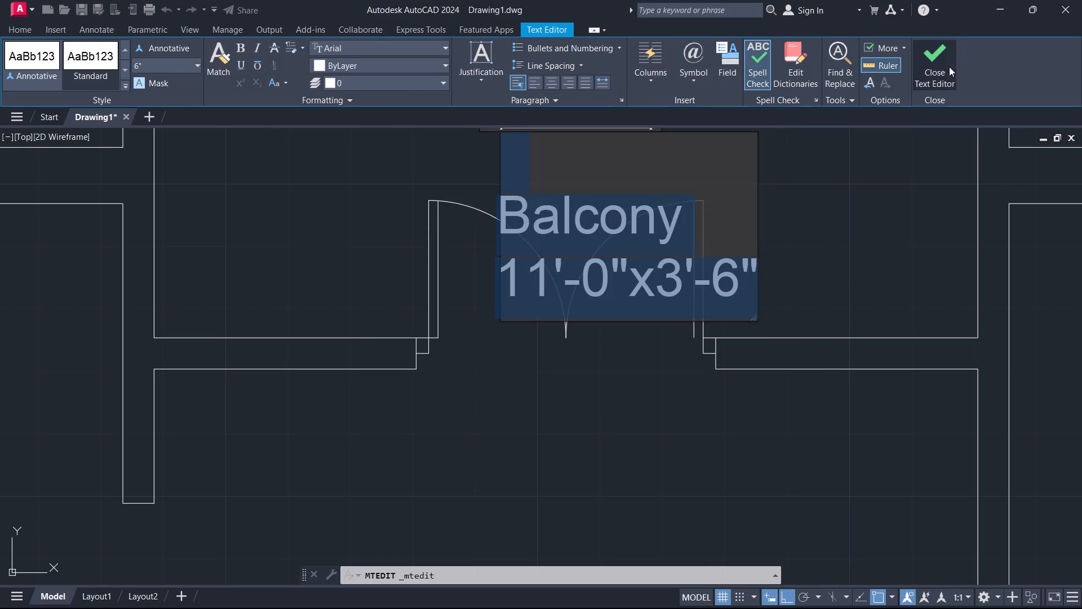
left_click(950, 67)
Move the balcony label straight north, clear of the double door's swing arcs.
left_click(660, 277)
type("m")
key("space")
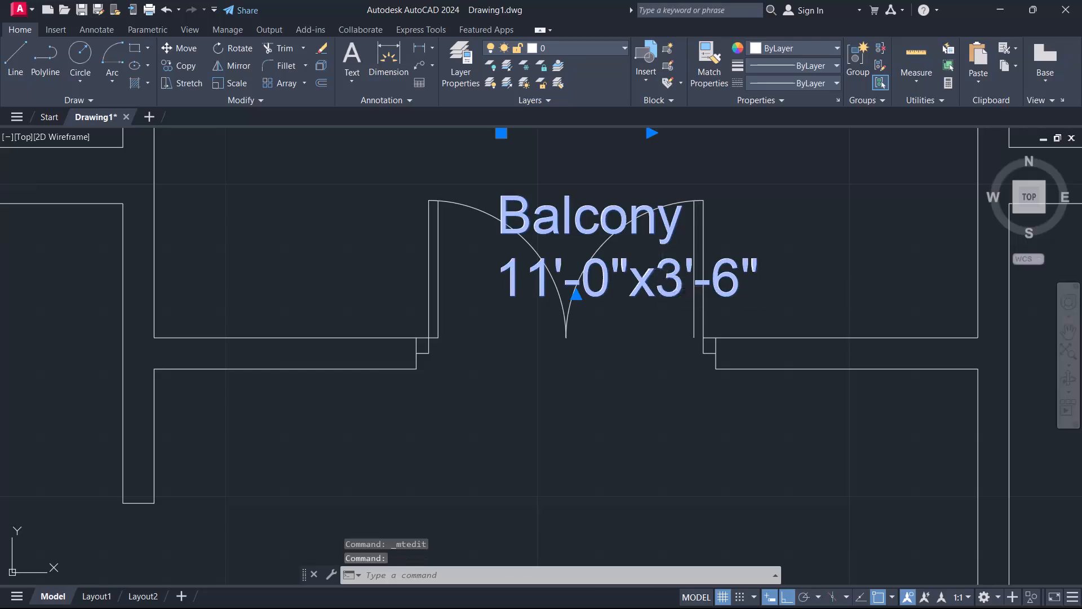
left_click(660, 276)
middle_click_drag(637, 219, 645, 373)
scroll(637, 219, "down", 1)
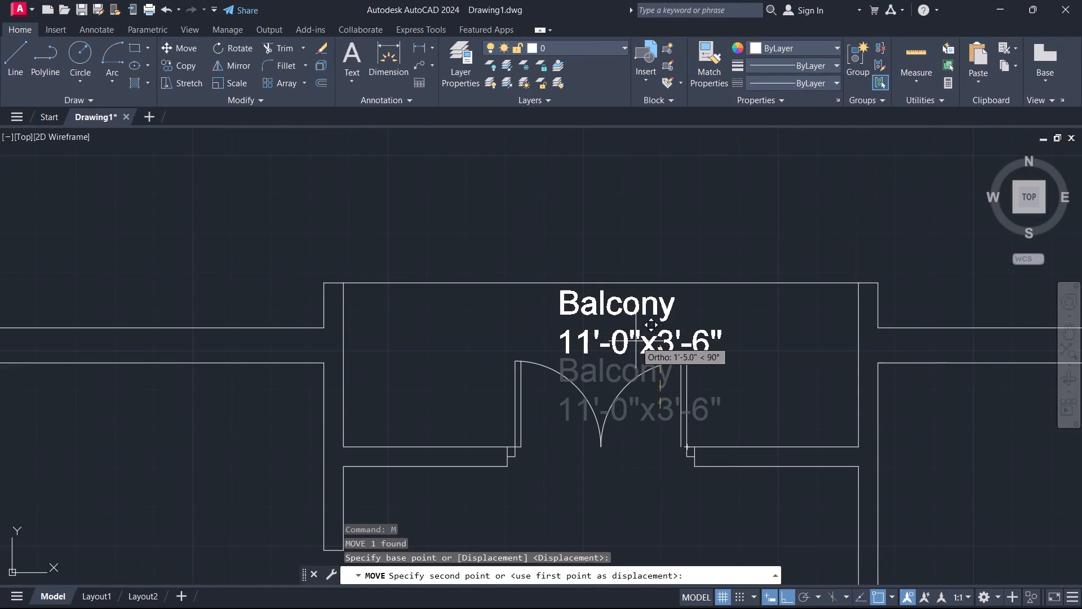
left_click(637, 345)
key("Escape")
Move the balcony label slightly south toward the door arcs with object snap turned off.
left_click(589, 304)
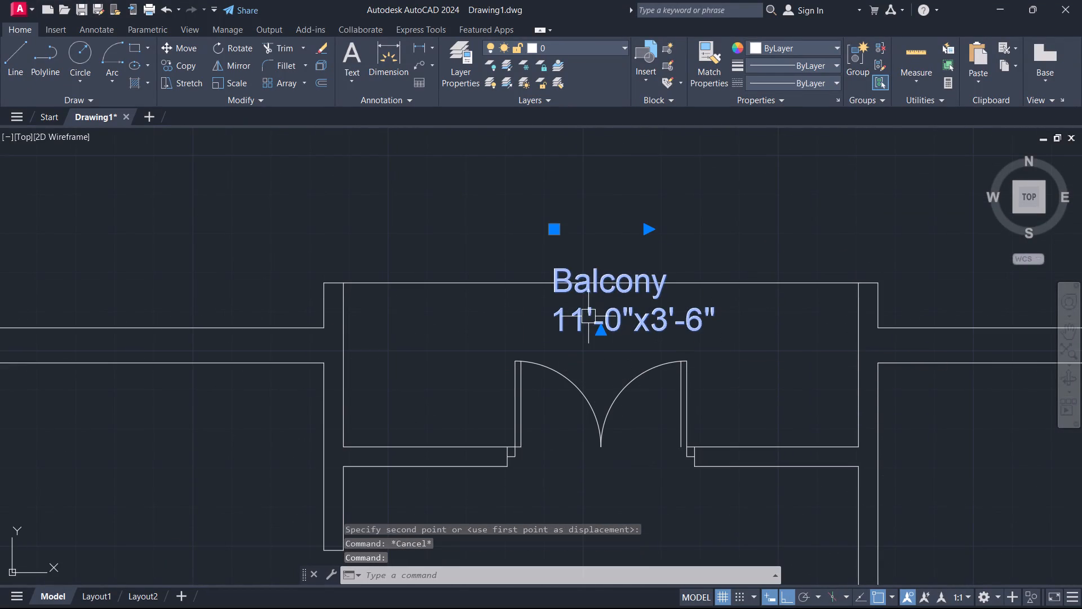
type("m")
key("space")
left_click(588, 319)
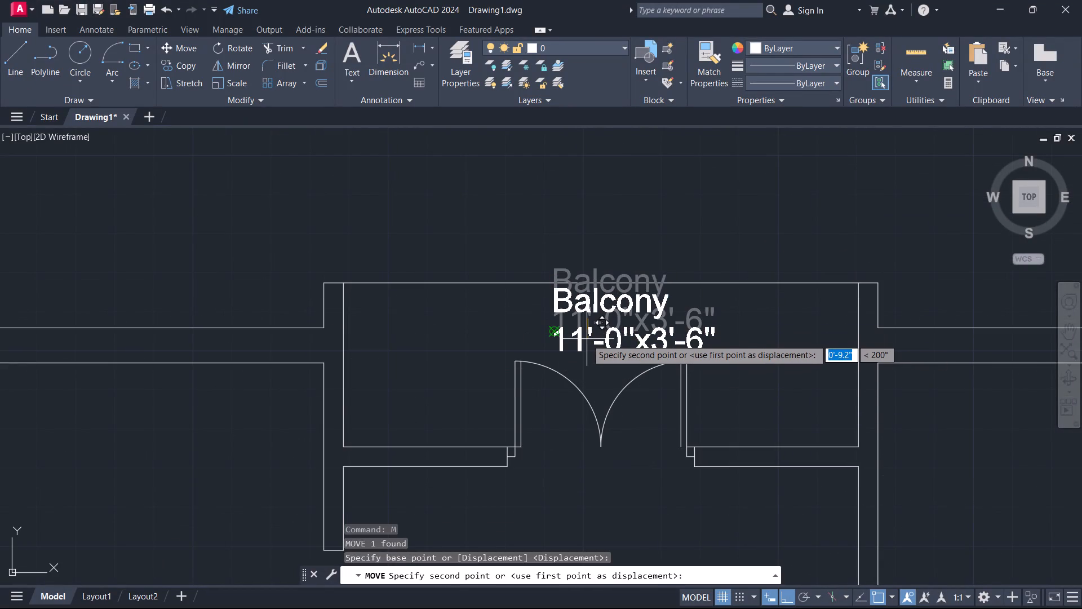
key("F3")
scroll(582, 333, "up", 2)
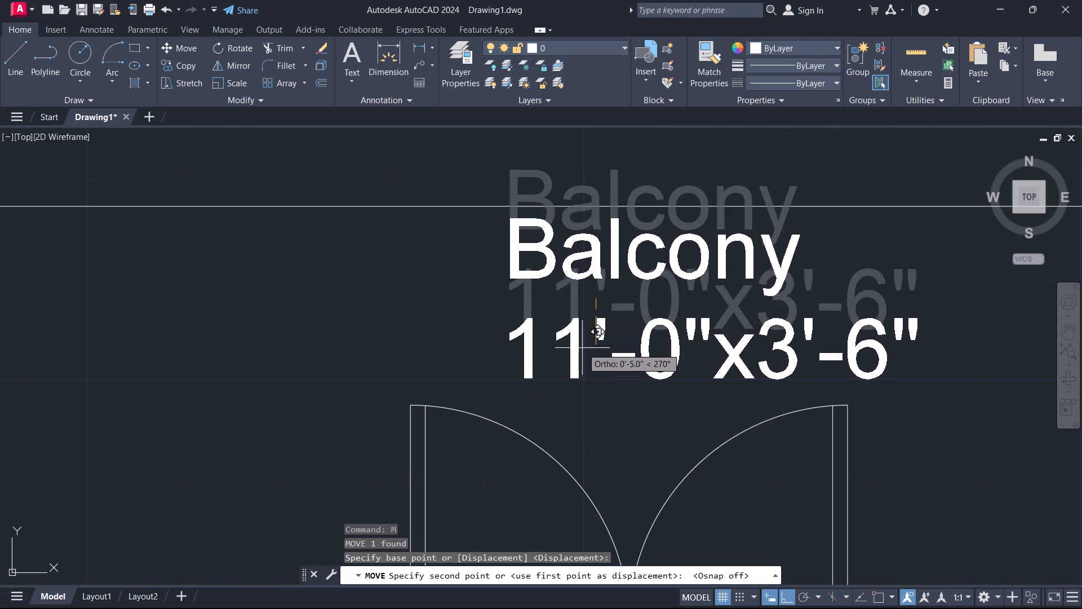
left_click(580, 364)
key("Escape")
Widen the label's text frame and adjust the leading spaces so "Balcony" sits centred above 11'-0"x3'-6".
double_click(578, 361)
left_click(529, 282)
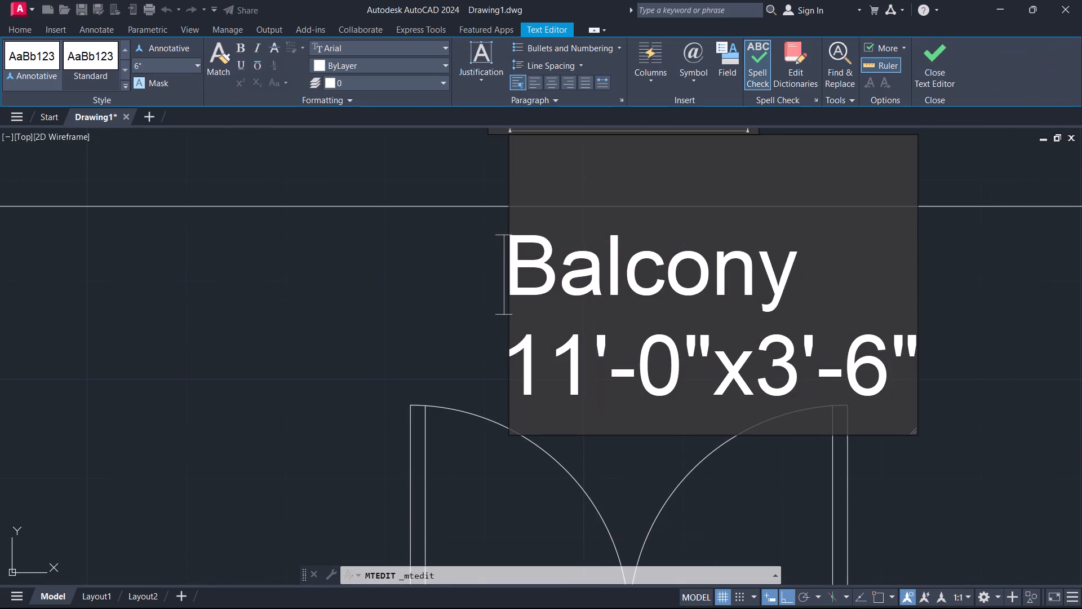
key("space")
key("space")
key("space")
left_click(602, 280)
left_click(586, 215)
scroll(701, 189, "down", 4)
scroll(706, 192, "up", 2)
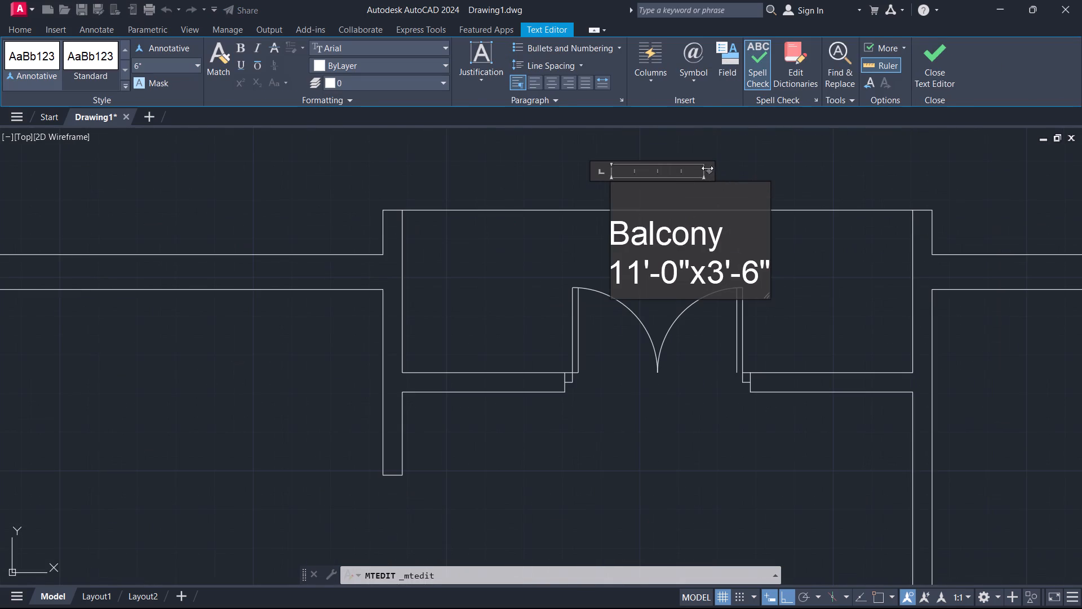
left_click_drag(712, 171, 852, 174)
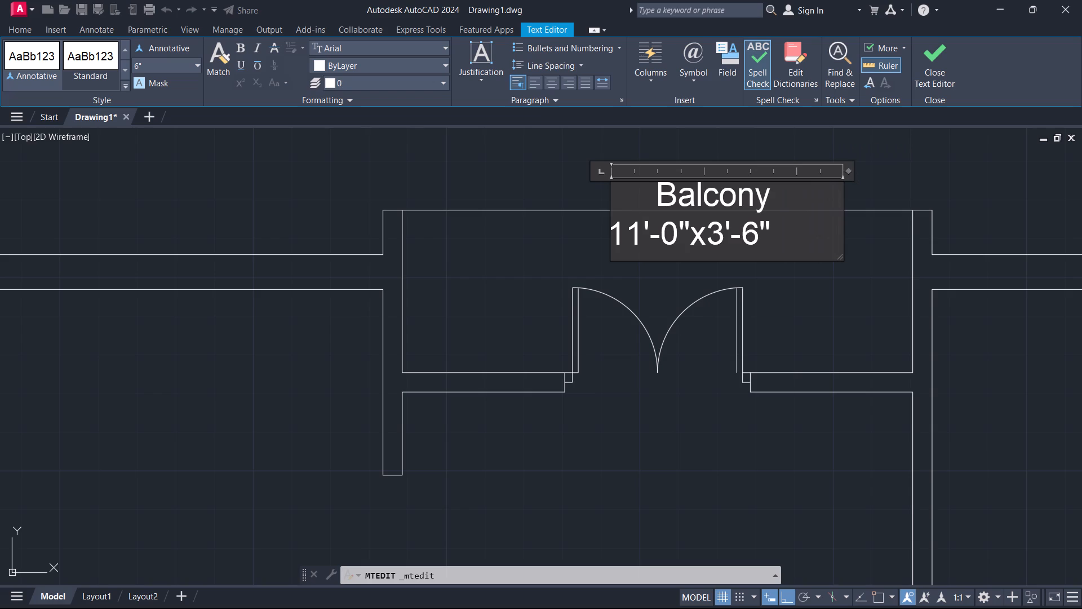
key("BackSpace")
key("BackSpace")
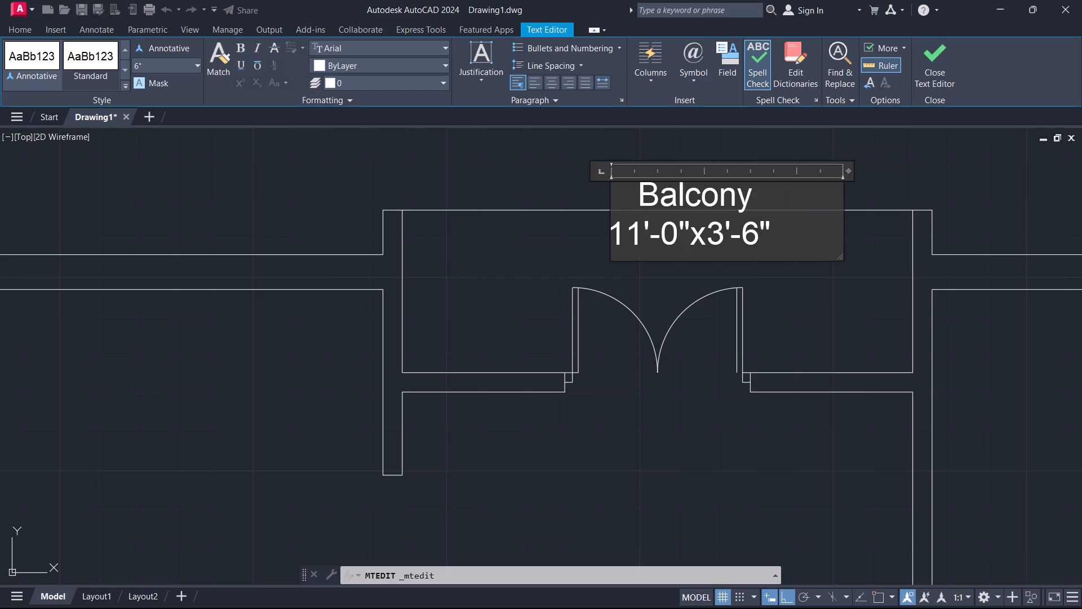
key("BackSpace")
left_click(928, 76)
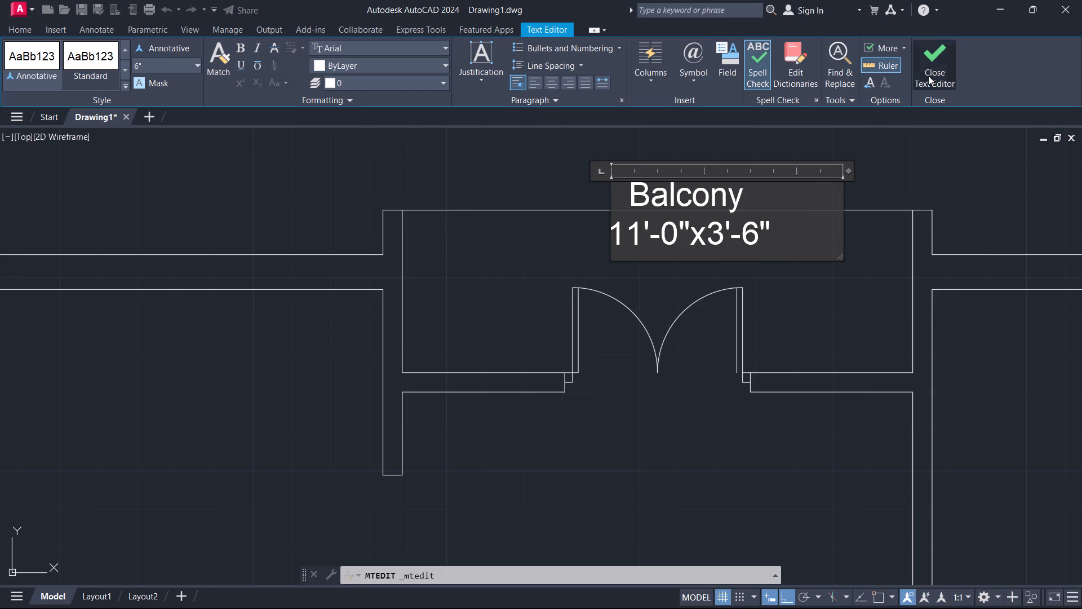
Move the balcony label south so both lines sit inside the balcony, below its north wall line.
scroll(724, 214, "up", 1)
middle_click_drag(724, 215, 733, 259)
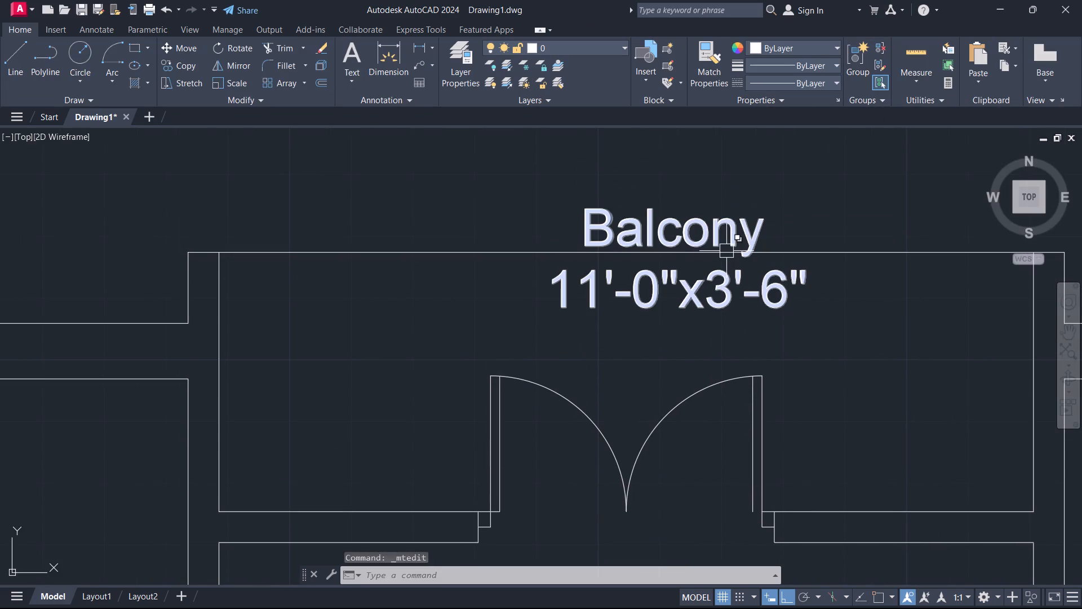
scroll(720, 245, "up", 1)
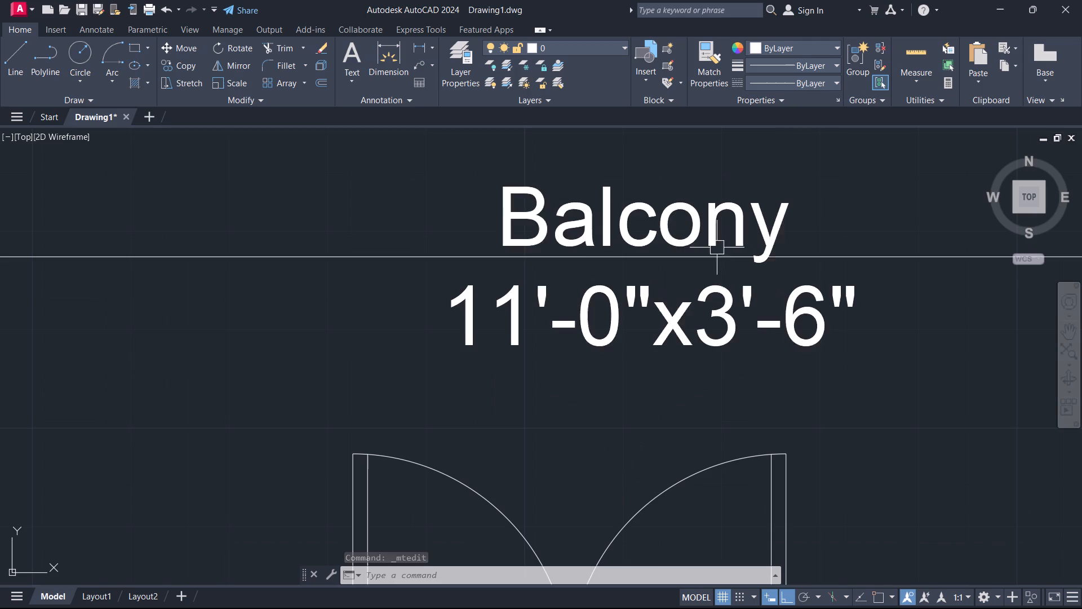
left_click(672, 320)
key("m")
key("space")
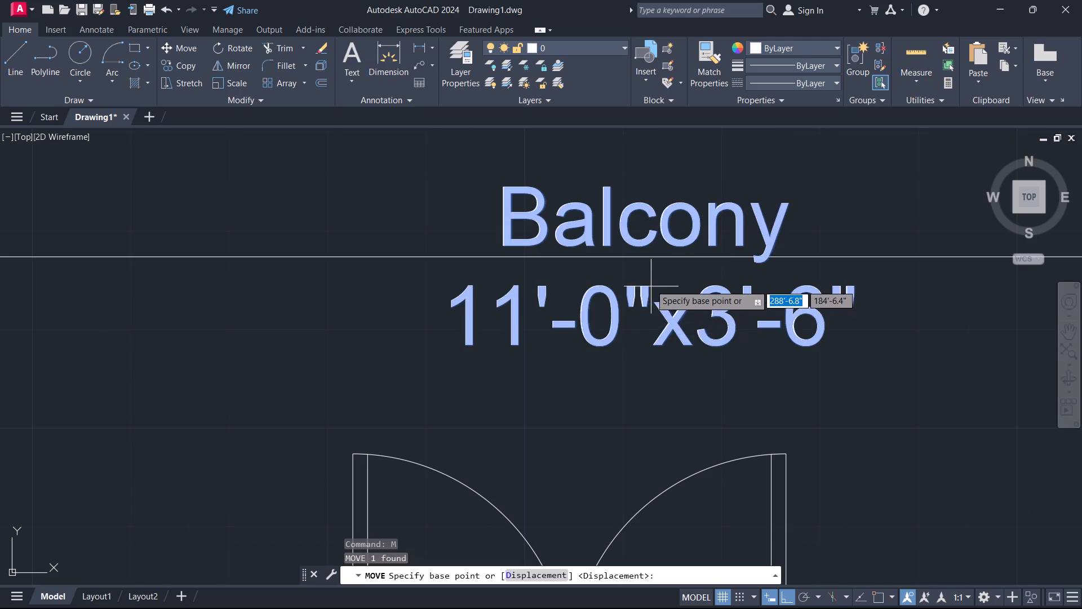
scroll(649, 279, "up", 2)
left_click(644, 268)
scroll(636, 316, "down", 4)
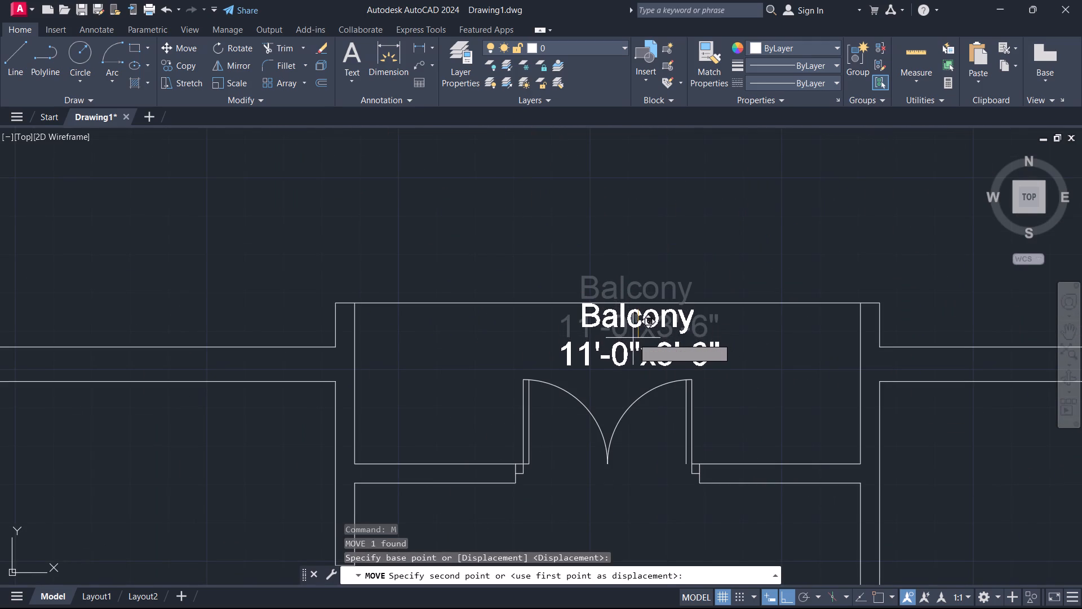
left_click(633, 339)
key("Escape")
Nudge the balcony label about 6" west and about 2" south to centre it over the double door.
key("space")
left_click(629, 342)
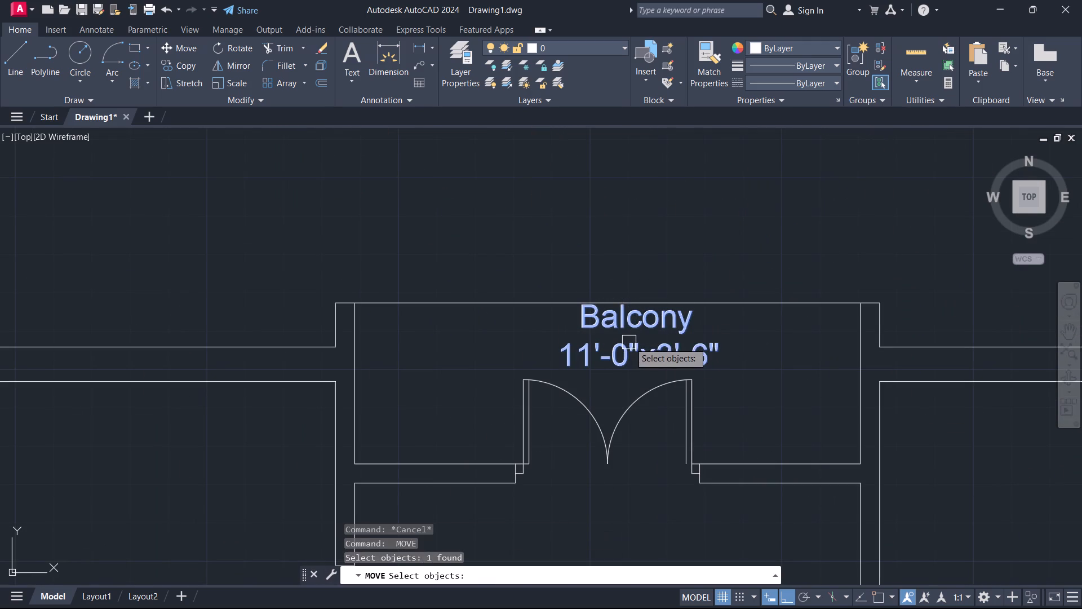
key("space")
left_click(628, 341)
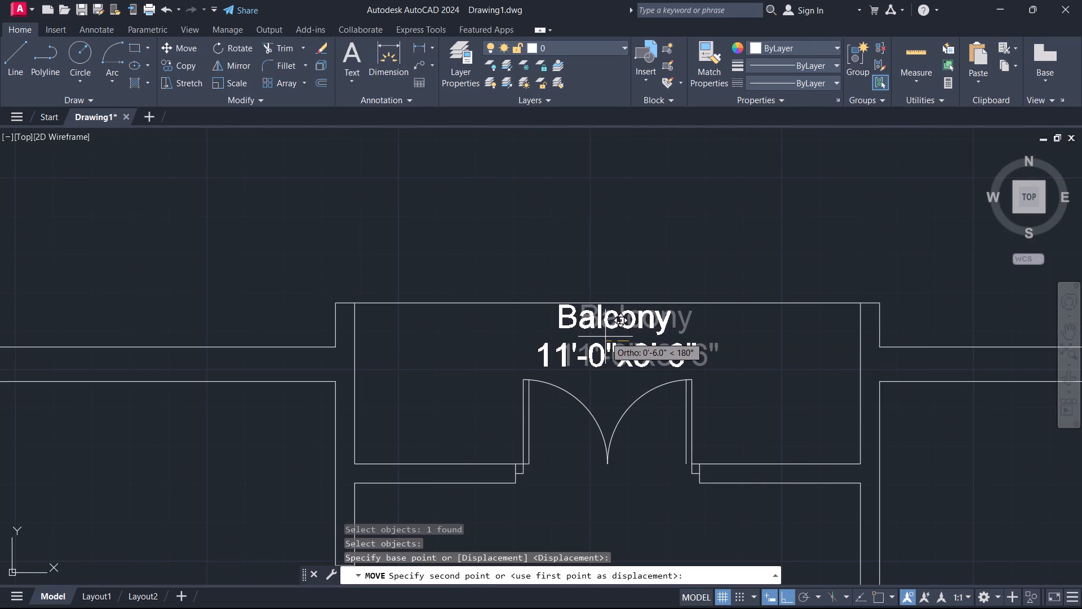
left_click(605, 337)
key("Escape")
left_click(608, 350)
key("space")
left_click(604, 343)
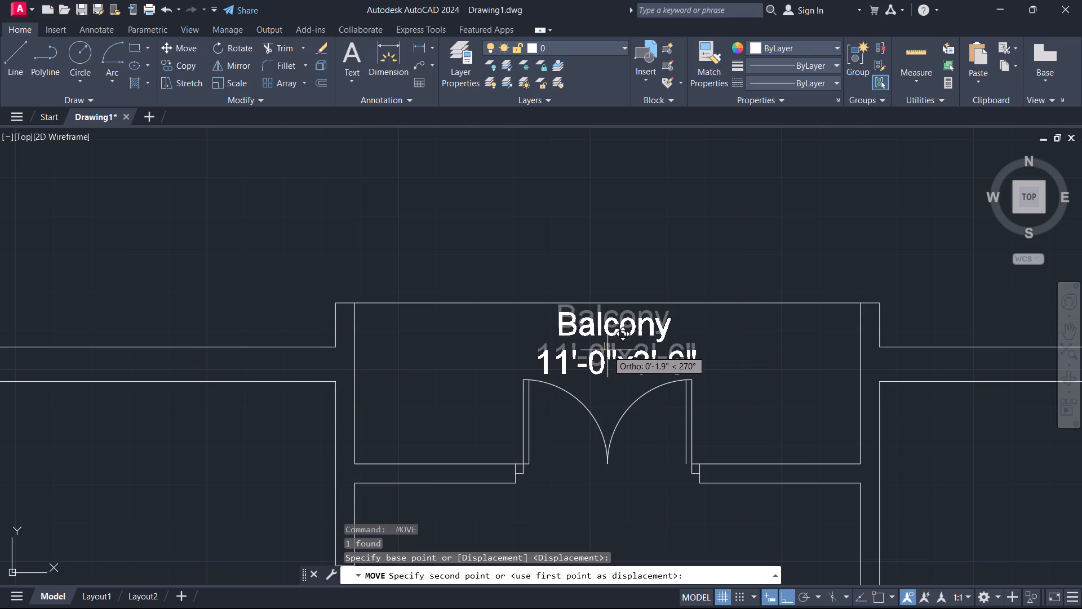
left_click(607, 352)
key("Escape")
Offset the wall's end line at the west jamb of the balcony double door 2' to the west.
scroll(600, 342, "down", 3)
middle_click_drag(604, 329, 648, 255)
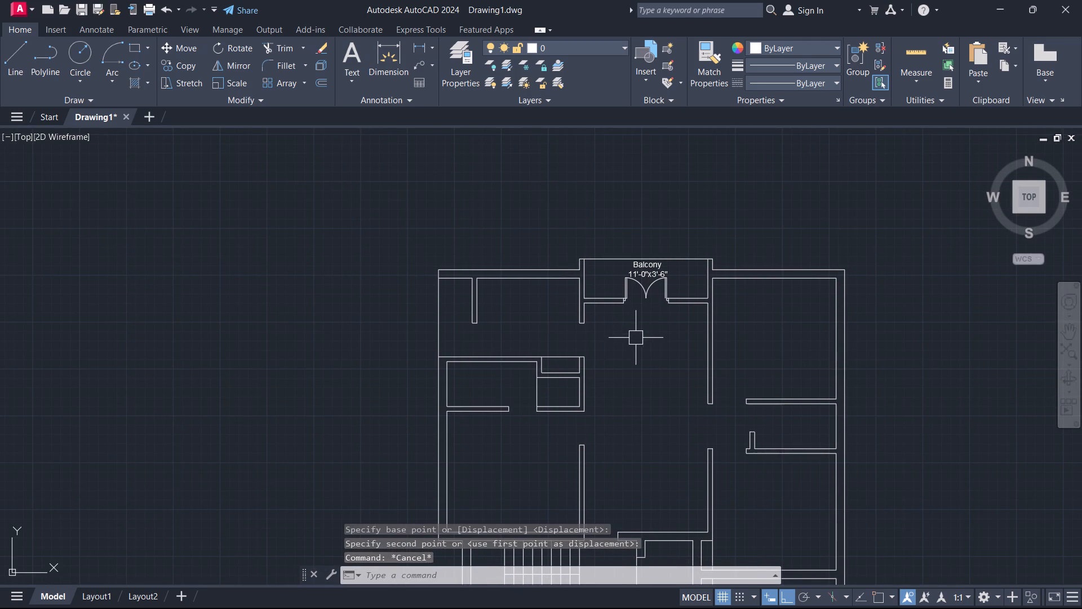
scroll(627, 367, "up", 2)
scroll(617, 209, "up", 1)
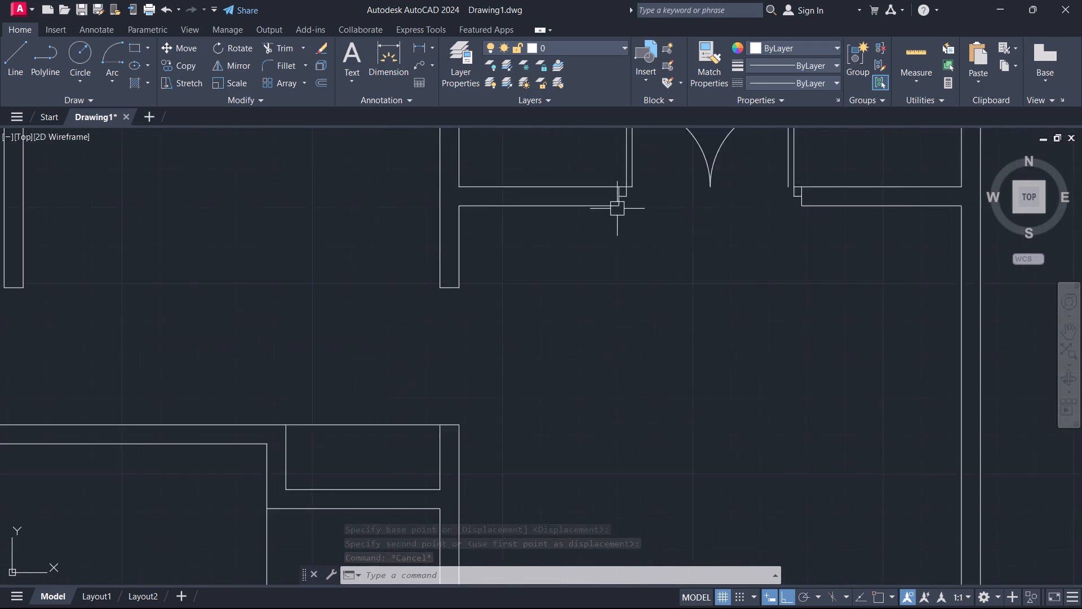
scroll(617, 209, "up", 2)
middle_click_drag(618, 210, 626, 359)
type("o")
key("space")
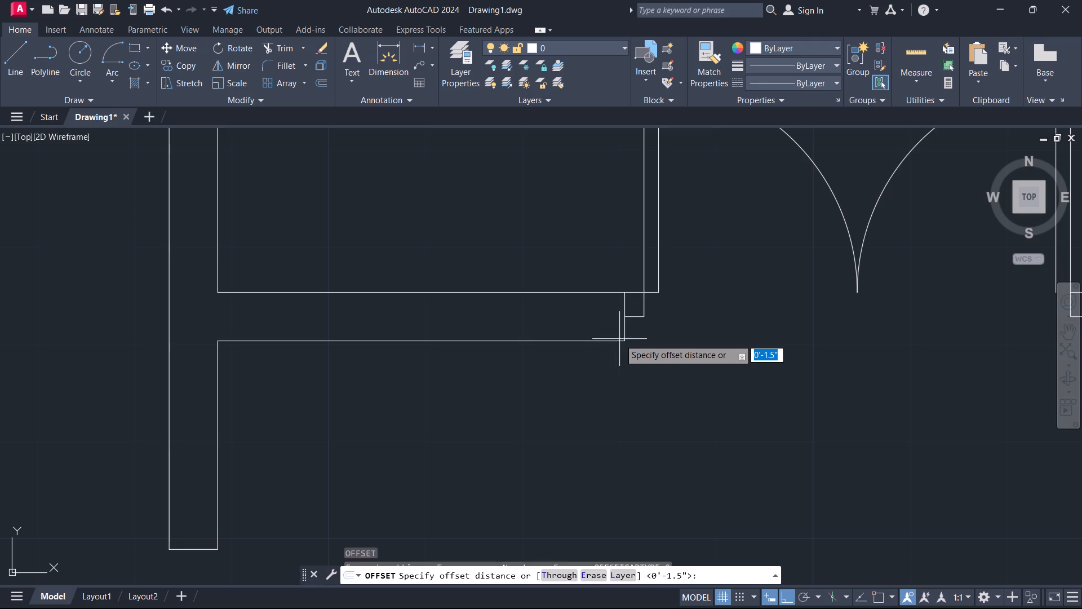
type("2'")
key("Return")
scroll(617, 336, "up", 2)
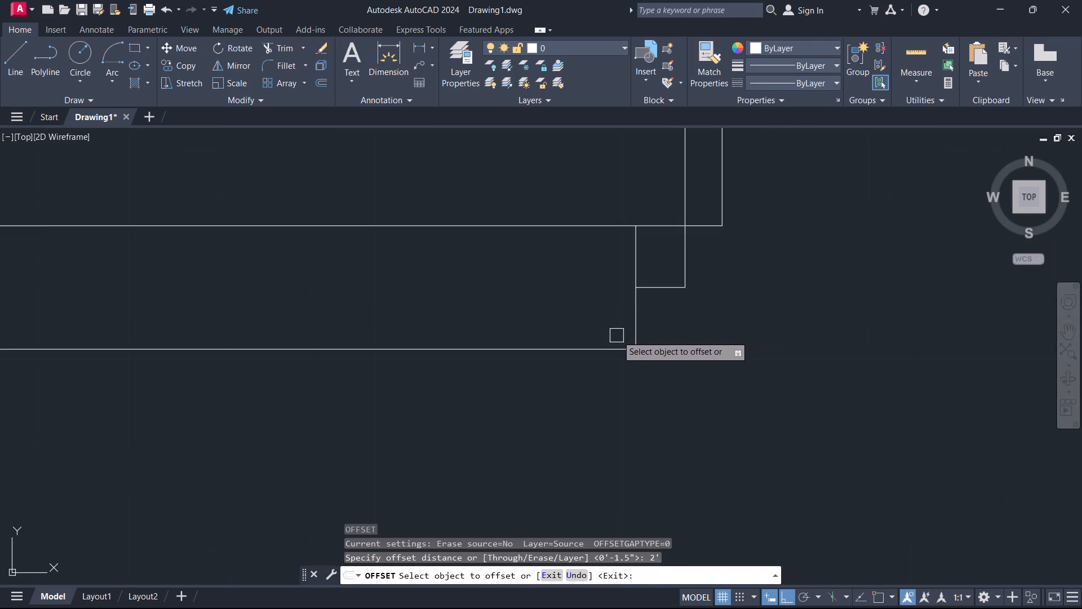
left_click(633, 325)
left_click(598, 307)
Offset the wall's end line at the east jamb of the balcony double door 2' to the east.
scroll(597, 306, "down", 3)
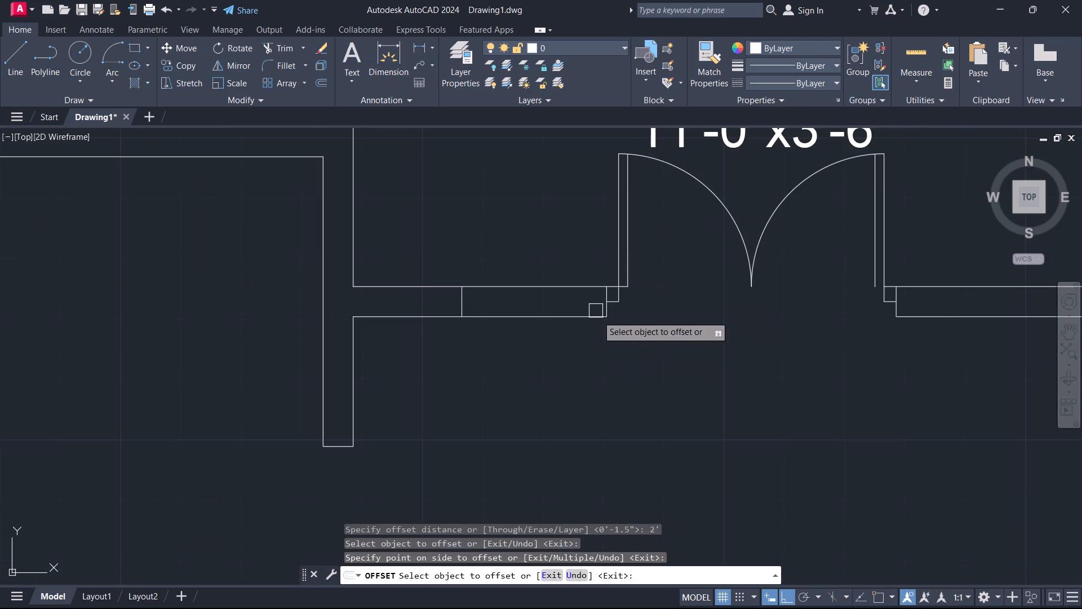
scroll(935, 301, "up", 3)
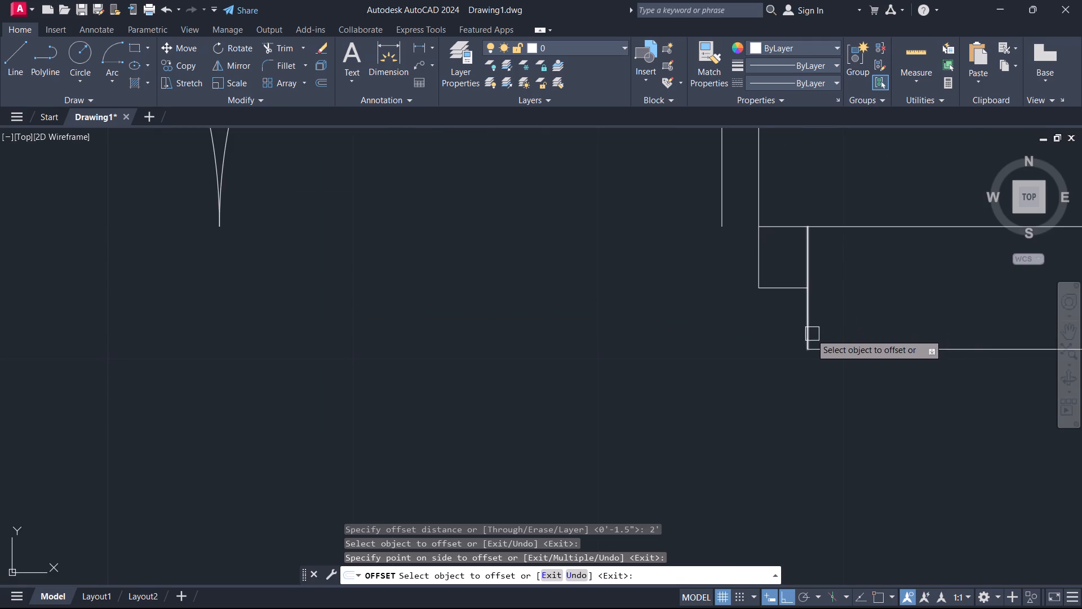
left_click(809, 335)
left_click(852, 324)
key("Escape")
Draw a short line closing the south end of the balcony door's east leaf, between its two long edges.
scroll(640, 289, "down", 2)
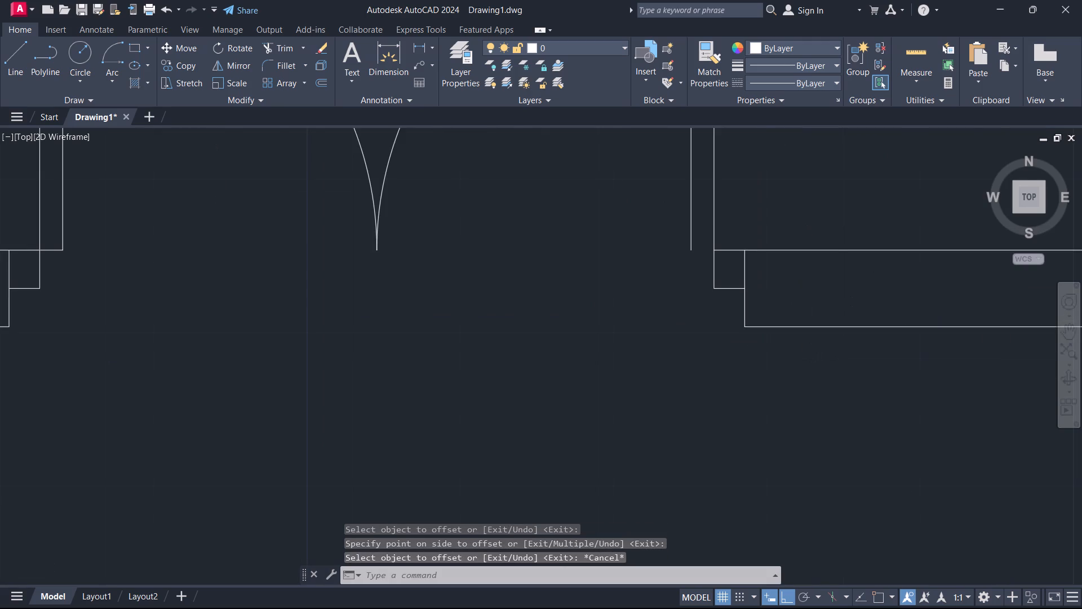
type("l")
key("space")
scroll(638, 281, "up", 2)
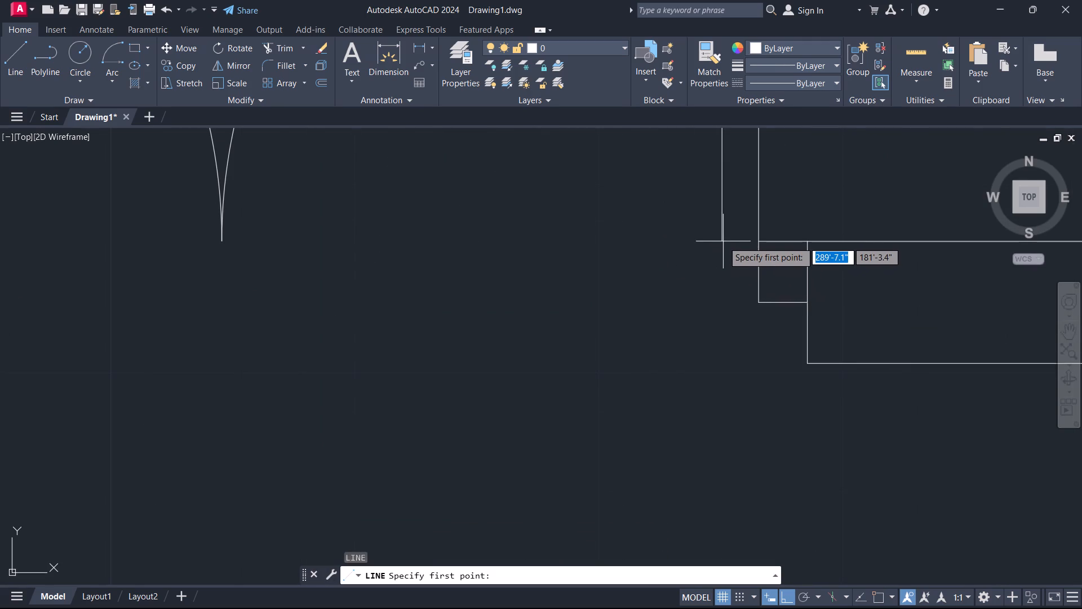
key("F3")
left_click(718, 240)
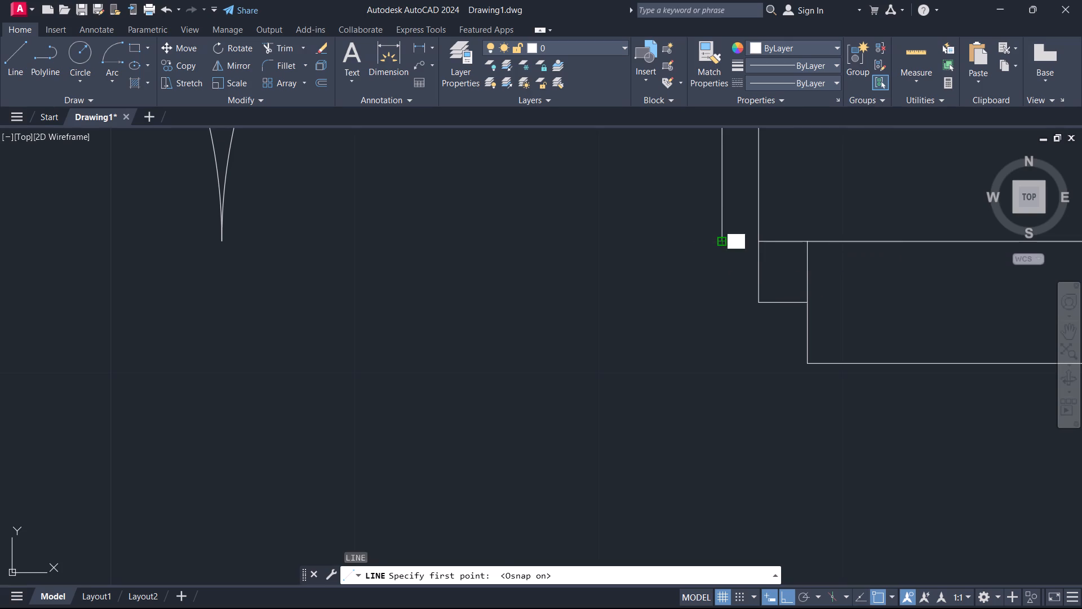
left_click(759, 243)
key("Escape")
Draw a centre line through the 2' wall segment west of the balcony door, from the offset line's midpoint to the jamb line.
scroll(741, 284, "down", 5)
middle_click_drag(740, 285, 739, 285)
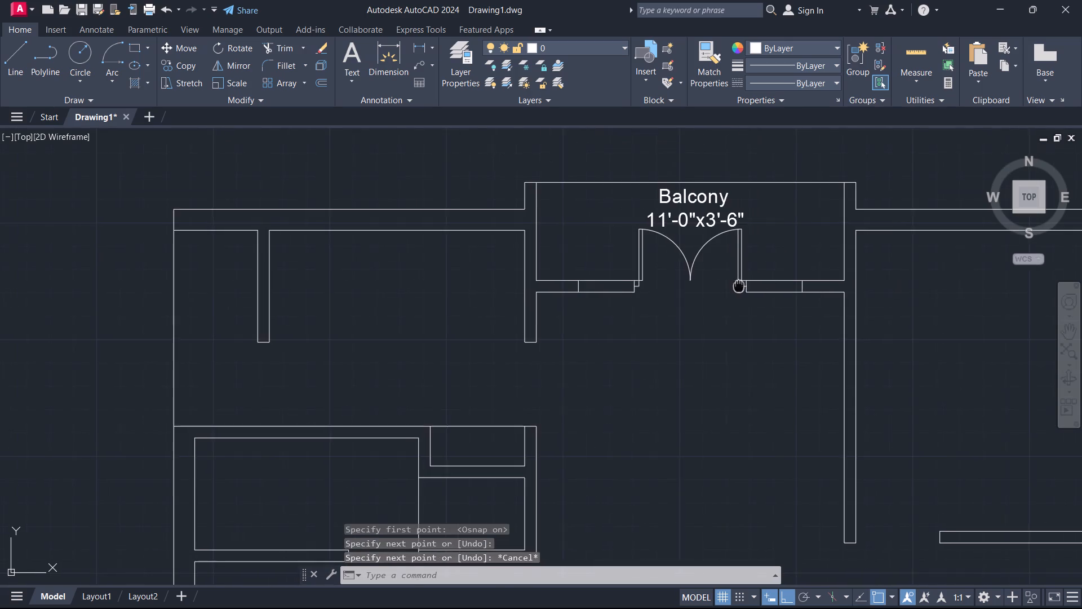
middle_click_drag(739, 285, 684, 316)
key("l")
key("space")
scroll(545, 328, "up", 2)
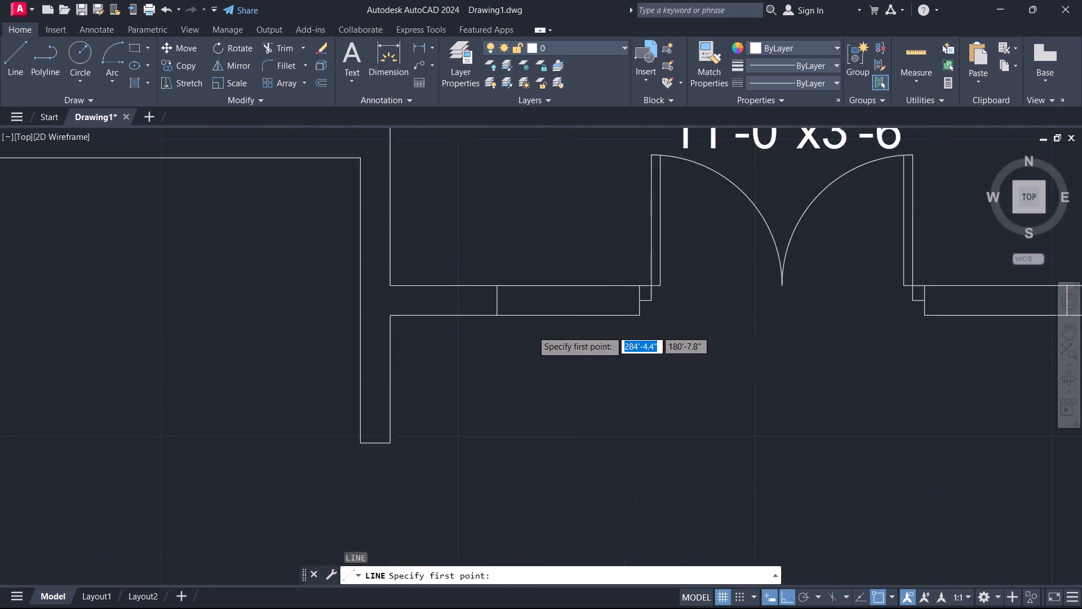
scroll(532, 330, "up", 2)
left_click(444, 253)
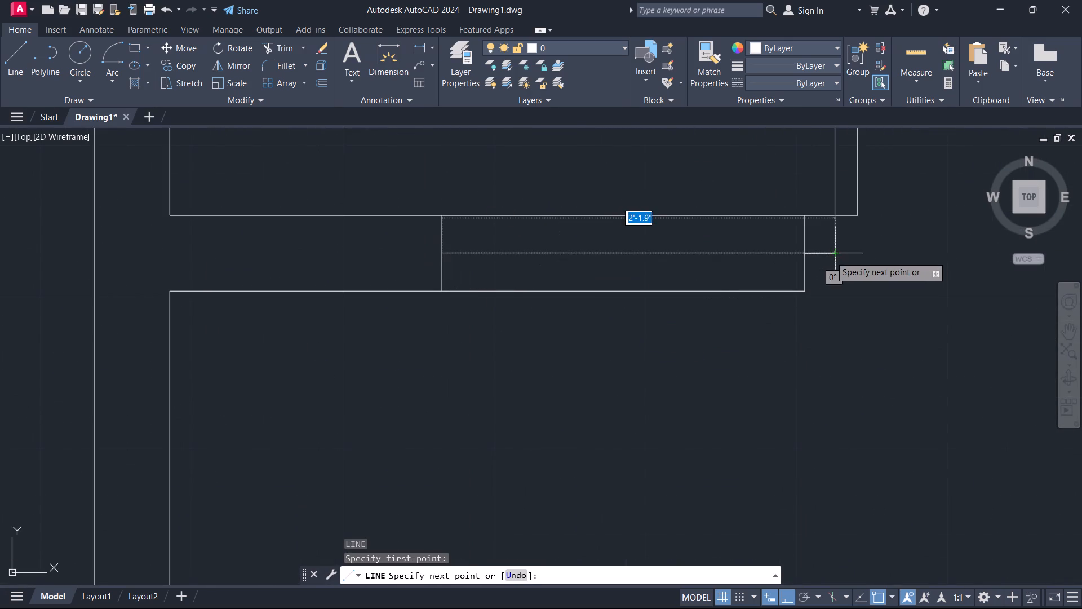
left_click(806, 259)
key("Escape")
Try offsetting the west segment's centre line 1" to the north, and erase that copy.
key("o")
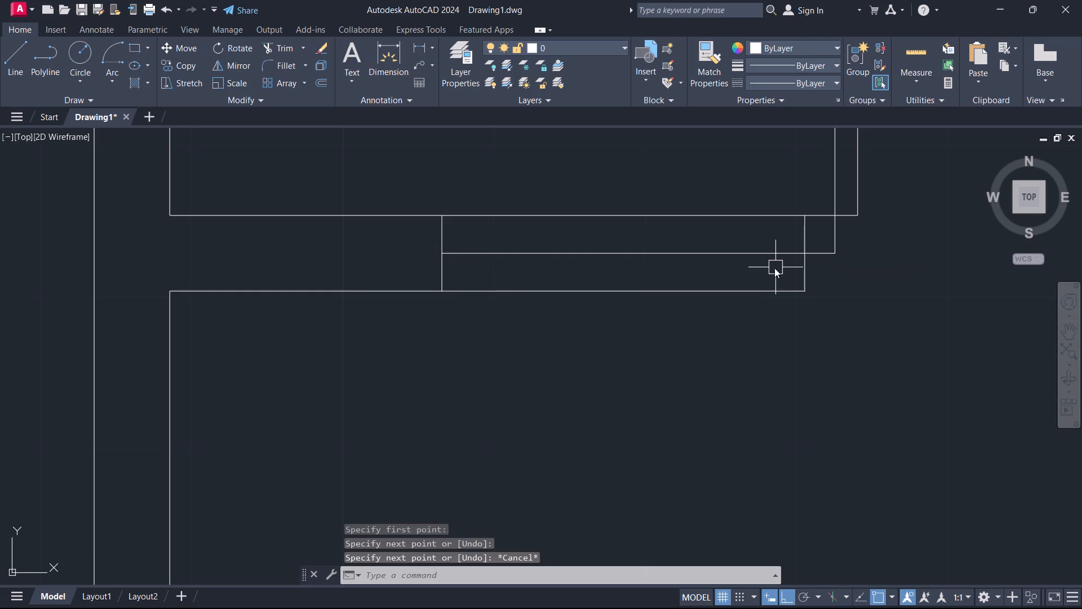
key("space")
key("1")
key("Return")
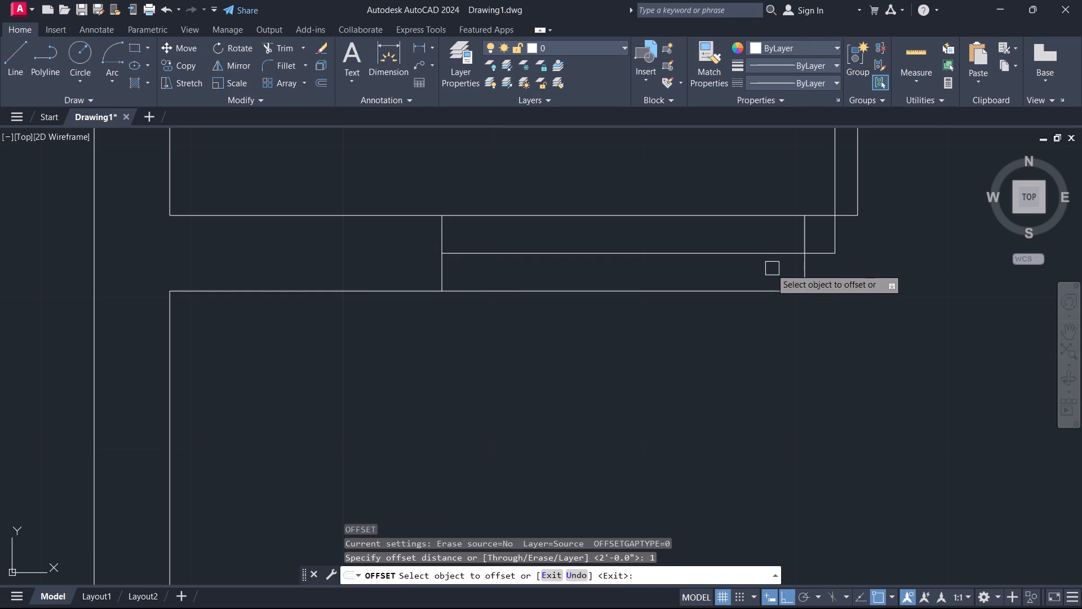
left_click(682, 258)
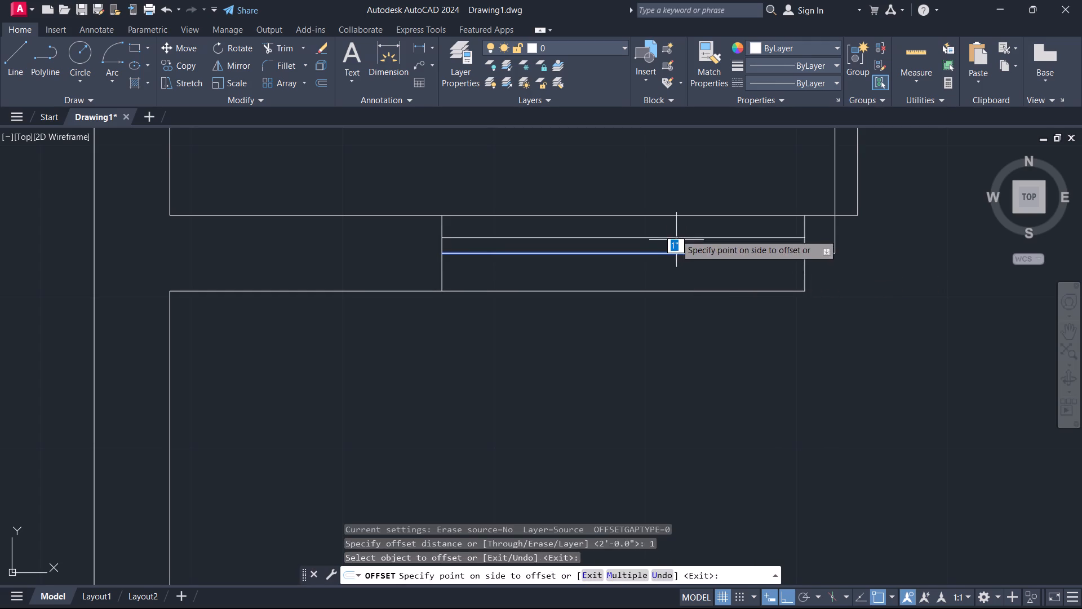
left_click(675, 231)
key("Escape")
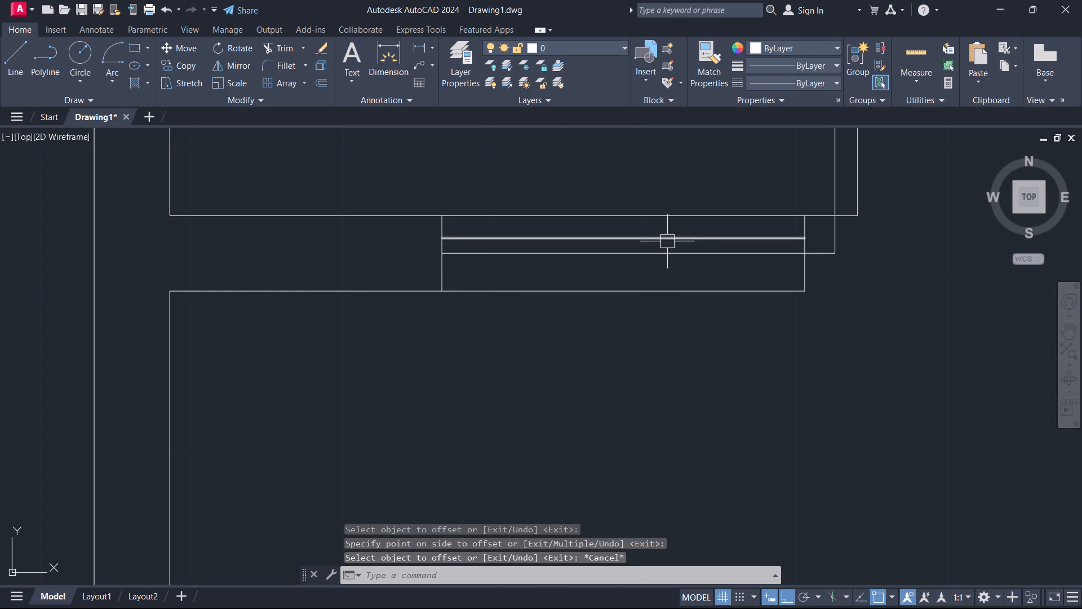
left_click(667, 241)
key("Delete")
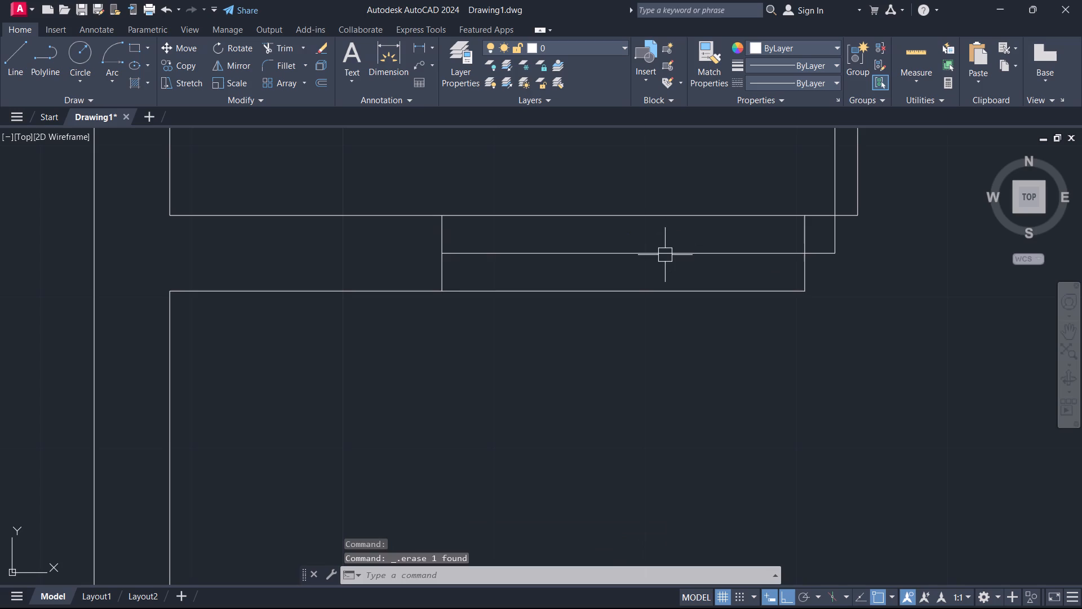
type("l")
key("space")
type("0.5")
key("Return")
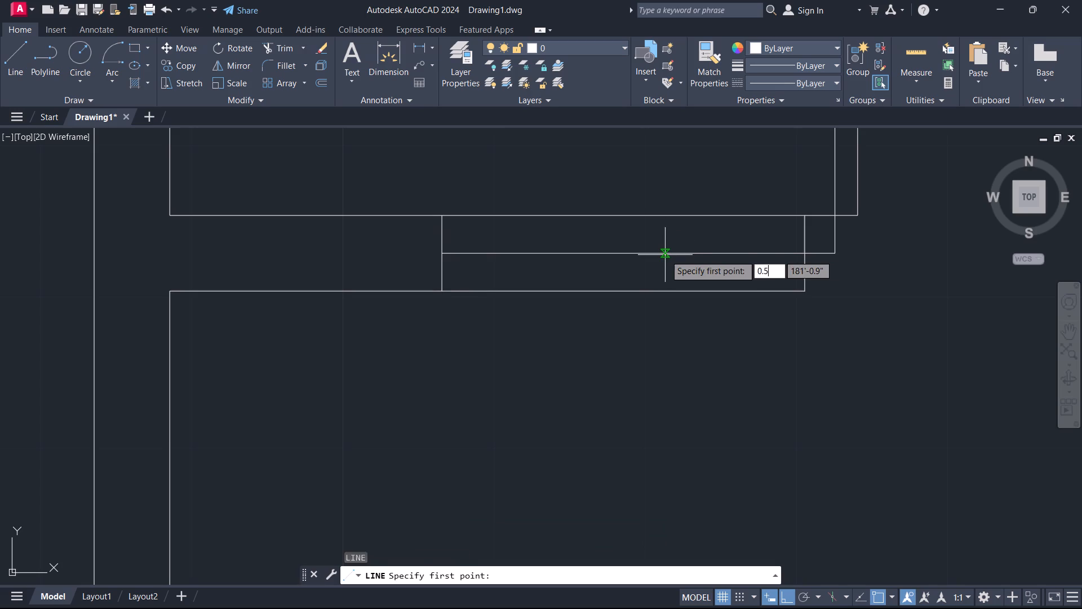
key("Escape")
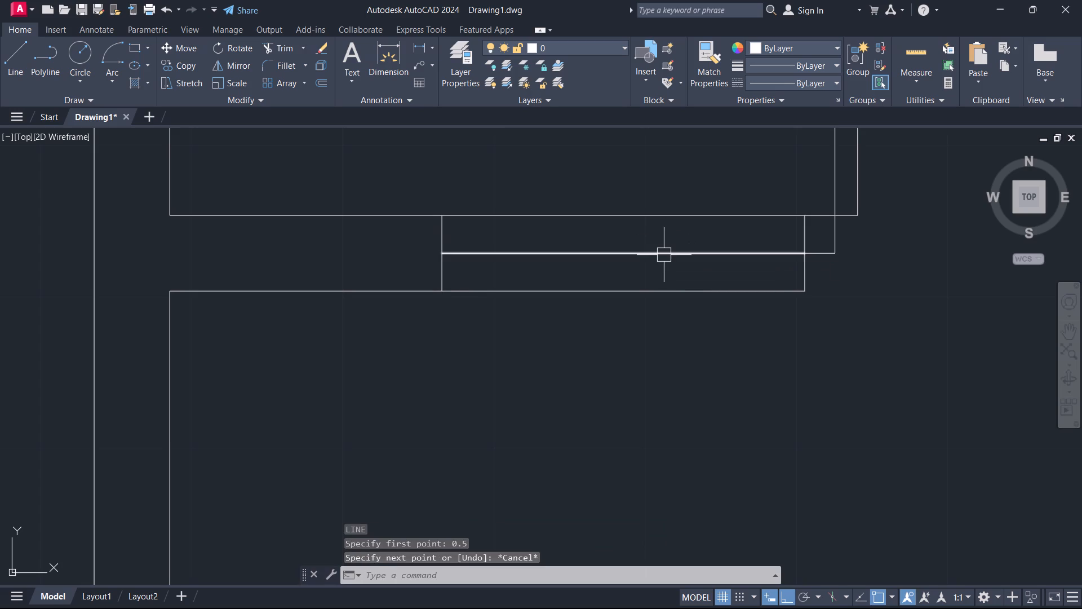
Offset the west segment's centre line 0.5" to both the north and south for the window panes.
type("o")
key("space")
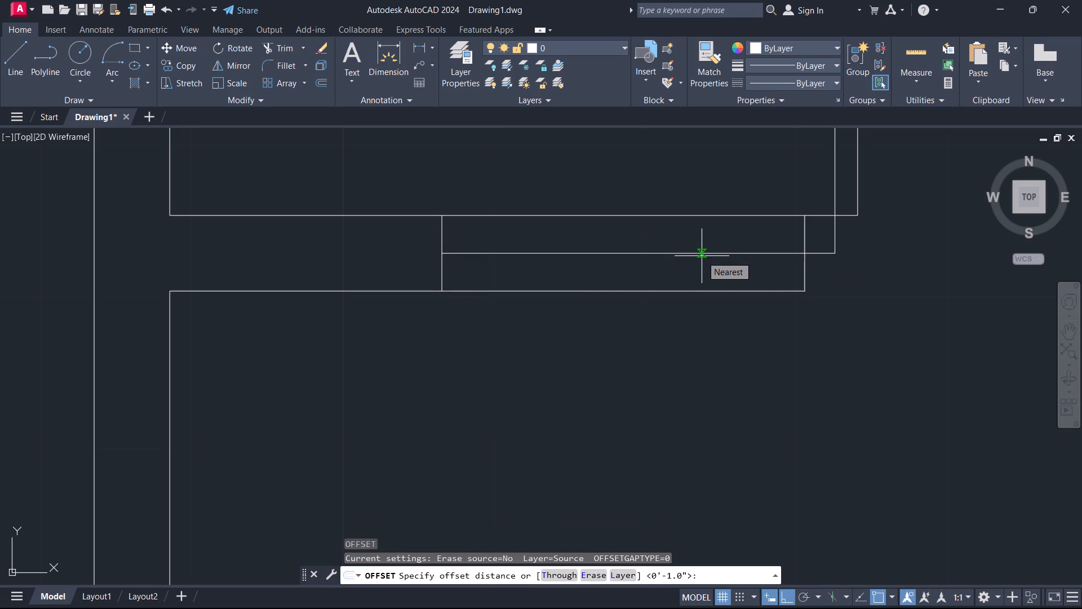
type("0.5")
key("Return")
left_click(702, 256)
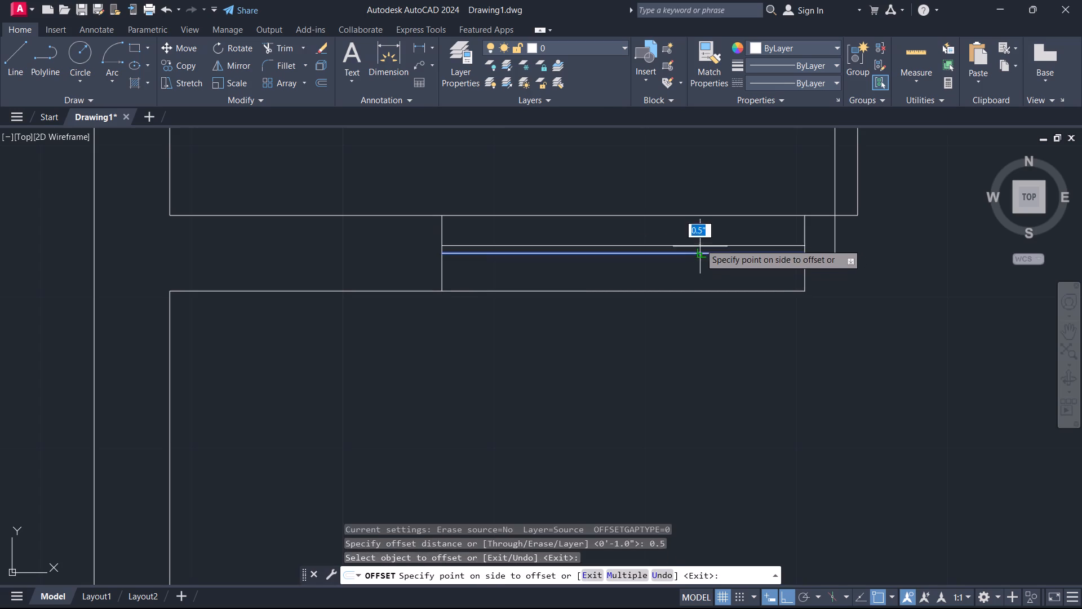
left_click(700, 233)
scroll(696, 254, "up", 3)
left_click(695, 255)
left_click(695, 283)
key("Escape")
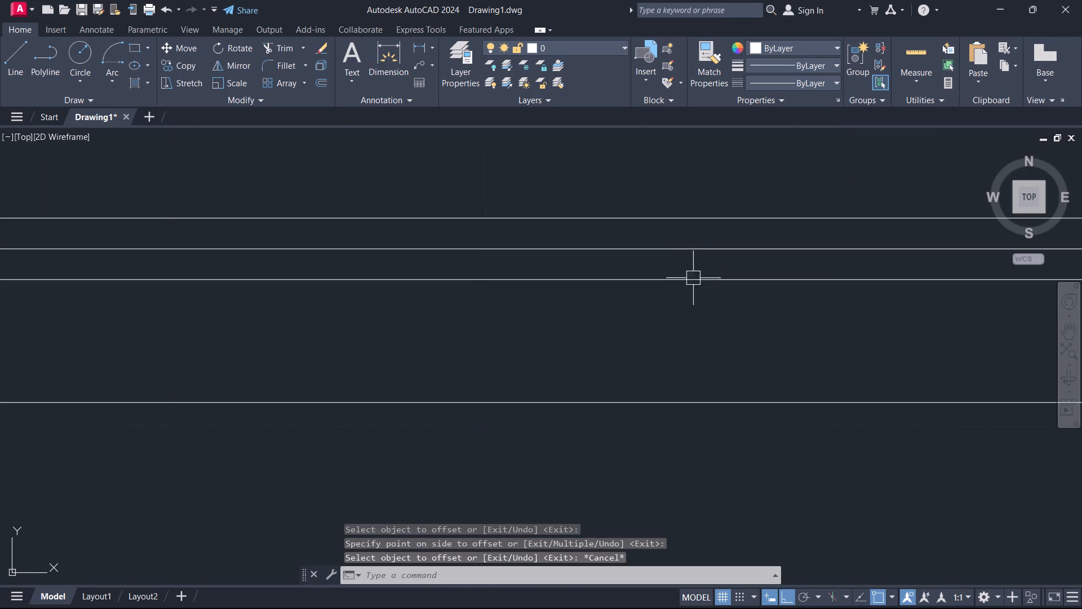
Erase the original centre line between the two offset lines in the west wall segment.
left_click(694, 258)
left_click(685, 243)
key("Delete")
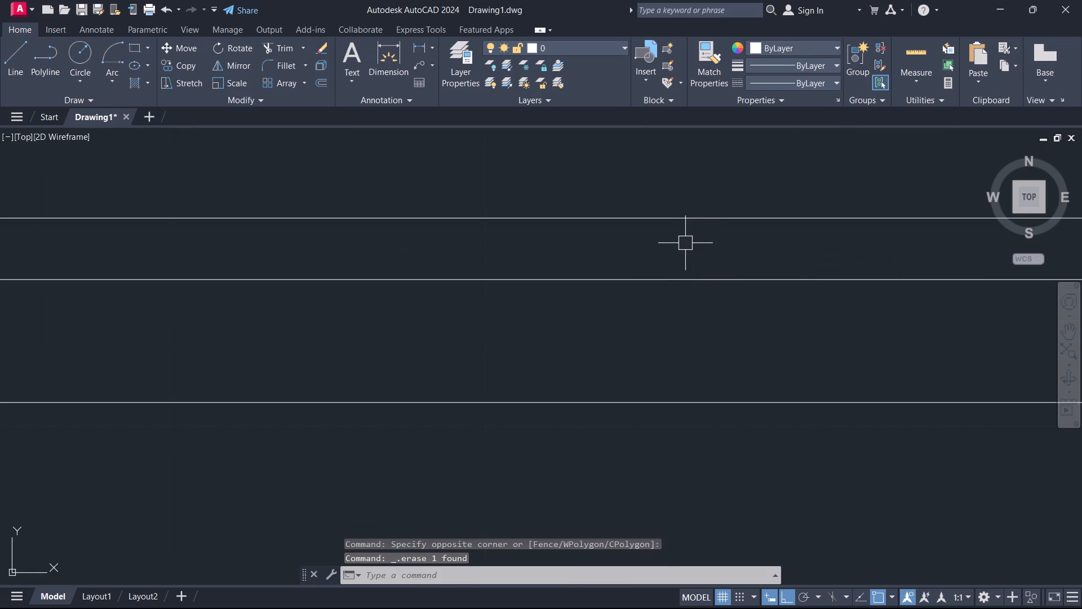
Draw a centre line through the 2' wall segment east of the balcony door, from the jamb line to the offset end line.
scroll(685, 243, "down", 2)
scroll(685, 242, "up", 1)
scroll(685, 242, "down", 6)
scroll(849, 277, "up", 2)
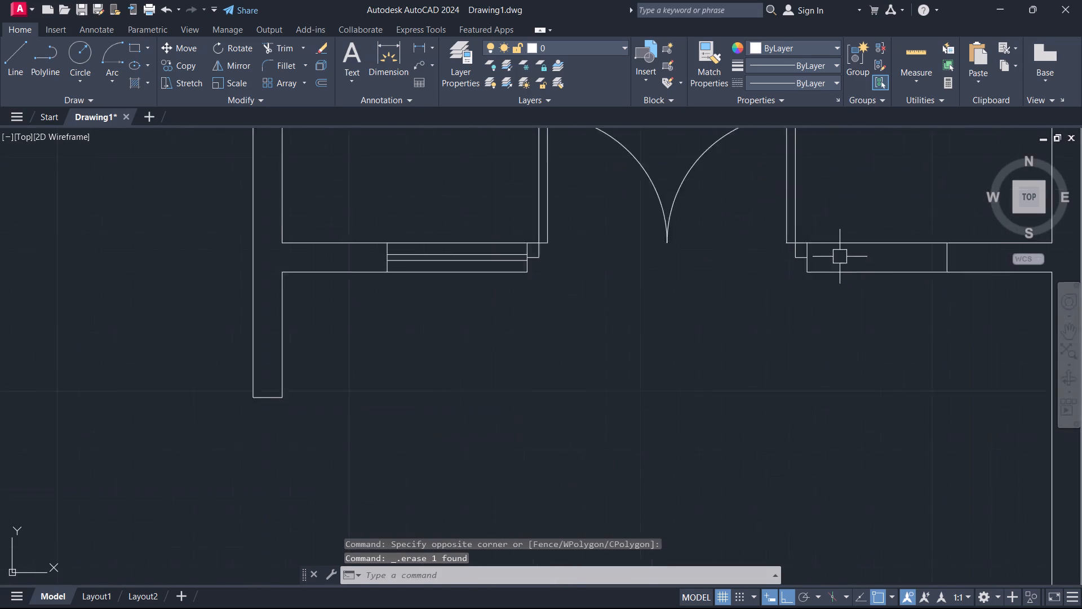
scroll(840, 257, "up", 1)
scroll(776, 262, "up", 2)
type("l")
key("space")
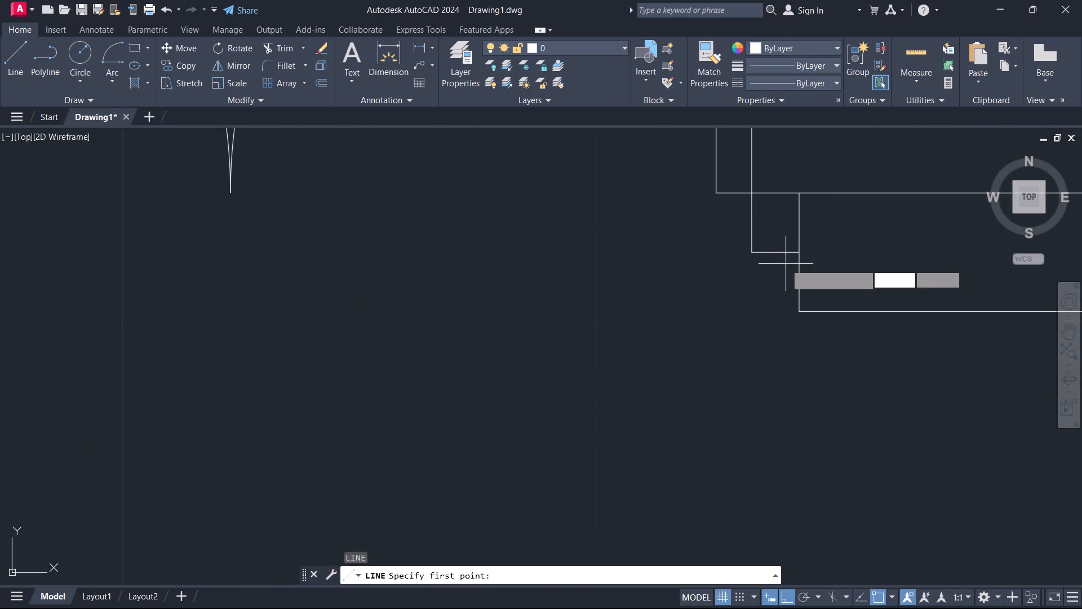
left_click(799, 257)
scroll(864, 264, "down", 3)
middle_click_drag(865, 264, 844, 268)
scroll(844, 268, "down", 1)
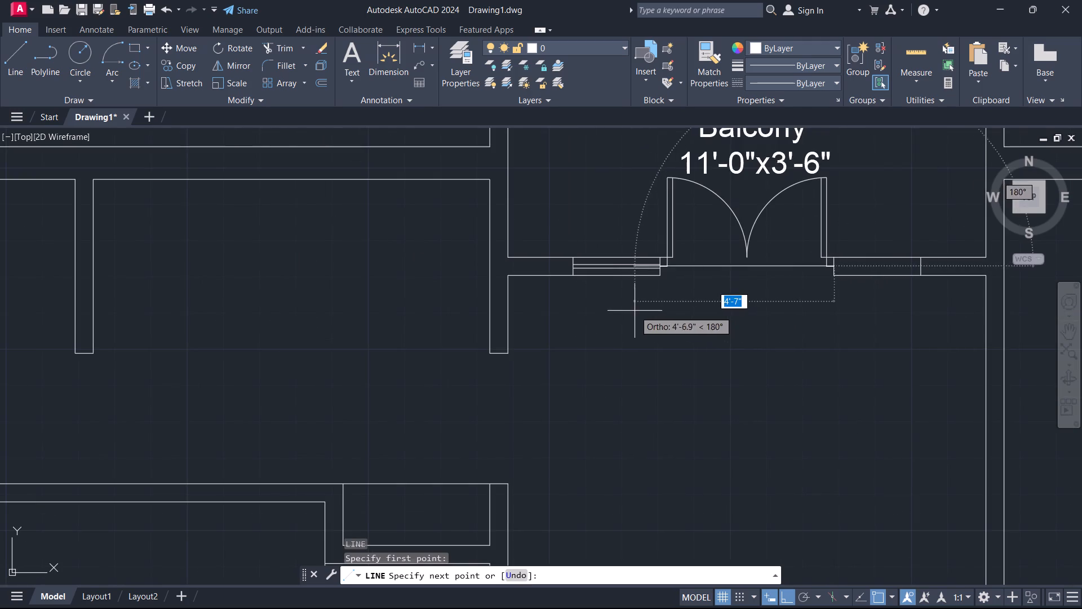
scroll(861, 311, "up", 1)
middle_click_drag(866, 311, 636, 386)
scroll(707, 351, "up", 2)
scroll(724, 275, "up", 1)
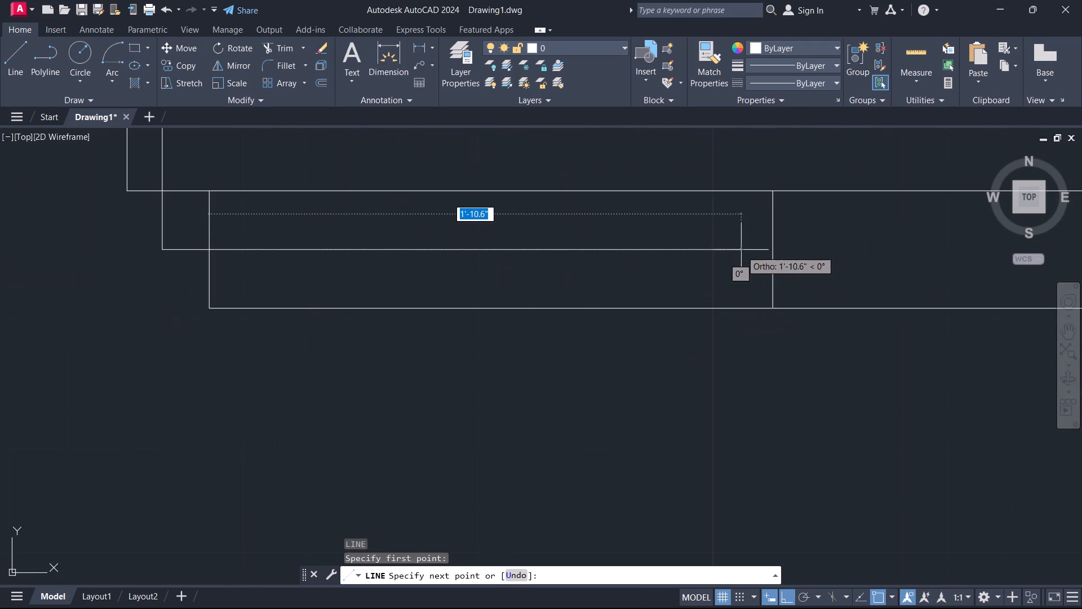
left_click(769, 251)
key("Escape")
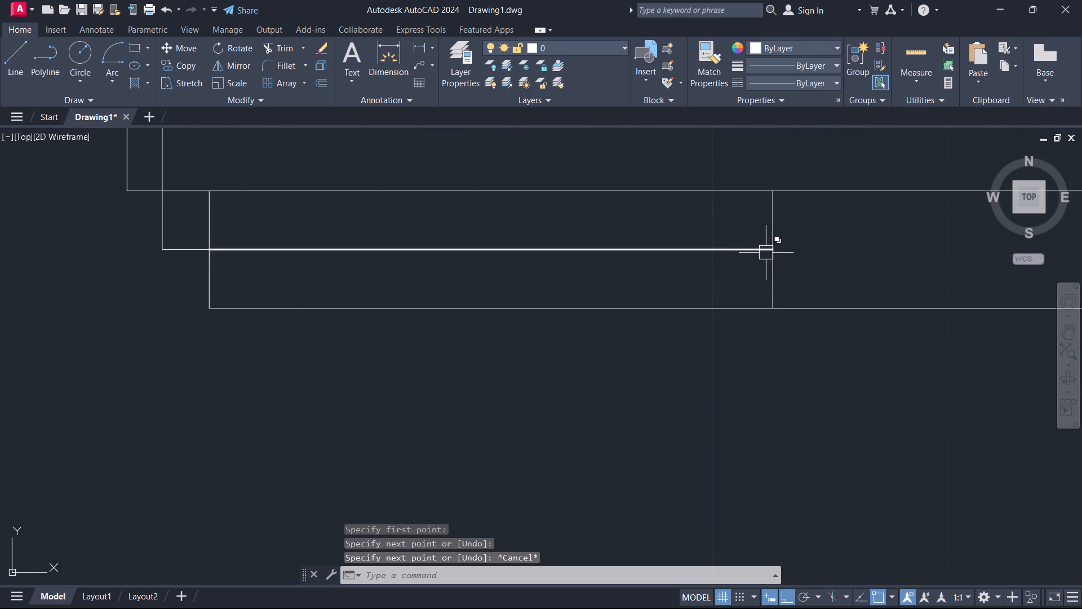
Offset the east segment's centre line 0.5" to both the north and south.
type("o")
key("space")
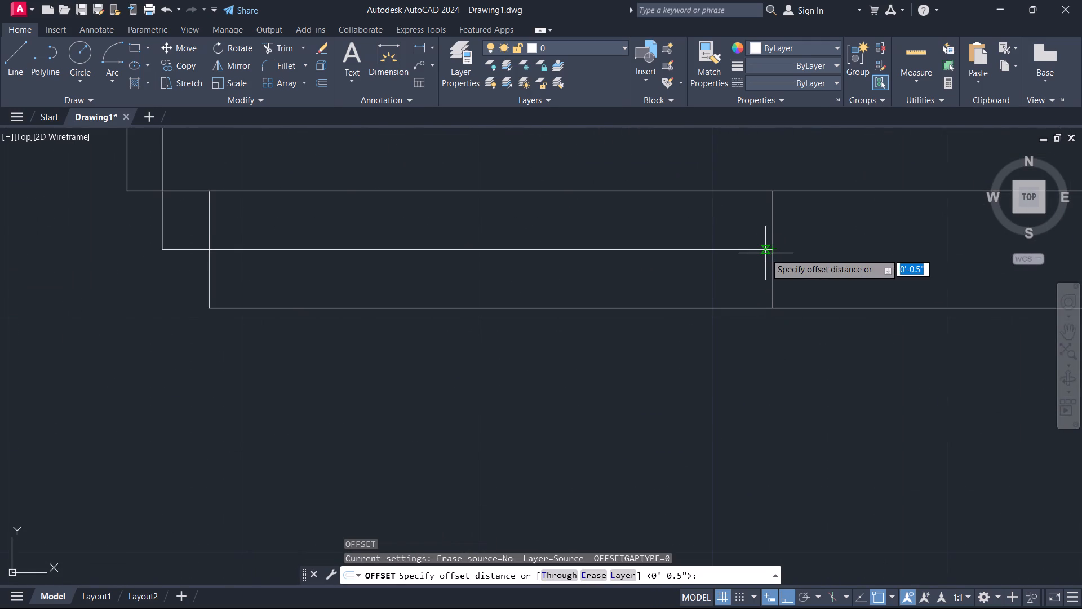
type("0.5")
key("Return")
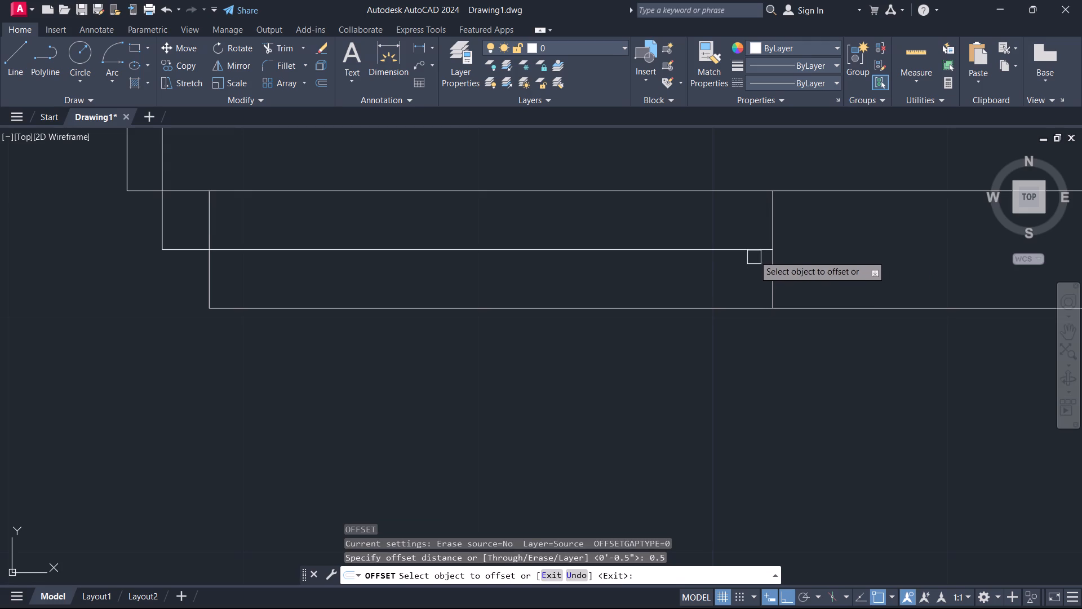
left_click(753, 254)
left_click(743, 209)
left_click(733, 253)
left_click(724, 290)
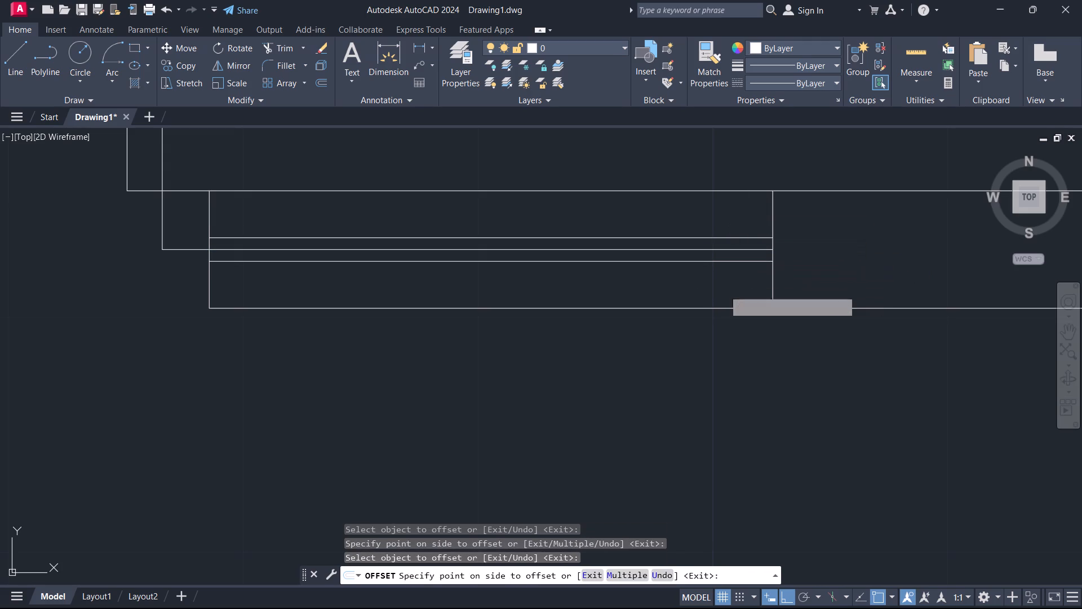
key("Escape")
Erase the original centre line between the two offset lines in the east wall segment.
scroll(719, 254, "up", 1)
left_click(717, 242)
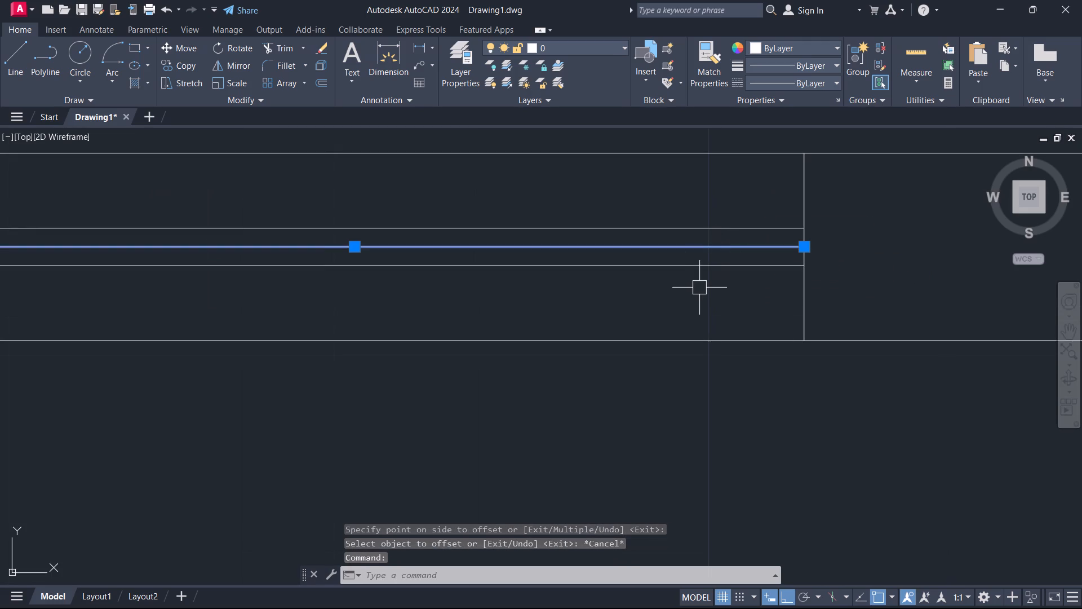
scroll(697, 297, "down", 6)
key("Delete")
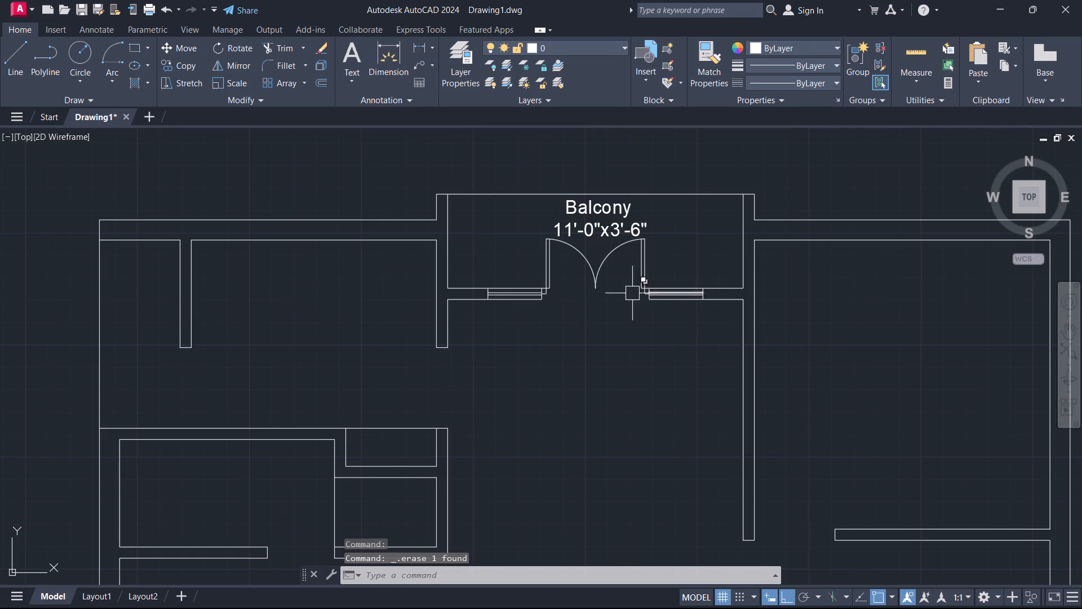
Offset the south face line of the wall east of the balcony door 5' south into the room below.
middle_click_drag(642, 298, 762, 247)
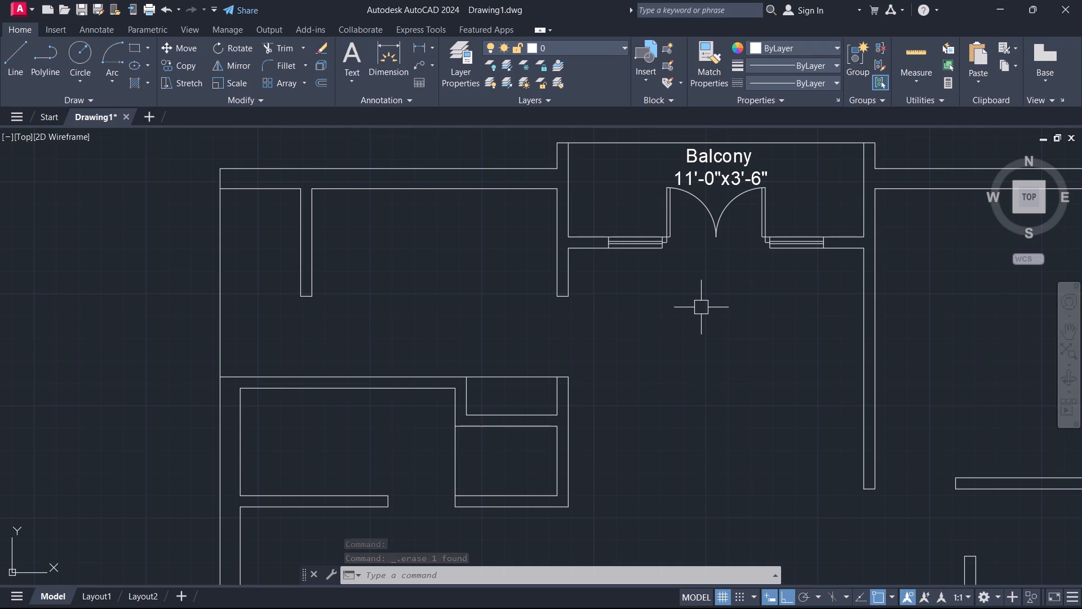
type("o")
key("space")
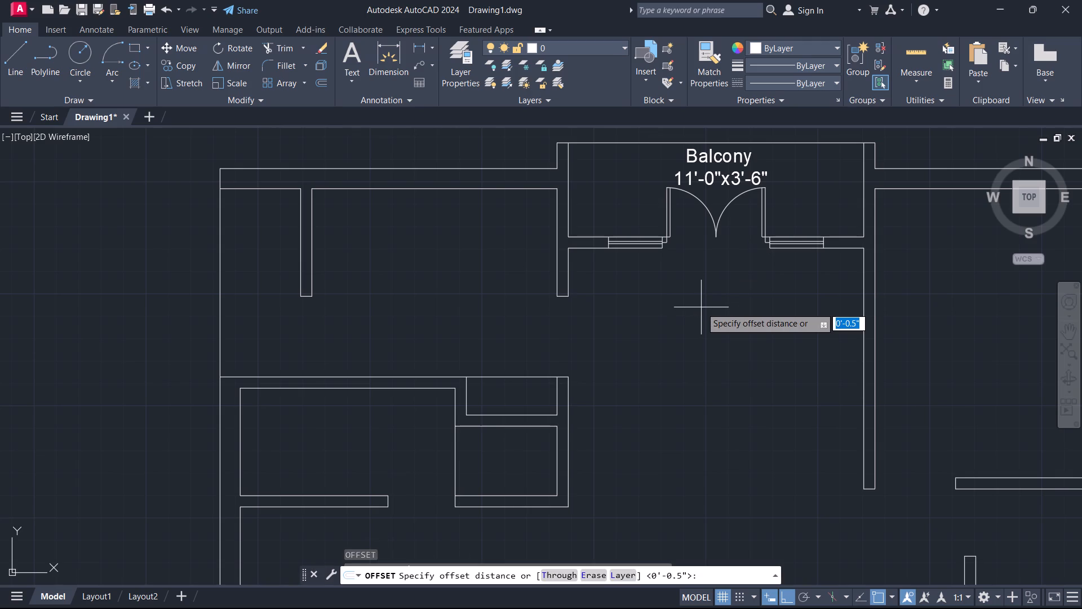
type("5'")
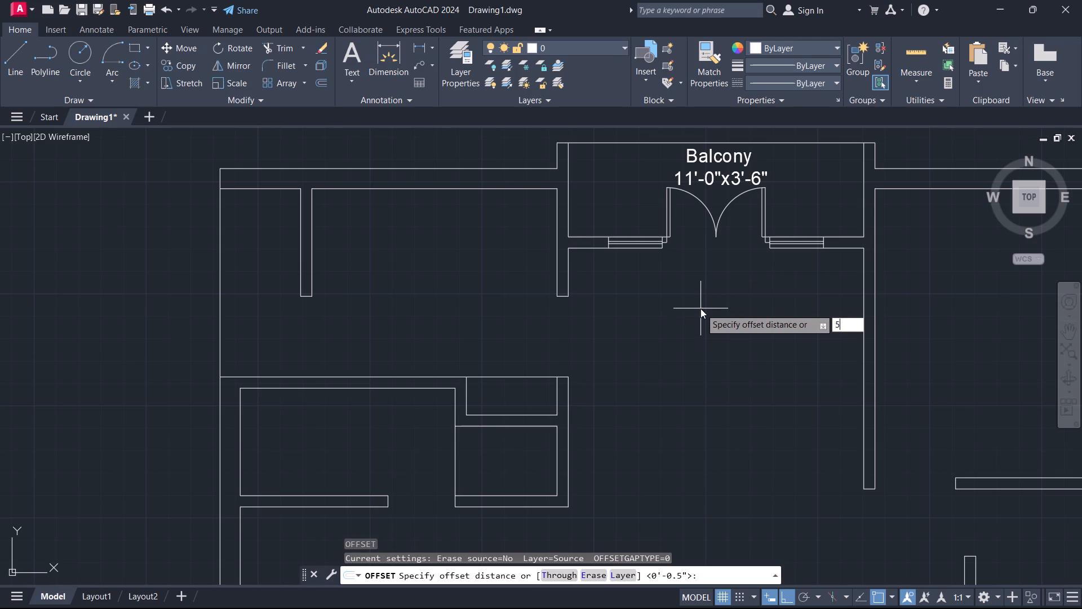
key("Return")
scroll(771, 266, "up", 2)
left_click(903, 228)
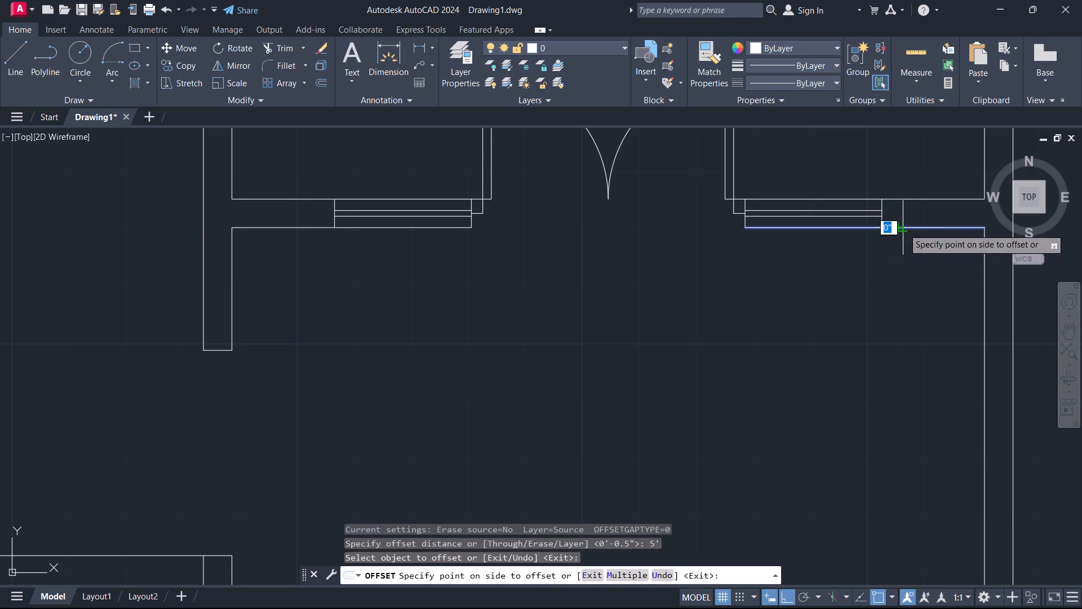
left_click(879, 326)
key("Escape")
Move the offset line in the room below the balcony 1' north.
scroll(879, 328, "down", 2)
middle_click_drag(874, 323, 879, 268)
left_click_drag(891, 407, 875, 358)
left_click(847, 300)
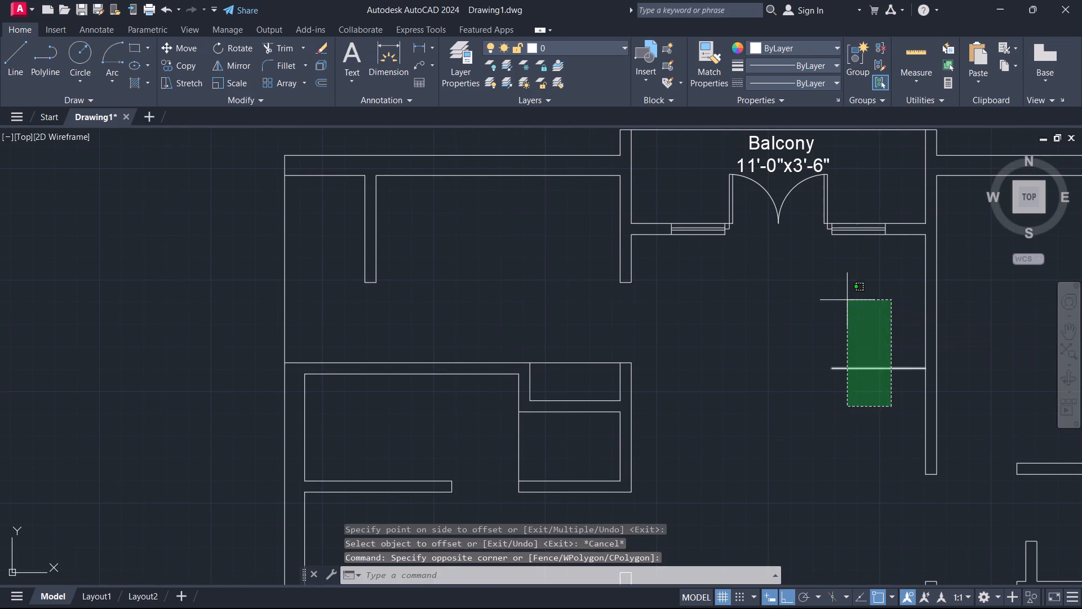
type("m")
key("space")
left_click_drag(850, 332, 850, 305)
type("1'")
key("Return")
middle_click_drag(844, 314, 837, 320)
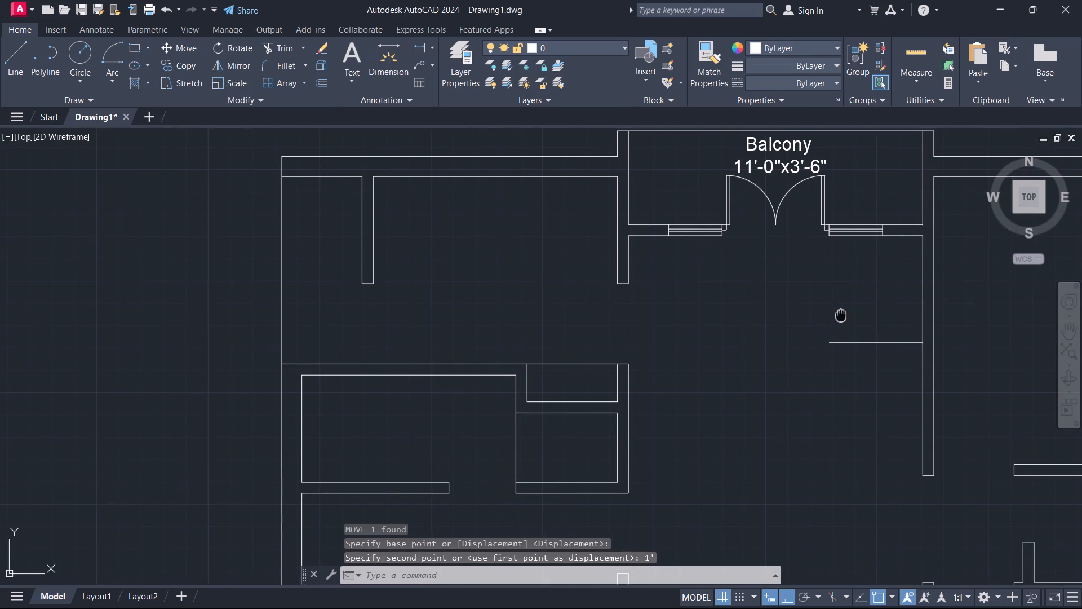
Offset the short horizontal line in the room below the balcony 5" to the south.
middle_click_drag(837, 320, 823, 345)
key("Escape")
type("o")
key("space")
key("5")
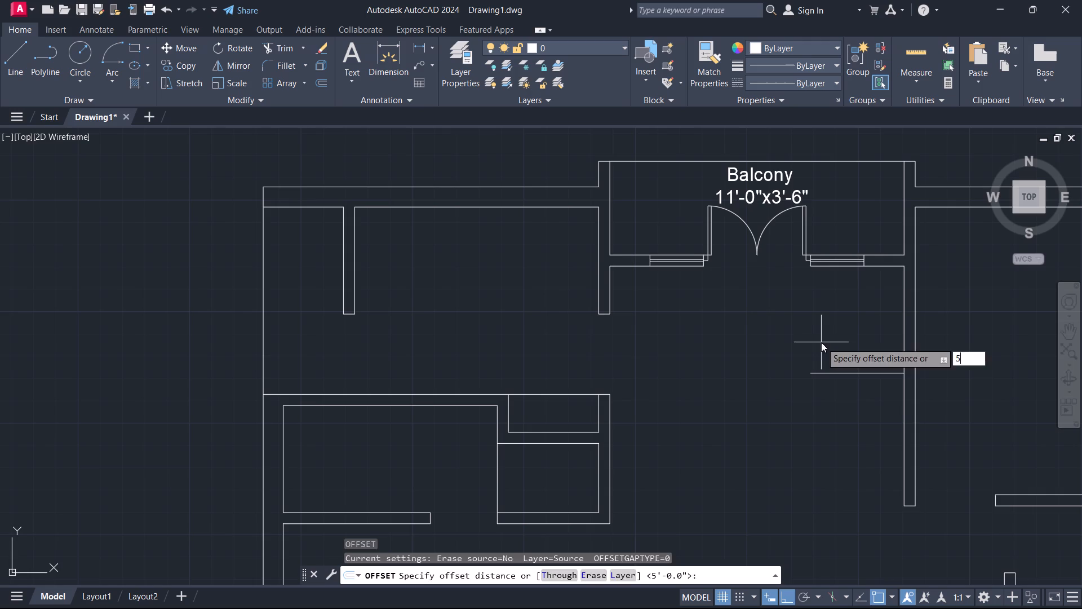
key("Return")
left_click(838, 375)
left_click(818, 409)
key("Escape")
Offset the inner west face line of the wall east of that room 1'6" to the west.
type("o 1")
key("apostrophe")
key("6")
key("Return")
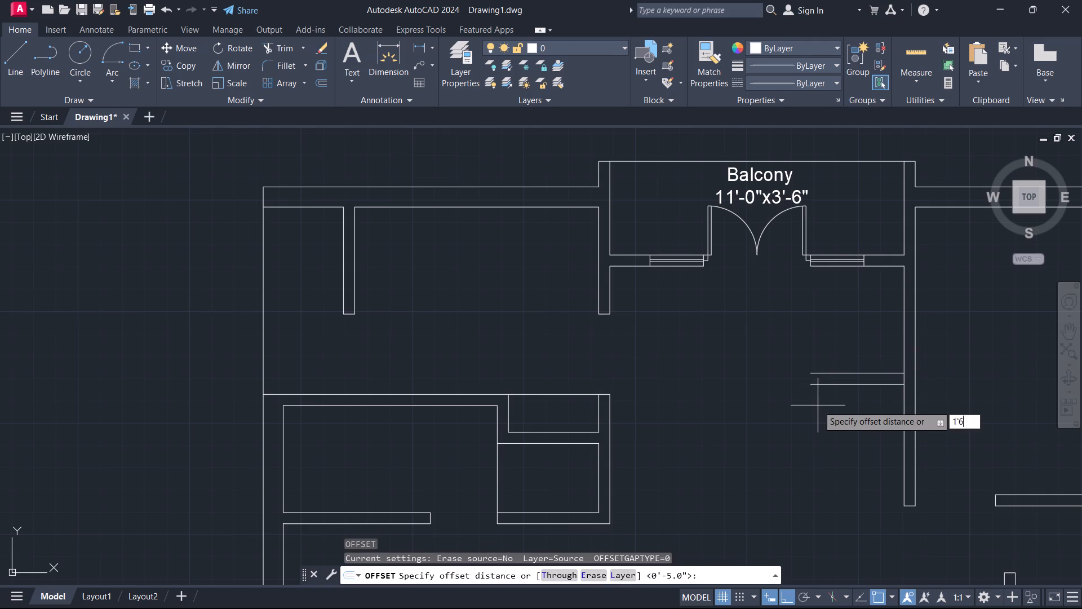
left_click(898, 325)
left_click(883, 330)
key("Escape")
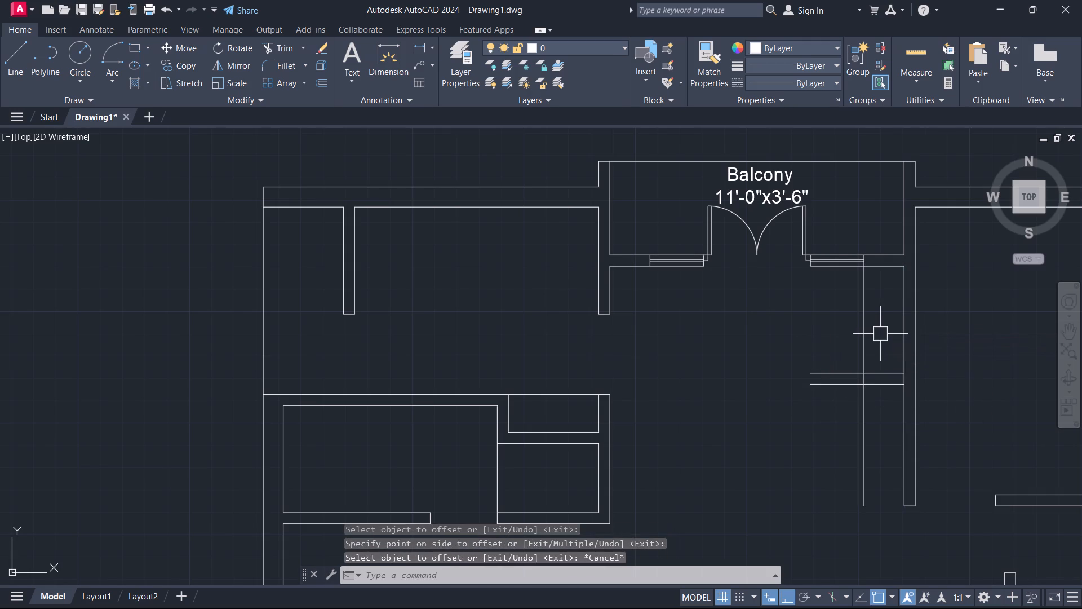
Trim the overhanging ends of the offset lines and the wall face between the horizontal pair to form a closed niche below the balcony.
key("t")
key("r")
key("space")
scroll(864, 358, "up", 2)
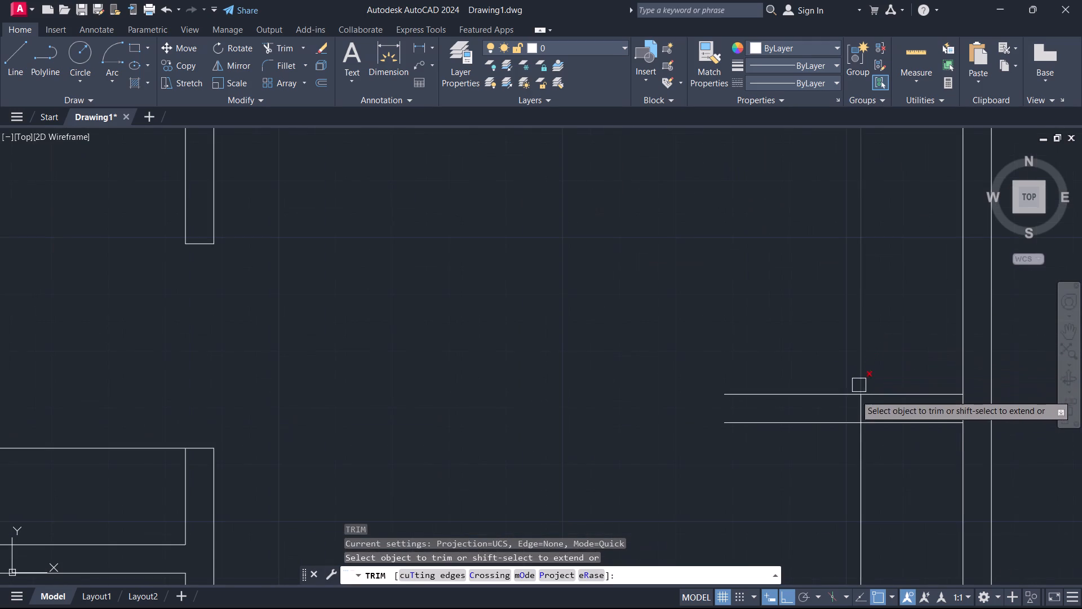
left_click_drag(832, 442, 814, 356)
left_click_drag(848, 450, 883, 455)
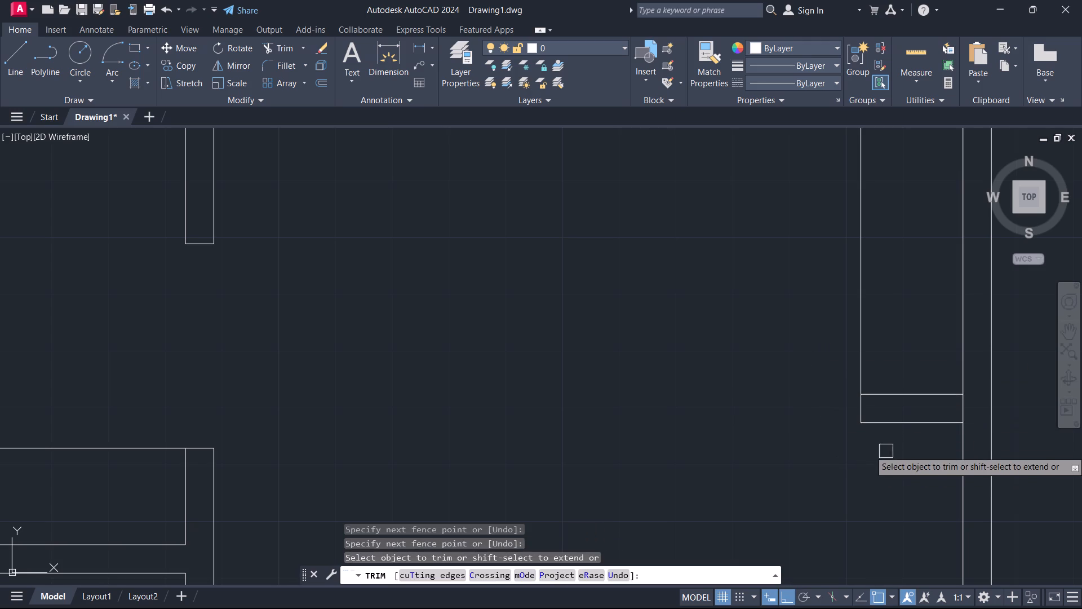
scroll(933, 420, "up", 3)
left_click_drag(968, 389, 1077, 386)
key("Escape")
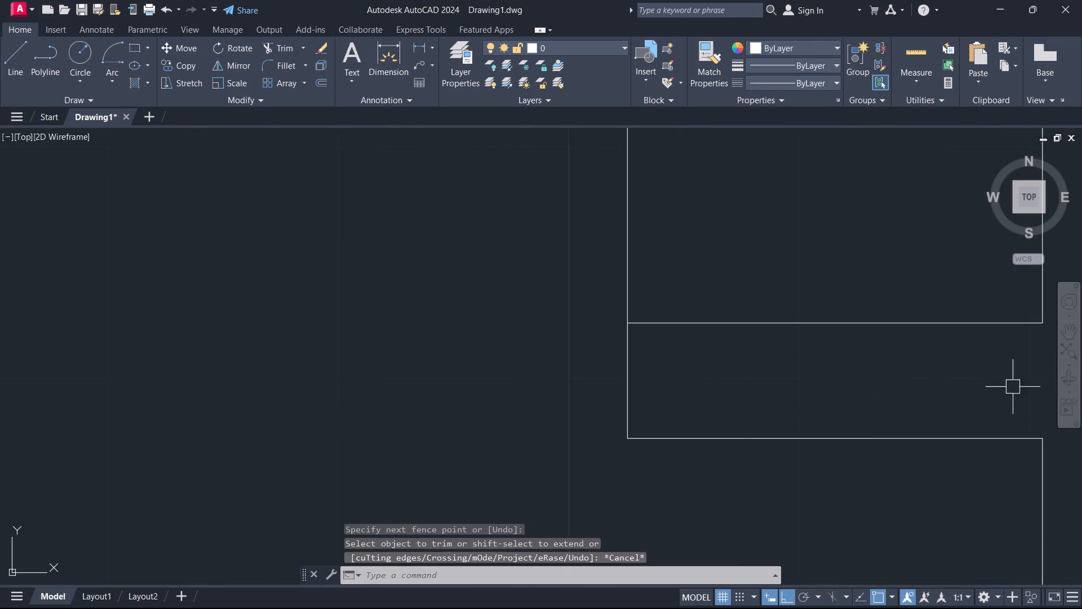
Examine how the niche's new vertical line meets the wall at the east window's end.
scroll(939, 369, "down", 5)
middle_click_drag(918, 317, 896, 401)
scroll(892, 387, "up", 3)
scroll(858, 293, "up", 2)
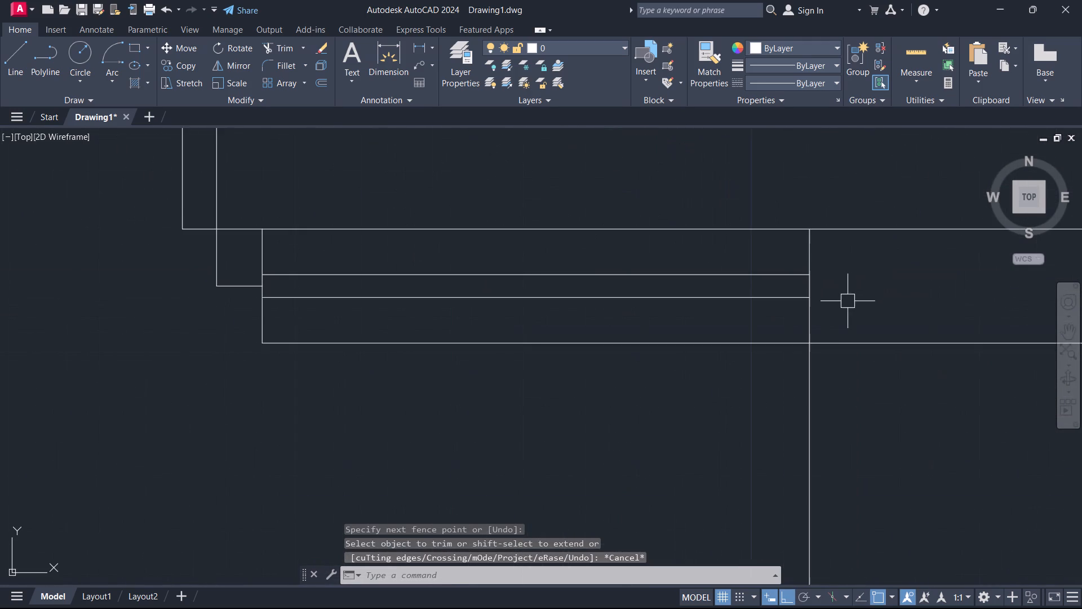
scroll(843, 310, "up", 1)
scroll(800, 387, "up", 1)
scroll(800, 387, "down", 1)
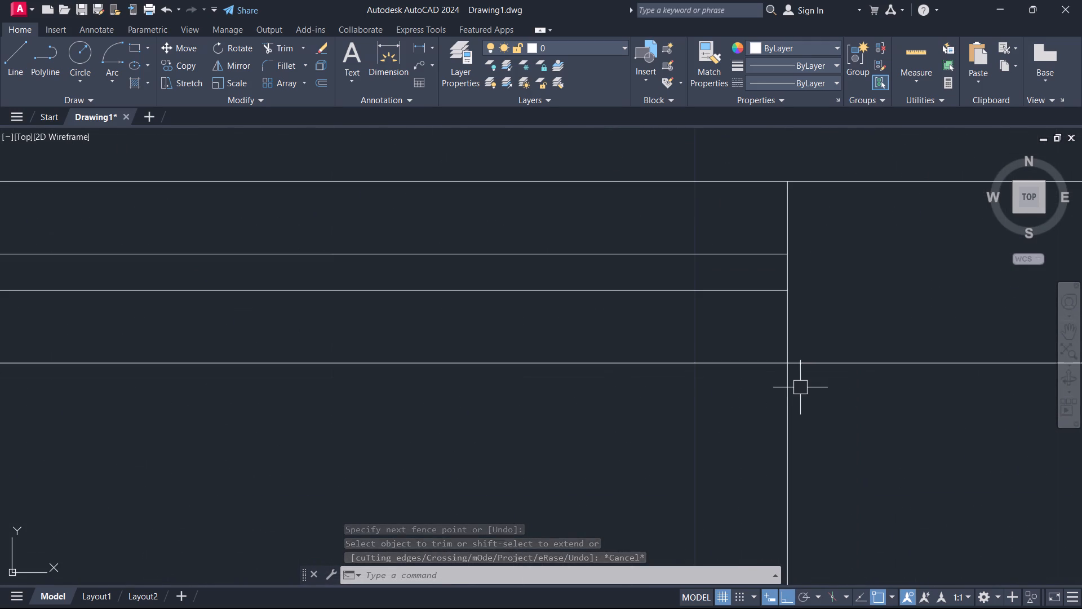
scroll(790, 350, "down", 7)
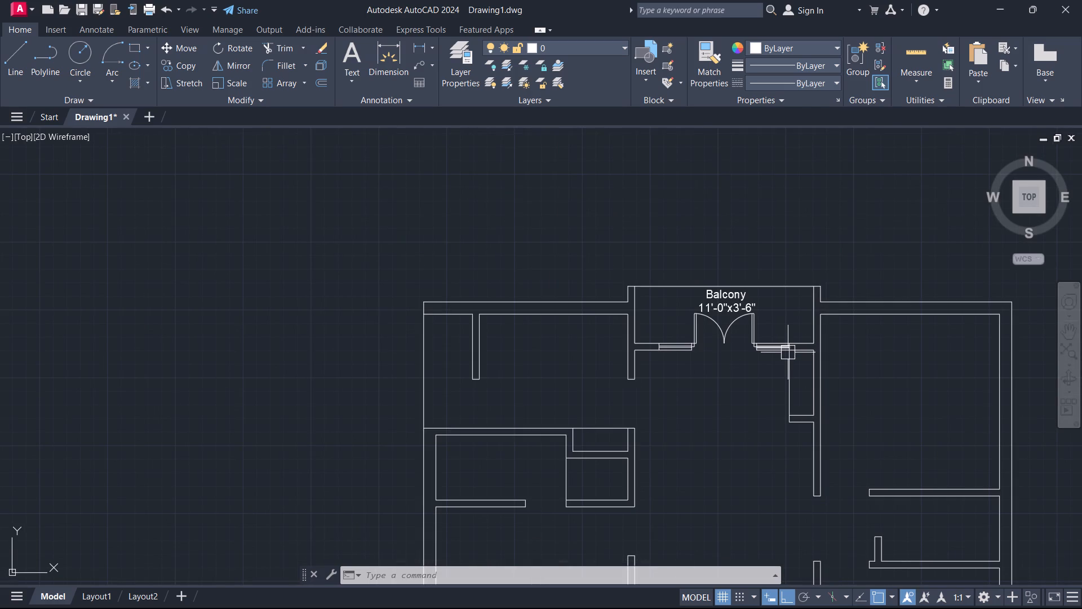
left_click(790, 378)
scroll(787, 367, "up", 3)
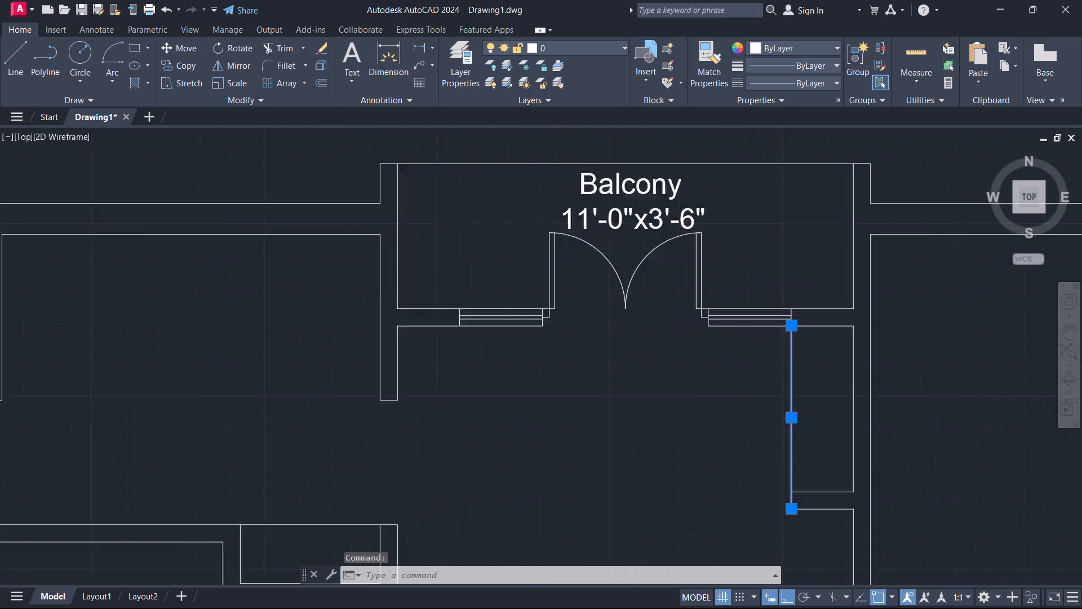
scroll(787, 367, "up", 2)
scroll(795, 259, "up", 3)
middle_click_drag(795, 257, 771, 449)
scroll(783, 232, "up", 3)
middle_click_drag(783, 232, 773, 374)
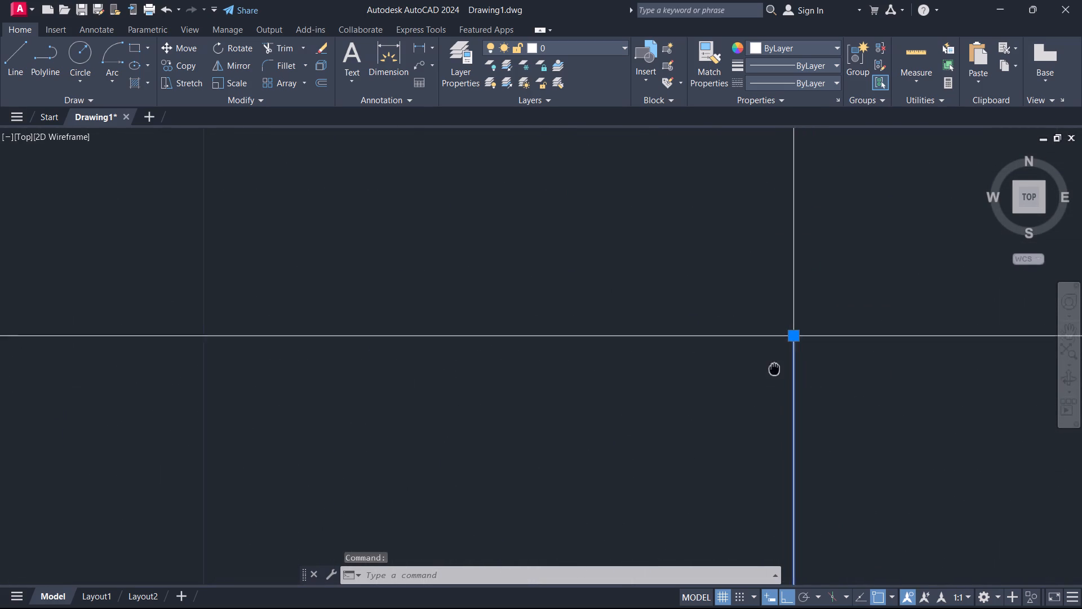
scroll(773, 374, "up", 2)
middle_click_drag(773, 374, 772, 376)
scroll(771, 375, "down", 7)
key("Escape")
scroll(770, 375, "down", 3)
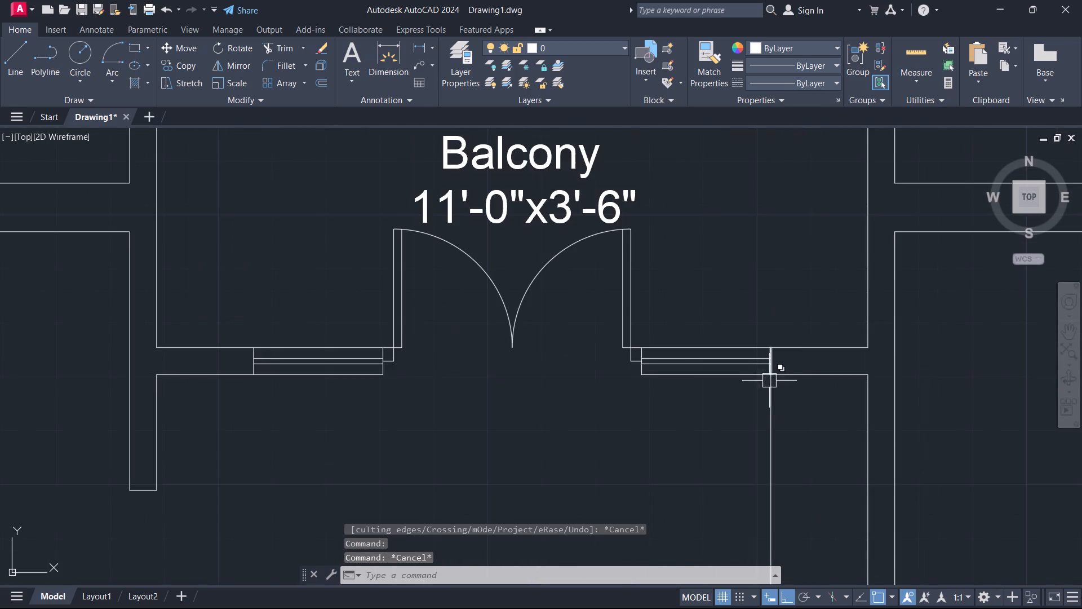
middle_click_drag(759, 402, 812, 246)
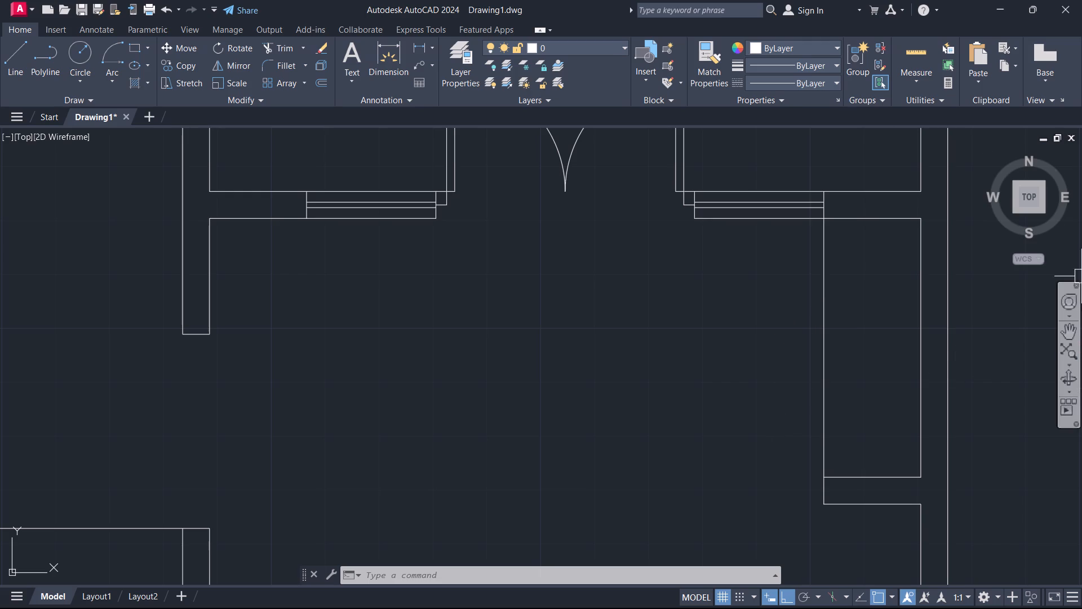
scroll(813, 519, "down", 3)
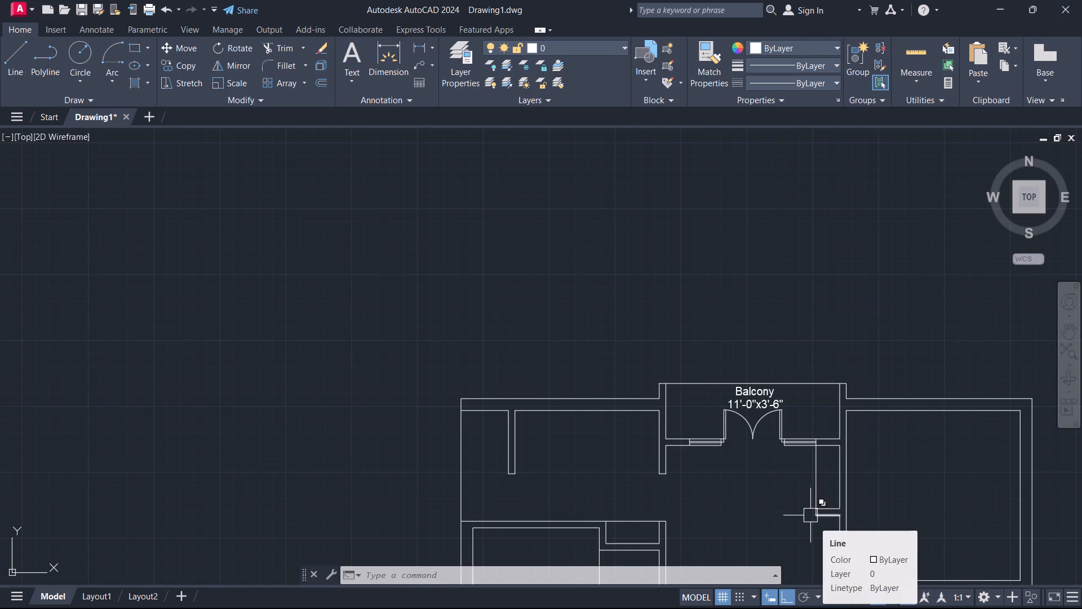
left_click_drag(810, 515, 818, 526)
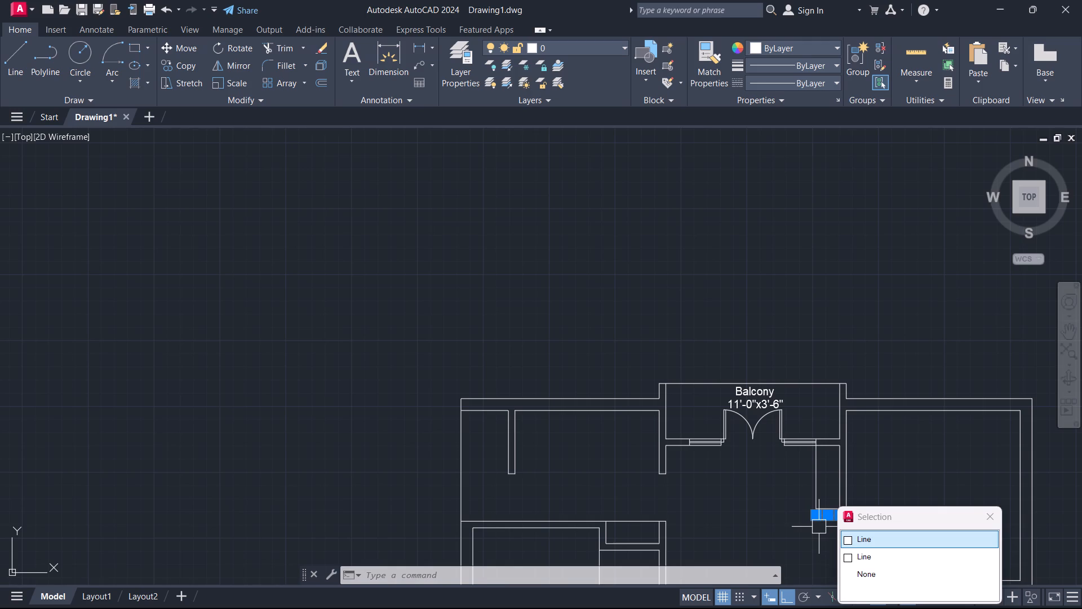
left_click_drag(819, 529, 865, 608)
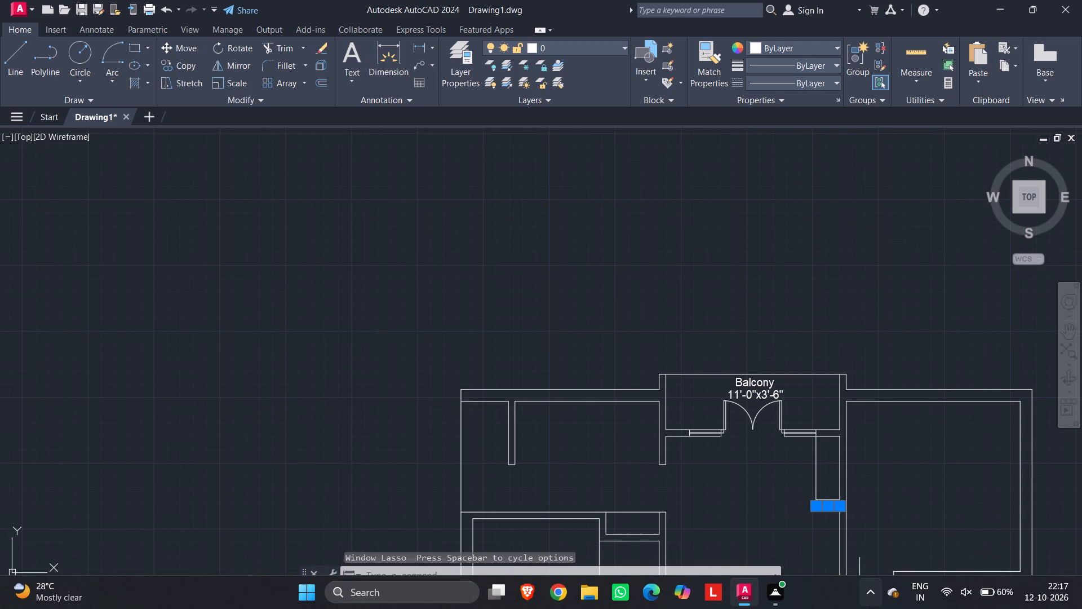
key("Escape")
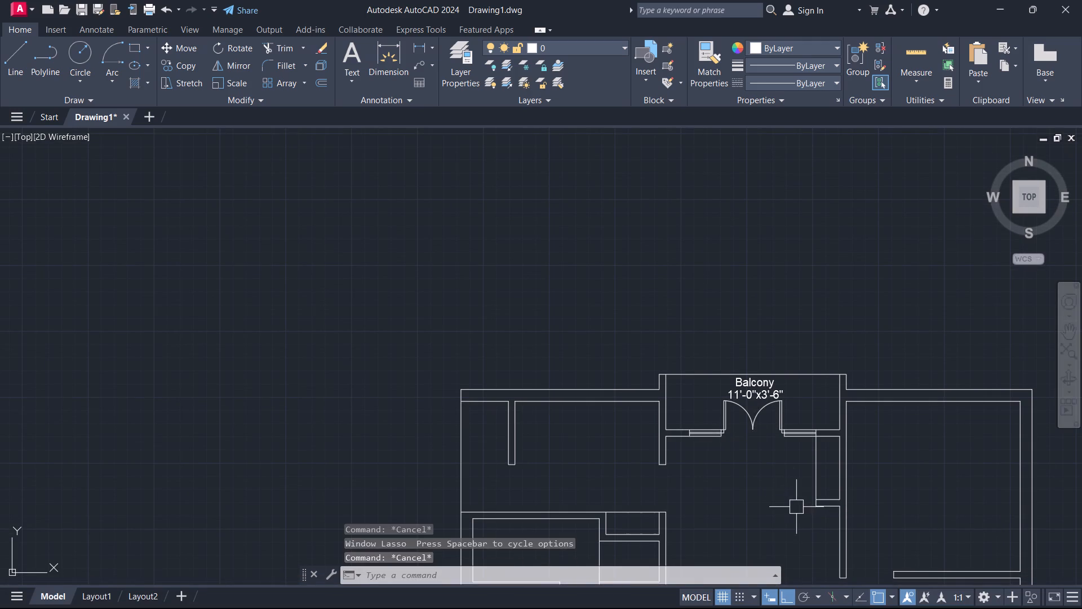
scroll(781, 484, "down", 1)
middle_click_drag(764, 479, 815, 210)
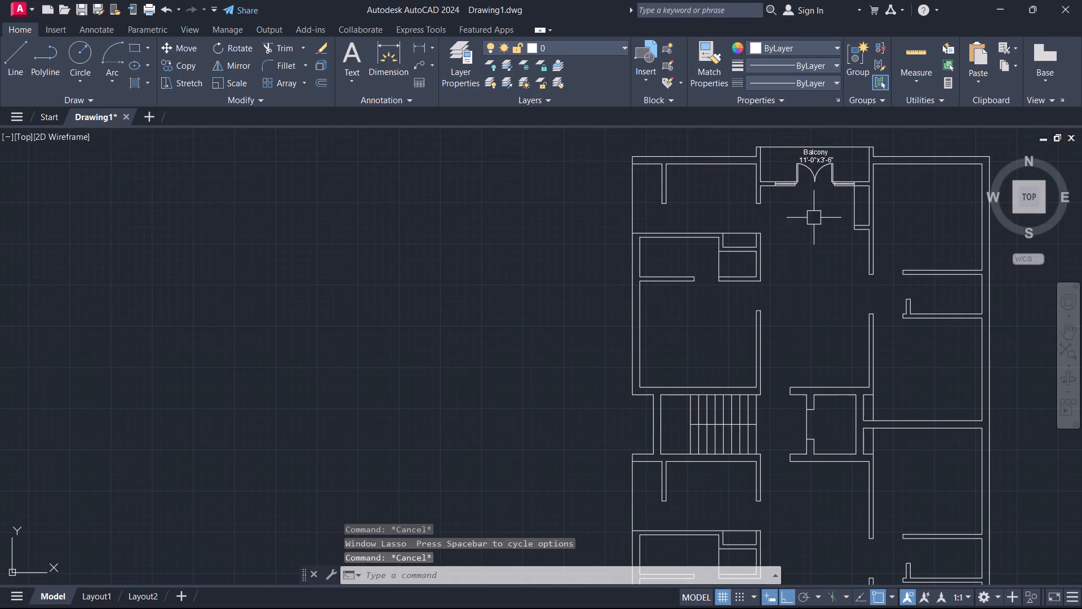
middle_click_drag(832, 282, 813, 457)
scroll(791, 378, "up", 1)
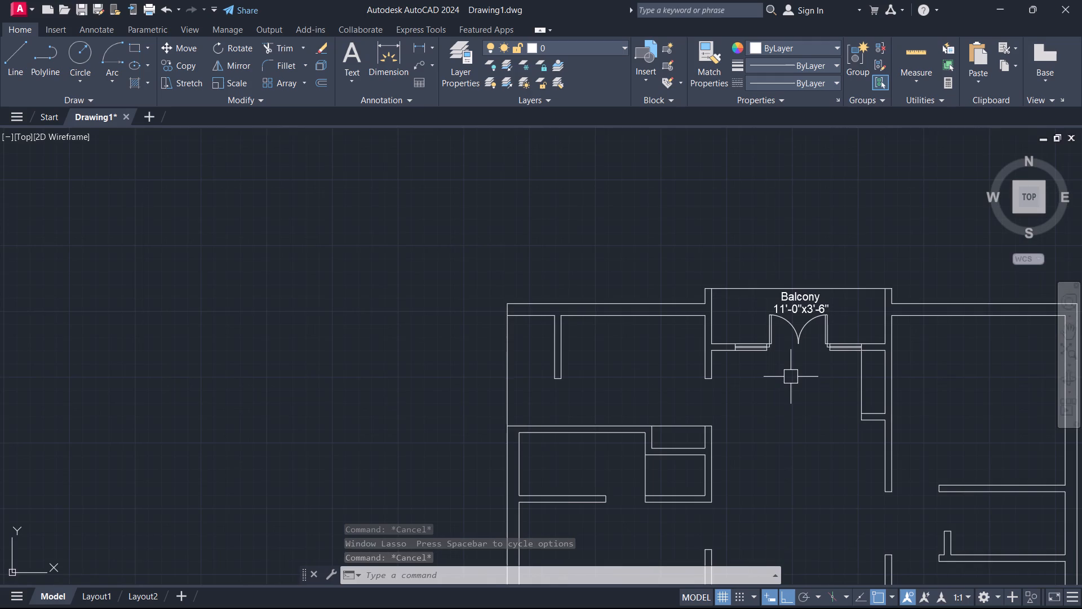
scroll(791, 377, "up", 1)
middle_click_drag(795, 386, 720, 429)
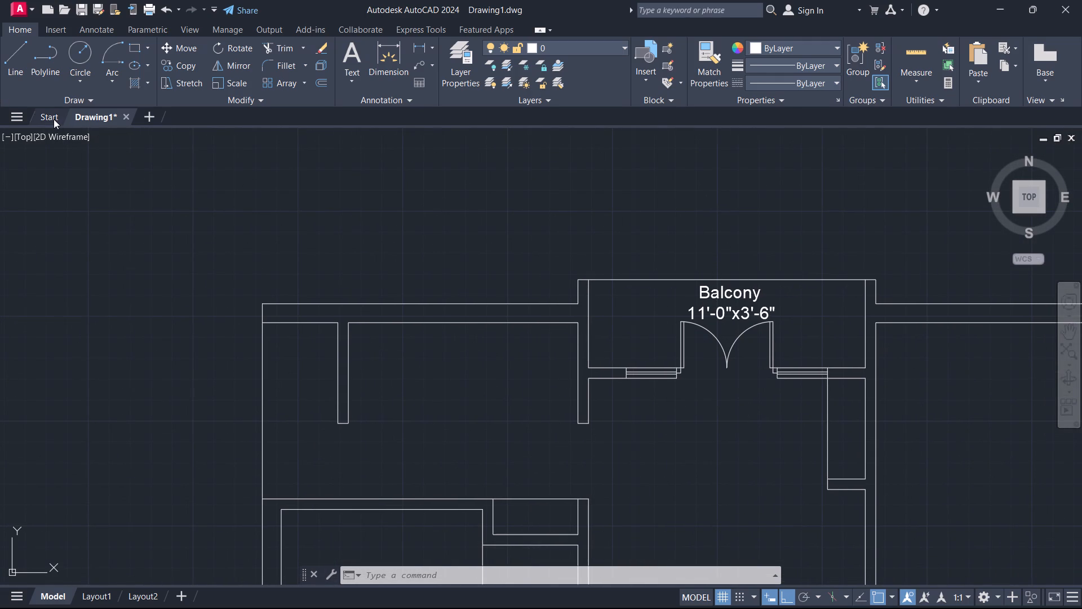
Start saving the drawing and choose the SYMBIOSIS SOLUTIONS INTERSHIP PROGRAM 2 folder on the OneDrive Desktop as its location.
key("ctrl+s")
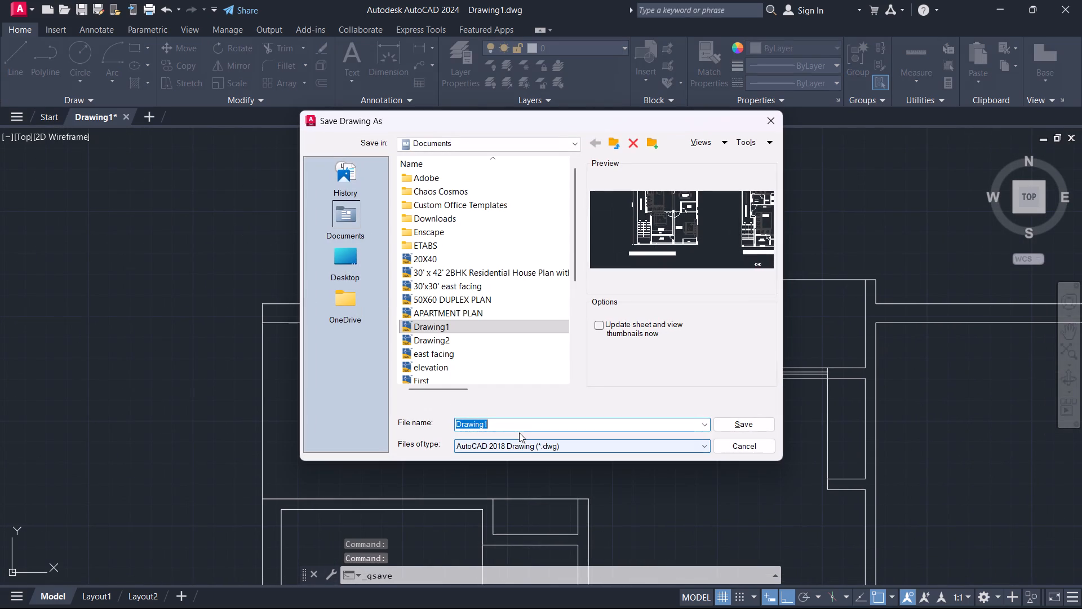
key("ctrl+v")
left_click(339, 256)
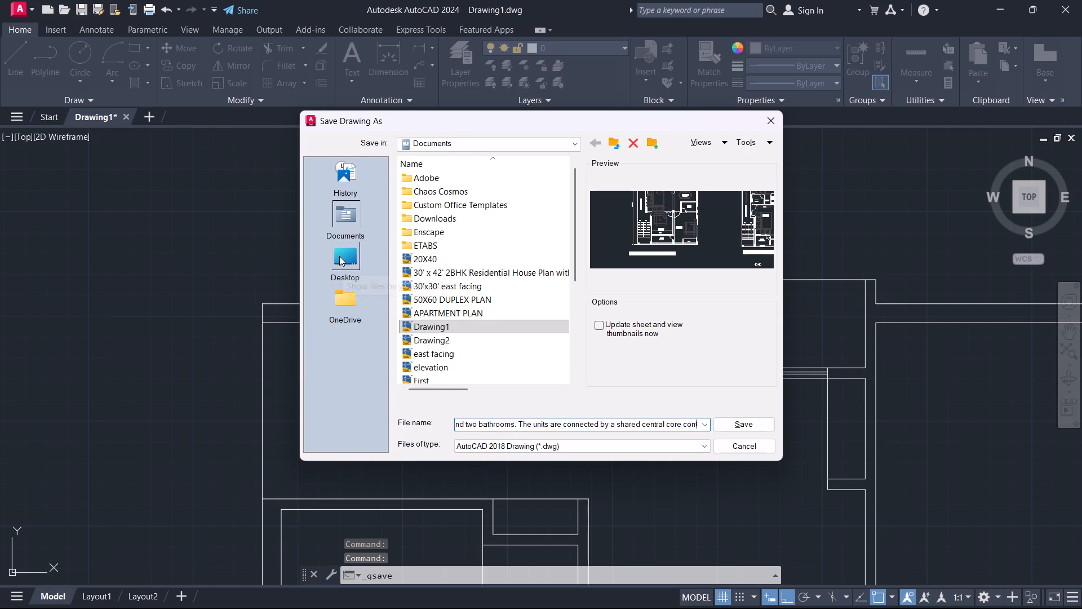
left_click(356, 307)
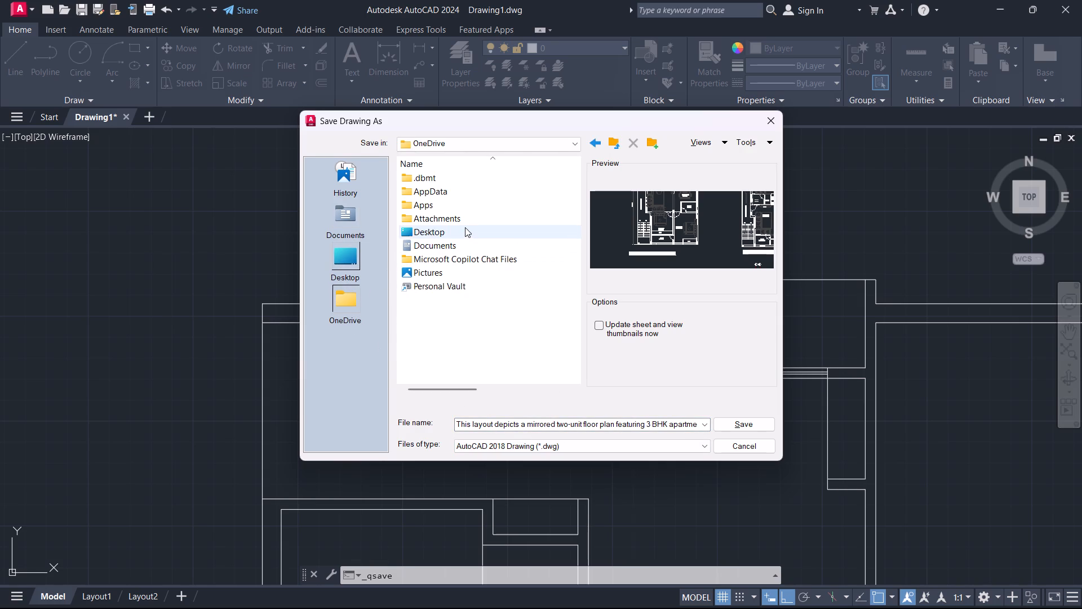
left_click(465, 227)
double_click(464, 236)
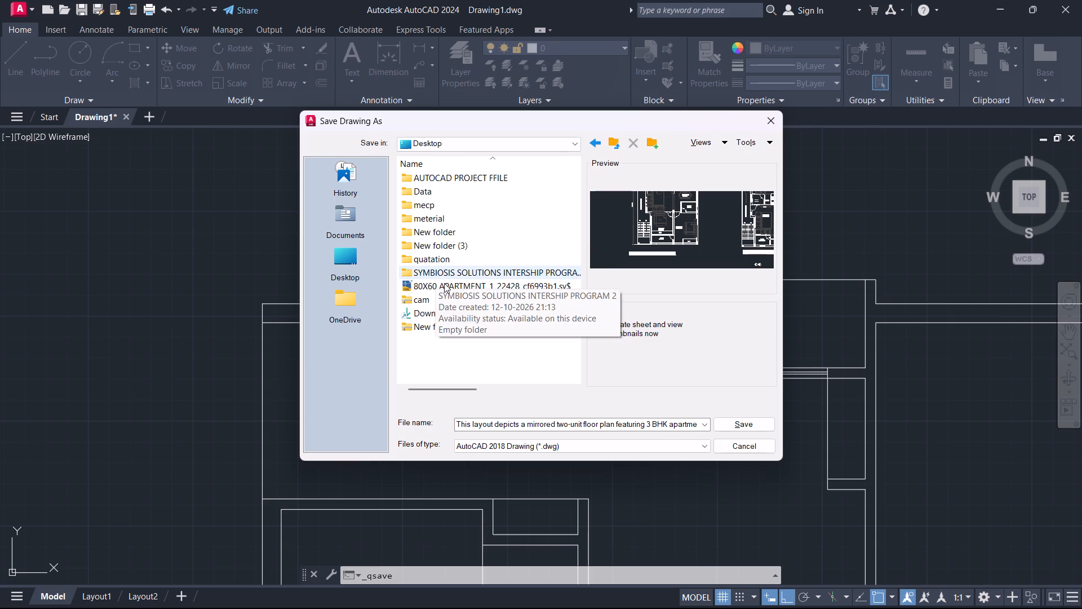
double_click(444, 274)
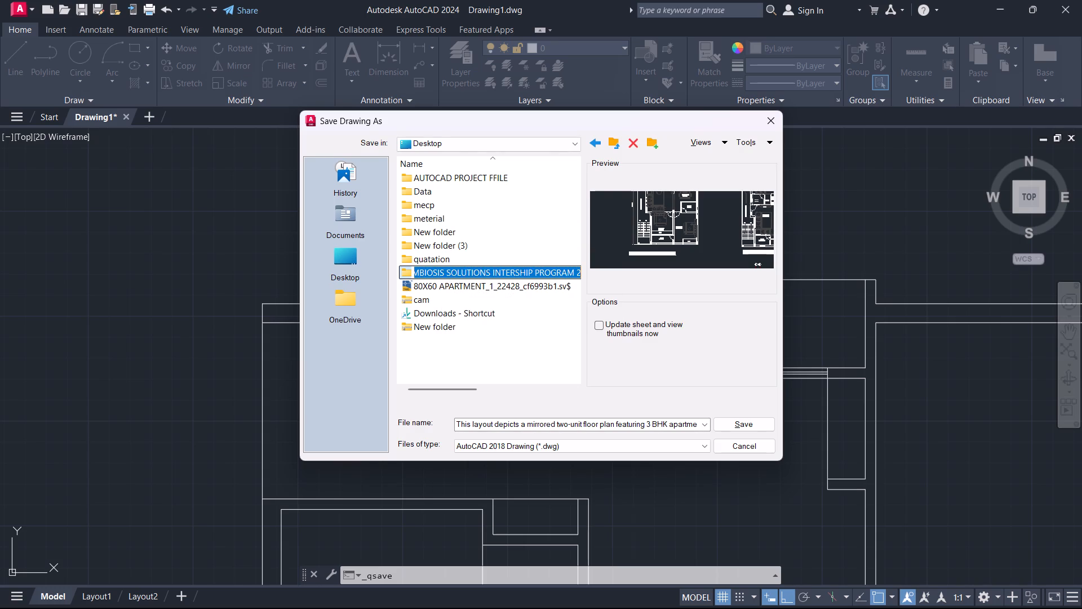
left_click(460, 254)
double_click(433, 272)
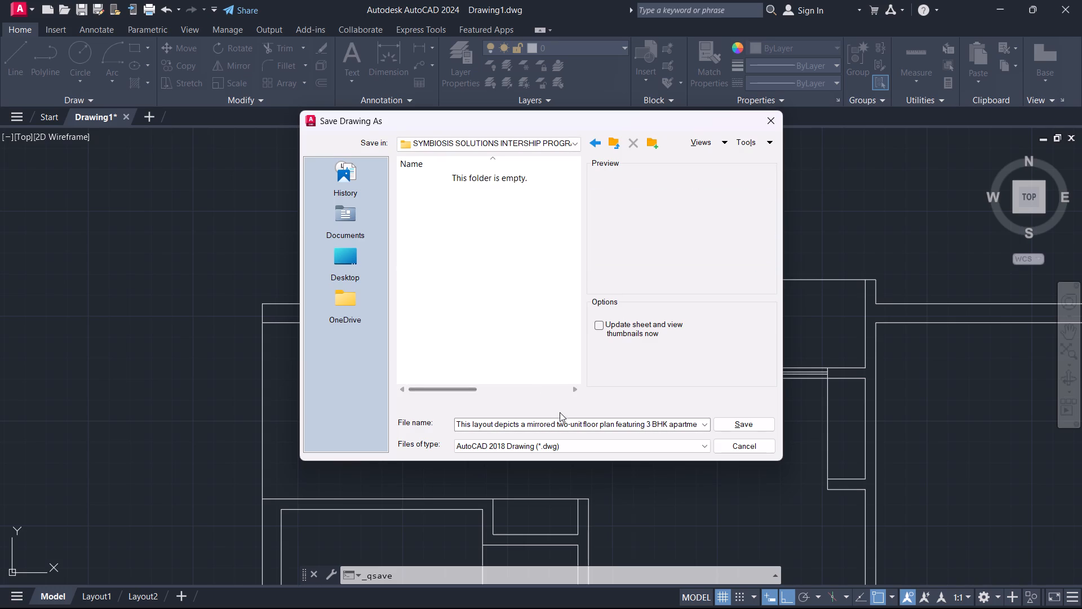
Save the drawing as "Proposed Floor Plan – Typical 3 BHK Apartment Layout (1100 sq. ft. per unit)", copying the name from the PDF in Downloads.
left_click_drag(529, 427, 549, 428)
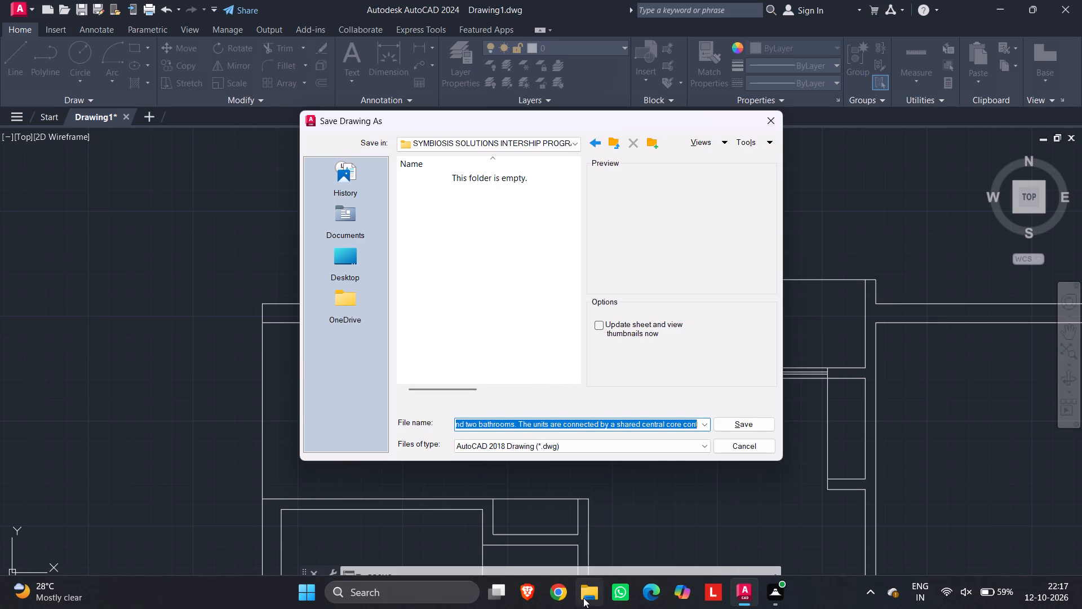
left_click(588, 596)
left_click(386, 486)
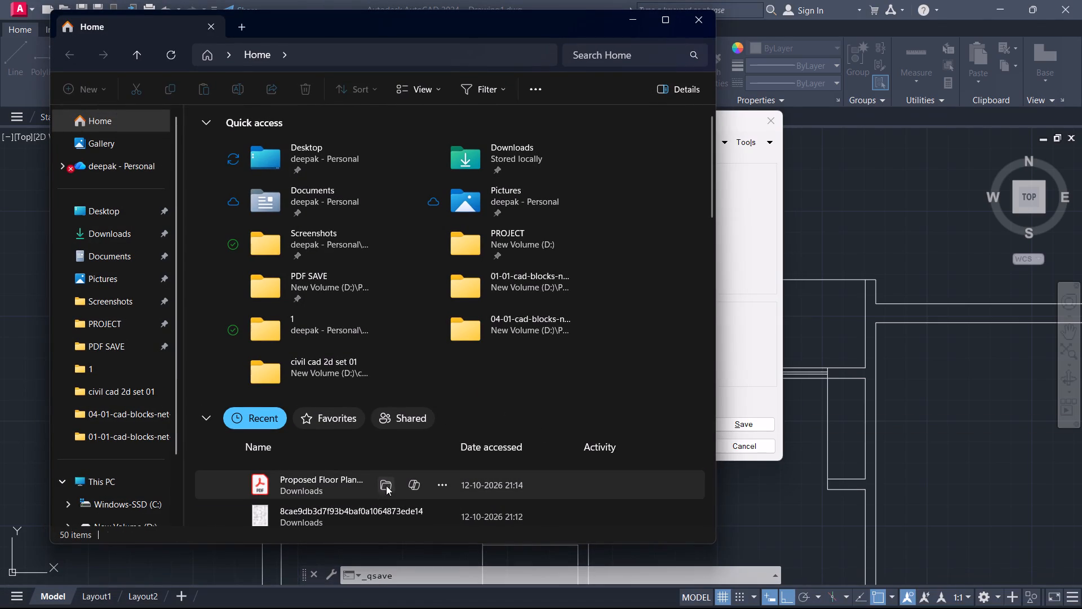
left_click(345, 158)
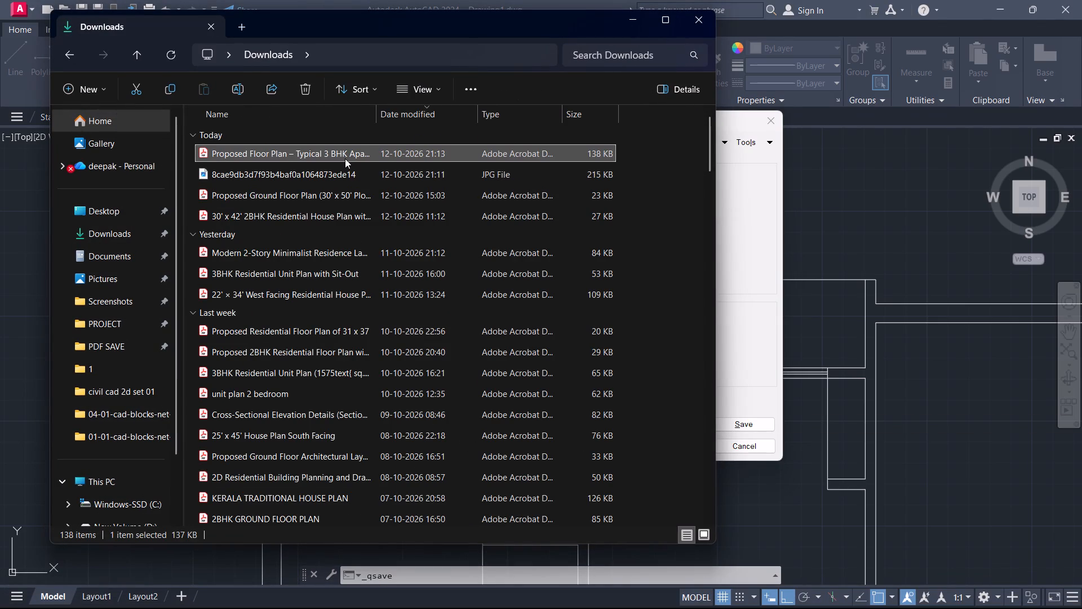
key("ctrl+c")
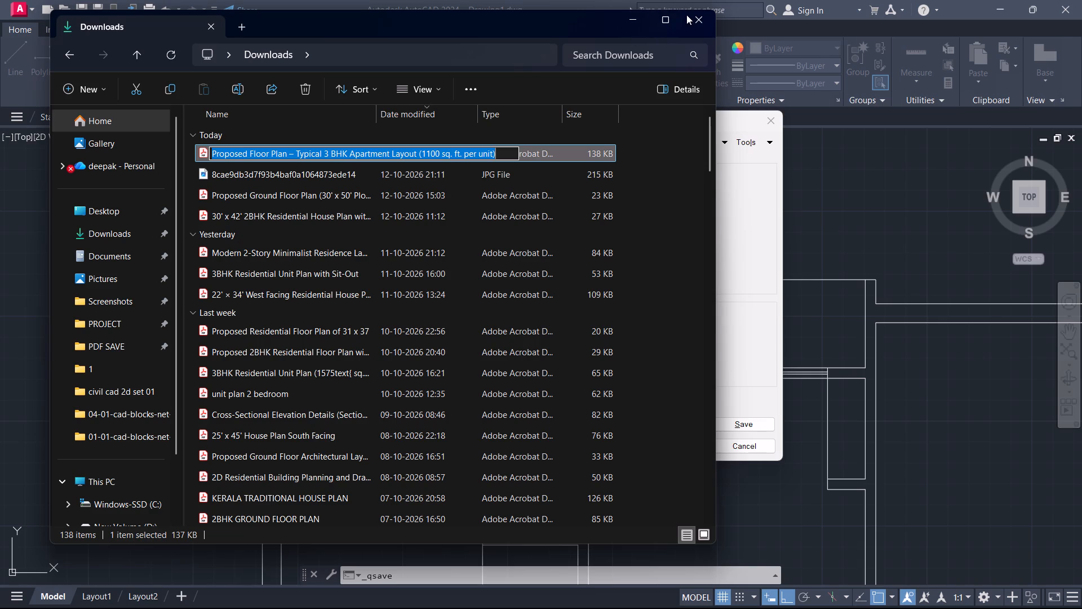
left_click(689, 15)
key("ctrl+v")
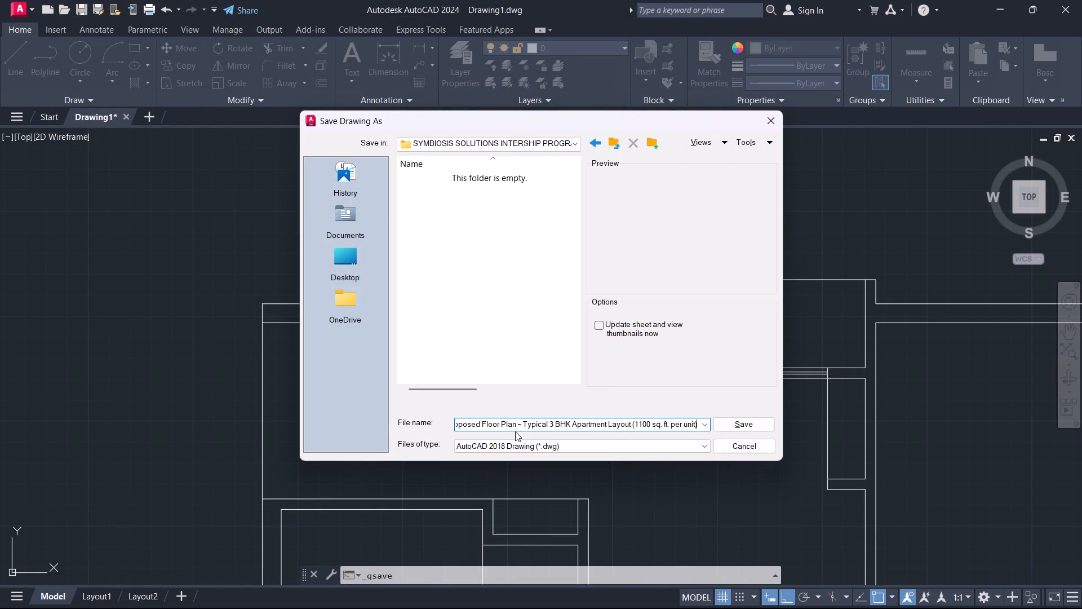
left_click(499, 425)
left_click(736, 428)
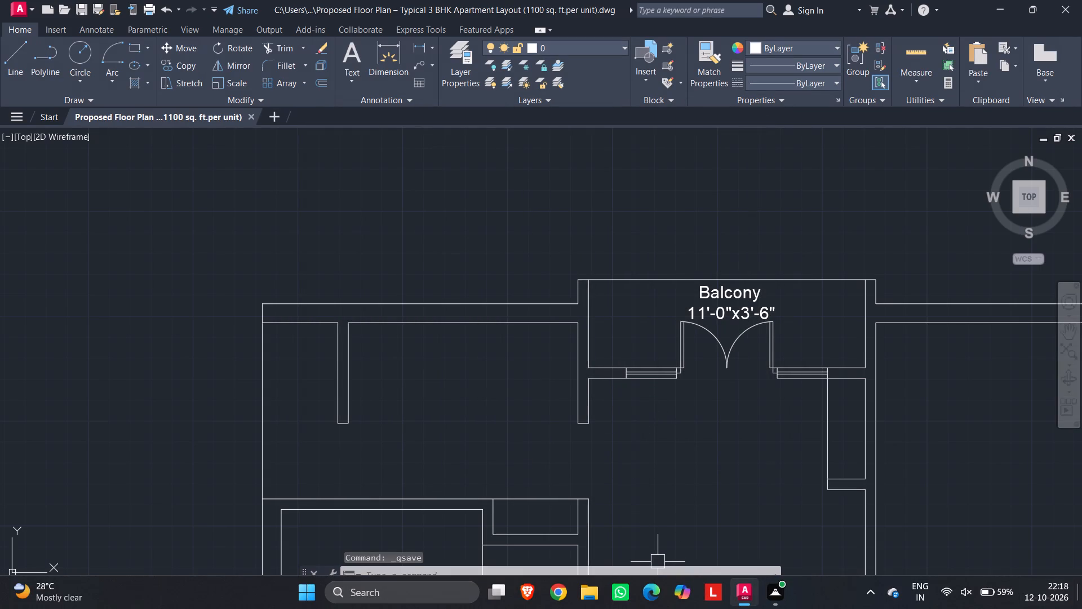
Switch to the desktop and open the SYMBIOSIS SOLUTIONS folder to check the saved files.
left_click(1081, 606)
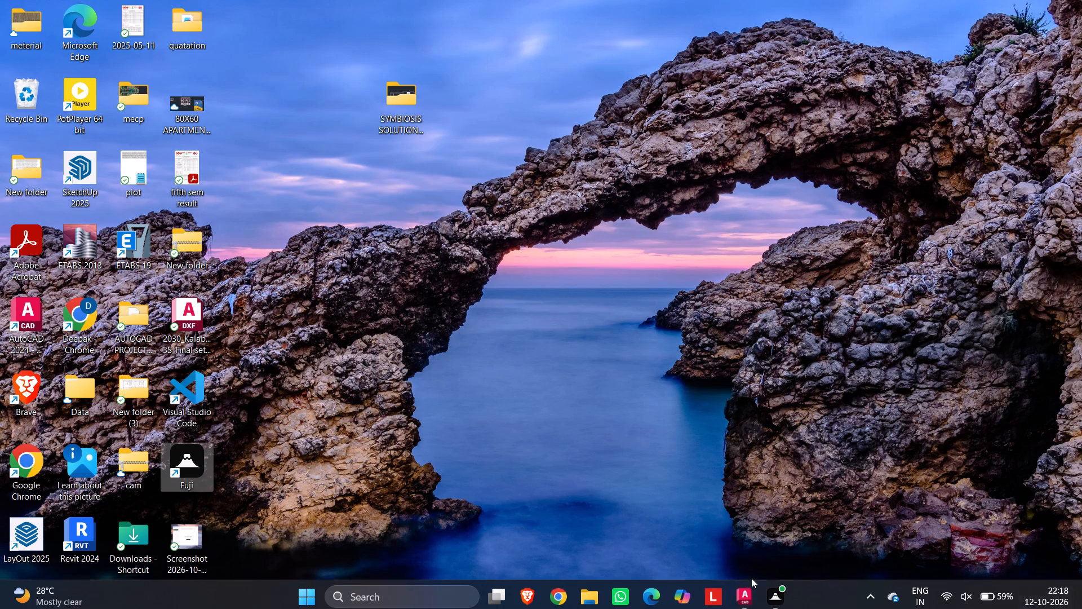
double_click(391, 98)
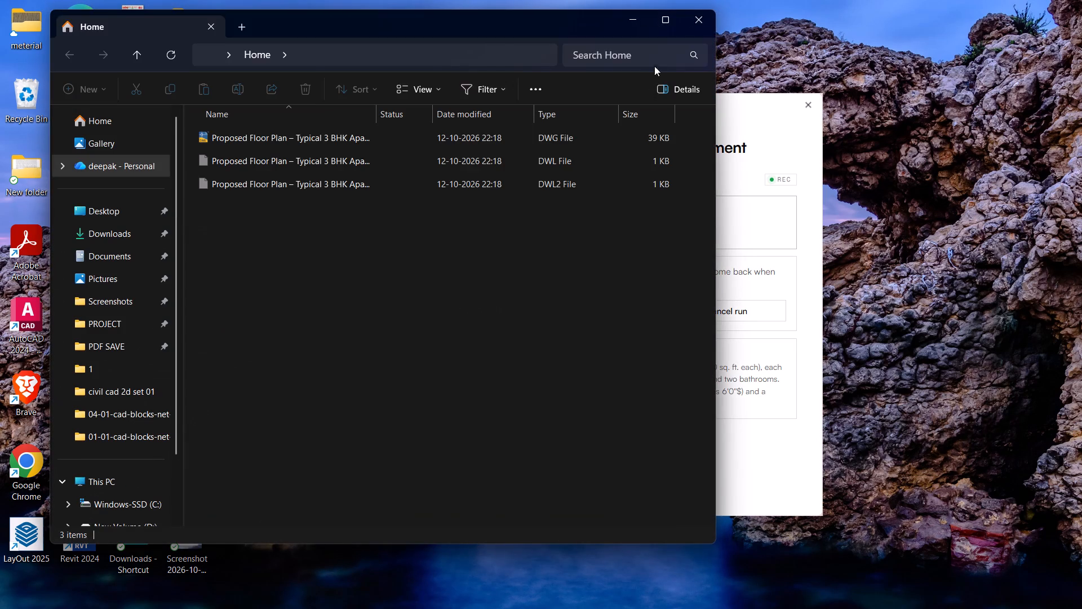
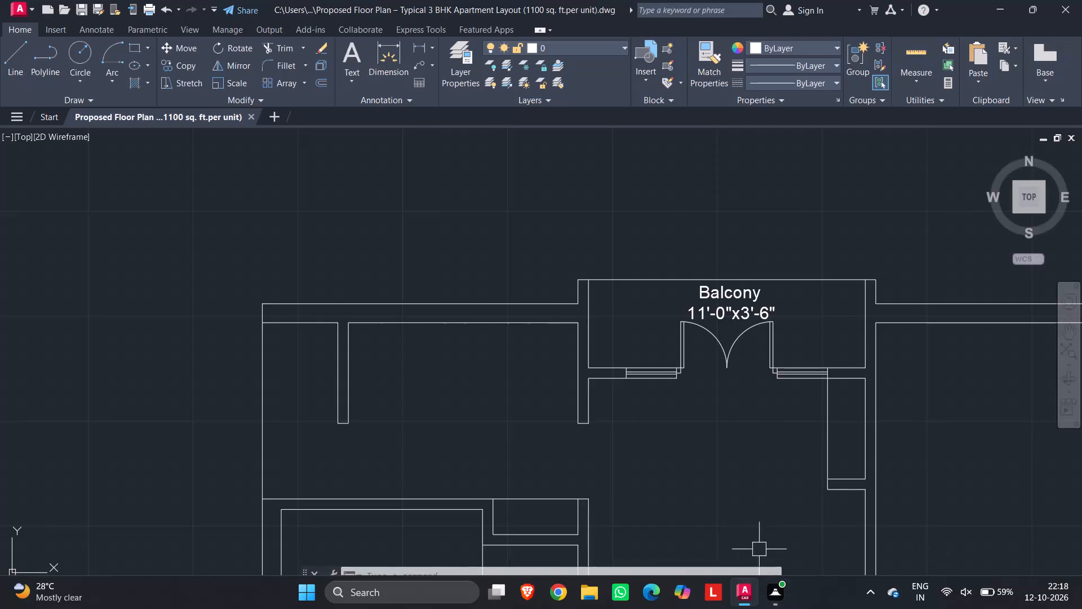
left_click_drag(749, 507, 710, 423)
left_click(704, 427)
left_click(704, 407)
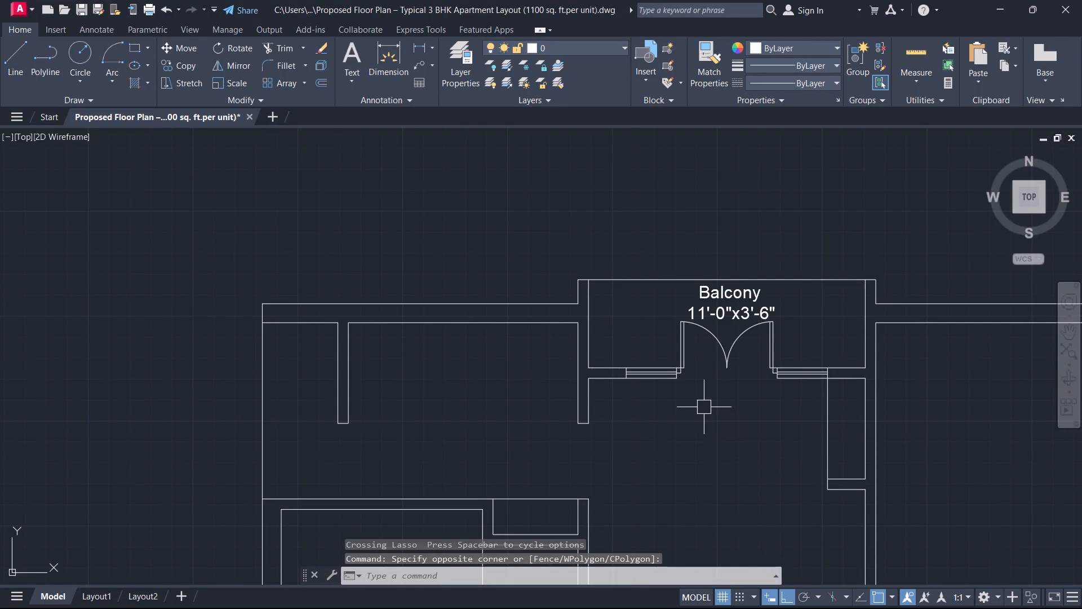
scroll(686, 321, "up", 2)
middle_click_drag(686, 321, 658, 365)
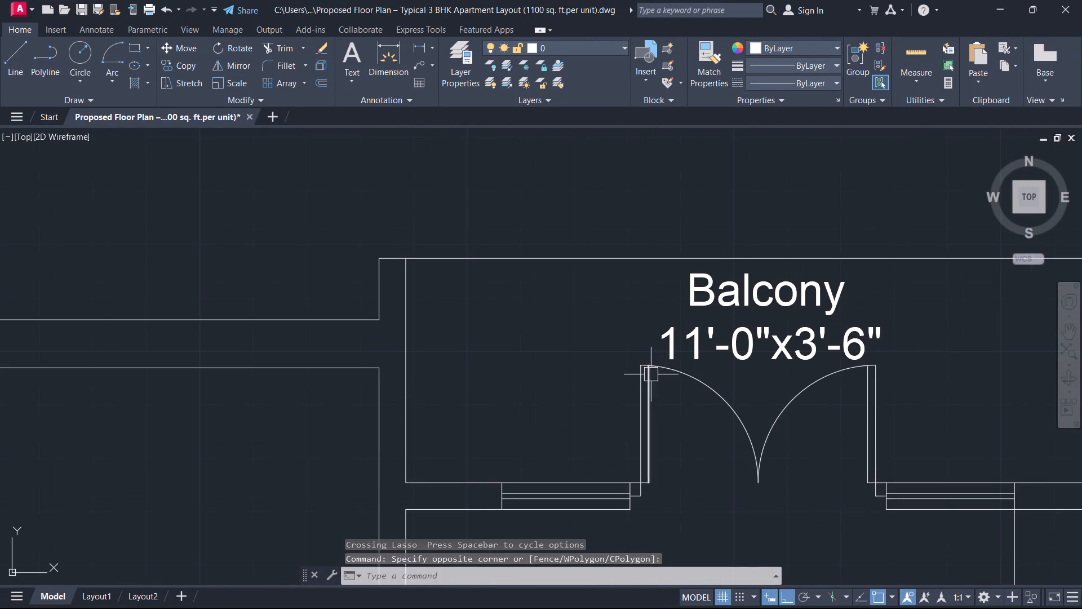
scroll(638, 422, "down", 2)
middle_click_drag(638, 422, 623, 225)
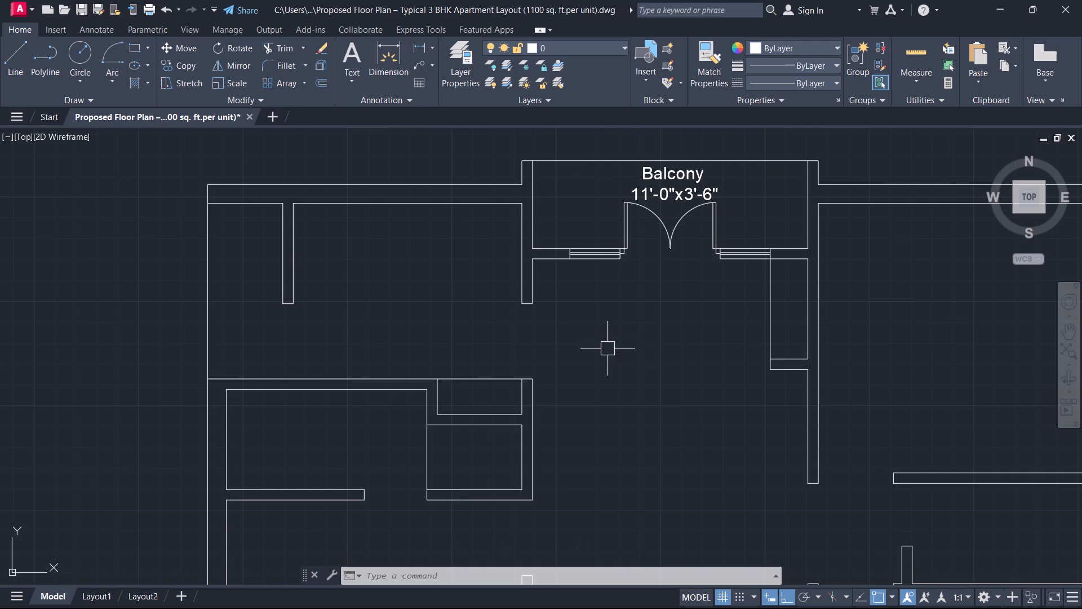
Open the recent 01-10-cad-blocks-net-tables drawing and copy a square table block with four curved-back chairs.
left_click(37, 118)
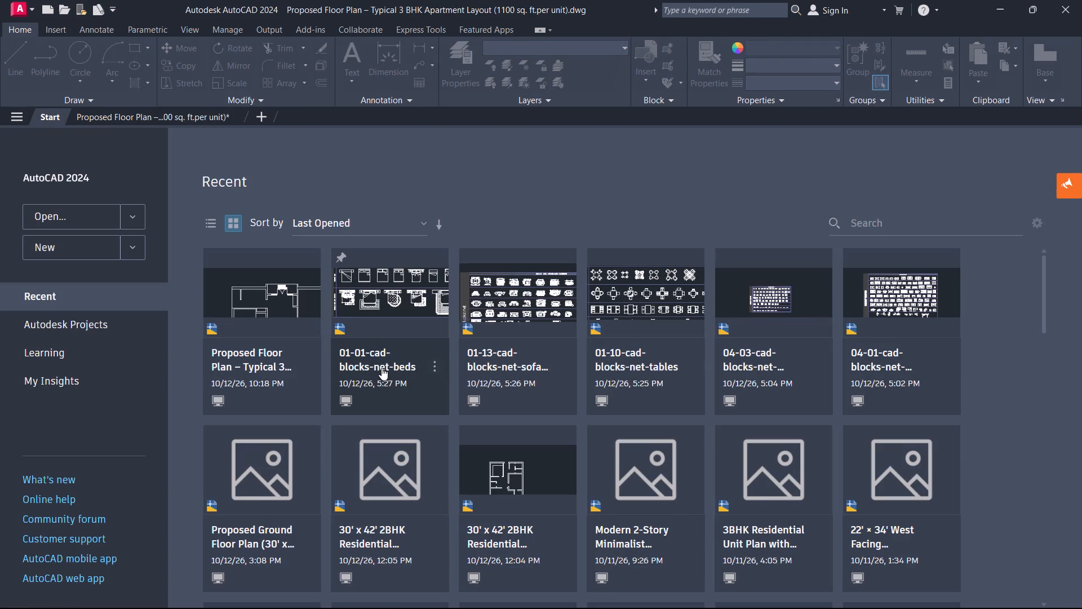
left_click(629, 352)
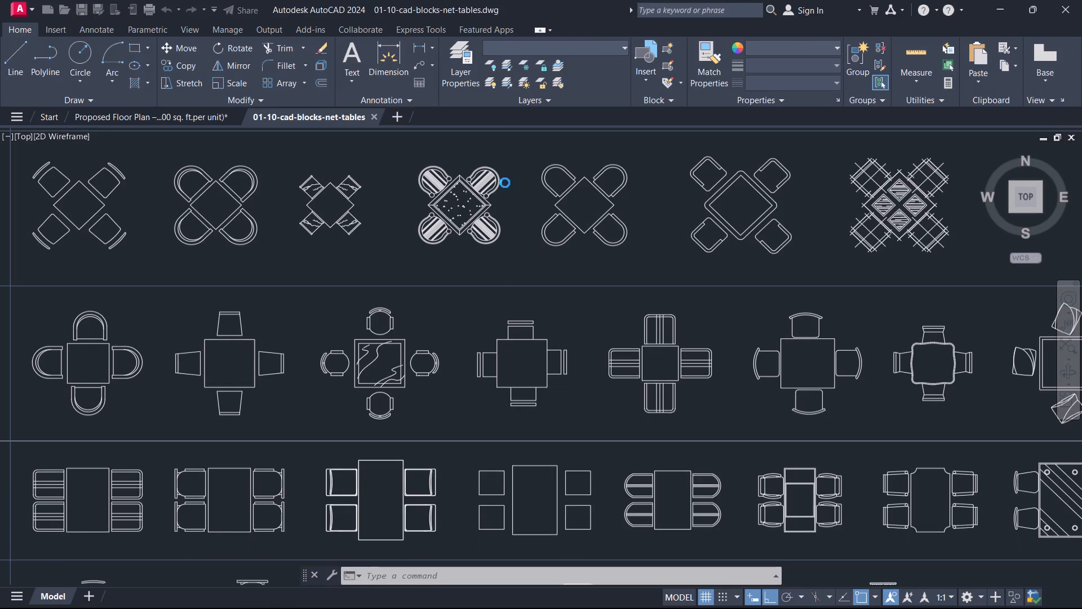
scroll(515, 307, "down", 1)
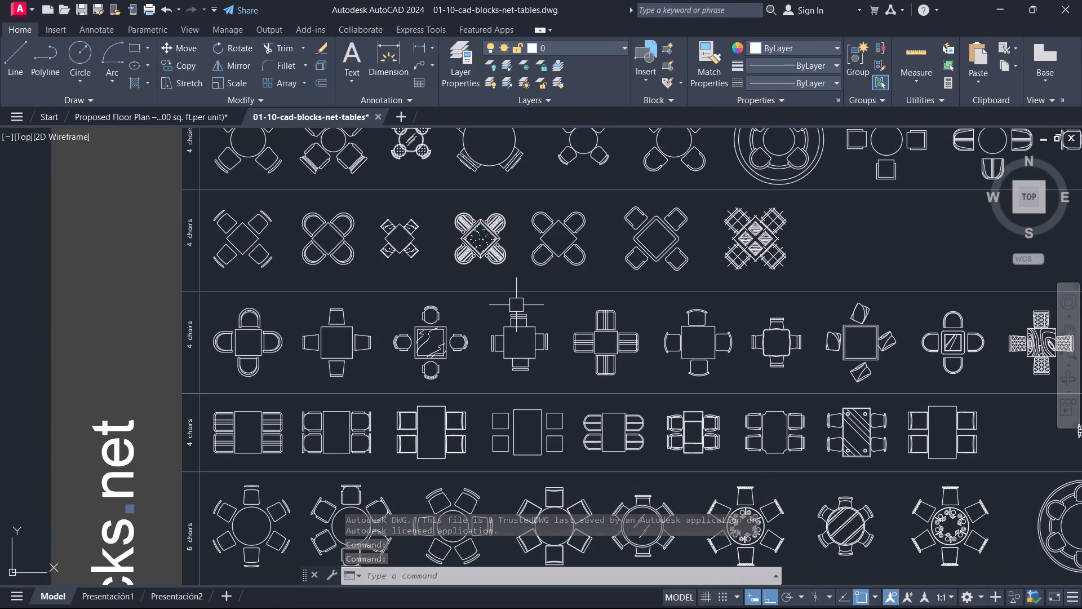
left_click(686, 344)
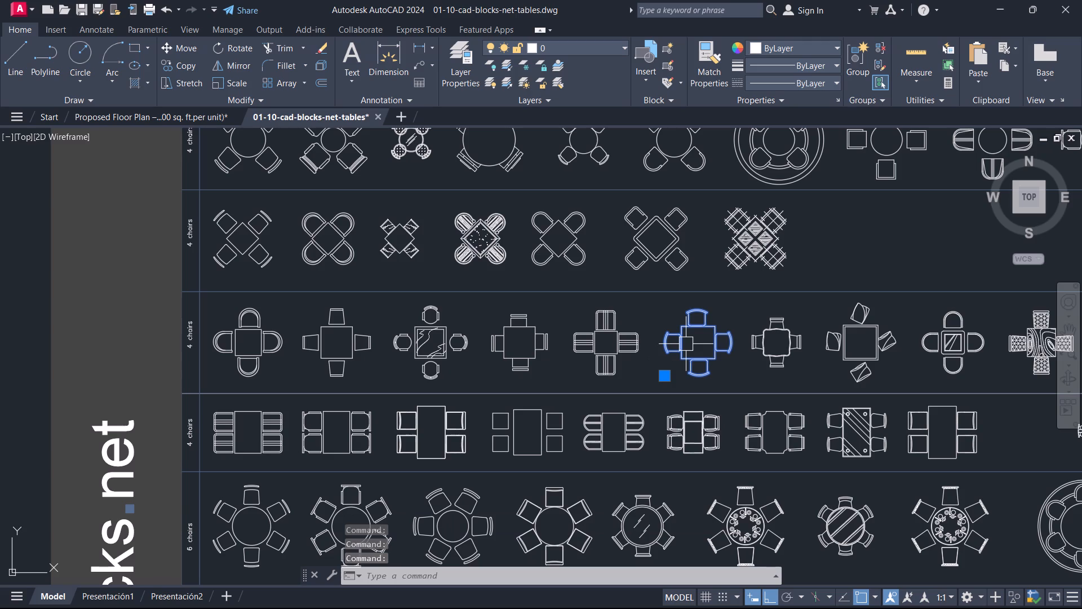
key("ctrl+c")
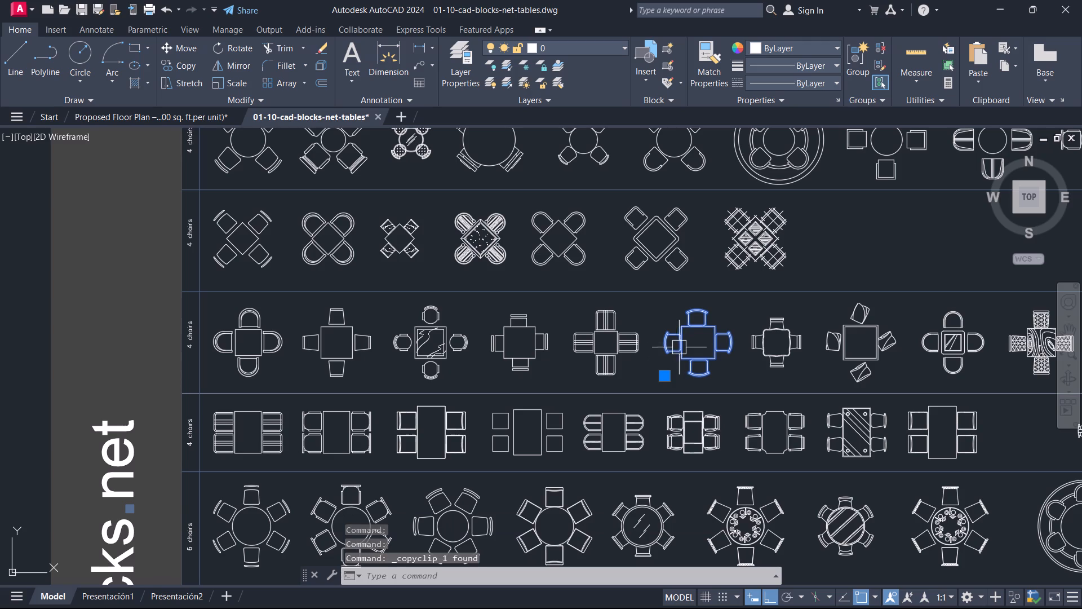
Paste the four-chair table block into the Proposed Floor Plan drawing, in the empty area northeast of the plan.
left_click(153, 117)
key("ctrl+v")
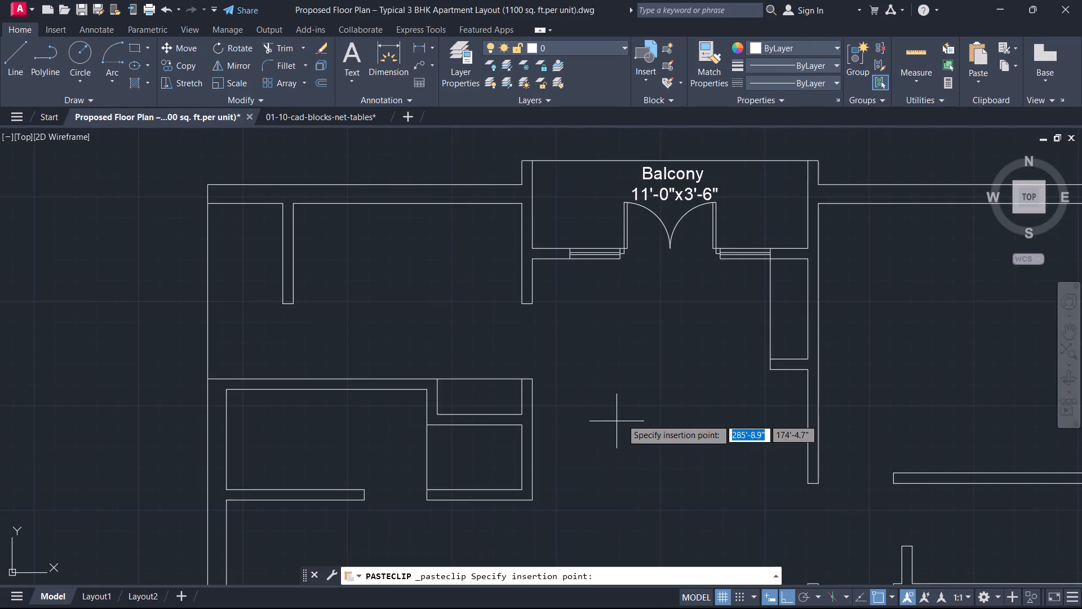
scroll(627, 417, "down", 3)
middle_click_drag(692, 357, 107, 454)
left_click(202, 429)
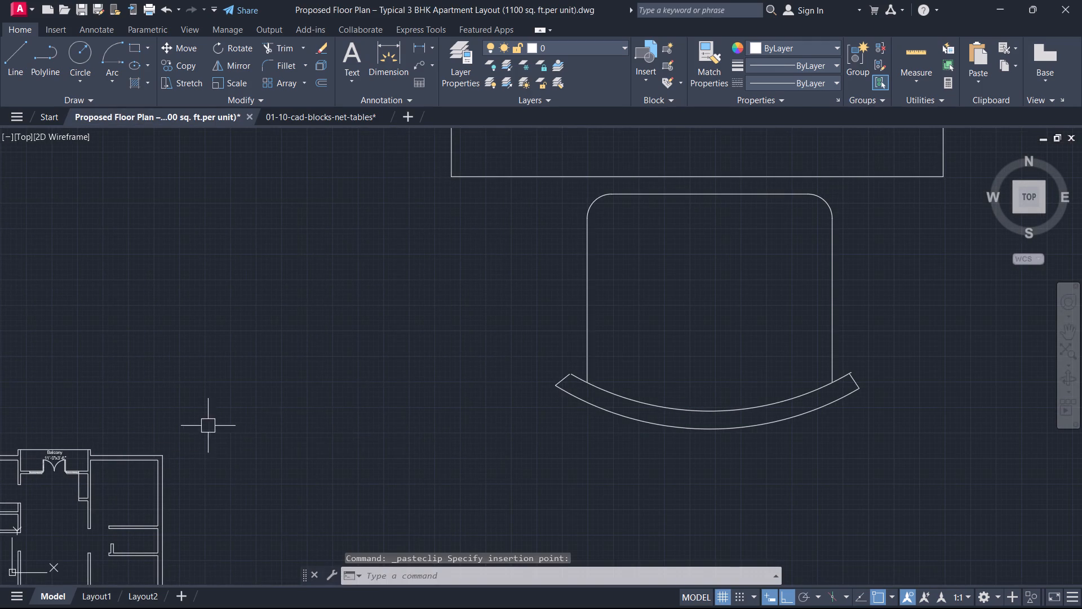
Scale the oversized table block down freehand from the tabletop's southwest corner to roughly match the floor plan's size.
scroll(607, 211, "down", 2)
middle_click_drag(609, 211, 588, 363)
left_click_drag(625, 412, 606, 376)
left_click(584, 308)
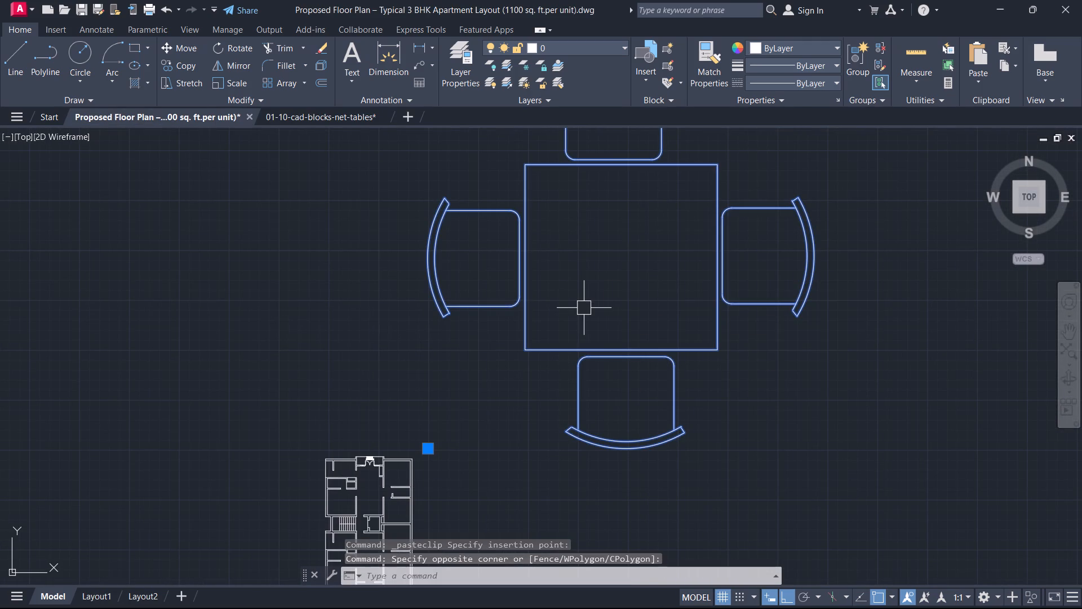
type("sc")
key("space")
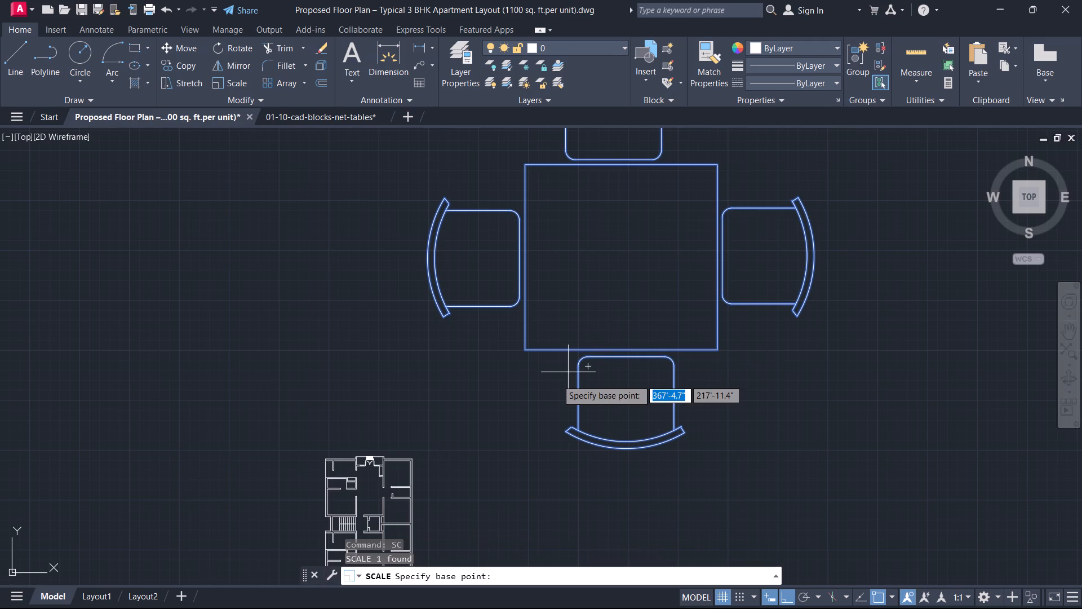
scroll(542, 367, "up", 3)
left_click(484, 315)
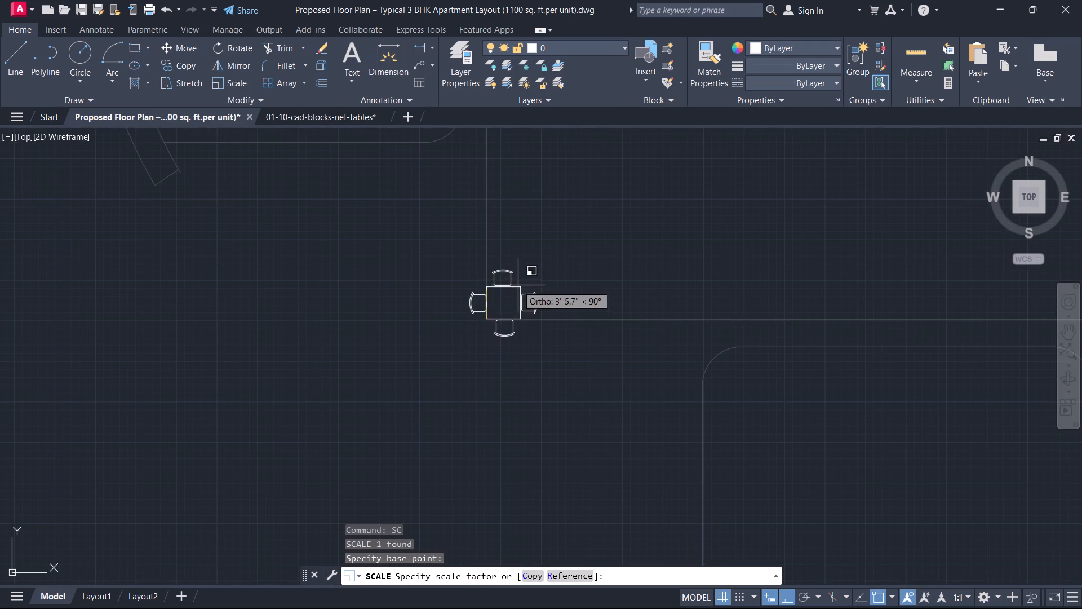
middle_click_drag(518, 285, 553, 249)
scroll(519, 285, "down", 2)
scroll(556, 247, "up", 1)
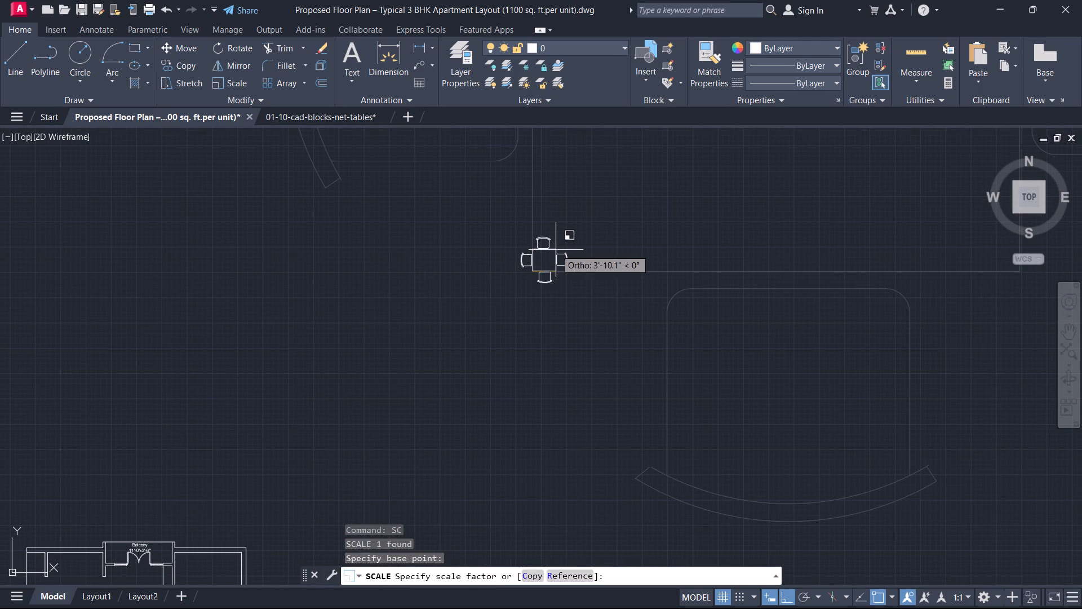
left_click(554, 251)
Move the table block with Ortho off into the living area just south of the balcony door, west of the niche.
left_click(553, 294)
left_click(527, 241)
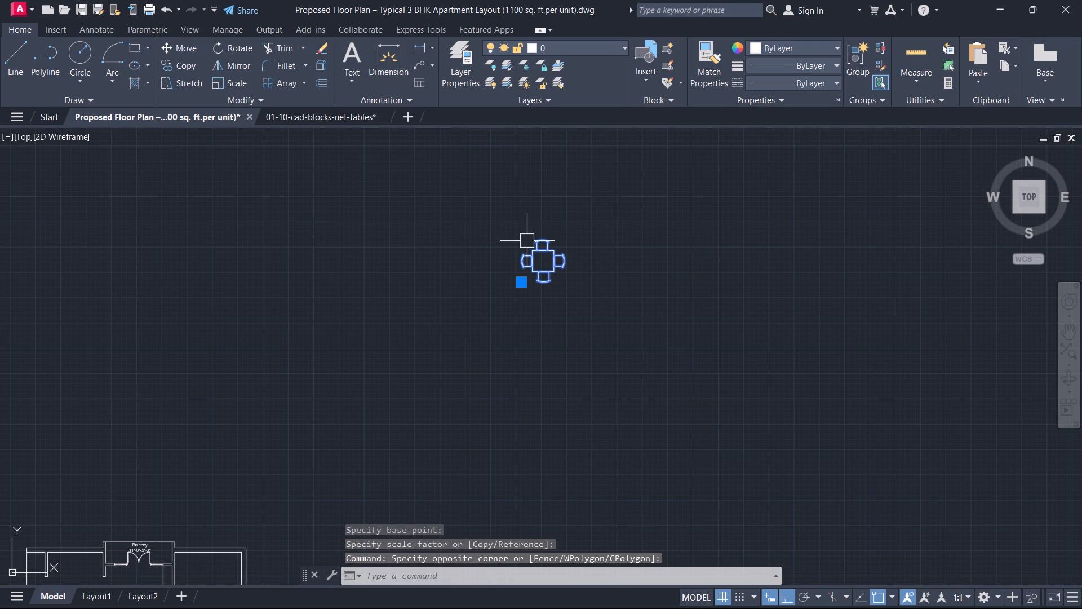
type("m")
key("space")
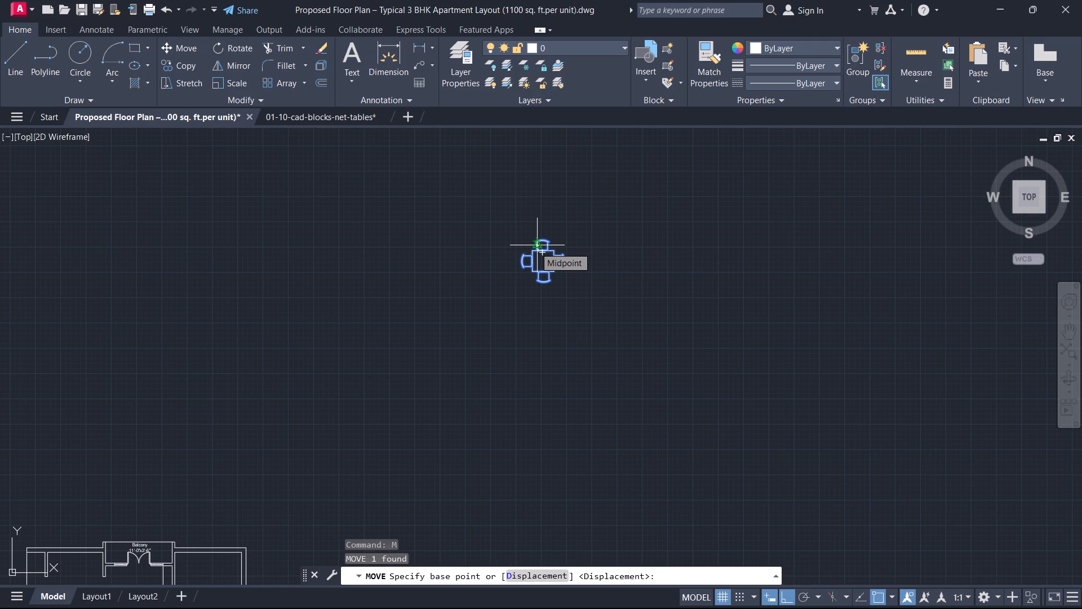
scroll(546, 276, "up", 3)
middle_click_drag(546, 279, 553, 310)
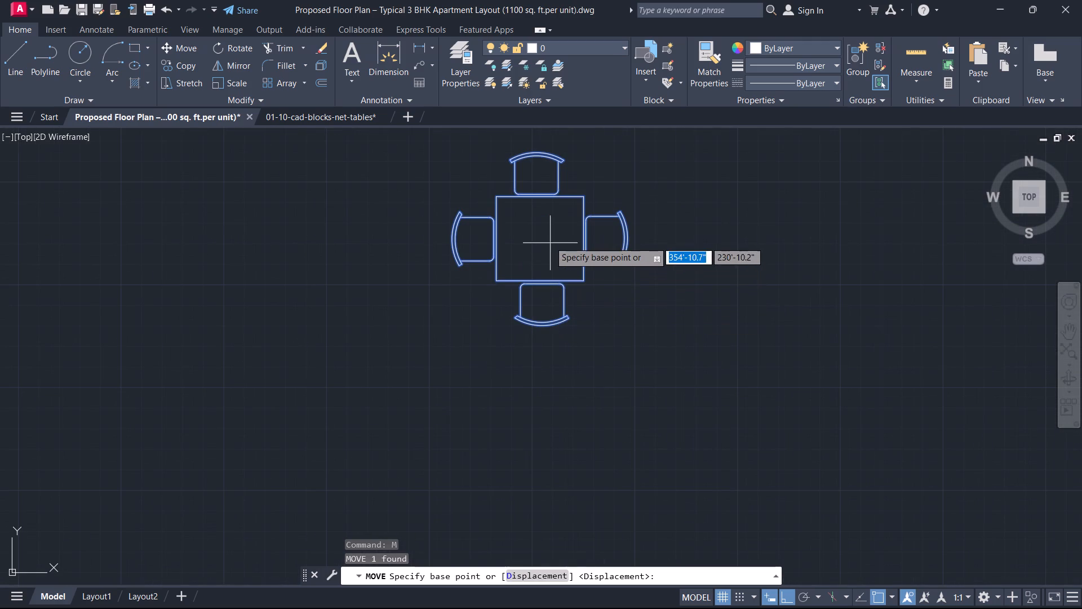
left_click(548, 240)
scroll(491, 351, "down", 3)
middle_click_drag(490, 352, 694, 68)
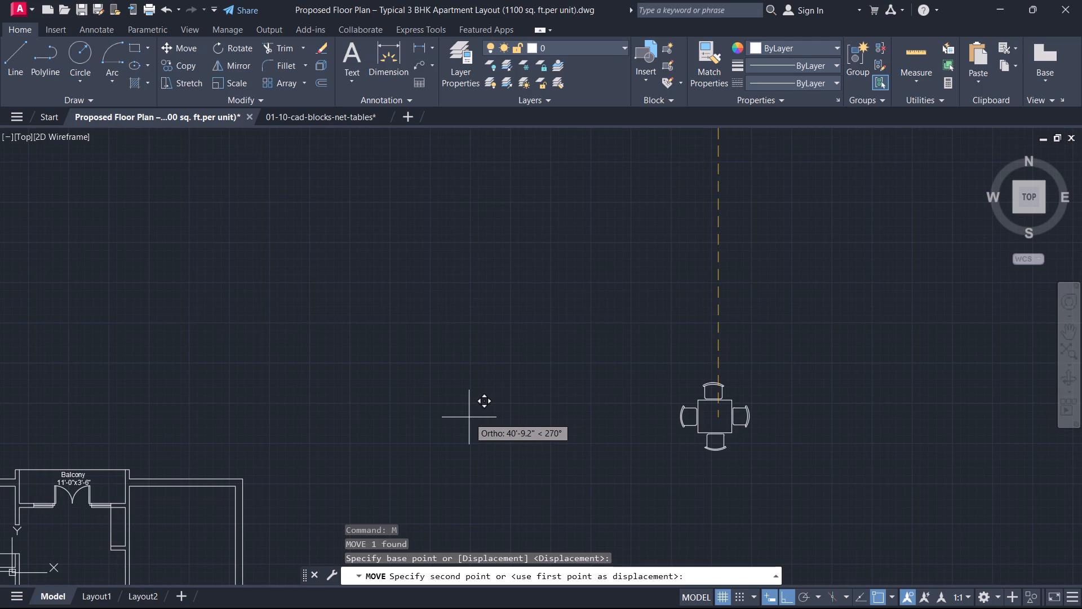
key("F8")
middle_click_drag(407, 480, 600, 297)
scroll(263, 382, "up", 2)
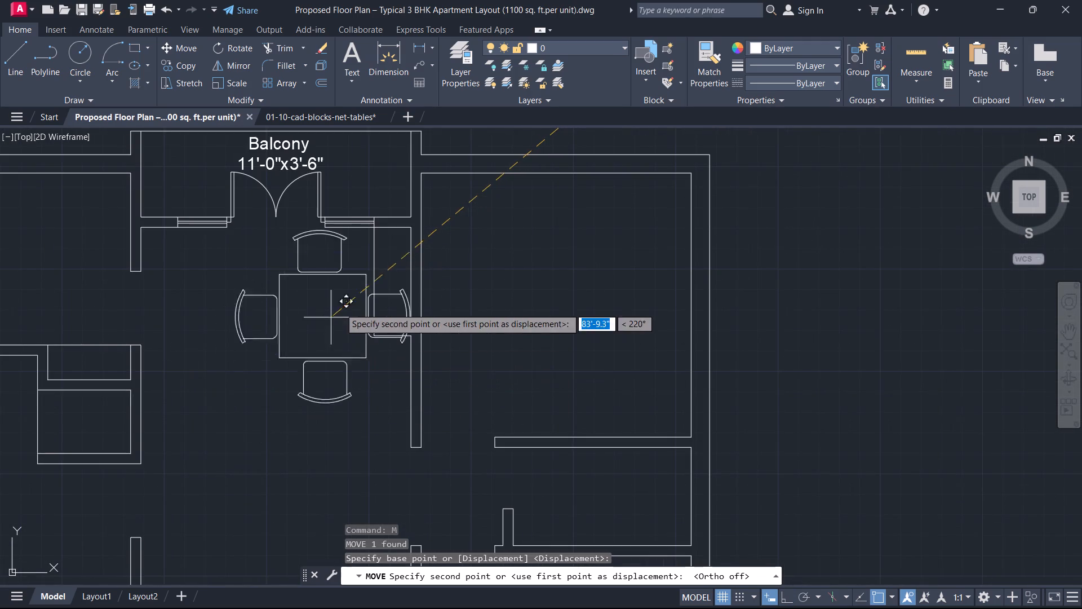
scroll(323, 319, "up", 2)
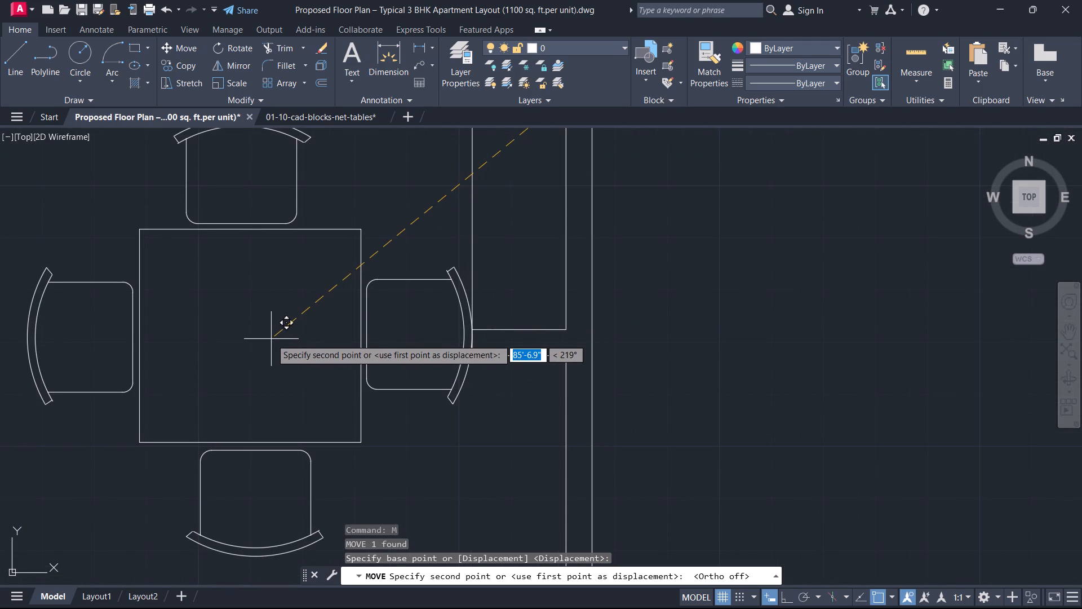
scroll(271, 339, "down", 2)
middle_click_drag(271, 339, 270, 401)
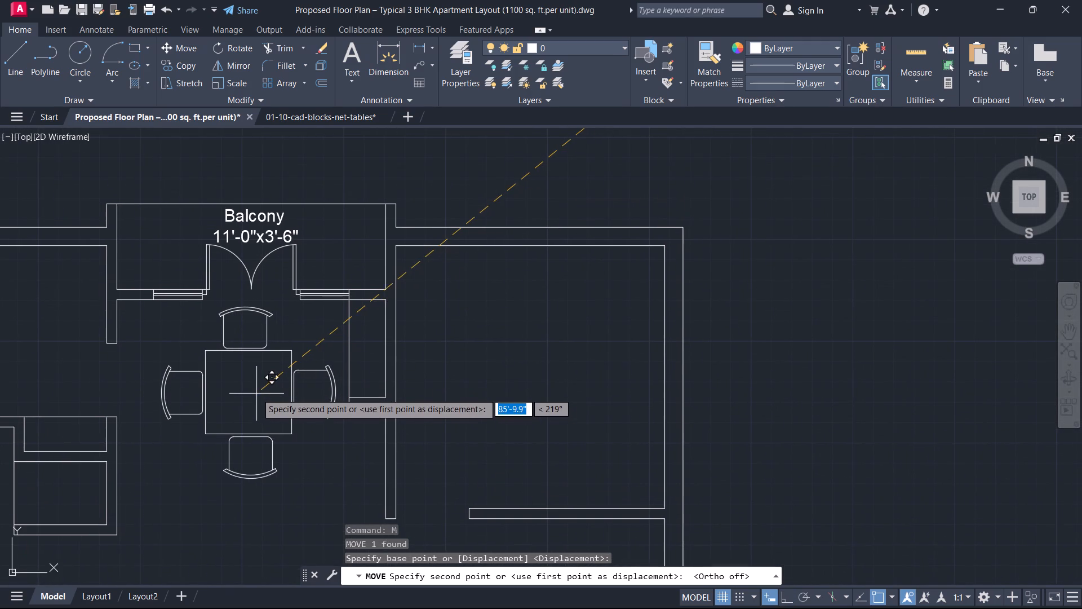
left_click(262, 394)
key("Escape")
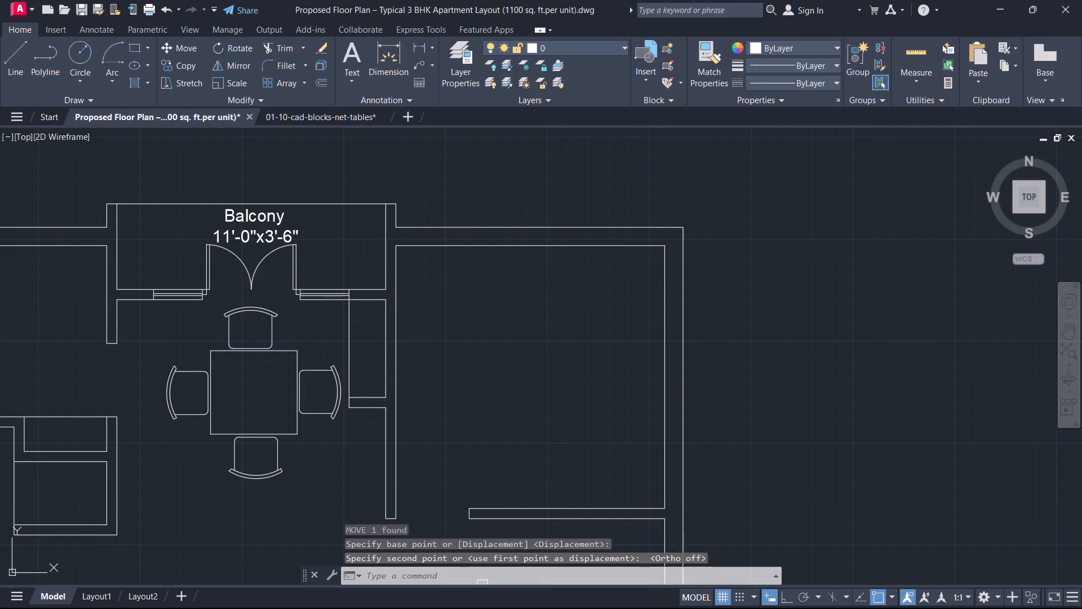
Scale the placed table block down by a factor of about 0.7 around the tabletop's centre.
left_click(276, 347)
type("sc")
key("space")
scroll(269, 367, "up", 2)
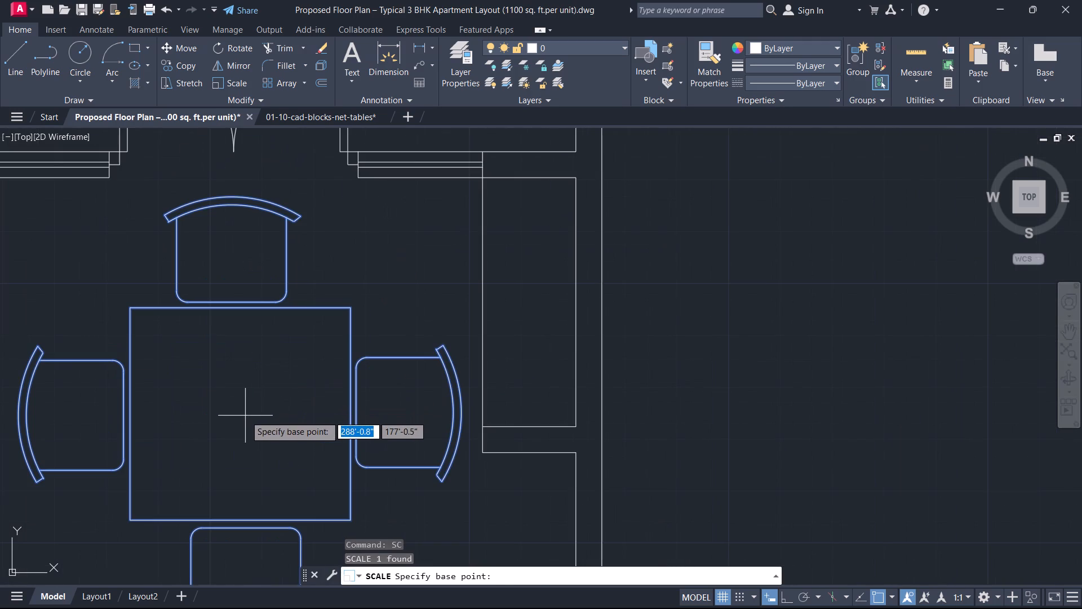
left_click(245, 416)
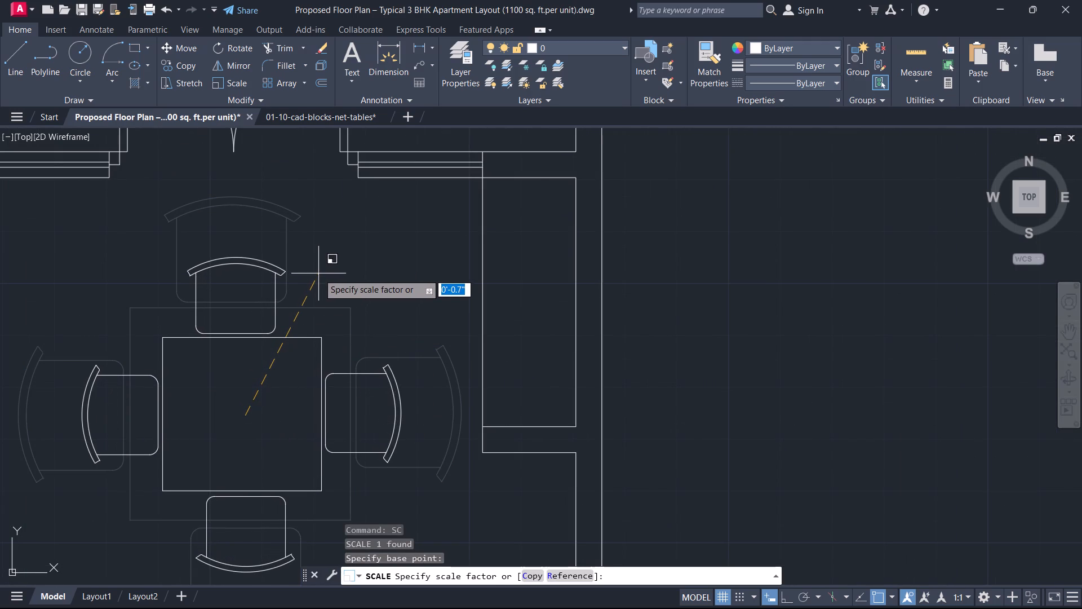
left_click(318, 273)
key("Escape")
Create a multiline text box in the living area just south of the four-chair table and enter the room name Living.
scroll(287, 356, "down", 3)
middle_click_drag(287, 356, 322, 276)
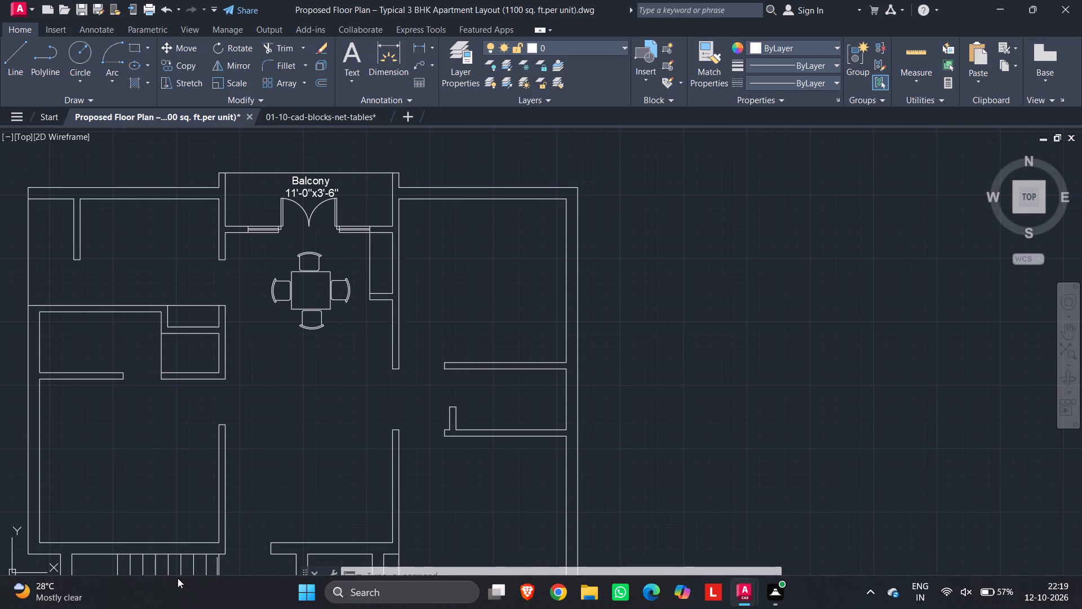
type("t")
key("space")
scroll(272, 378, "up", 1)
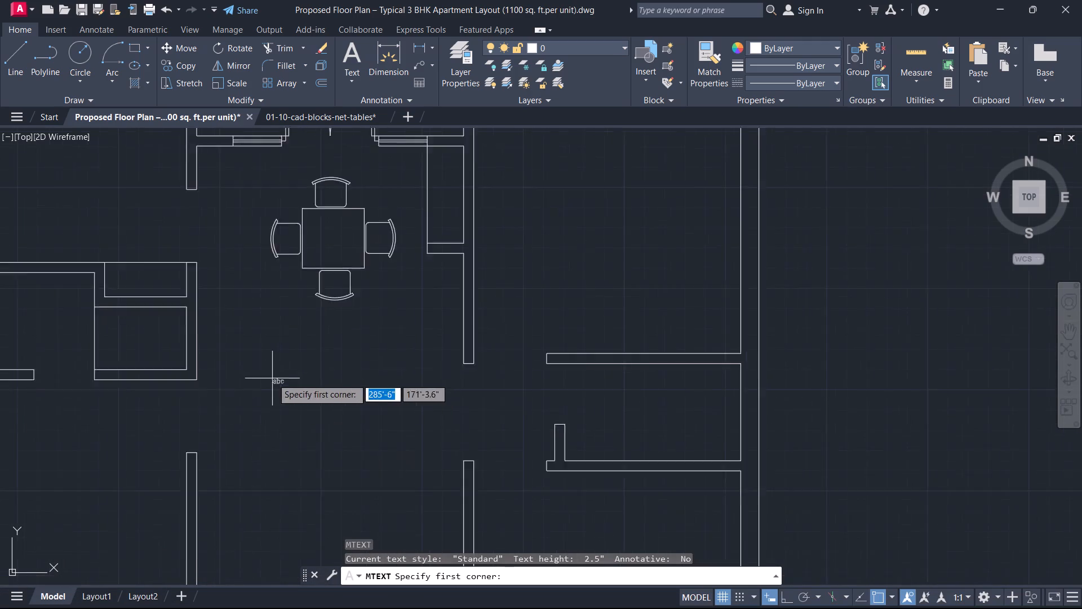
scroll(272, 378, "up", 1)
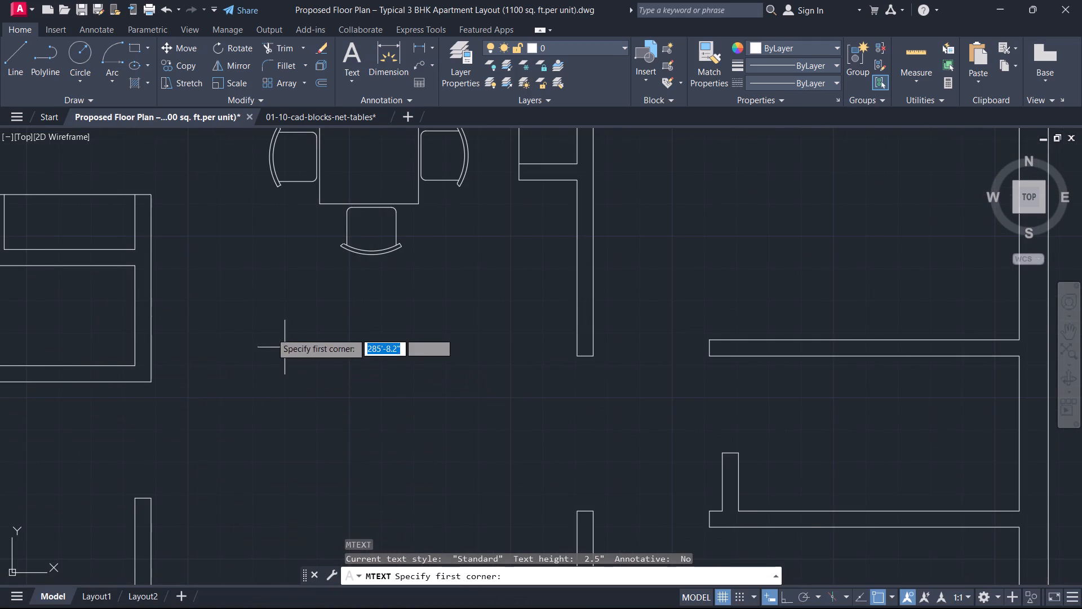
left_click_drag(269, 319, 274, 319)
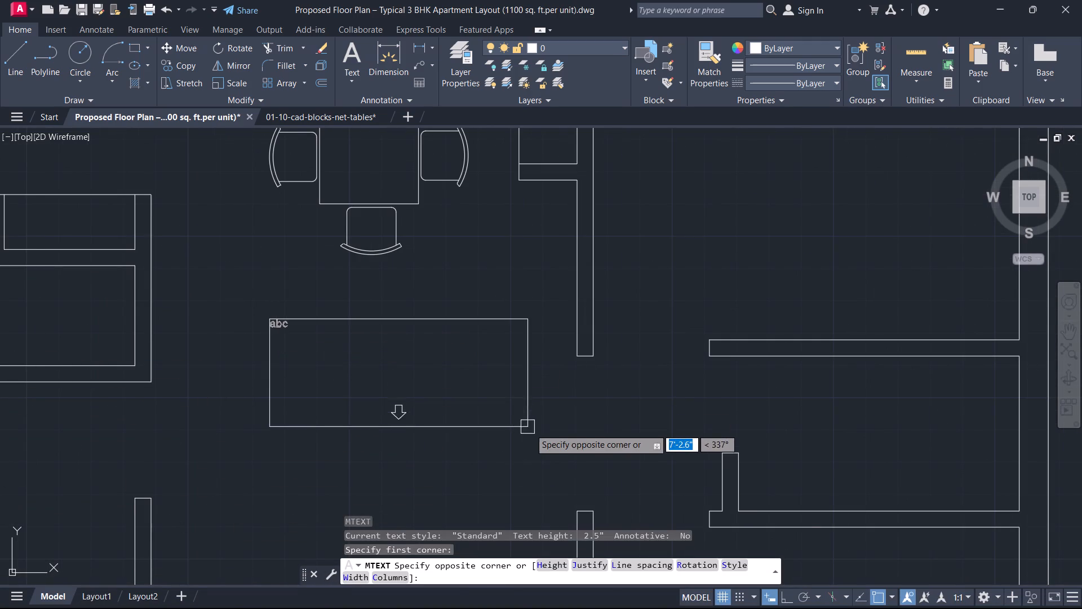
left_click(503, 431)
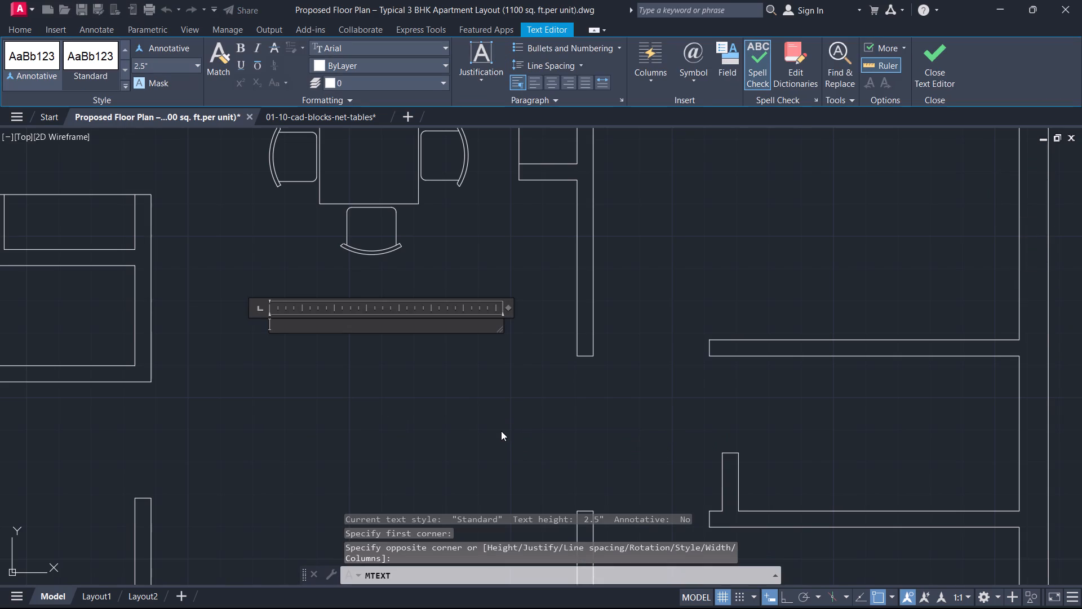
type("li")
key("BackSpace")
key("BackSpace")
key("l")
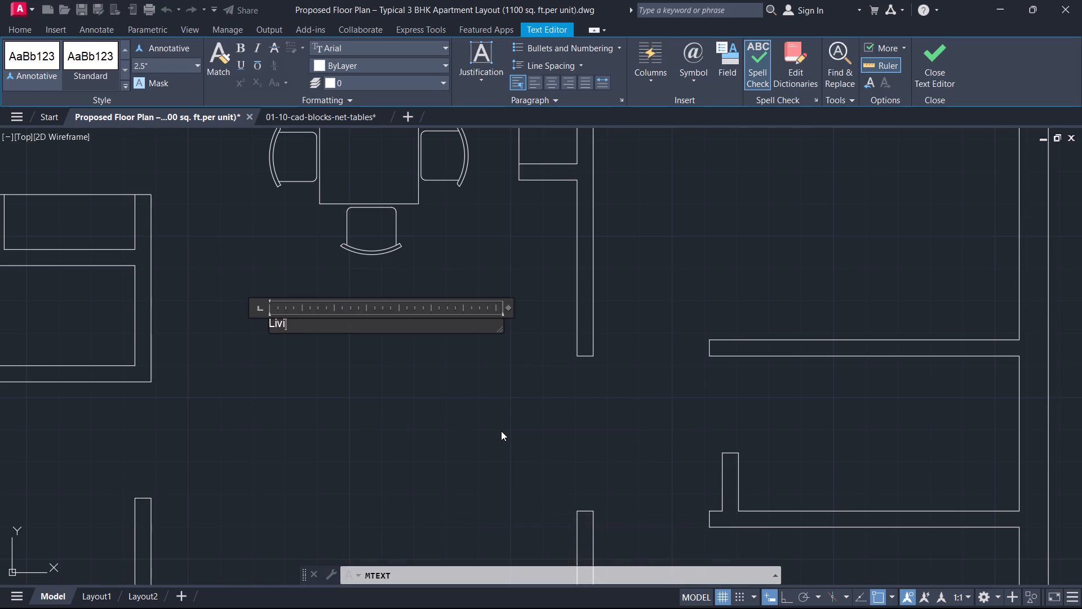
type("ng")
Add the room dimensions 11'-0"x20'-4.5" on a second line below the name Living.
key("Return")
type("11")
key("apostrophe")
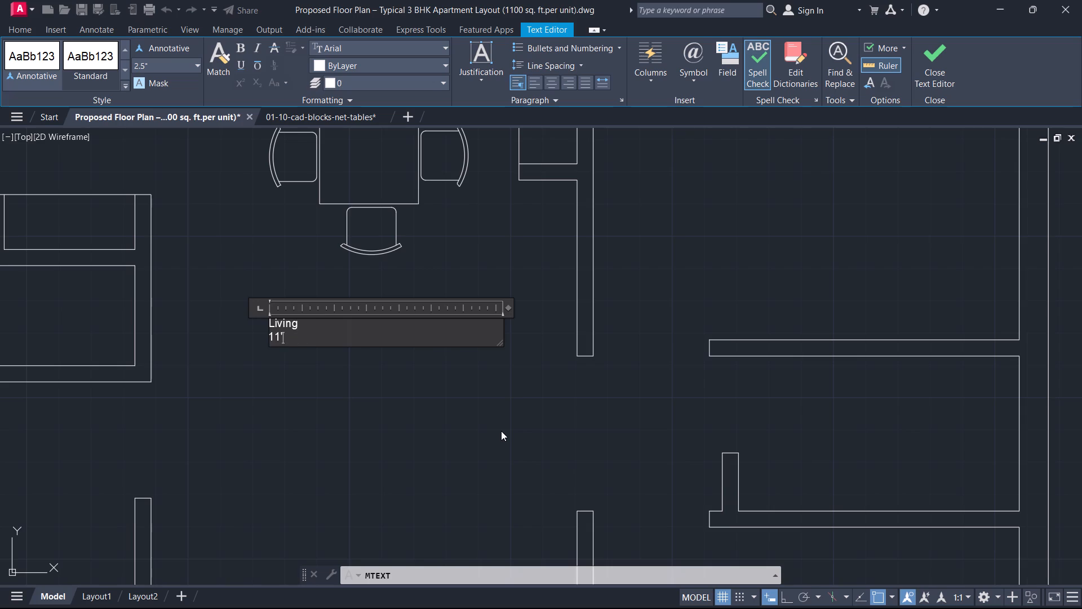
key("equal")
key("BackSpace")
type("-0\"")
type("x20'")
type("-4.5\"")
key("Return")
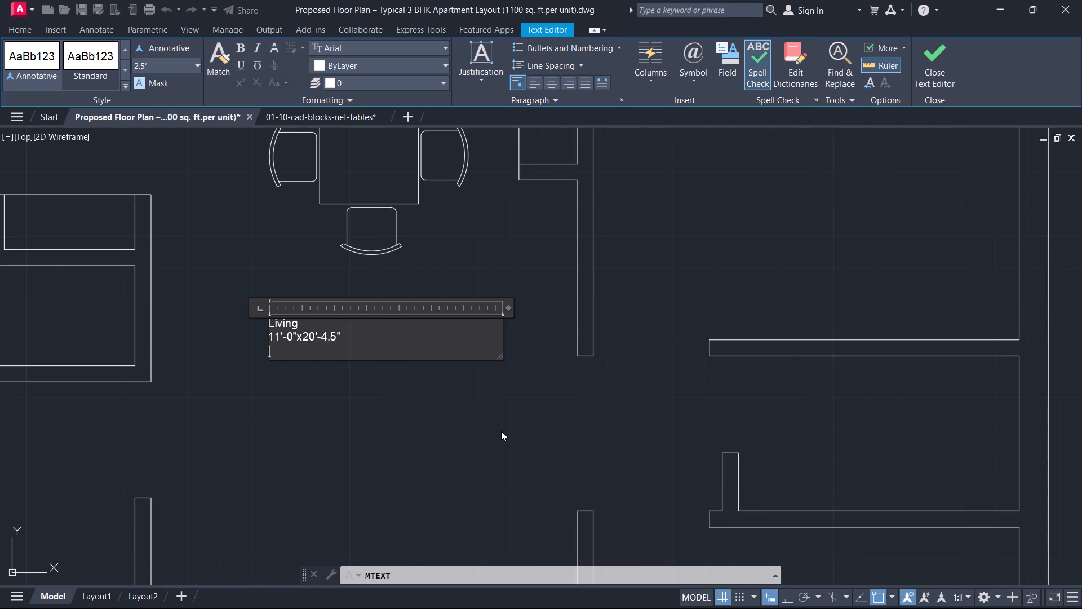
Indent the Living line with six leading spaces to centre it above the dimensions.
key("Up")
key("Up")
key("space")
key("space")
key("space")
key("space")
key("space")
key("space")
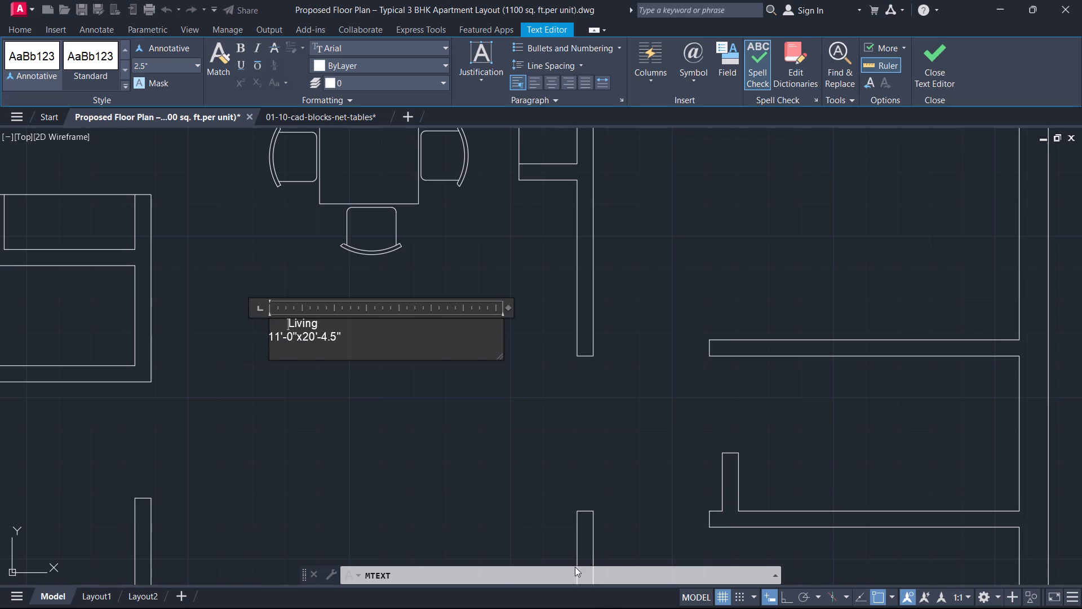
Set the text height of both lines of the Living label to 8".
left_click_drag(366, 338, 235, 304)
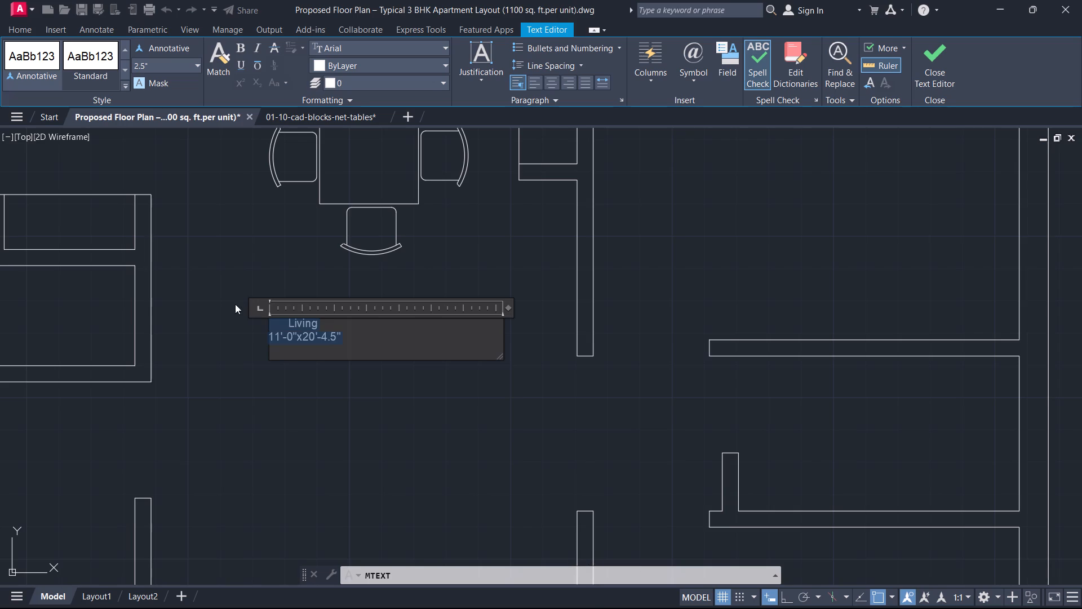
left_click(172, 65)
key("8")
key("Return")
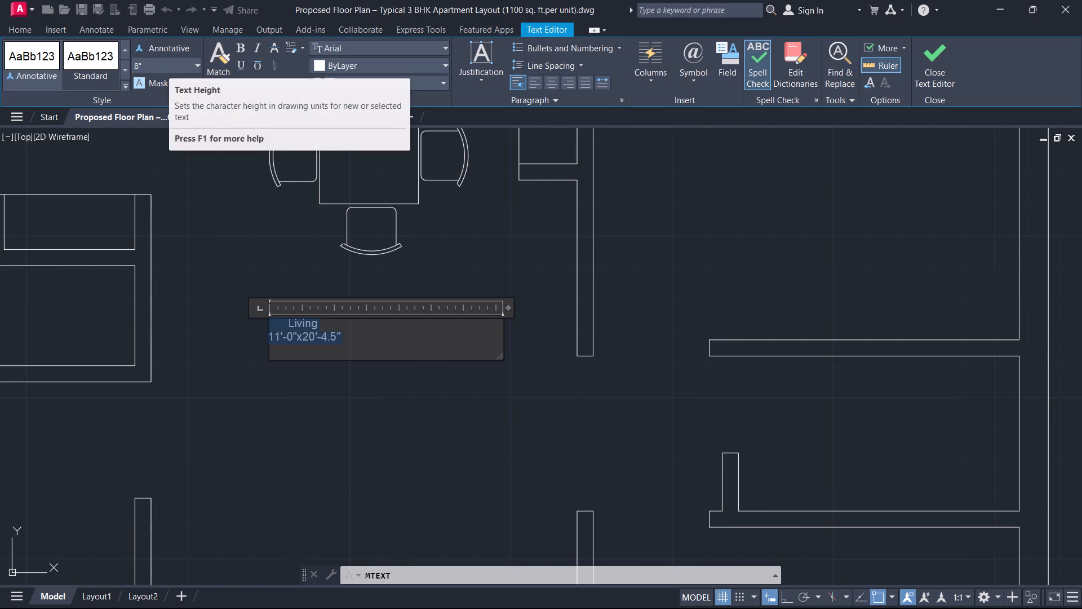
Set the text height of the whole Living label to 6" and finish the label.
left_click_drag(148, 71, 122, 65)
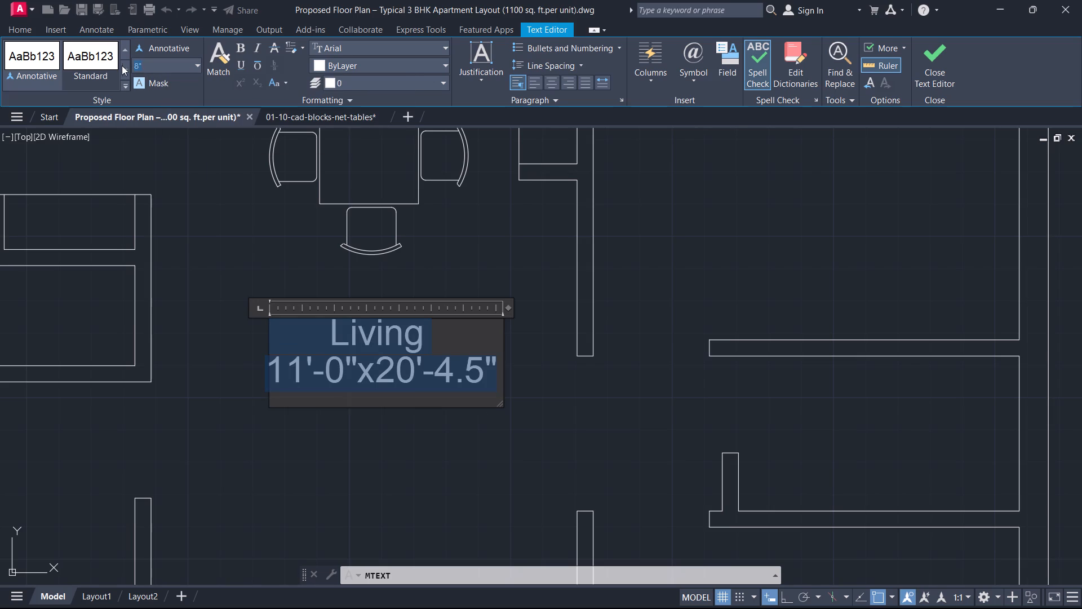
left_click_drag(122, 65, 117, 64)
key("6")
key("Return")
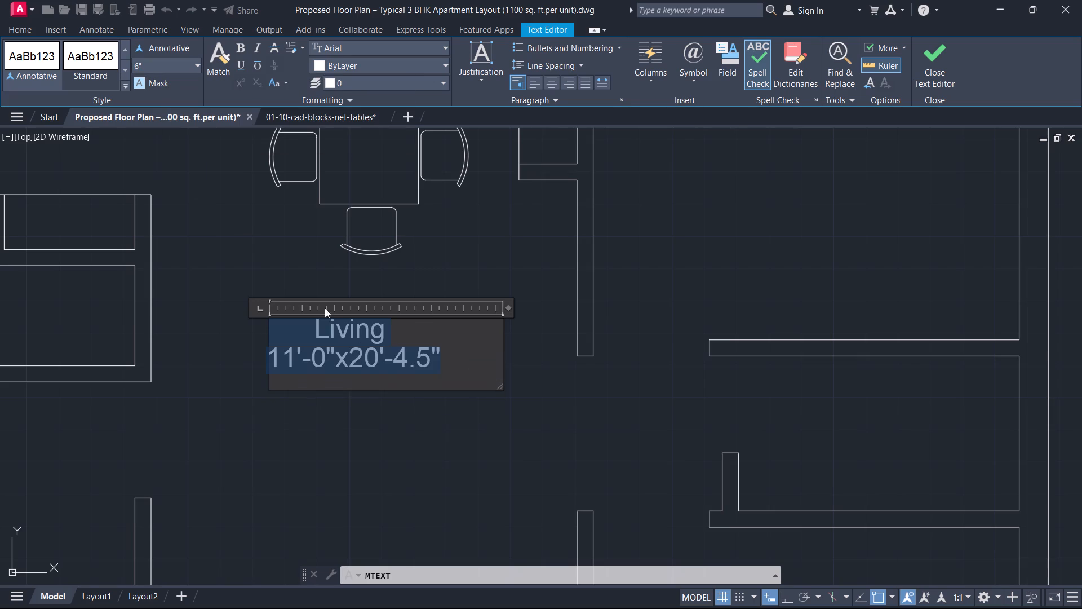
left_click(944, 78)
Create a separate multiline text reading 1100 sq.ft. just below the Living label's dimensions.
scroll(505, 320, "down", 2)
scroll(509, 314, "up", 2)
middle_click_drag(500, 317, 586, 270)
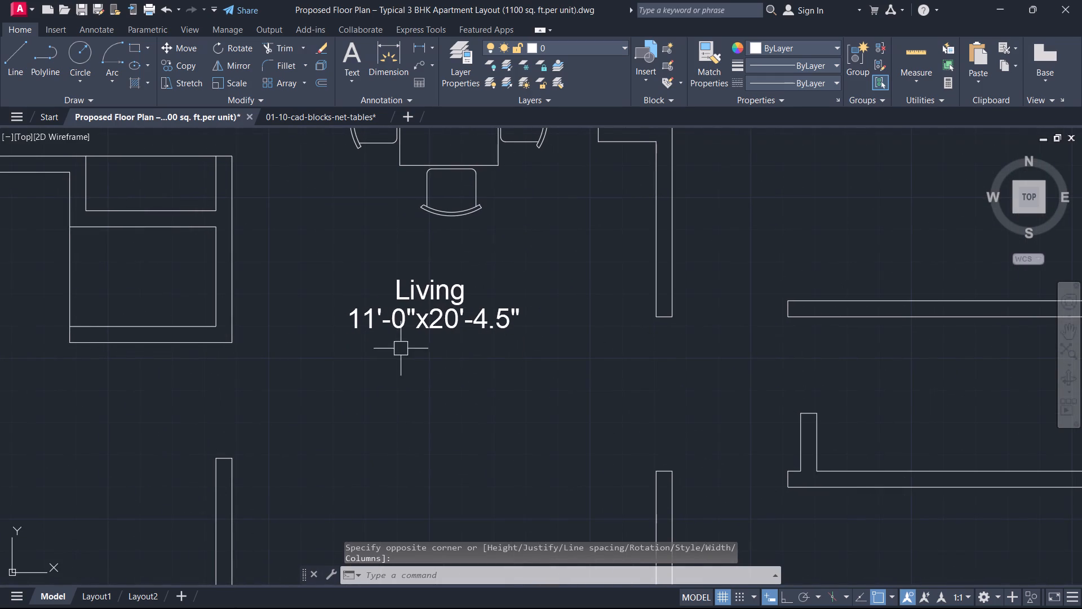
key("t")
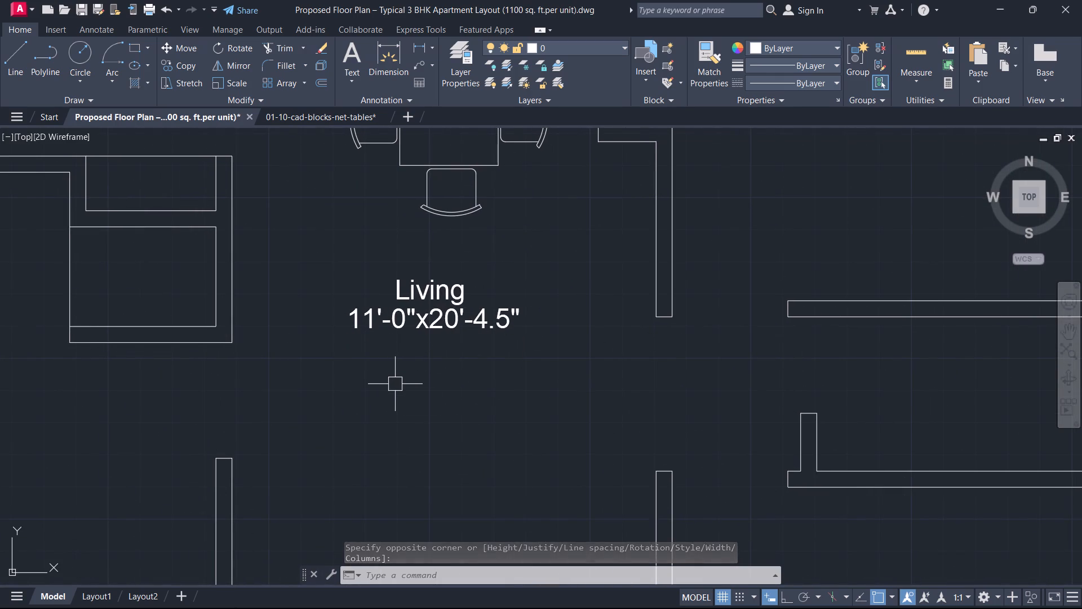
key("space")
left_click(398, 361)
left_click(469, 387)
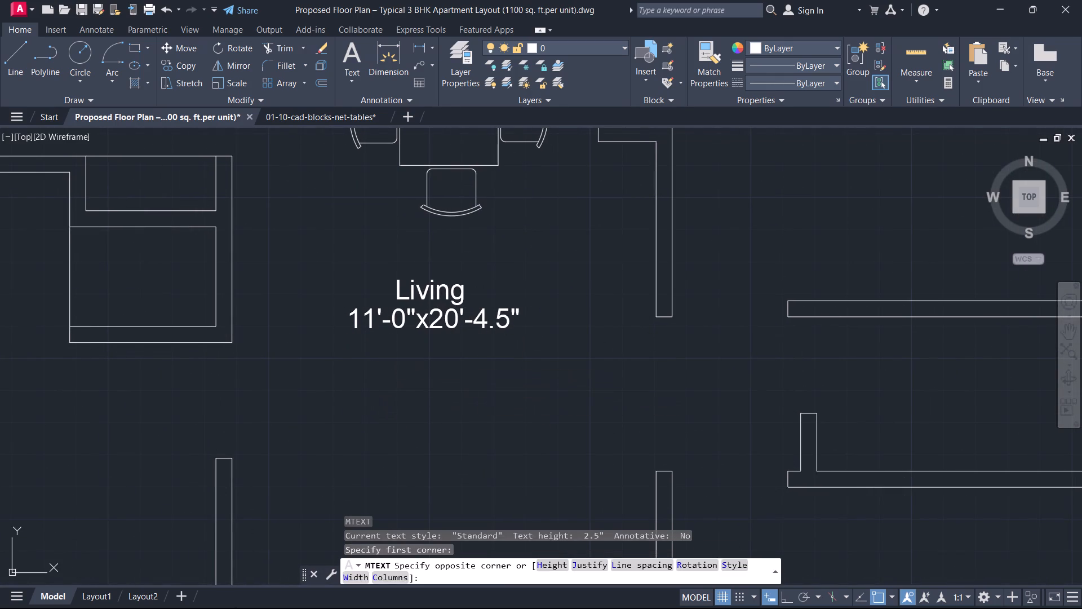
type("1100")
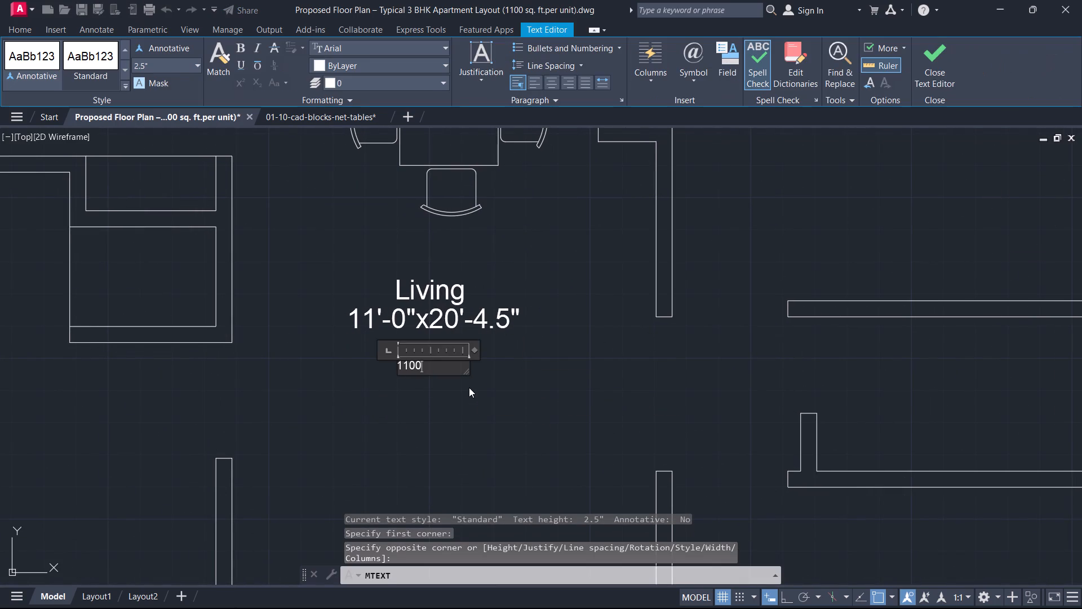
key("s")
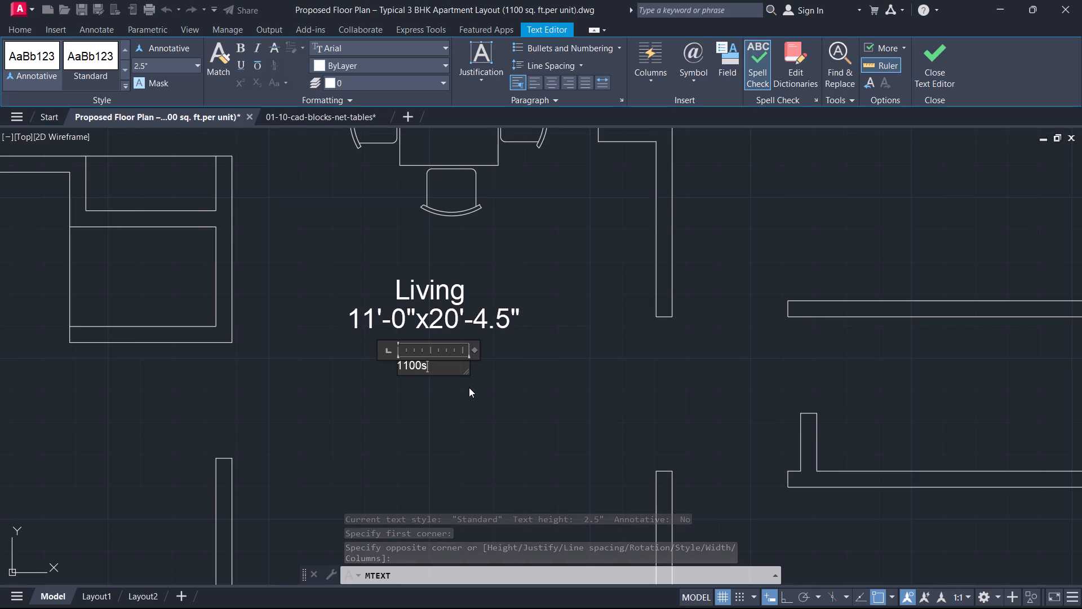
key("q")
key("period")
type("ft")
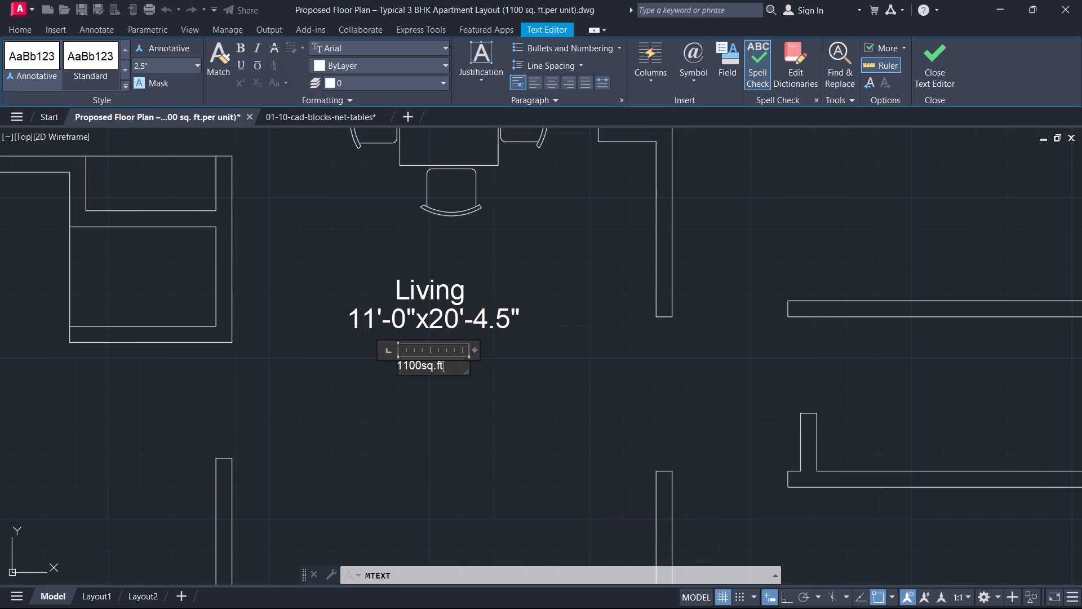
left_click(421, 368)
key("space")
left_click(449, 369)
key("period")
Set the height of the whole 1100 sq.ft. text to 5".
key("ctrl+a")
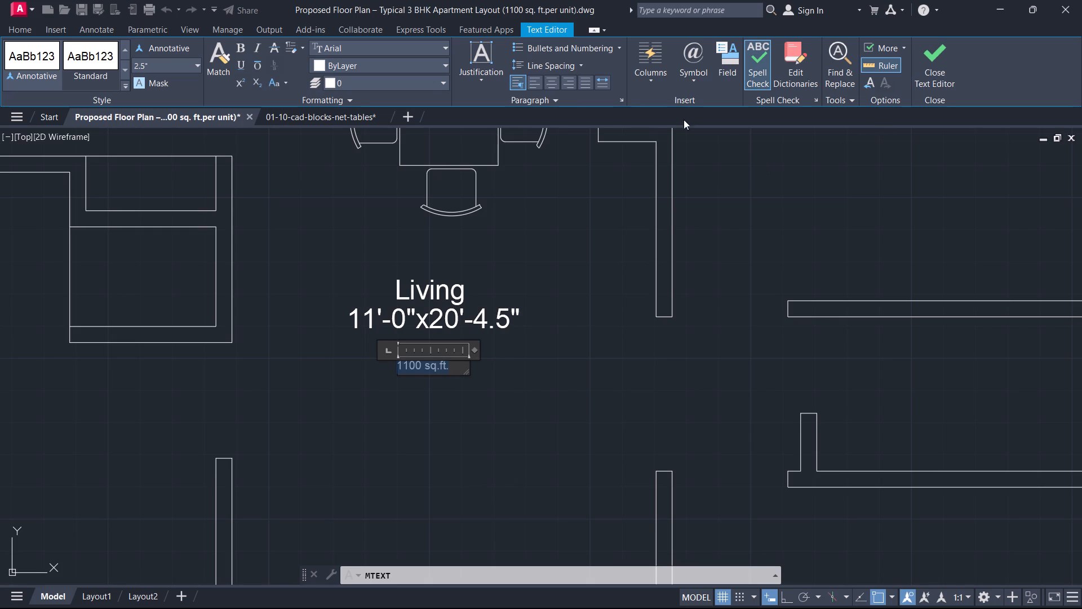
left_click(182, 66)
key("5")
key("Return")
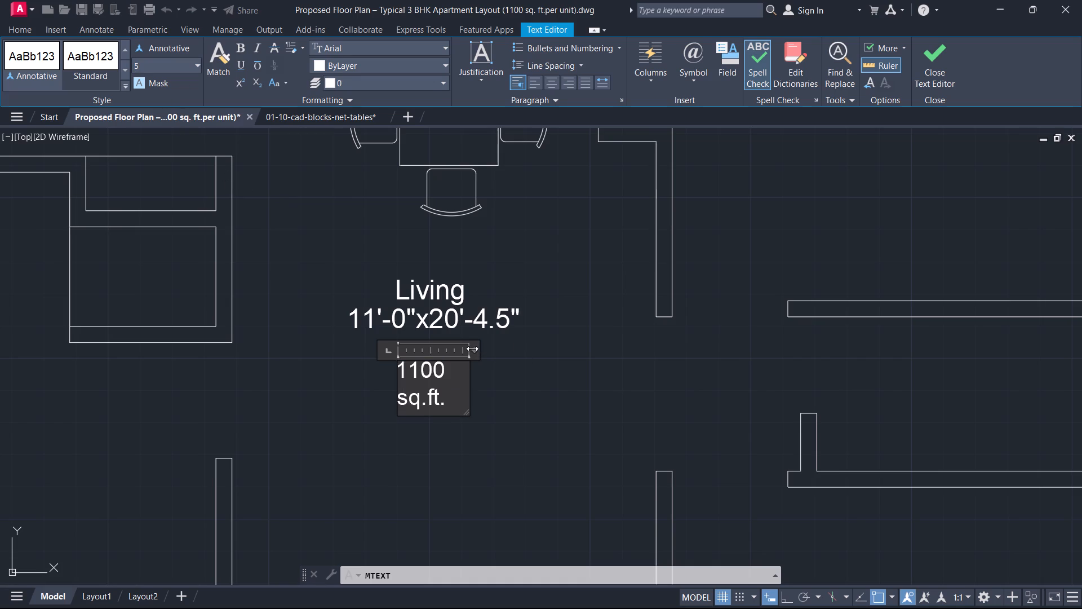
Widen the area label's text box so that 1100 sq.ft. fits on a single line.
left_click_drag(472, 349, 530, 349)
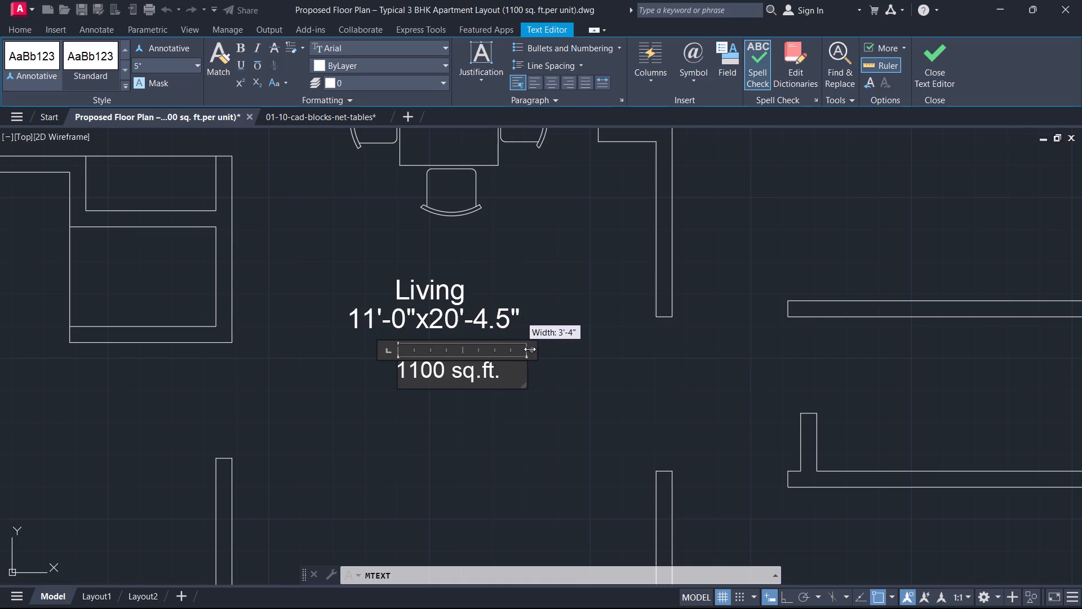
left_click_drag(530, 349, 517, 347)
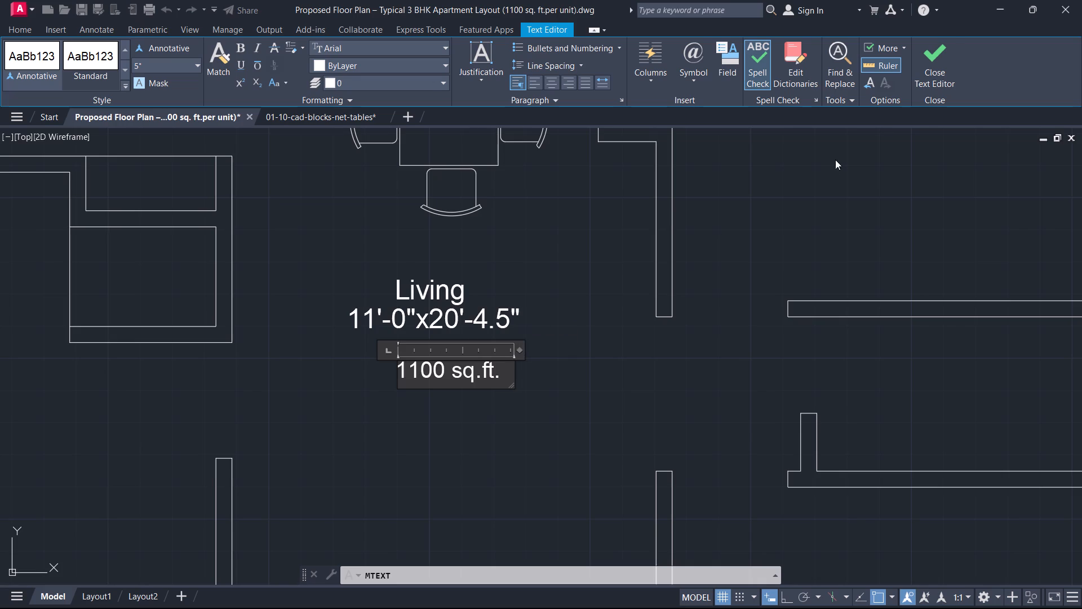
Finish the 1100 sq.ft. text and move it up and slightly left, closer beneath the Living label's dimensions.
left_click(935, 81)
scroll(414, 357, "up", 2)
left_click(452, 392)
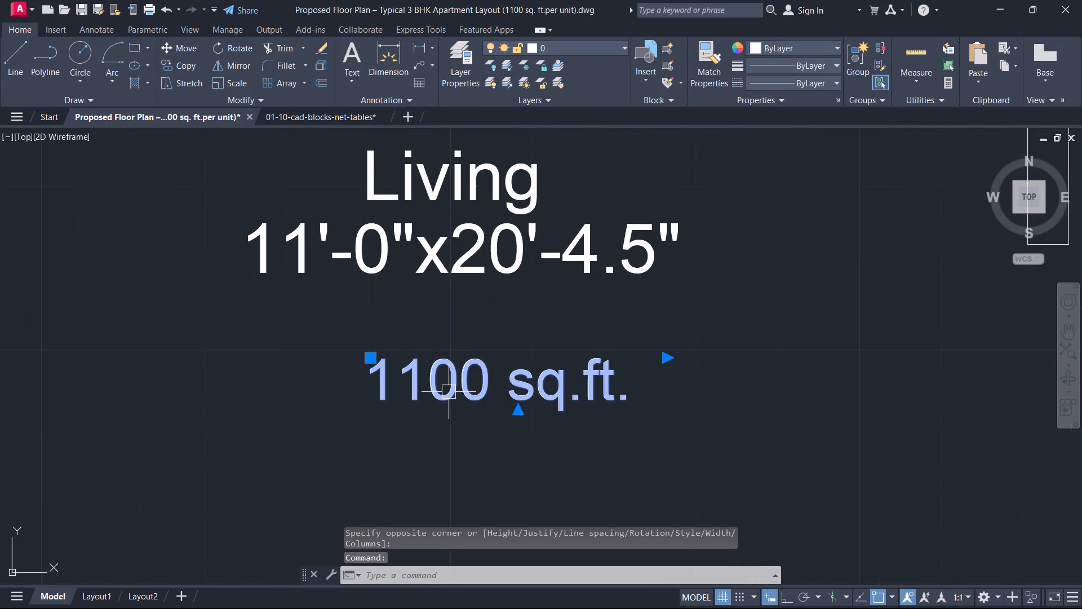
type("m")
key("space")
left_click(467, 385)
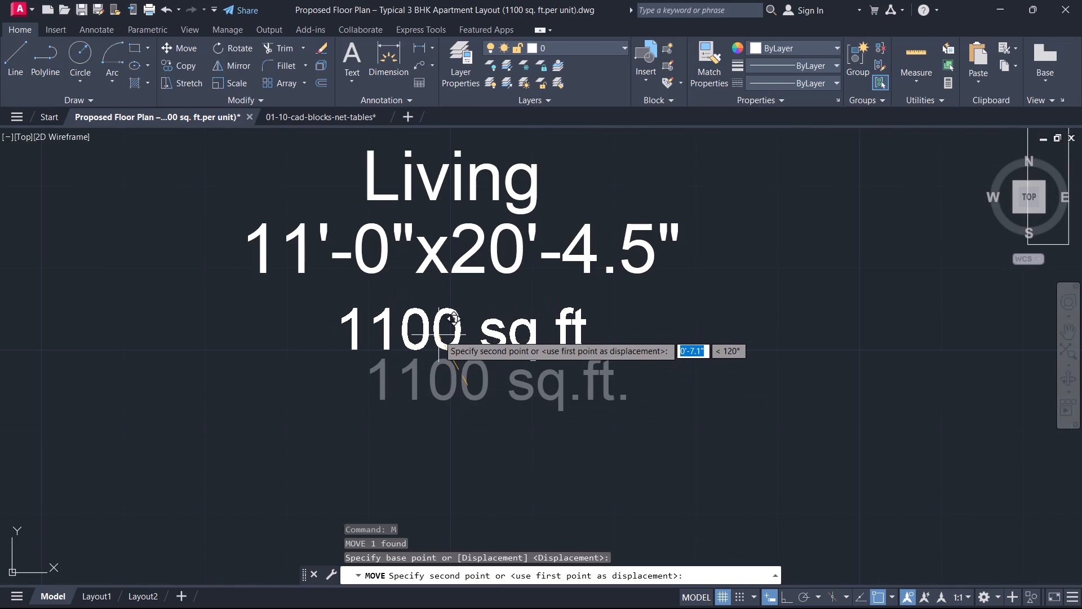
left_click(437, 336)
key("Escape")
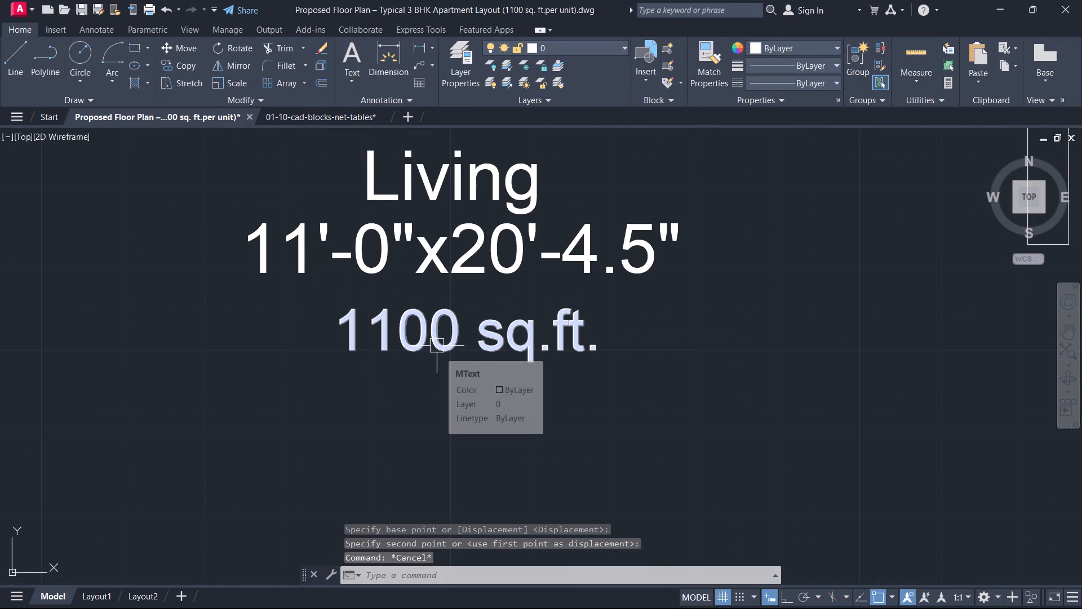
Draw a rectangle about 2'-8.5" by 7.7" as a frame around the 1100 sq.ft. text.
type("rec")
key("space")
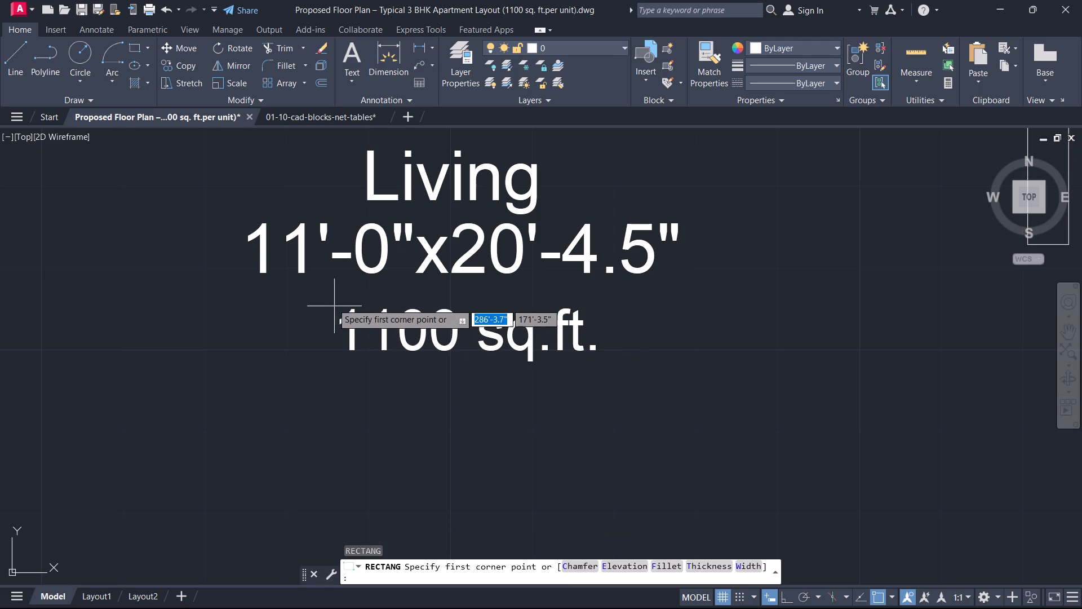
left_click(327, 292)
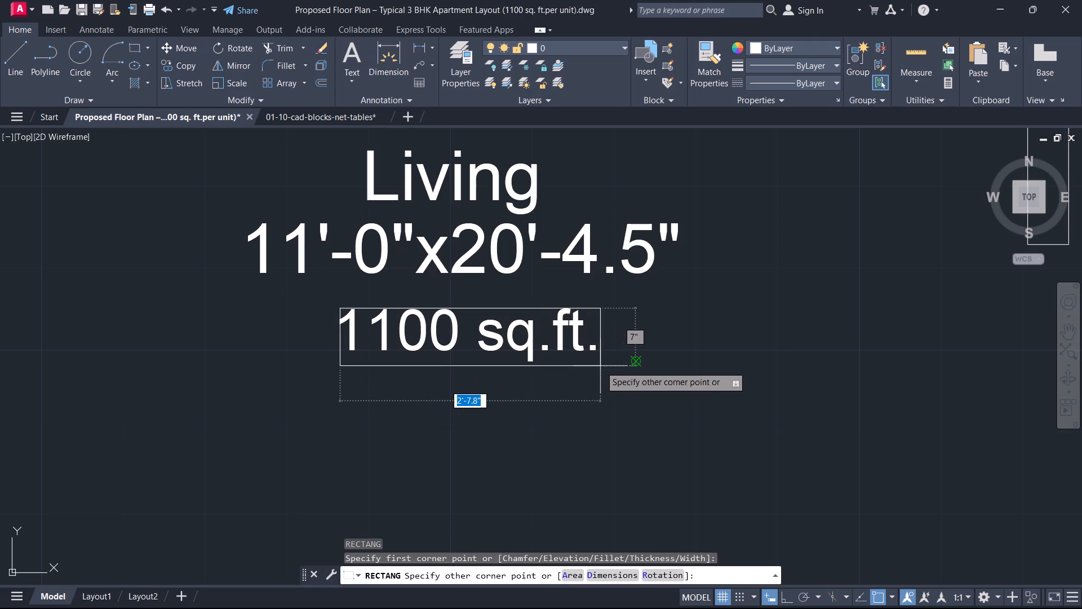
left_click(606, 372)
key("Escape")
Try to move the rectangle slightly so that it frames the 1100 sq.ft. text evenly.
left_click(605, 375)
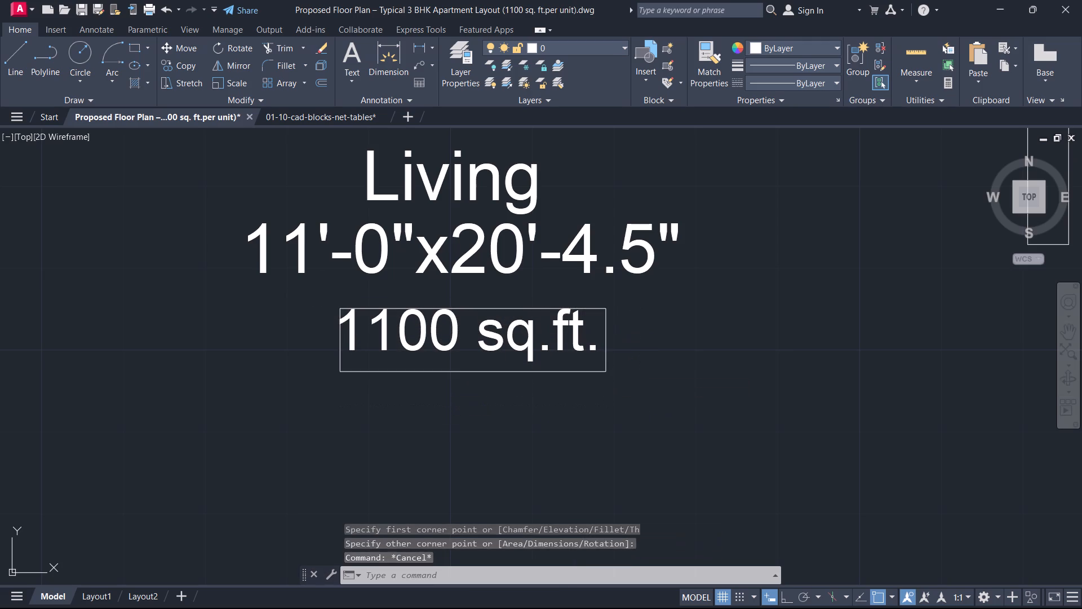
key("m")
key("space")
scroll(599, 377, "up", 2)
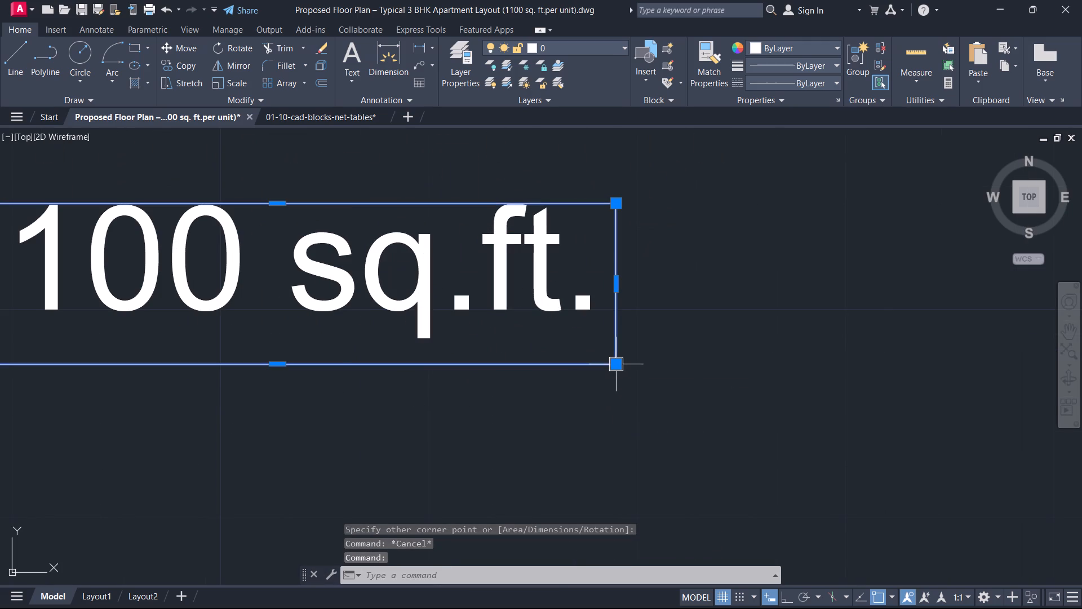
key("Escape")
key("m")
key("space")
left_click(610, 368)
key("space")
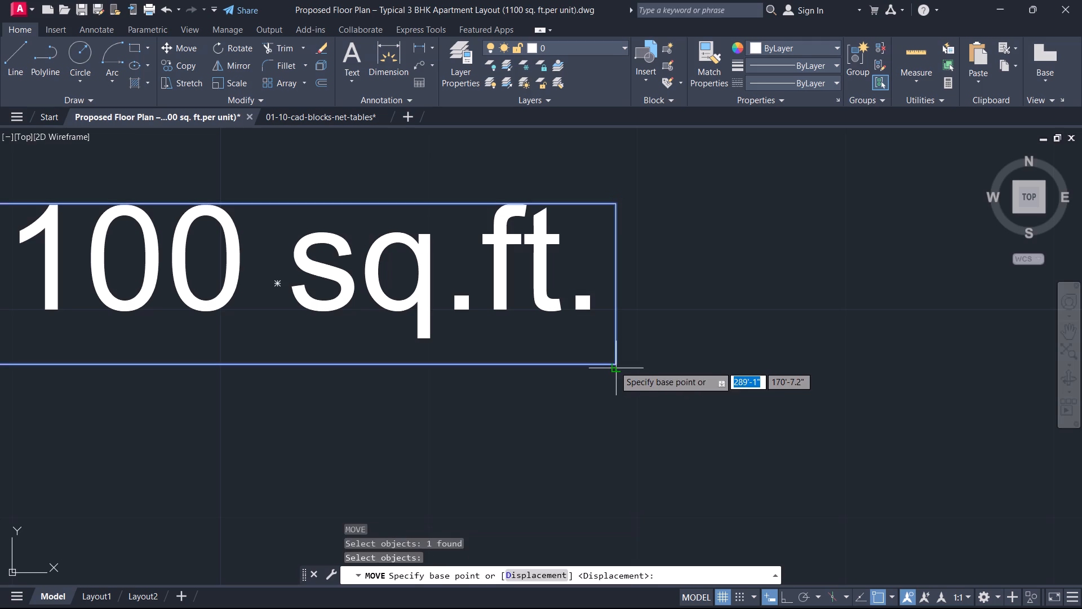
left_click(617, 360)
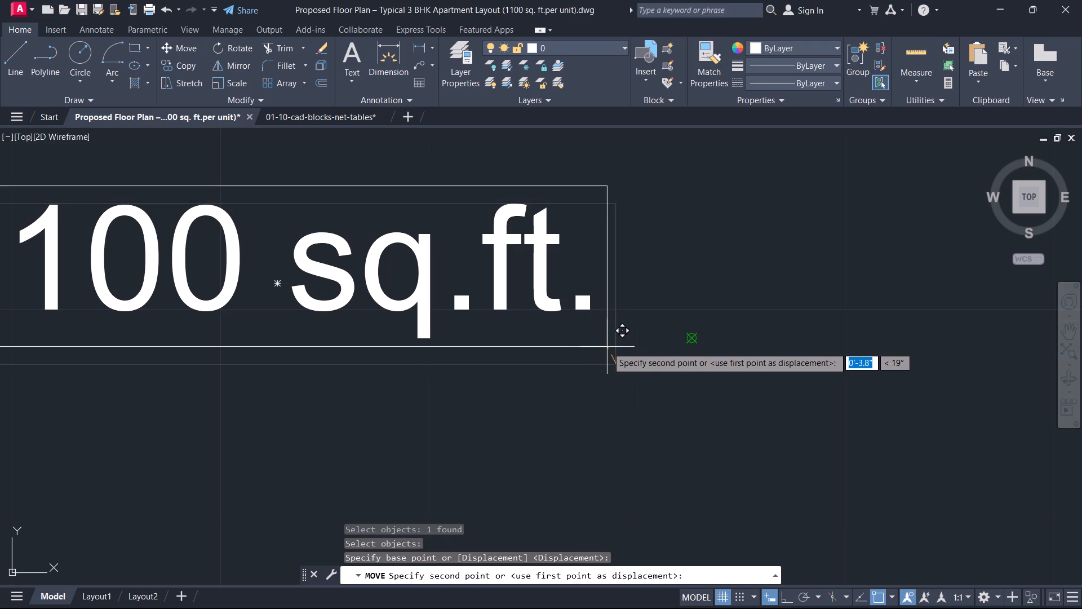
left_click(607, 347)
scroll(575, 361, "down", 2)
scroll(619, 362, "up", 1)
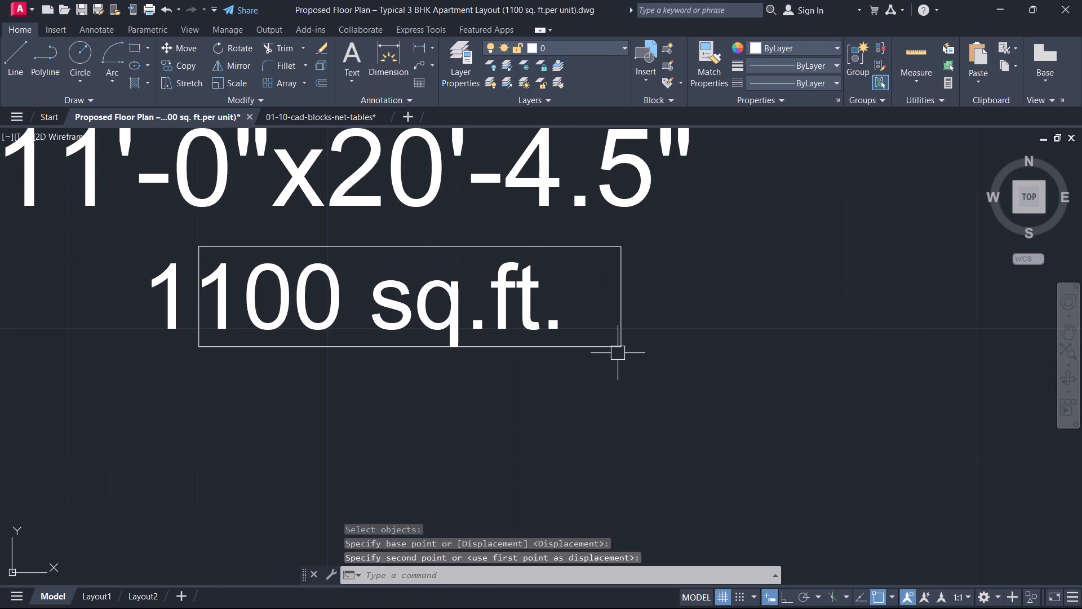
Move the rectangle left with object snap off so it encloses the whole 1100 sq.ft. text, and restore object snap.
left_click(618, 351)
type("m")
key("space")
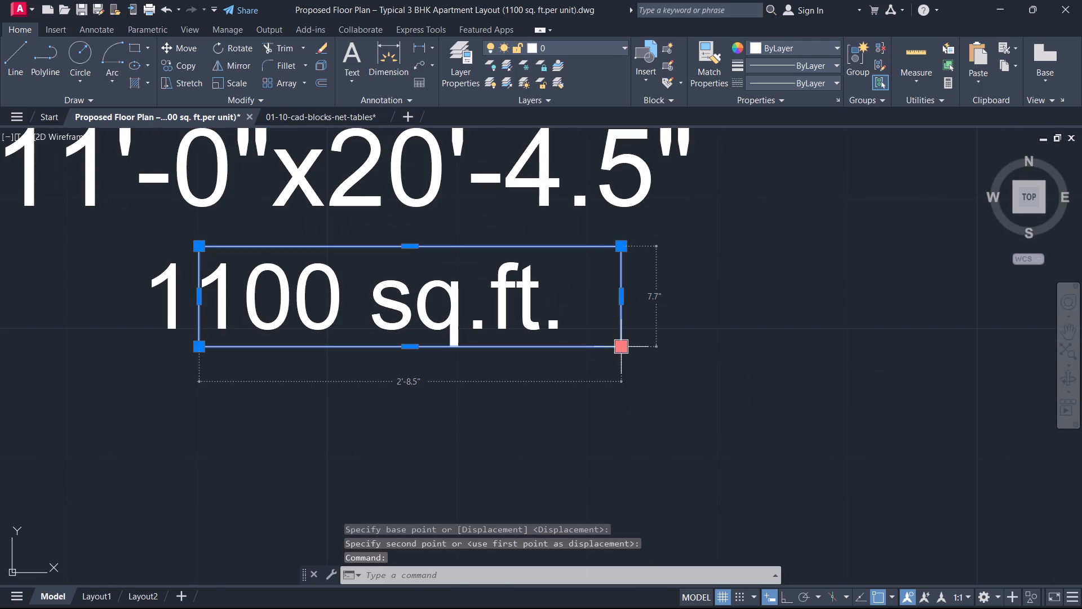
type("m")
key("space")
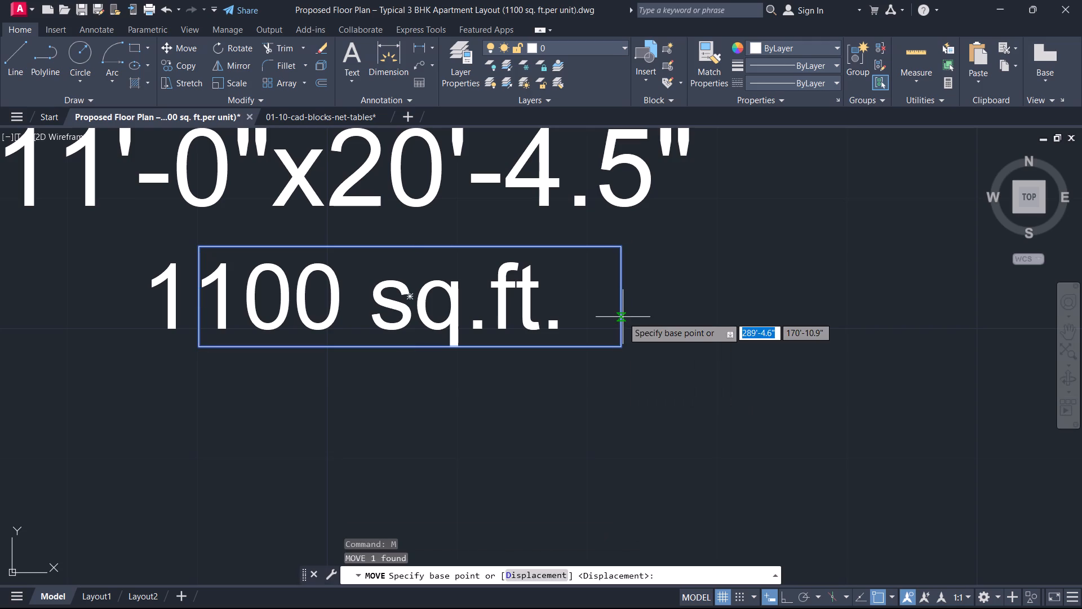
left_click(622, 317)
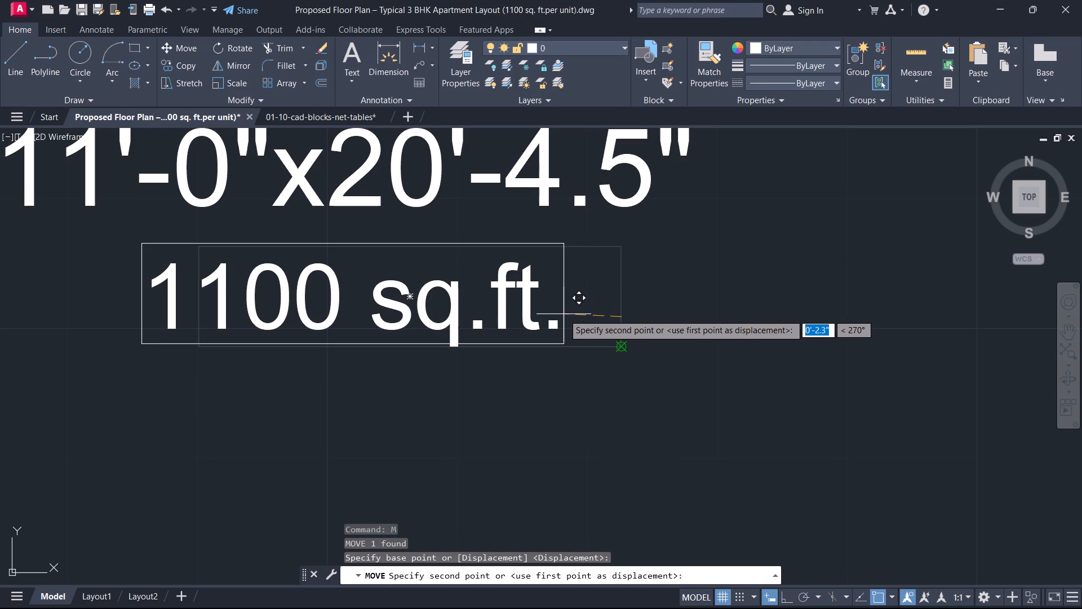
key("F3")
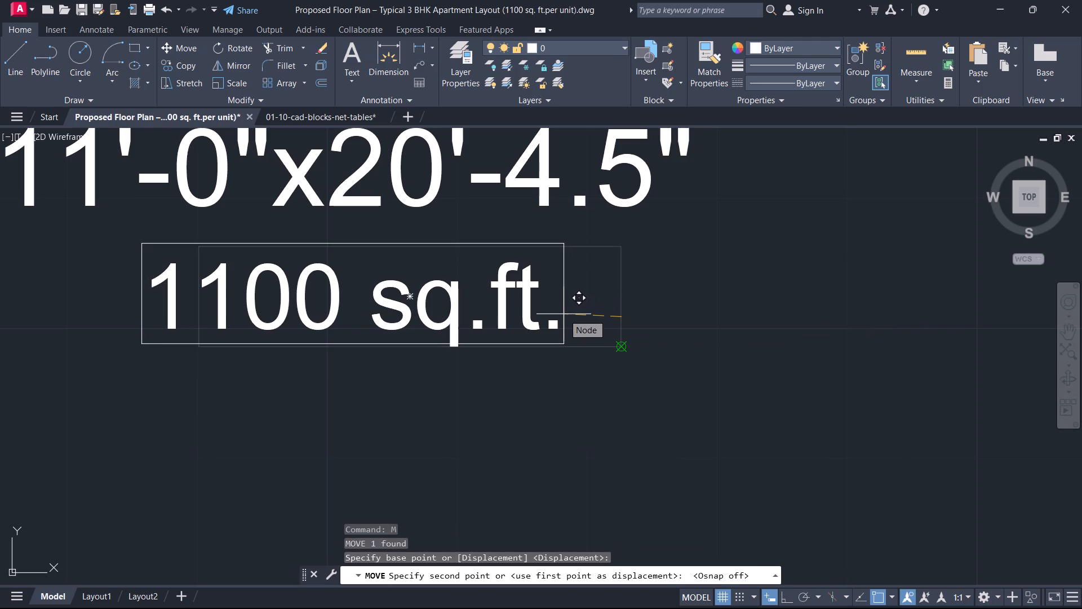
left_click(564, 314)
key("F3")
key("F1")
scroll(565, 321, "down", 2)
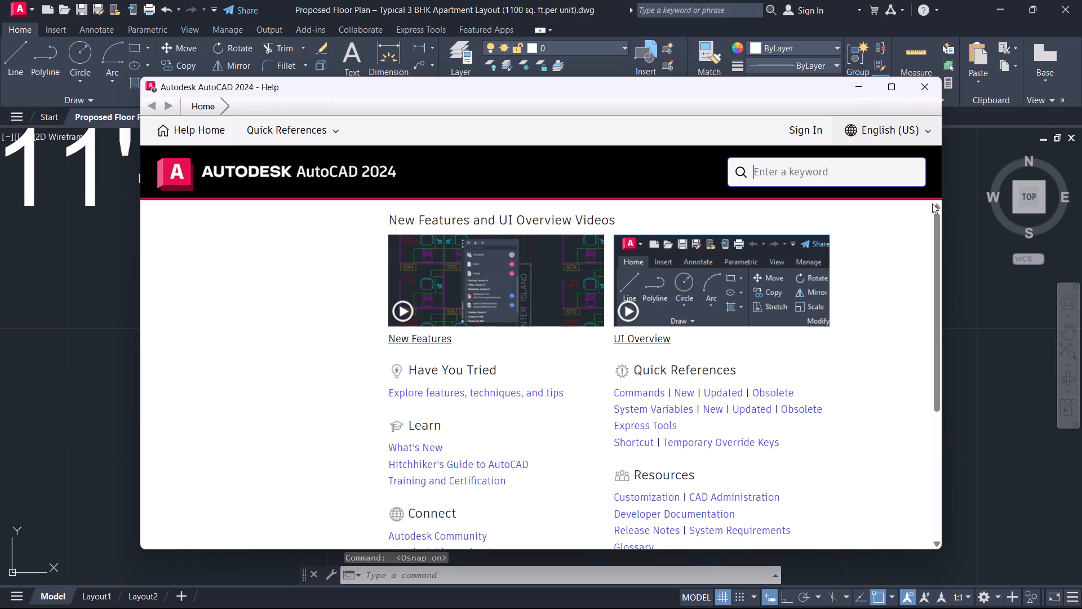
left_click(932, 81)
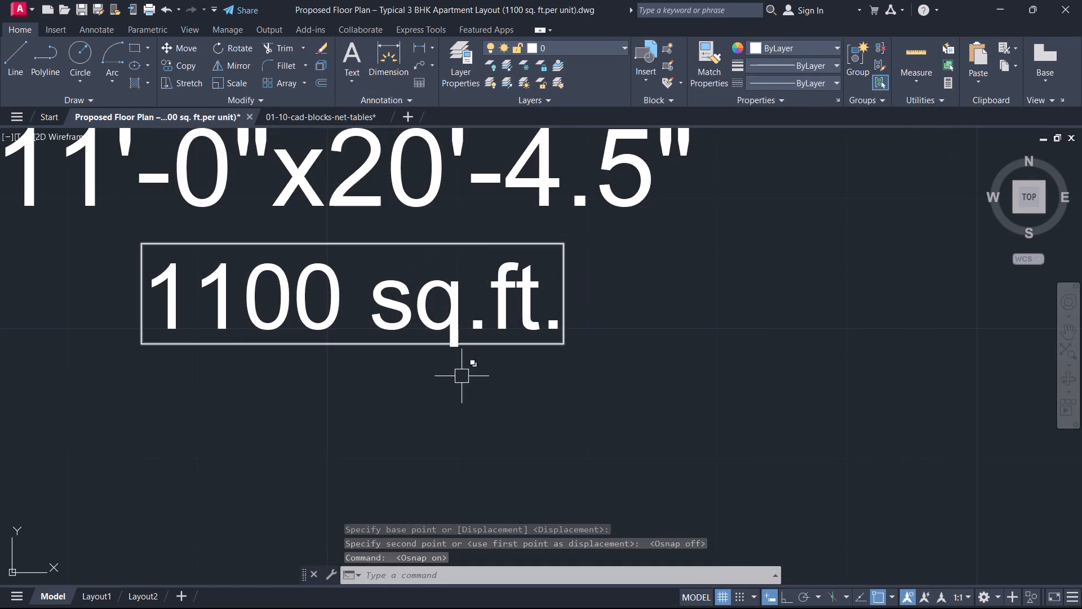
middle_click(450, 418)
key("F3")
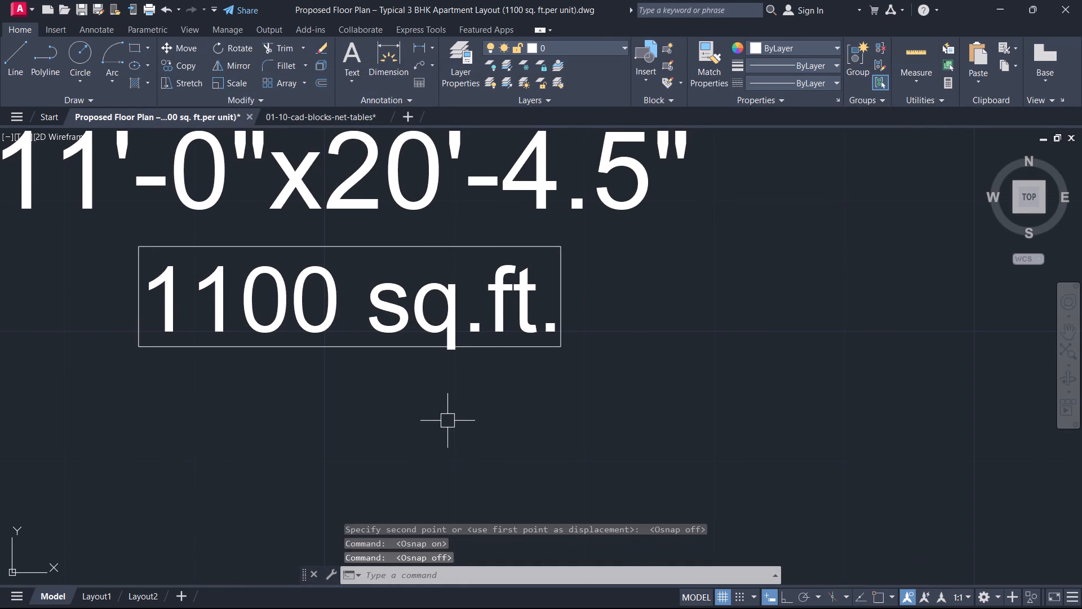
key("F3")
Move the 1100 sq.ft. text and its frame together slightly left beneath the Living label.
scroll(448, 433, "down", 1)
middle_click_drag(449, 438, 487, 430)
scroll(449, 438, "down", 2)
middle_click_drag(480, 435, 578, 375)
scroll(560, 392, "down", 1)
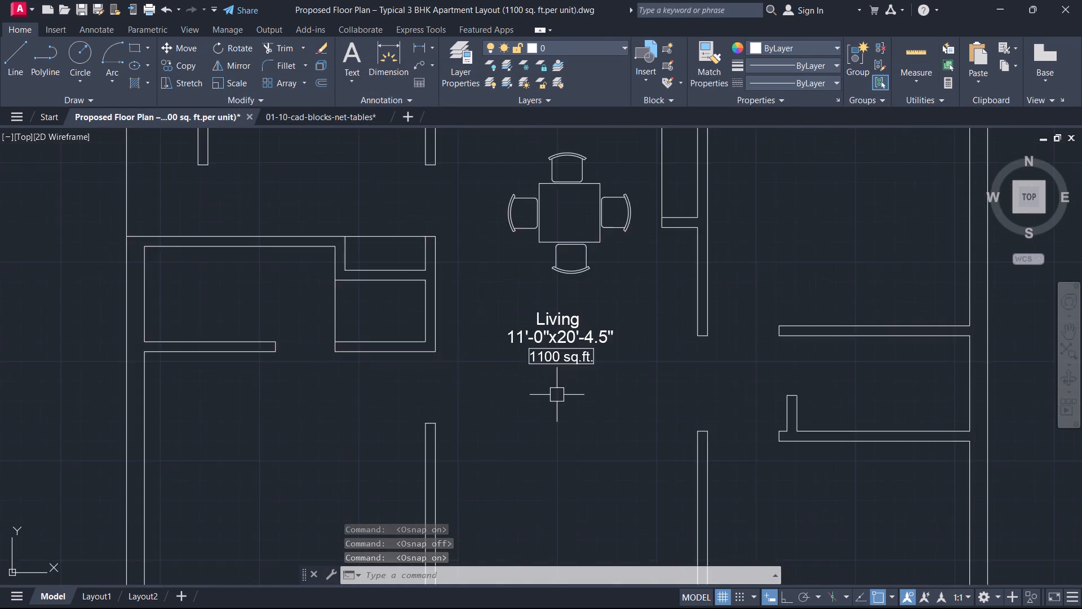
scroll(565, 388, "up", 3)
middle_click_drag(571, 381, 596, 479)
left_click_drag(627, 421, 618, 414)
left_click(556, 384)
scroll(555, 401, "up", 1)
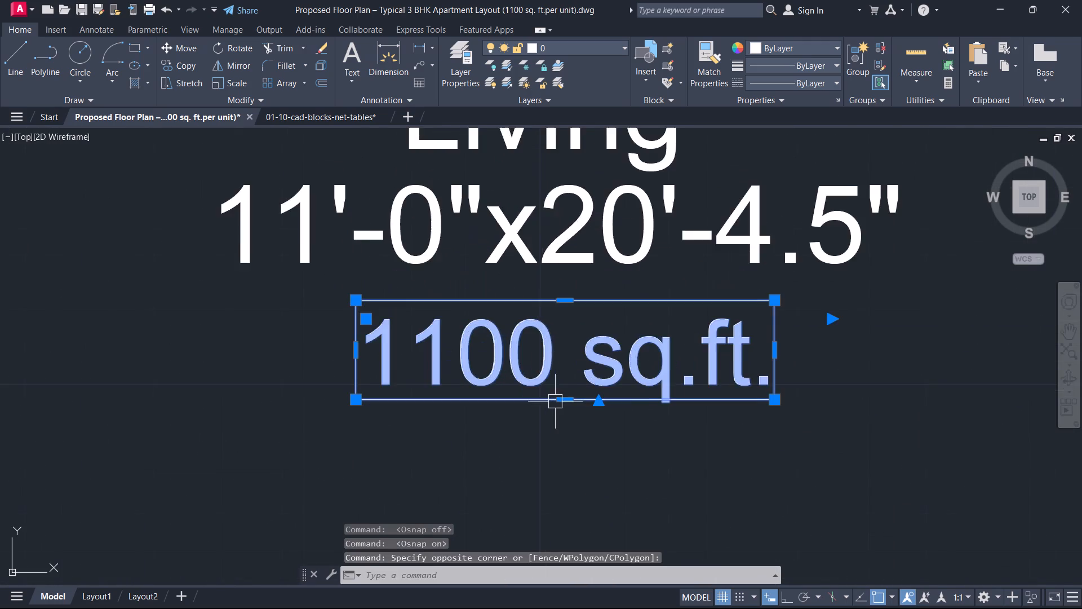
middle_click_drag(555, 401, 557, 413)
scroll(557, 409, "up", 1)
type("m")
key("space")
left_click(633, 405)
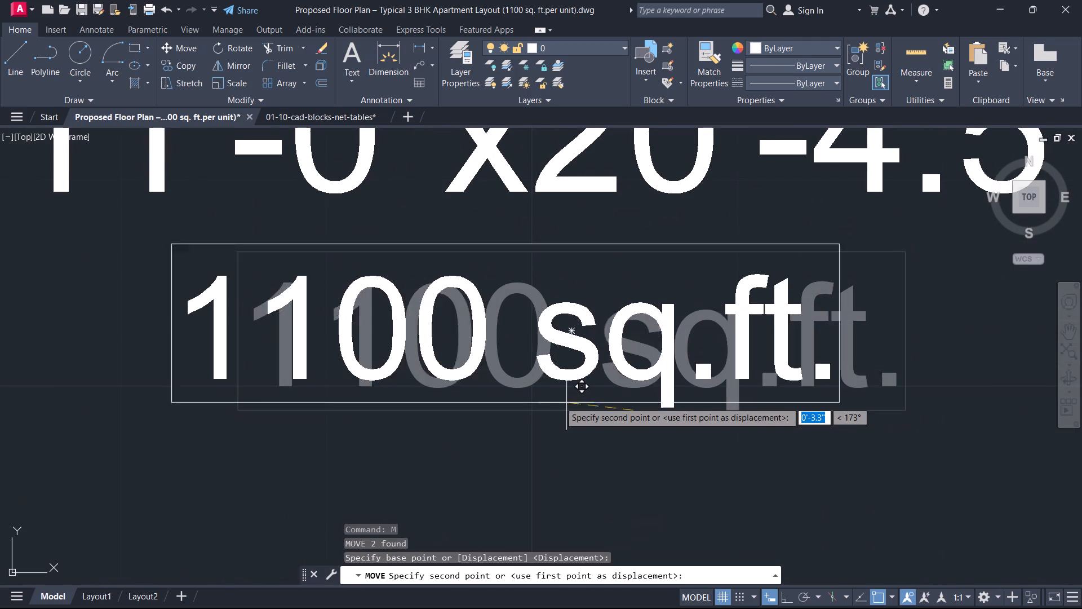
left_click(563, 412)
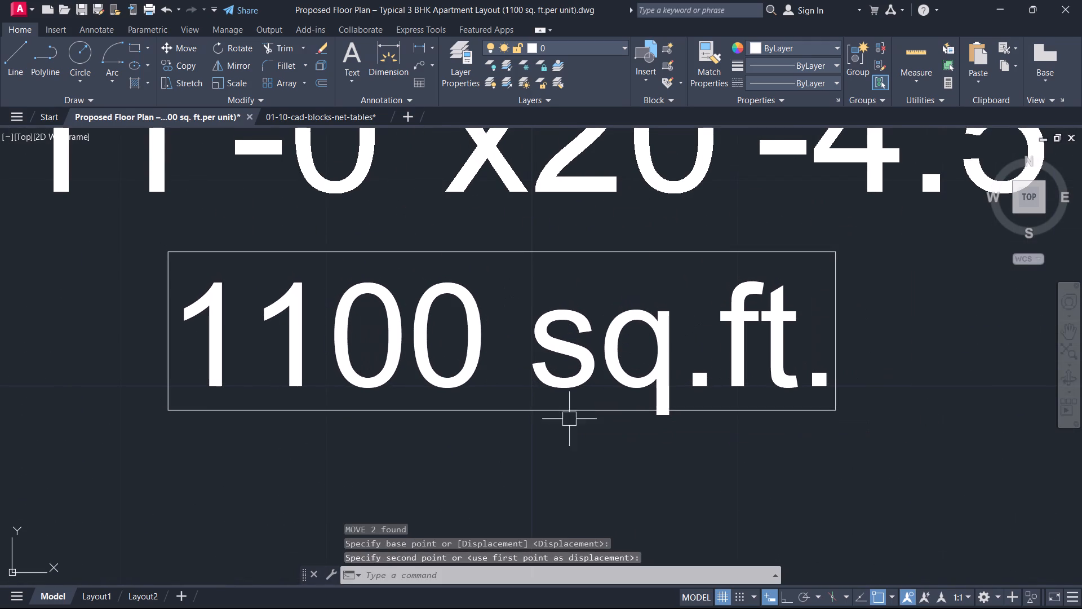
key("Escape")
Move only the 1100 sq.ft. text up slightly so that it sits evenly inside its frame.
left_click(653, 378)
key("m")
key("space")
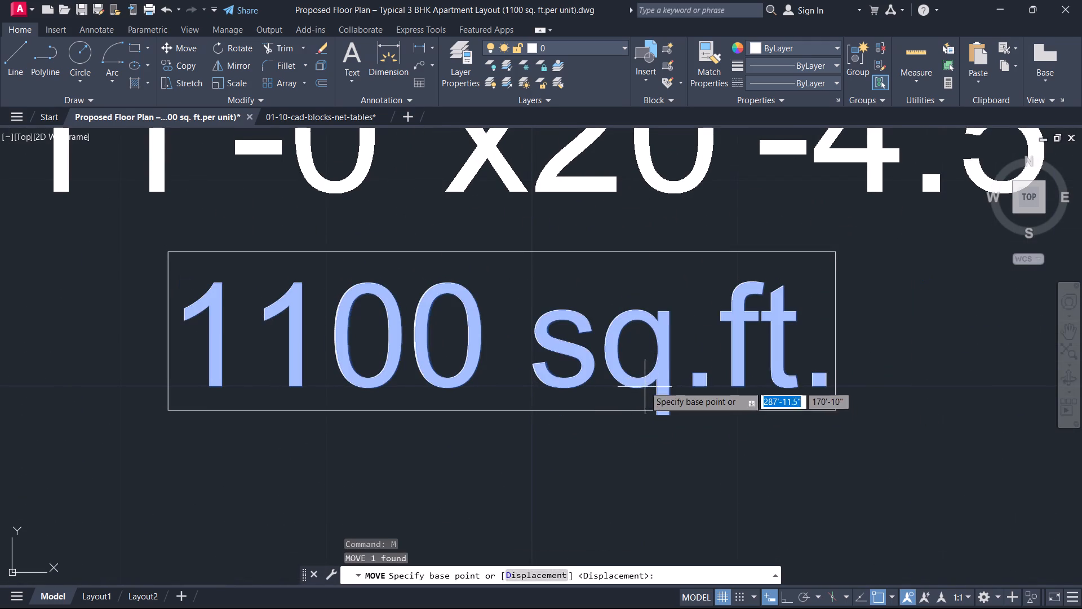
left_click(640, 374)
left_click(636, 353)
key("Escape")
scroll(634, 374, "down", 4)
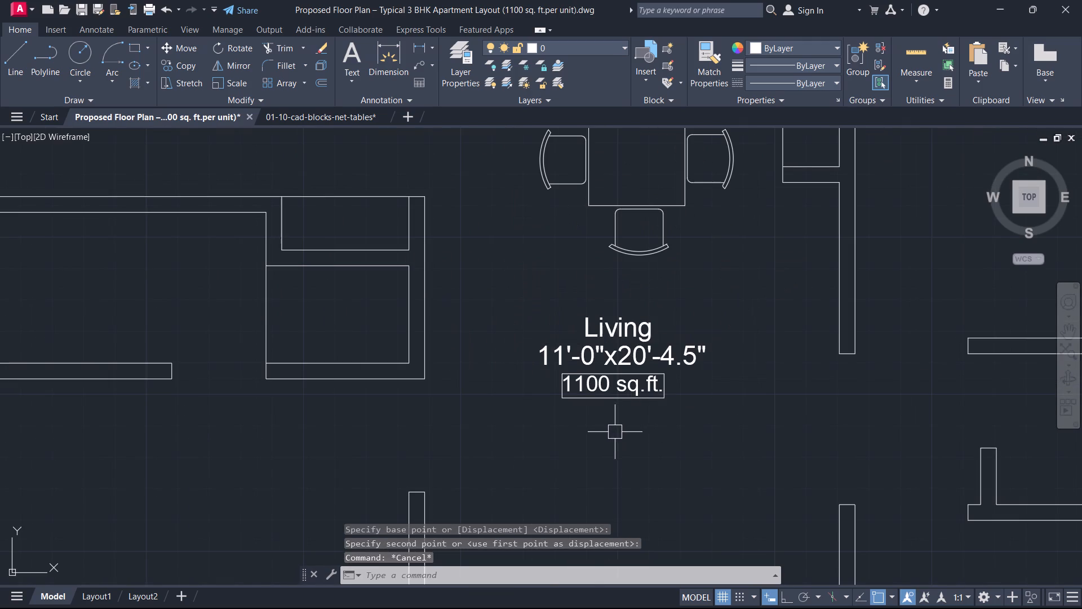
scroll(626, 409, "down", 2)
middle_click(626, 409)
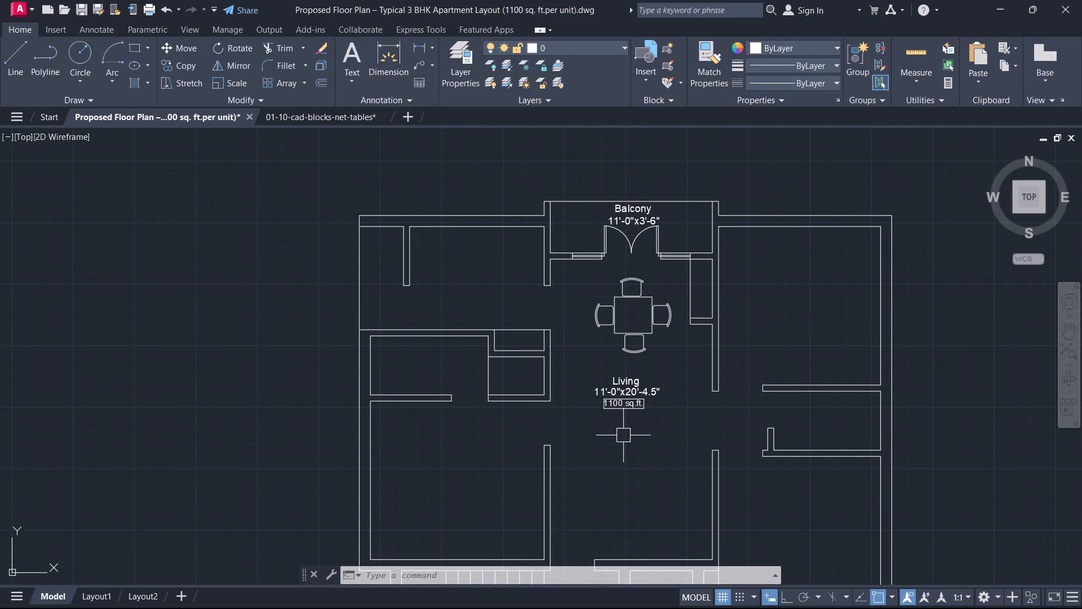
Open the recent drawing 01-13-cad-blocks-net-sofa-armchairs-designs.
left_click(39, 118)
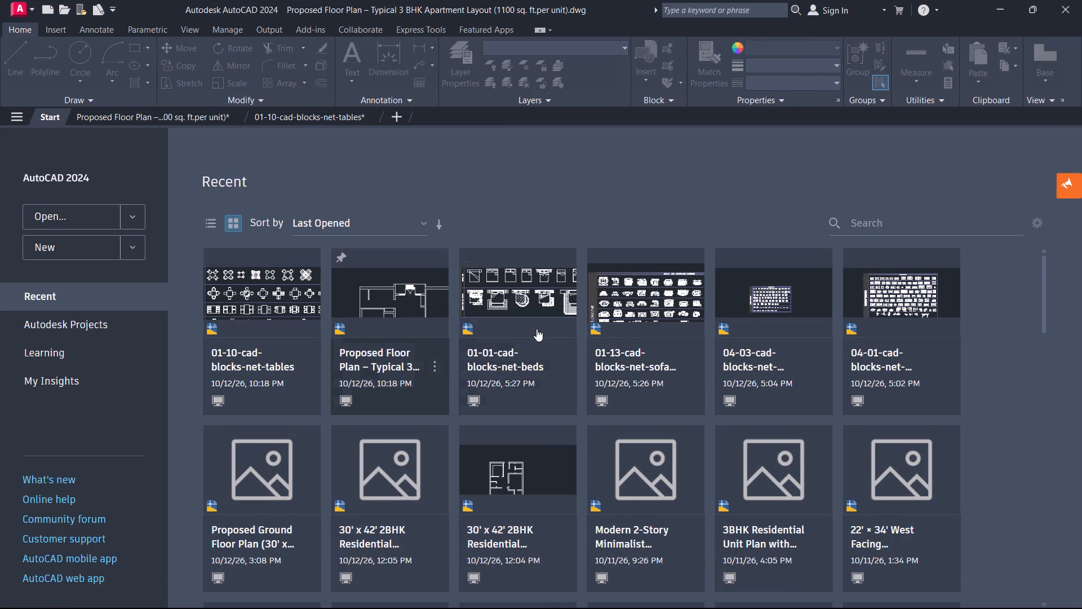
scroll(566, 361, "down", 1)
scroll(640, 351, "up", 2)
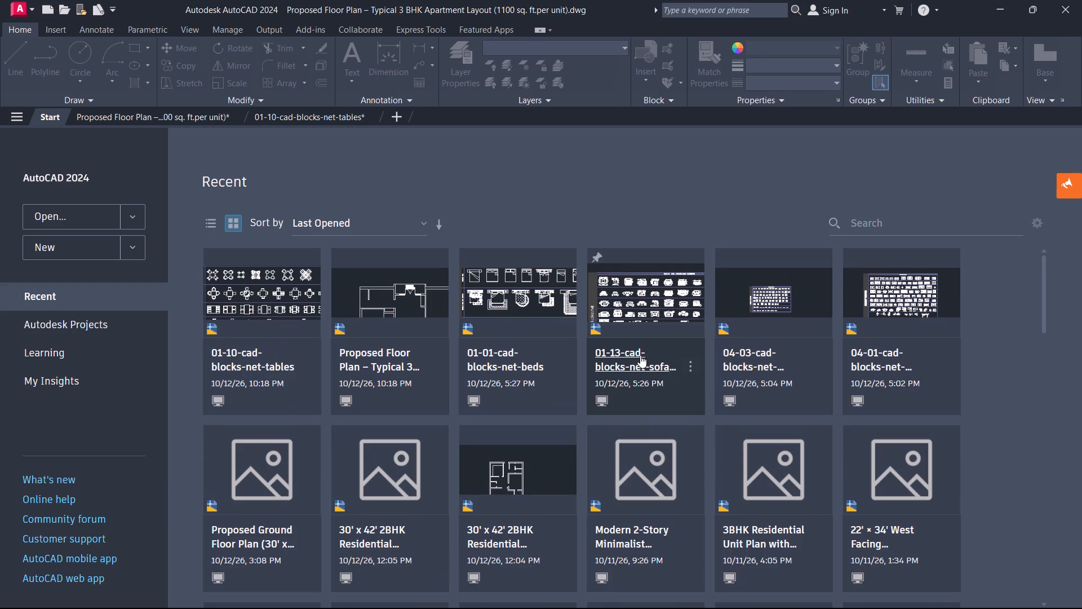
left_click(638, 354)
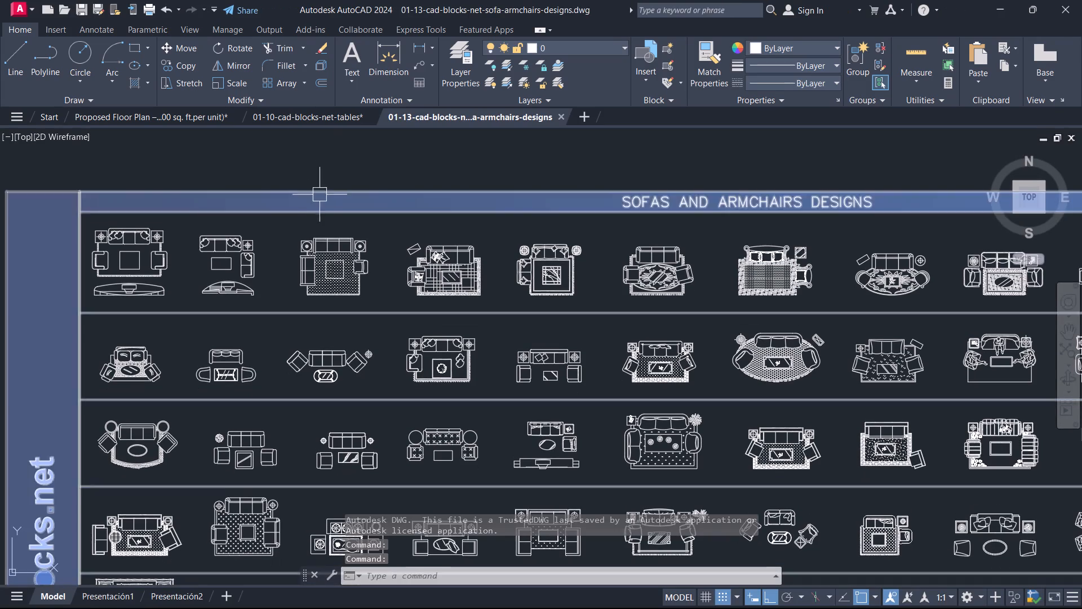
Copy the L-shaped sofa set with a round corner table and rectangular coffee table from the second-to-last row of designs.
scroll(508, 360, "down", 1)
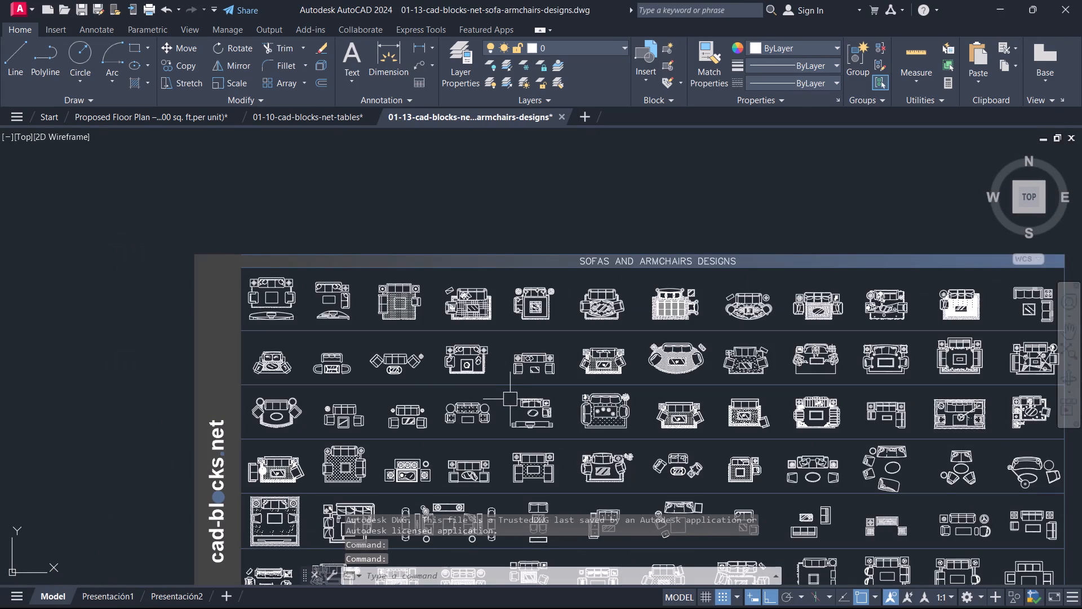
middle_click_drag(511, 405, 550, 272)
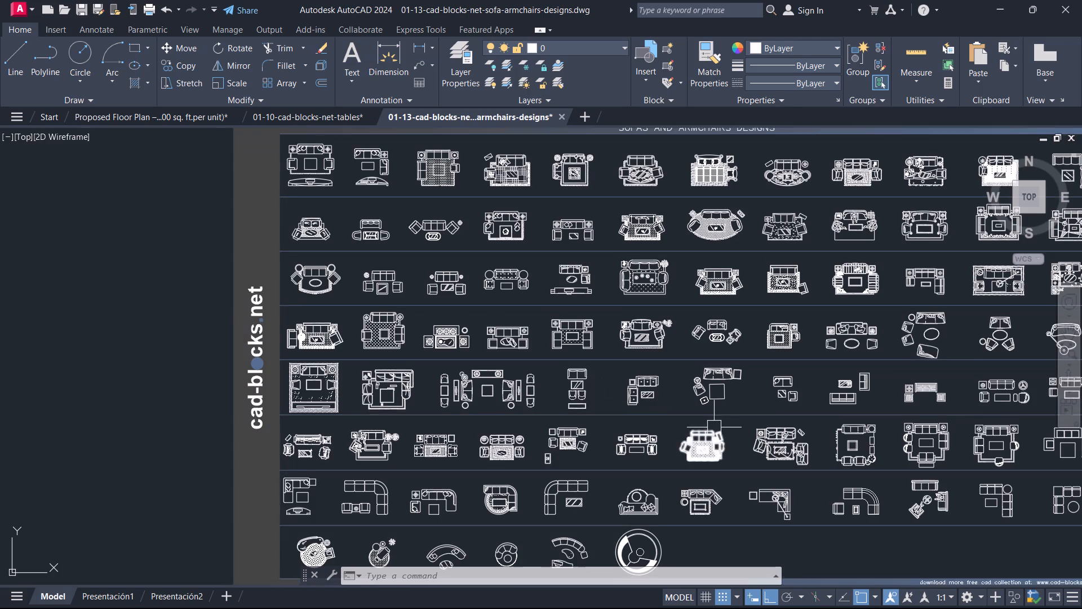
middle_click_drag(713, 428, 631, 279)
scroll(647, 303, "up", 1)
middle_click_drag(938, 390, 824, 365)
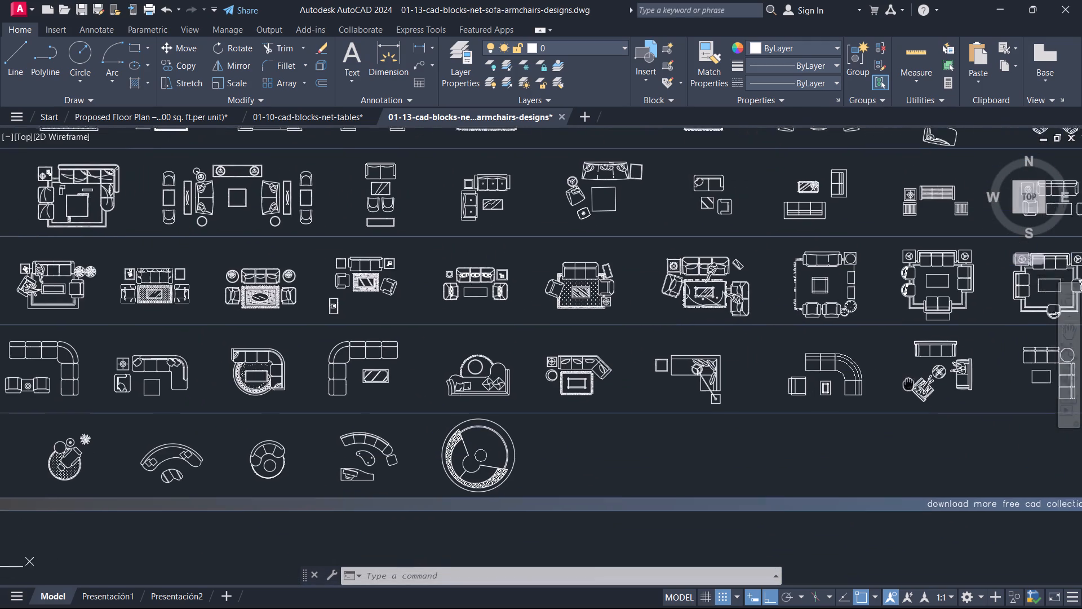
middle_click_drag(824, 365, 573, 313)
left_click(731, 320)
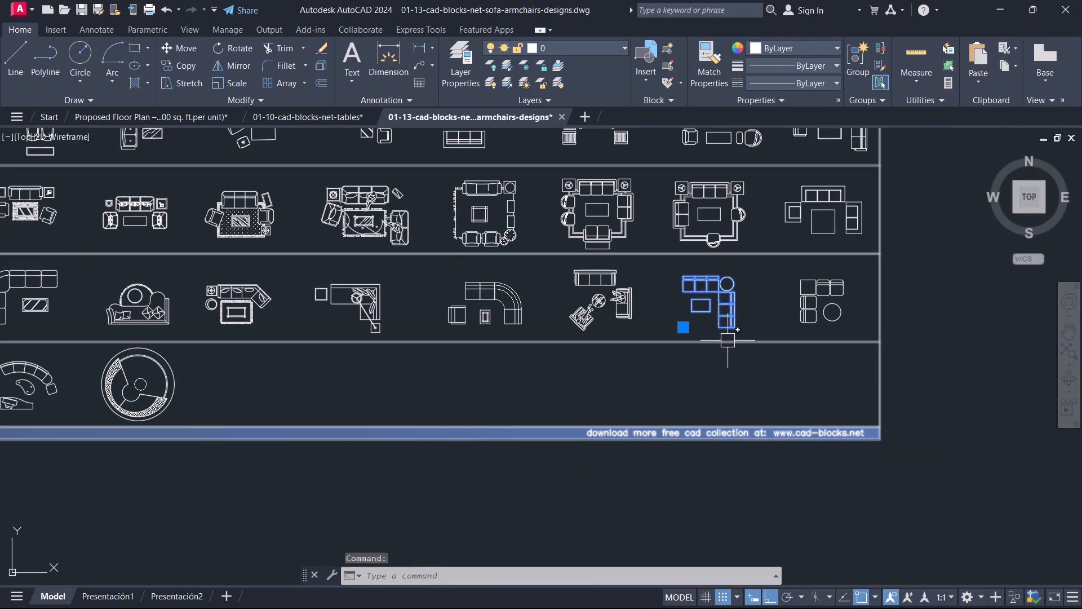
key("ctrl+c")
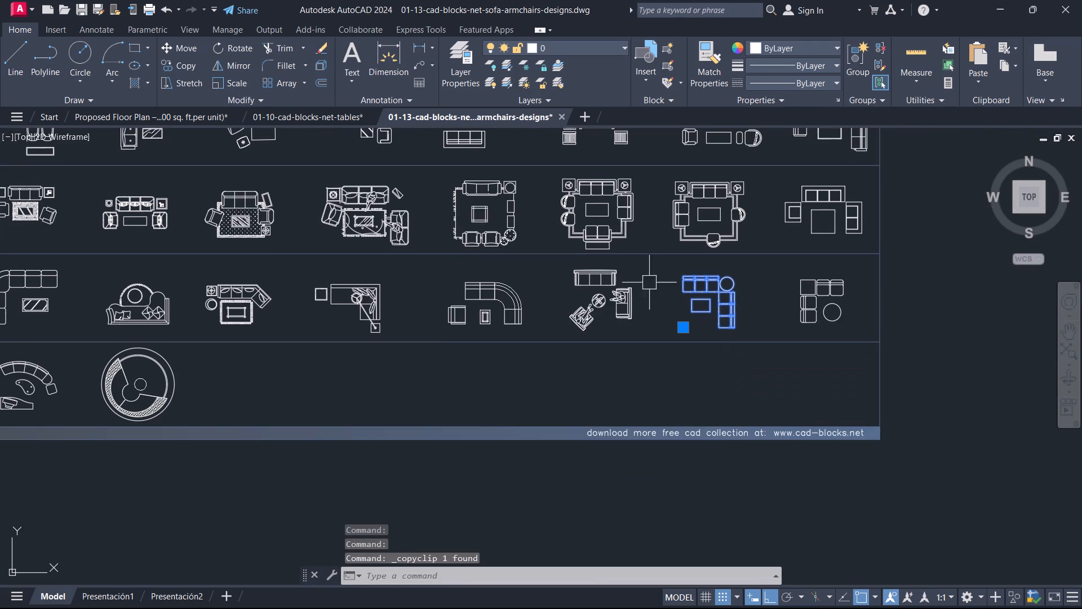
Paste the copied sofa set into the Proposed Floor Plan drawing, with its insertion point just below the building.
left_click(164, 112)
key("ctrl+v")
scroll(452, 315, "down", 3)
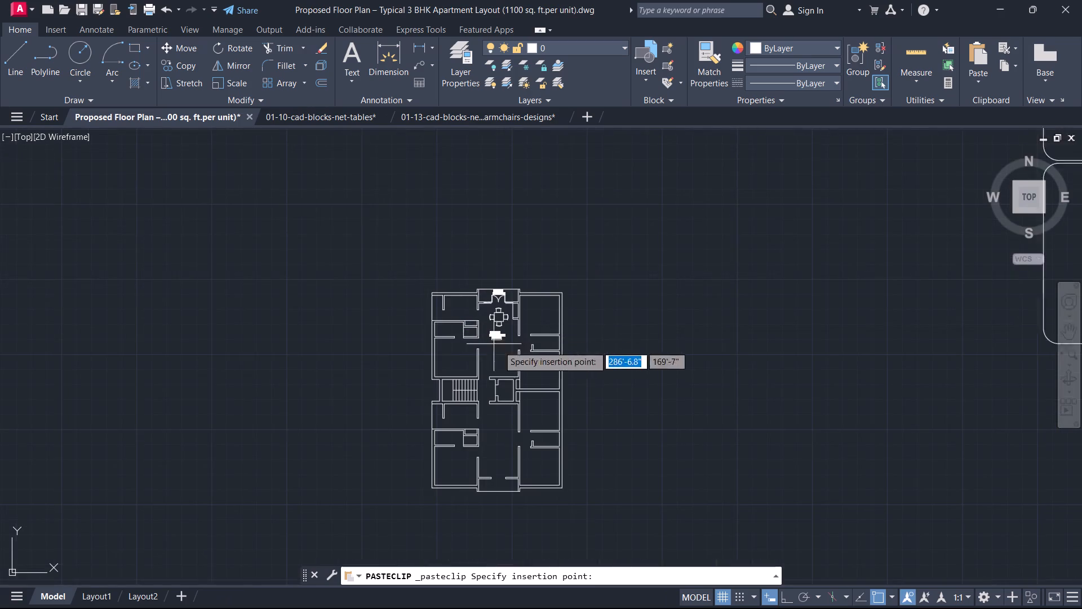
middle_click_drag(596, 360, 0, 361)
scroll(100, 361, "down", 1)
scroll(256, 403, "down", 2)
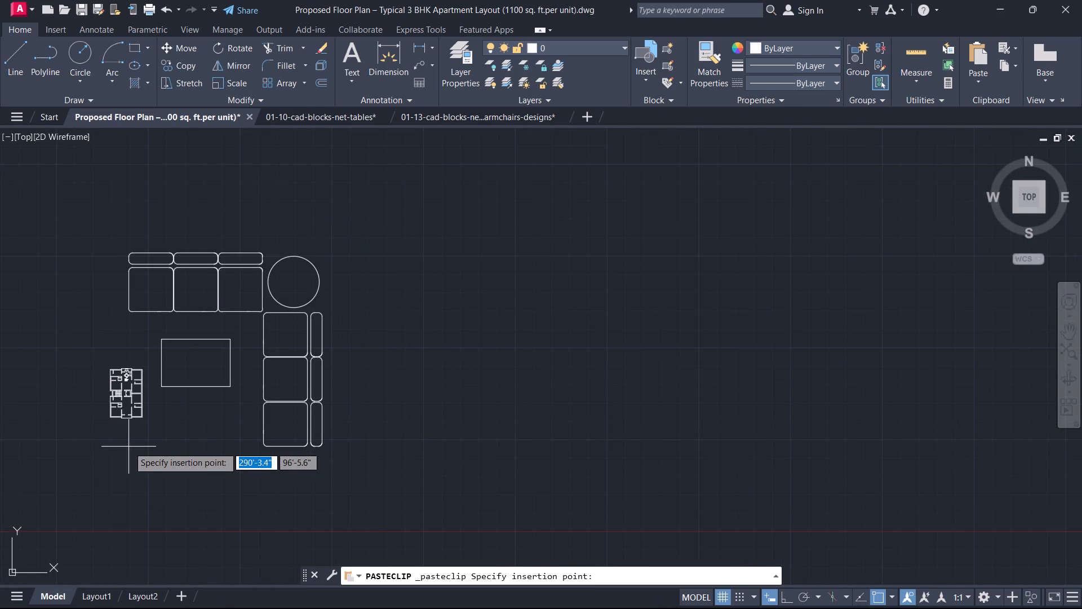
left_click(136, 452)
Scale the pasted sofa set down by eye from the coffee table's lower-left corner to roughly match the floor plan.
scroll(171, 407, "up", 1)
left_click(172, 383)
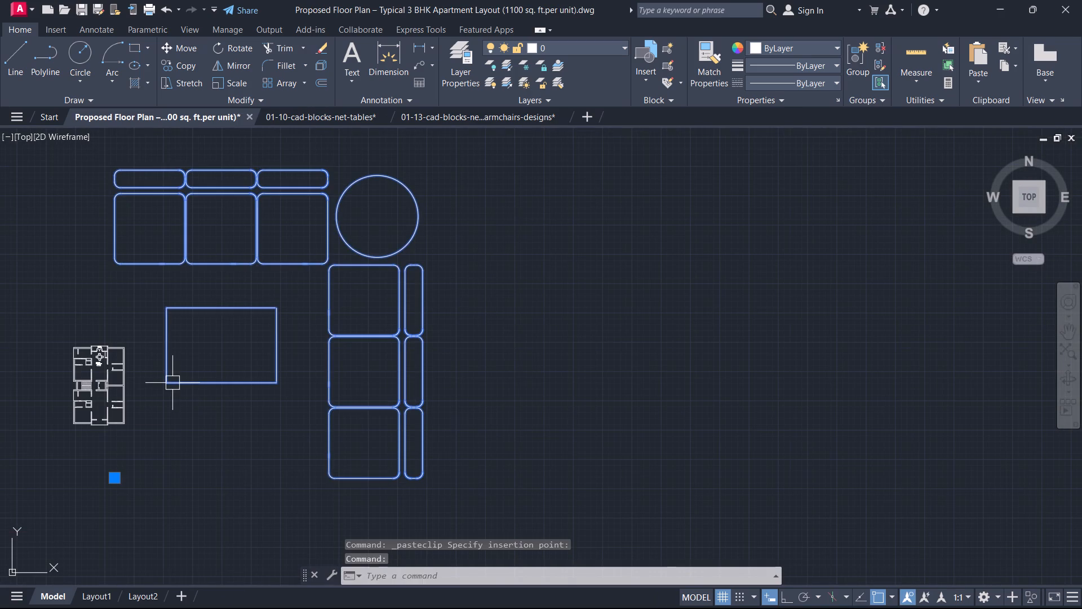
type("sc")
key("space")
scroll(174, 385, "up", 2)
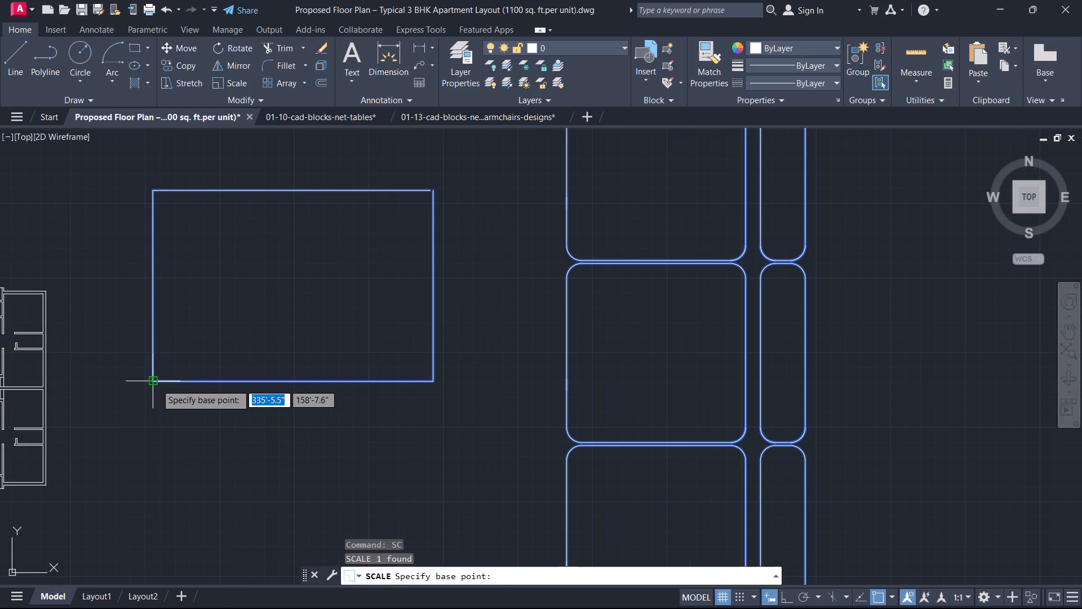
left_click(156, 384)
scroll(159, 378, "up", 2)
middle_click_drag(159, 378, 440, 254)
scroll(440, 254, "down", 1)
middle_click_drag(440, 254, 457, 272)
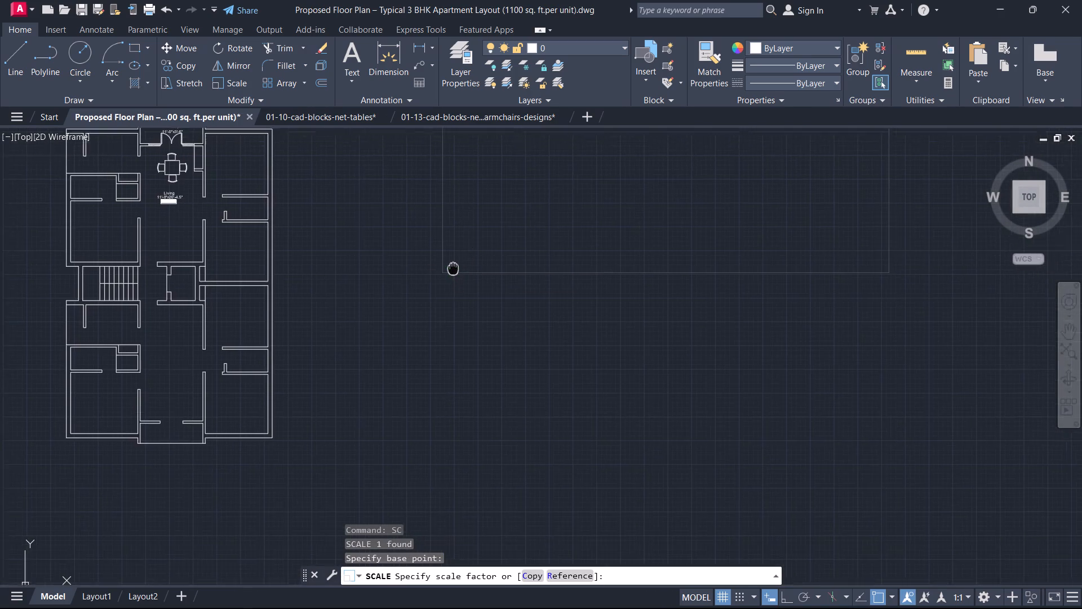
middle_click_drag(457, 272, 510, 301)
left_click(515, 300)
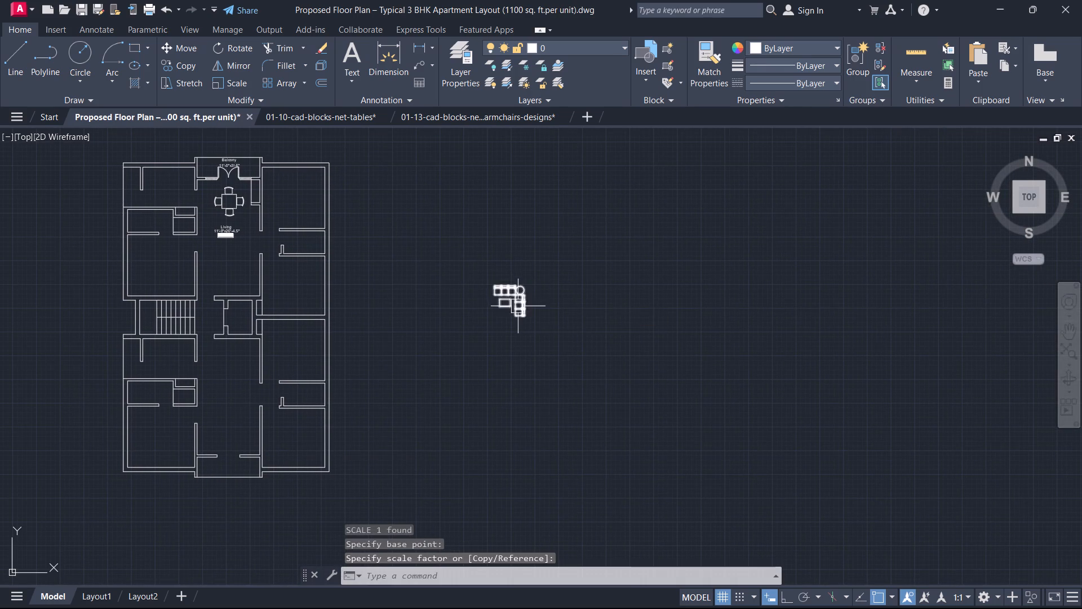
Rotate the scaled sofa set by 270° so that its round corner table sits at the lower right.
scroll(520, 311, "up", 1)
left_click(521, 313)
key("r")
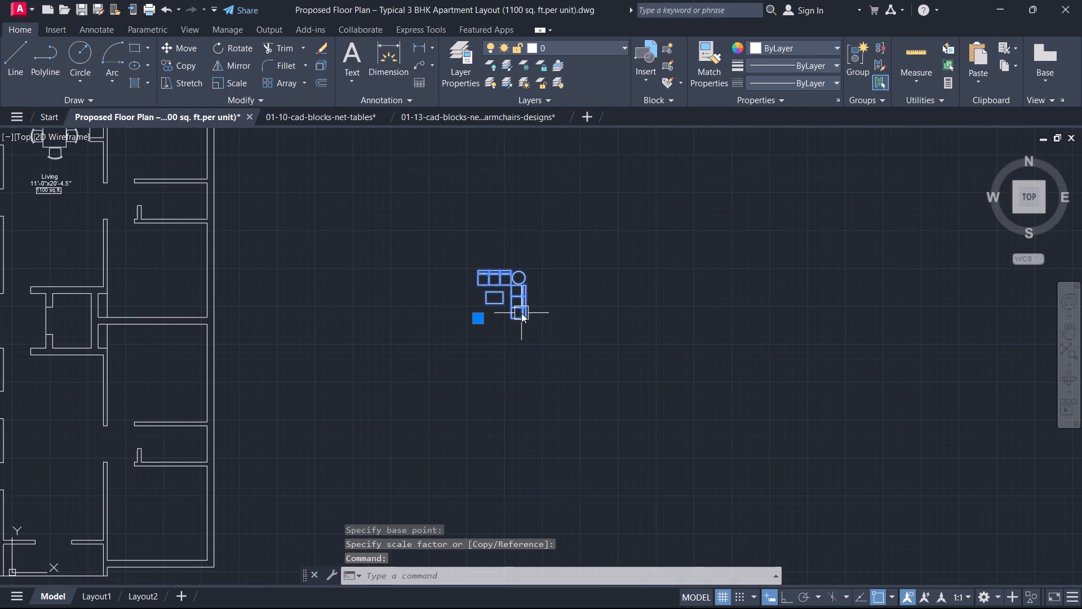
type("o")
key("space")
left_click(522, 313)
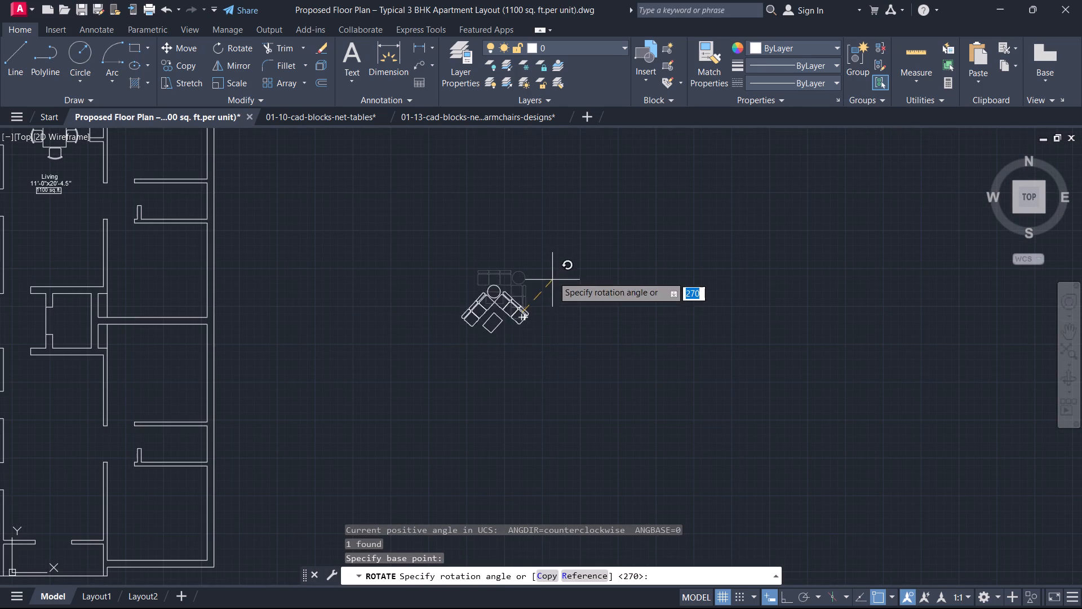
key("F8")
left_click(524, 373)
key("Escape")
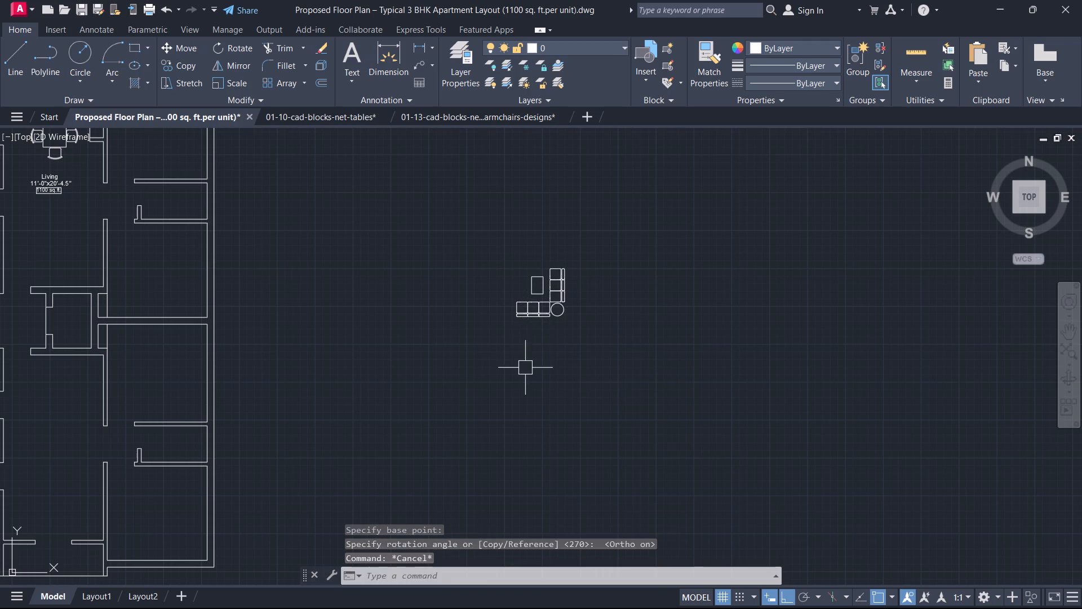
Copy the rotated sofa set into the lower-right corner of the upper unit's Living room, using the round table's edge as base point.
left_click(557, 325)
left_click(534, 299)
type("co")
key("space")
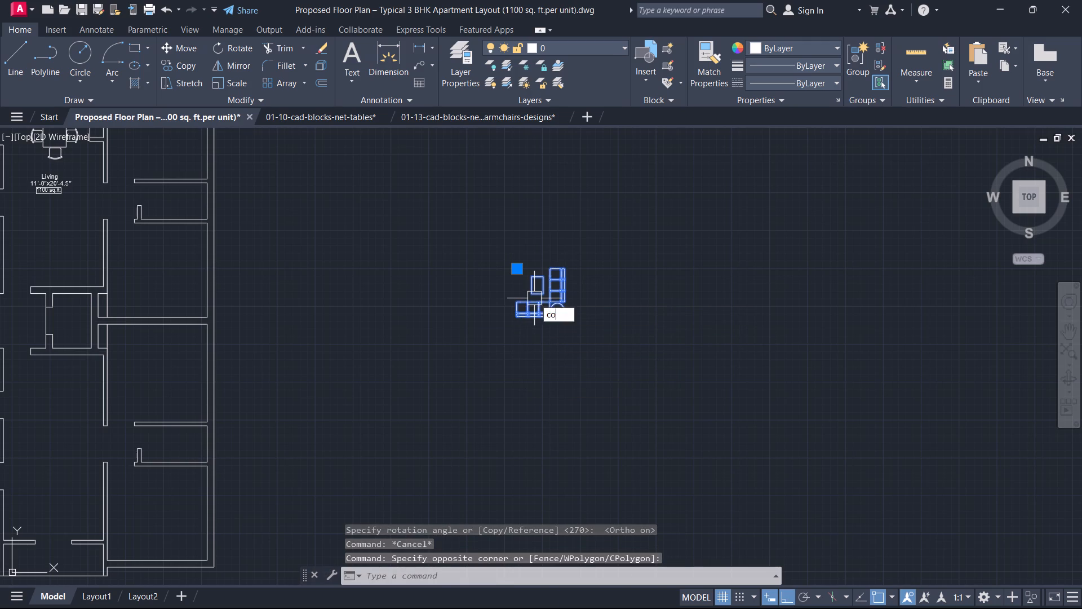
scroll(561, 299, "up", 2)
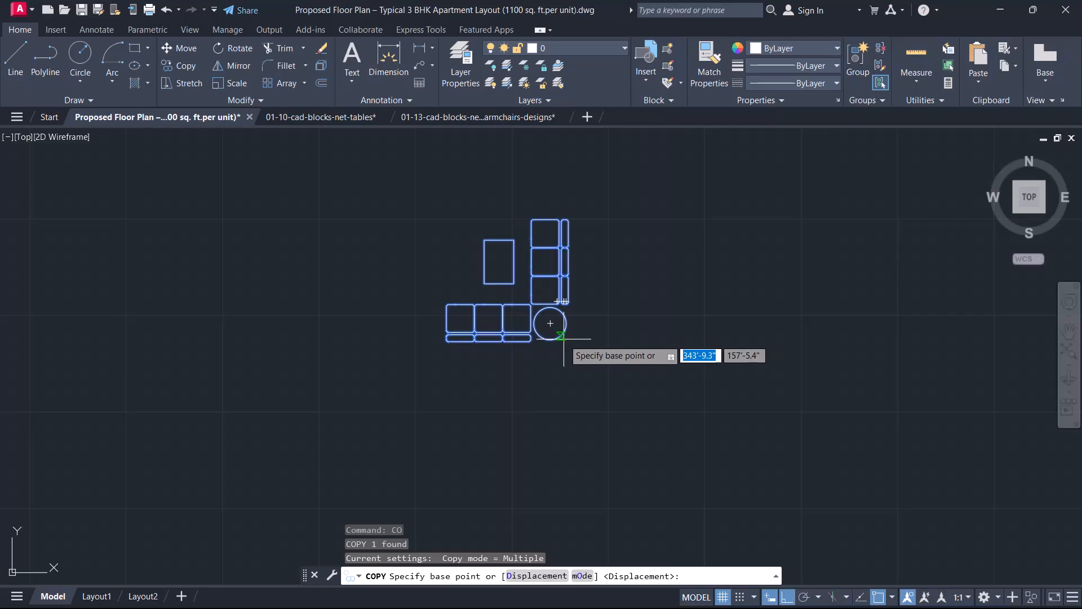
left_click(564, 339)
scroll(483, 350, "down", 4)
middle_click_drag(475, 352, 849, 355)
scroll(690, 317, "up", 4)
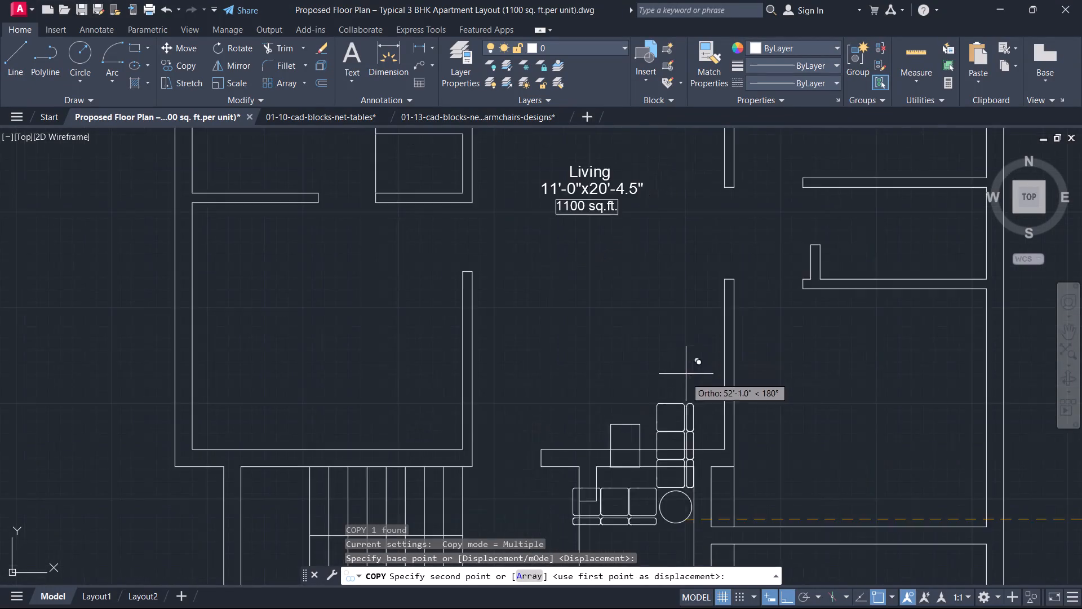
scroll(702, 422, "up", 1)
left_click(735, 465)
key("Escape")
Move the copied sofa set about 12 inches diagonally up and left, clear of both Living room walls.
left_click(709, 435)
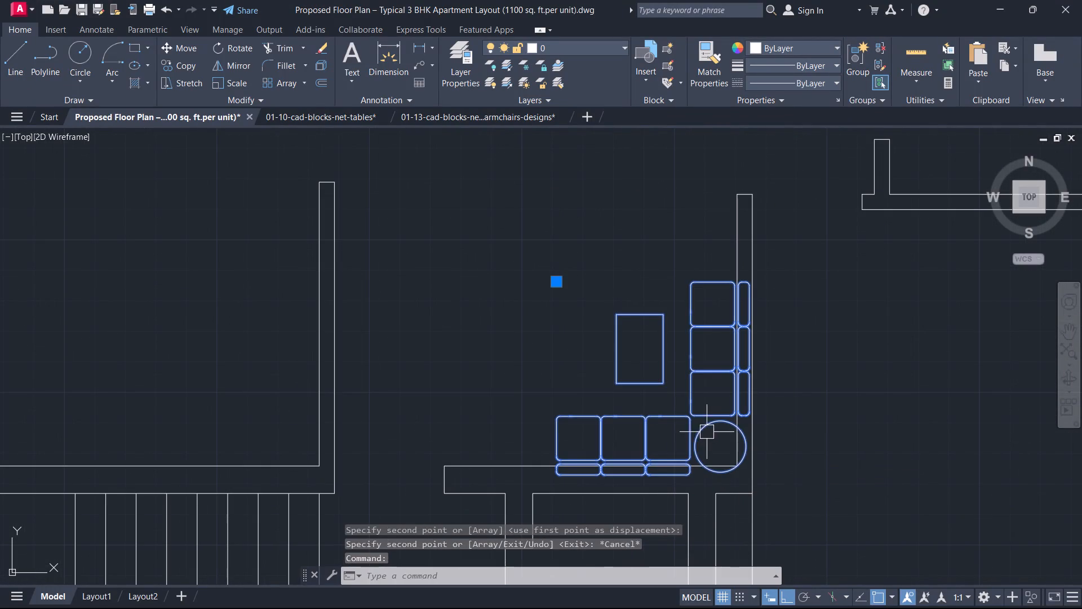
type("m")
key("space")
left_click_drag(702, 427, 698, 422)
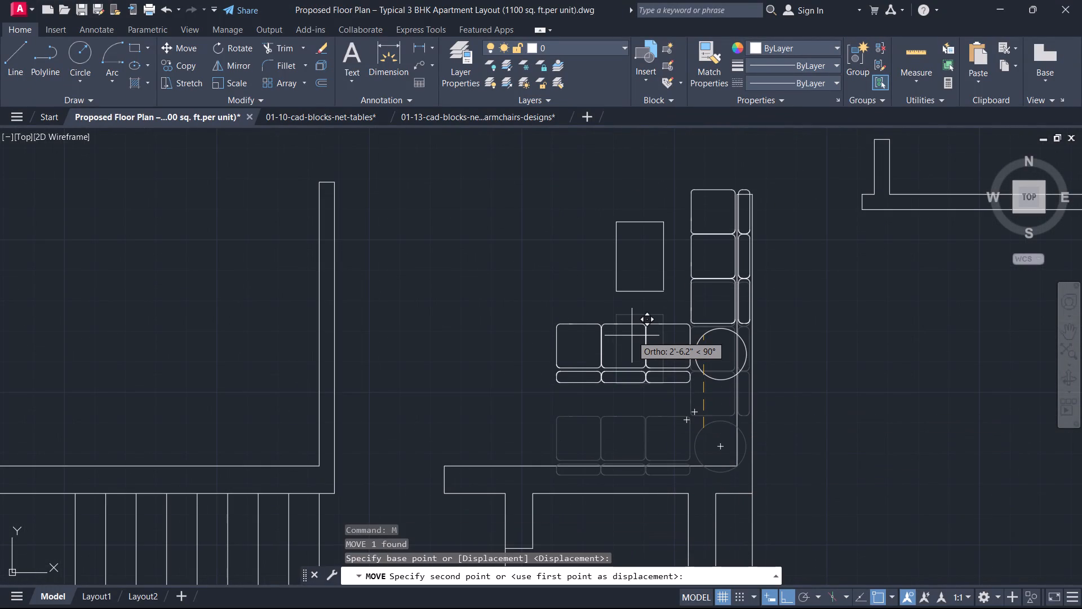
key("F8")
key("F3")
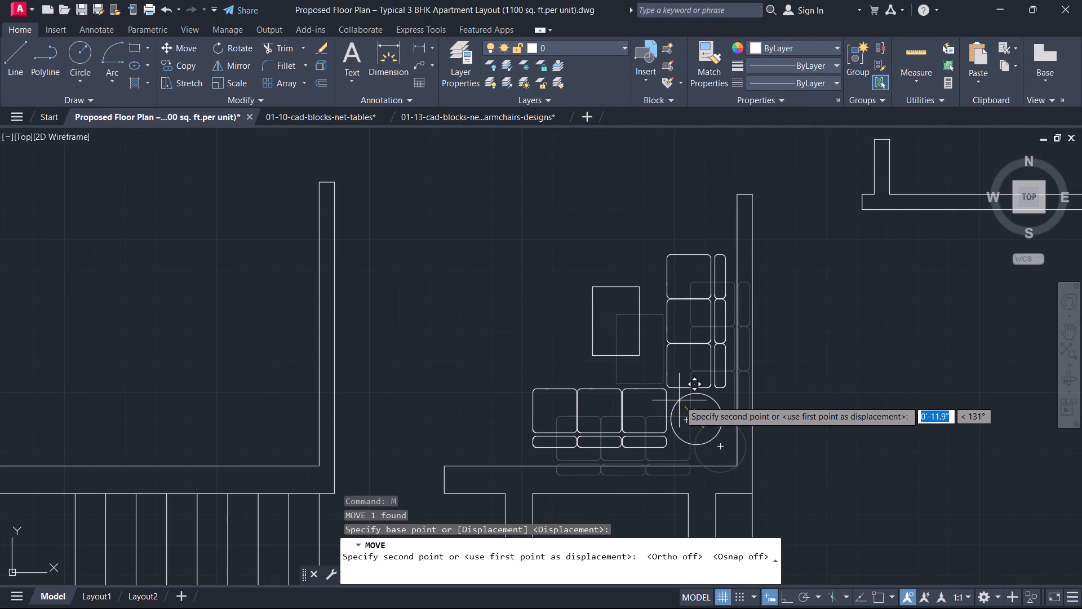
left_click(679, 400)
scroll(663, 405, "down", 2)
middle_click_drag(662, 405, 626, 319)
key("F3")
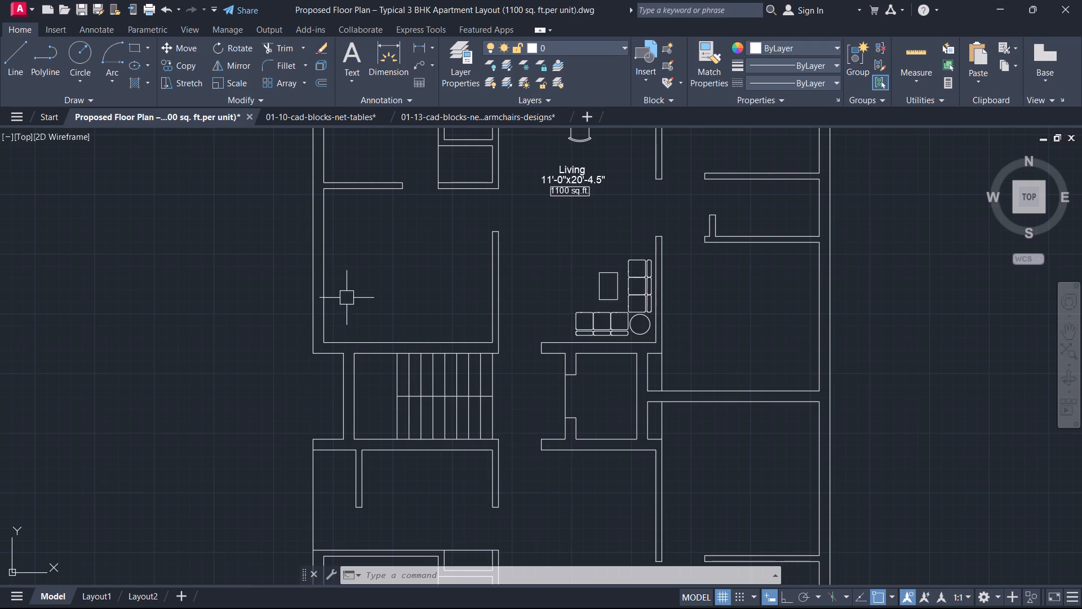
Enlarge the Living room sofa set by a factor of about 1.2, using the room's lower-right inner wall corner as base point.
middle_click_drag(562, 426, 555, 237)
scroll(500, 299, "down", 3)
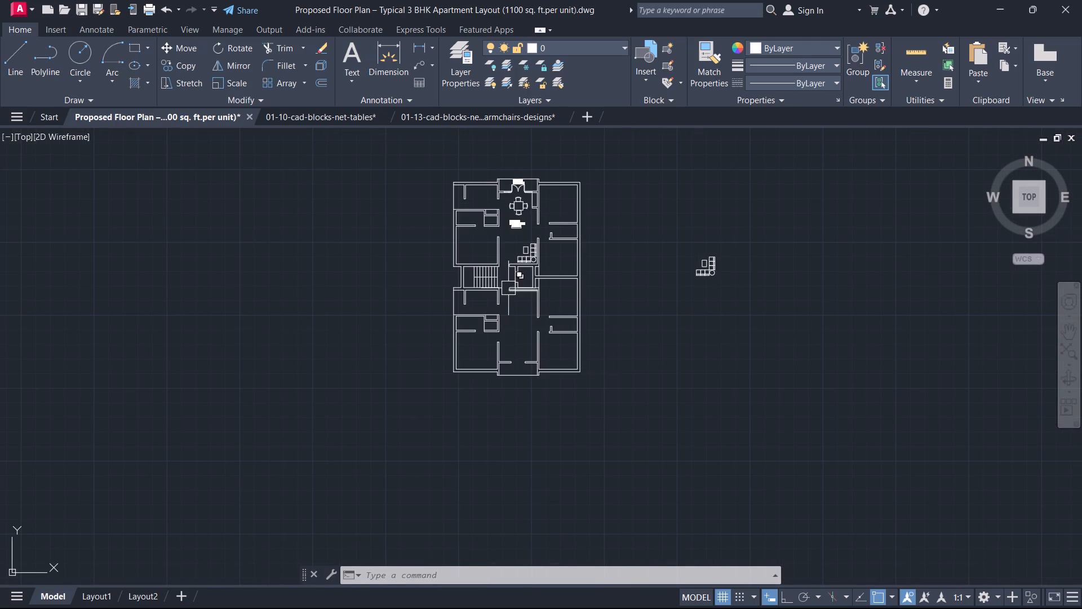
scroll(568, 307, "up", 1)
middle_click_drag(576, 301, 587, 340)
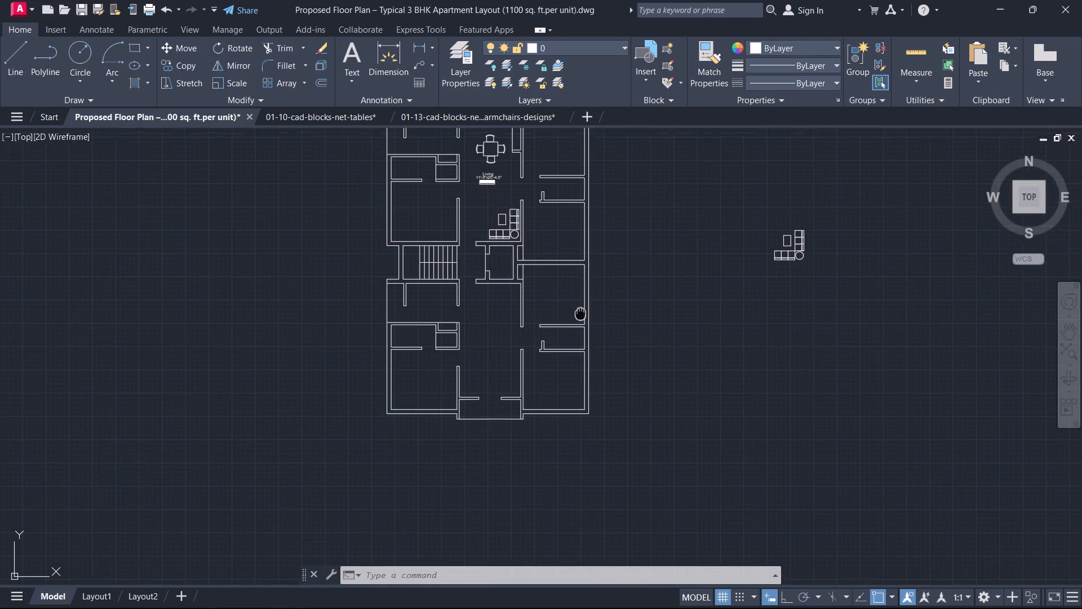
middle_click_drag(587, 340, 592, 415)
scroll(570, 351, "up", 2)
middle_click_drag(495, 331, 556, 332)
scroll(556, 307, "up", 2)
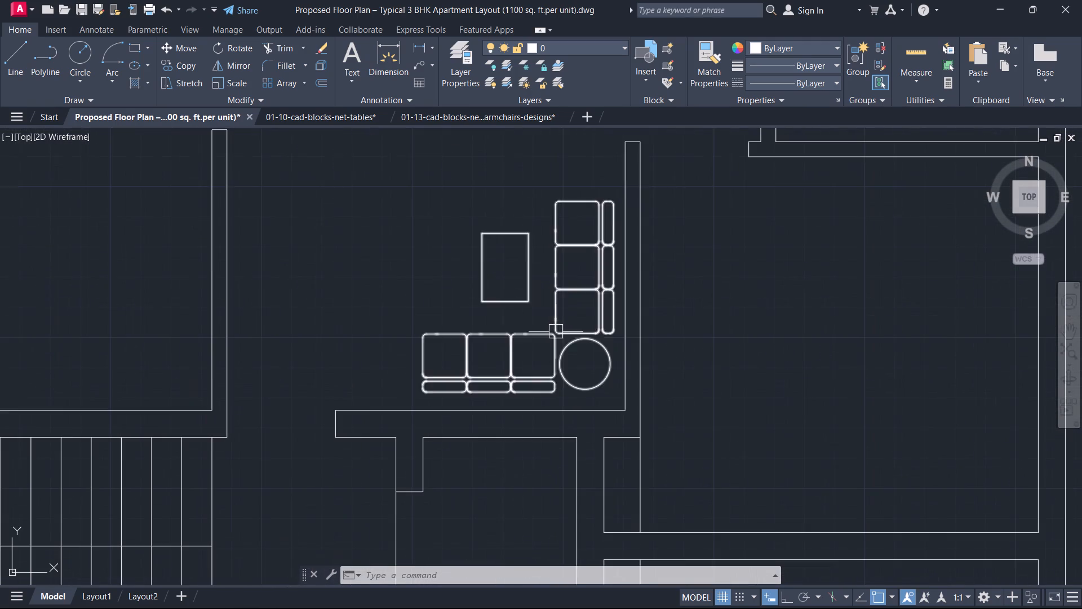
left_click(556, 334)
key("s")
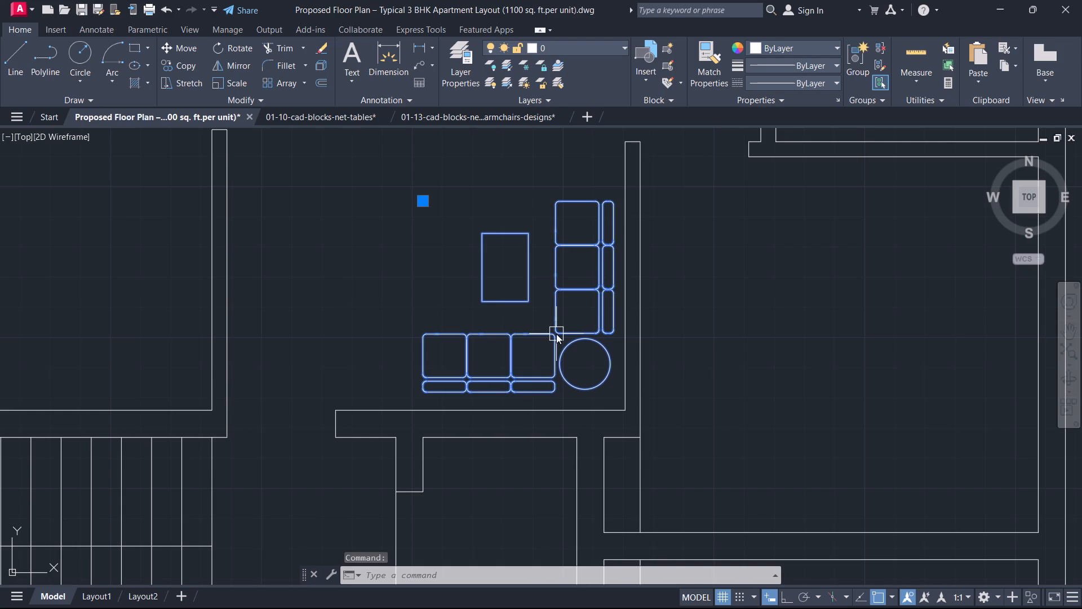
type("c")
key("space")
scroll(556, 334, "up", 2)
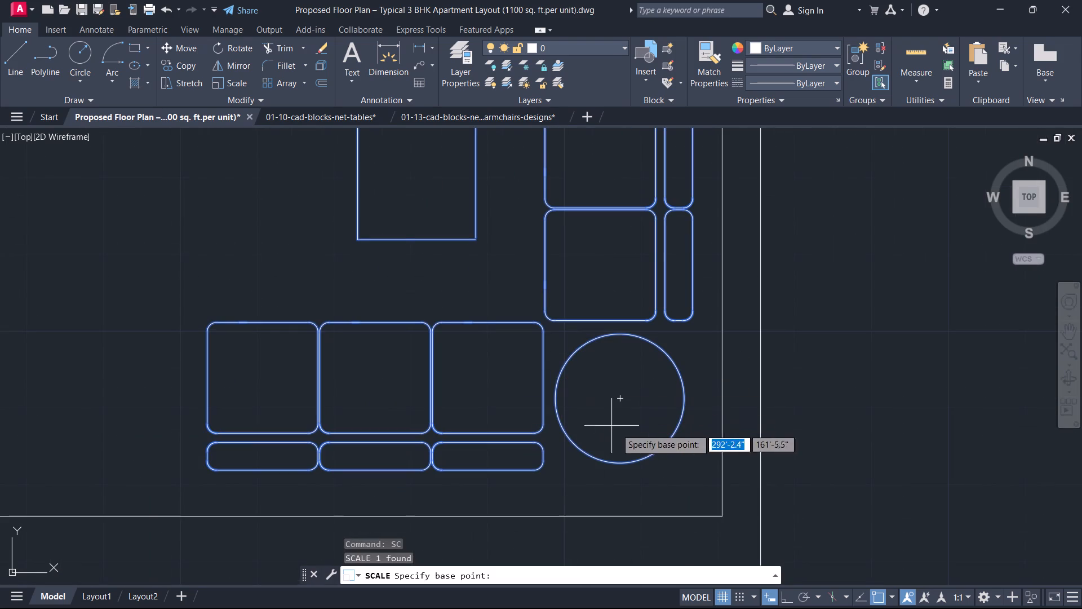
left_click(723, 517)
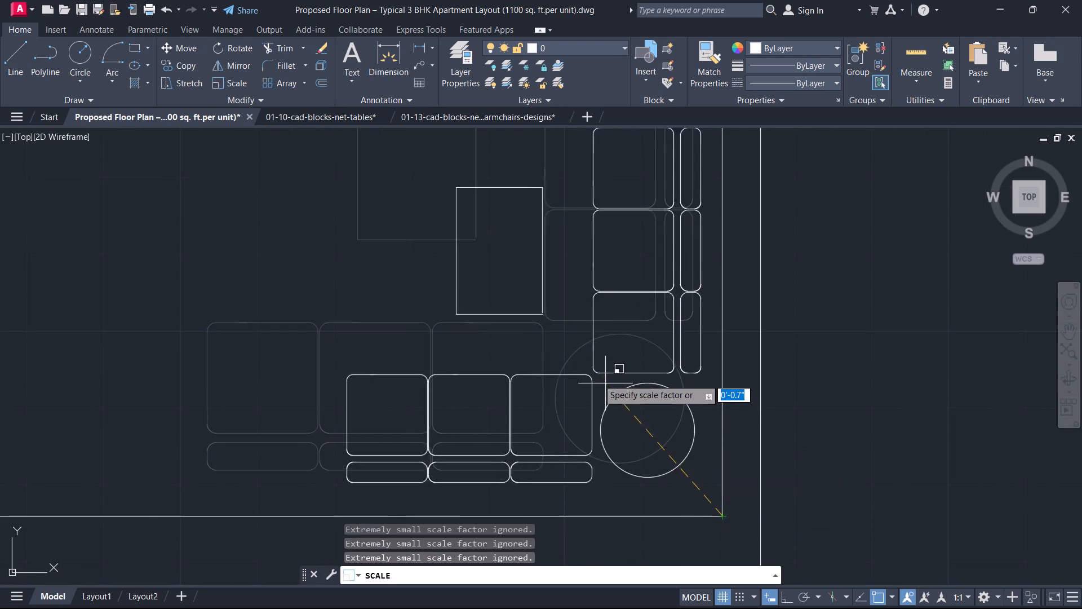
scroll(592, 376, "down", 2)
middle_click_drag(590, 374, 605, 463)
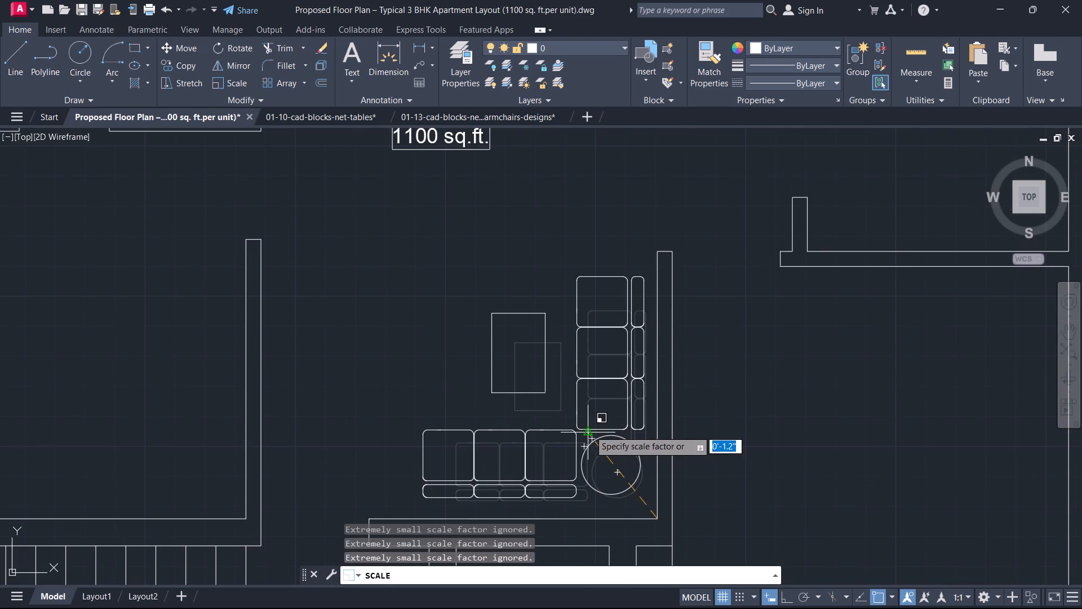
left_click(589, 430)
Move the enlarged sofa set about 5.4 inches down and right, closer to the Living room's wall corner.
left_click_drag(613, 467, 605, 462)
left_click(576, 435)
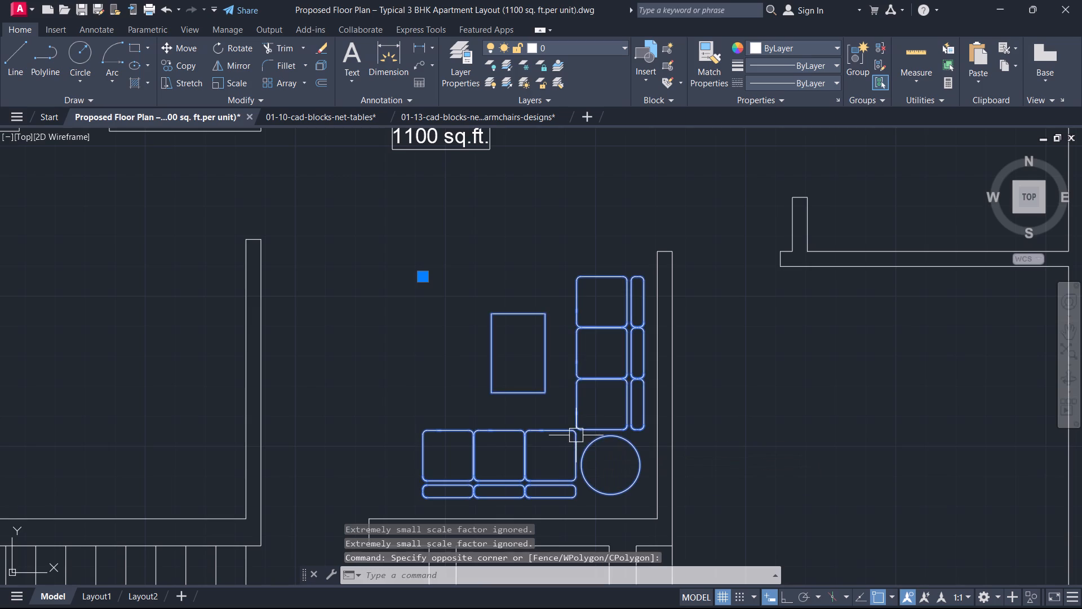
type("m")
key("space")
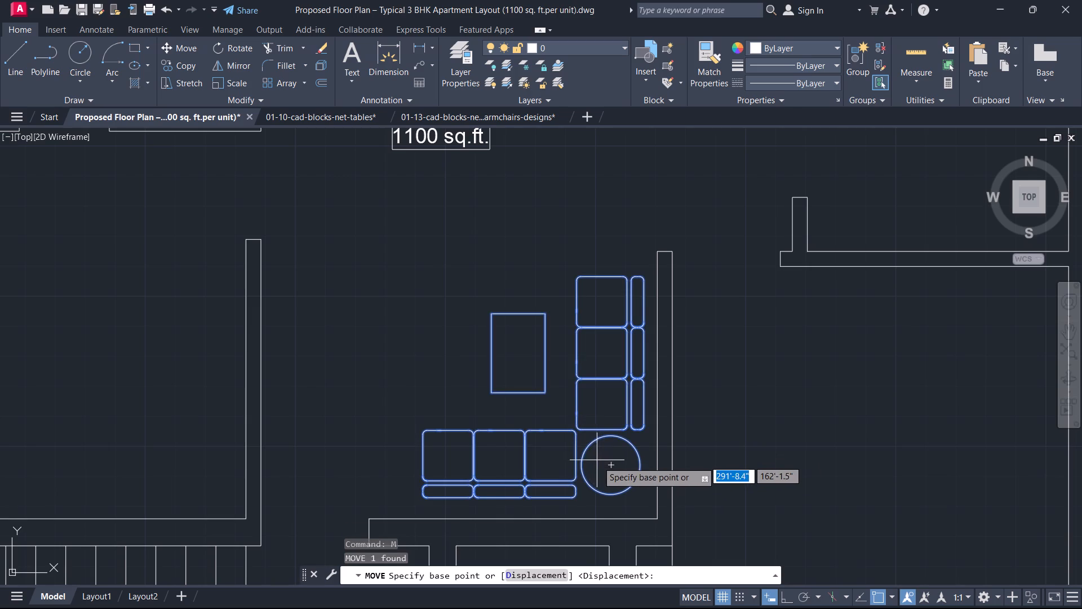
scroll(597, 461, "up", 1)
left_click(607, 468)
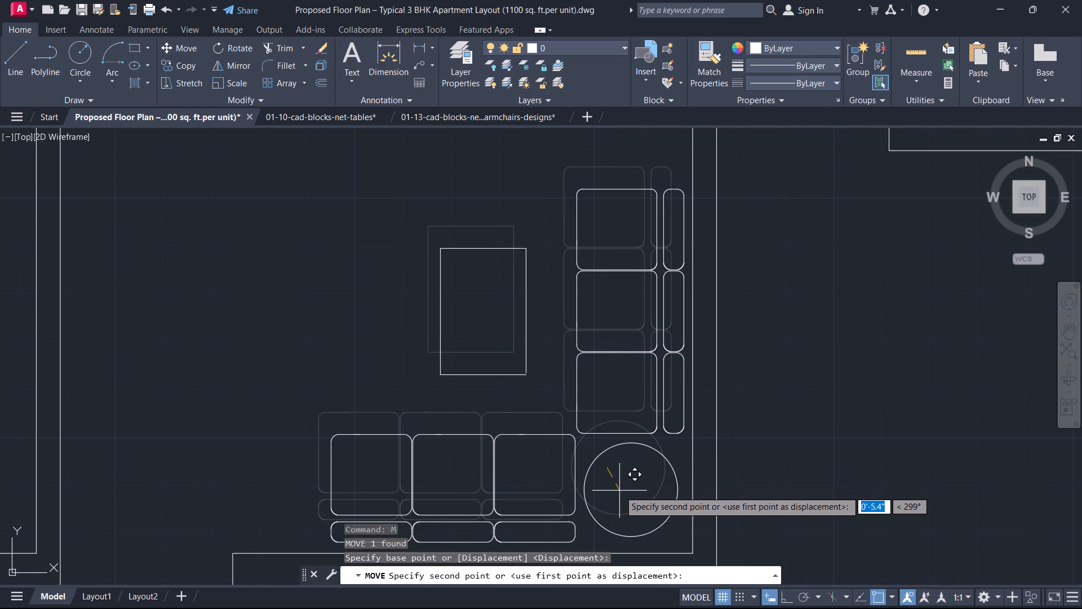
left_click(619, 491)
scroll(610, 479, "down", 2)
middle_click_drag(604, 475, 596, 396)
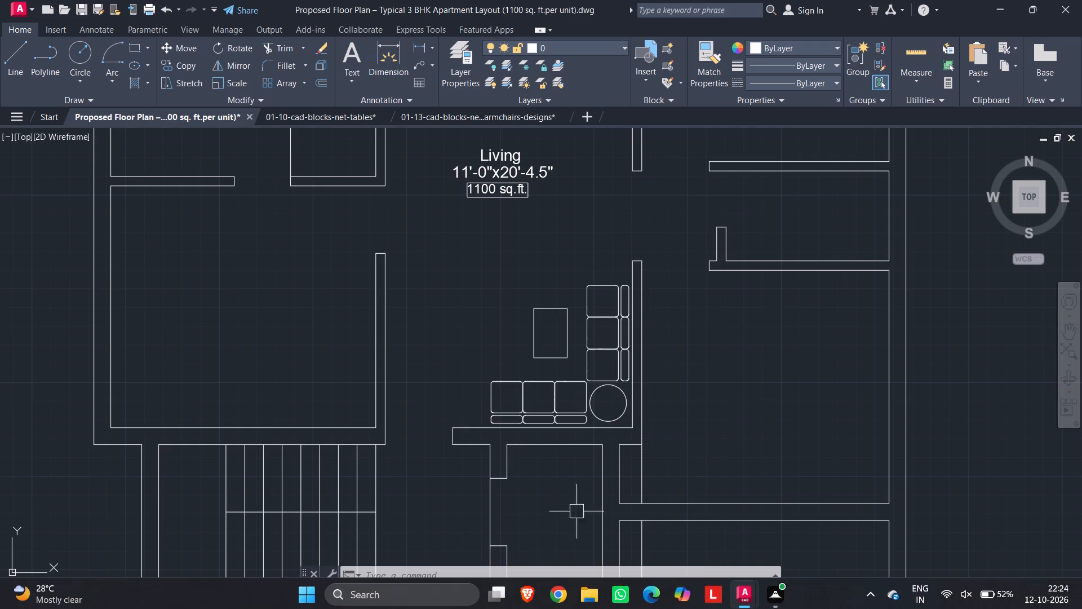
Examine the sofa set's fit against the Living room walls and look over the surrounding rooms of the plan.
scroll(616, 412, "down", 2)
middle_click_drag(610, 409, 580, 310)
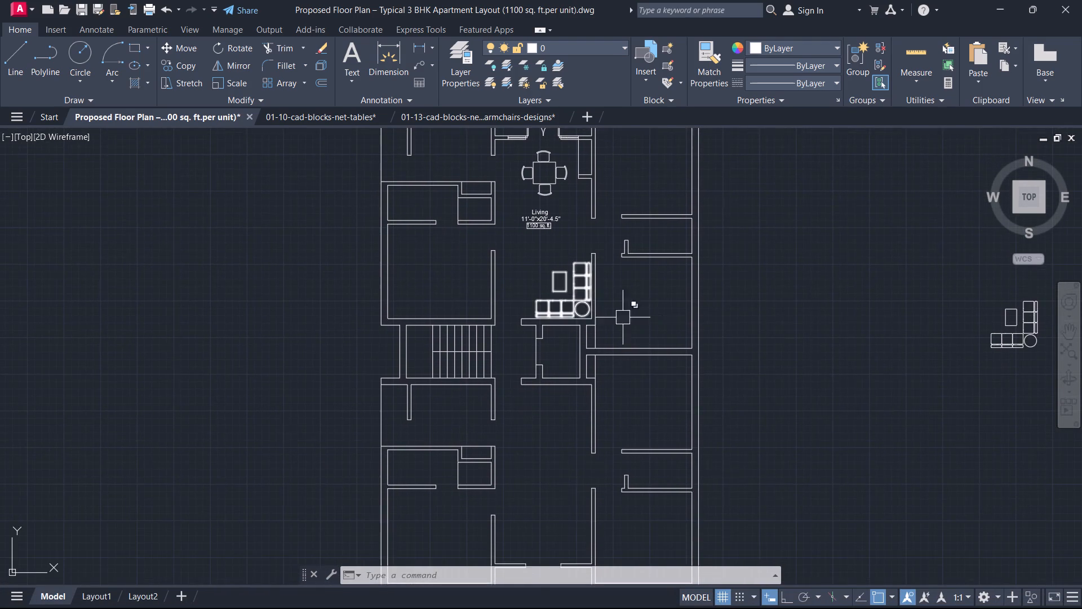
scroll(658, 335, "up", 1)
middle_click_drag(609, 283, 640, 319)
scroll(640, 319, "up", 1)
scroll(559, 295, "up", 1)
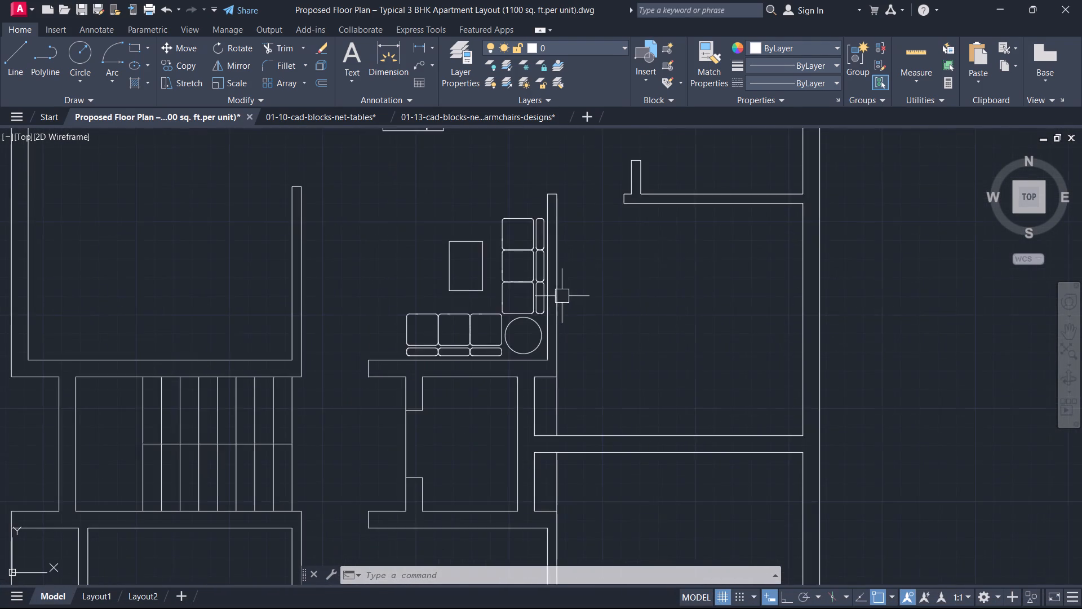
scroll(557, 294, "up", 1)
scroll(518, 268, "up", 1)
middle_click_drag(529, 285, 538, 306)
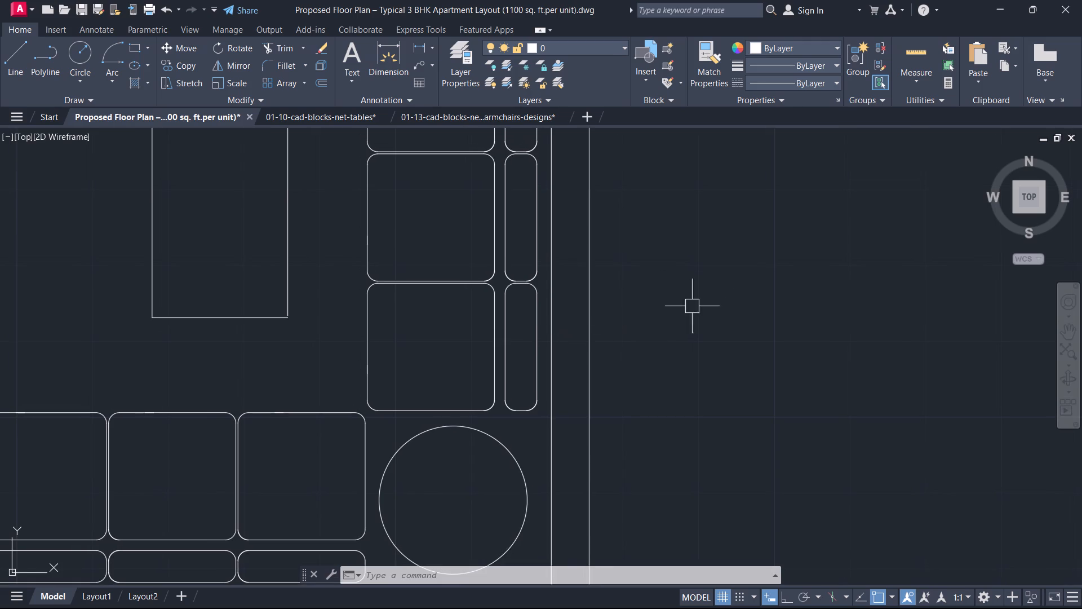
scroll(664, 379, "down", 3)
middle_click_drag(659, 403, 731, 321)
scroll(626, 466, "down", 1)
middle_click_drag(626, 466, 635, 398)
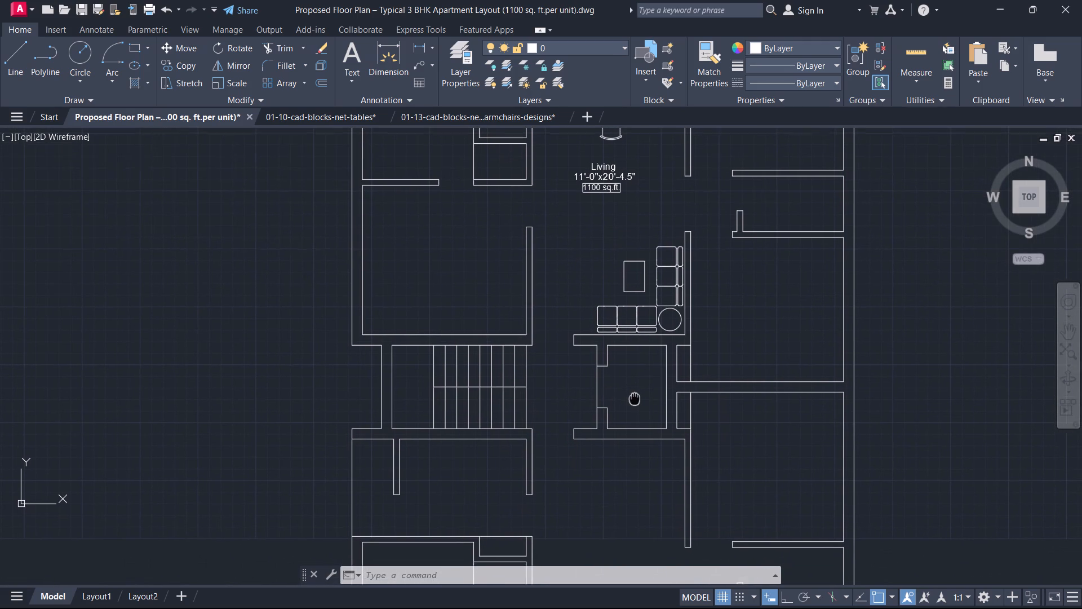
middle_click_drag(635, 398, 632, 397)
middle_click_drag(677, 509, 677, 431)
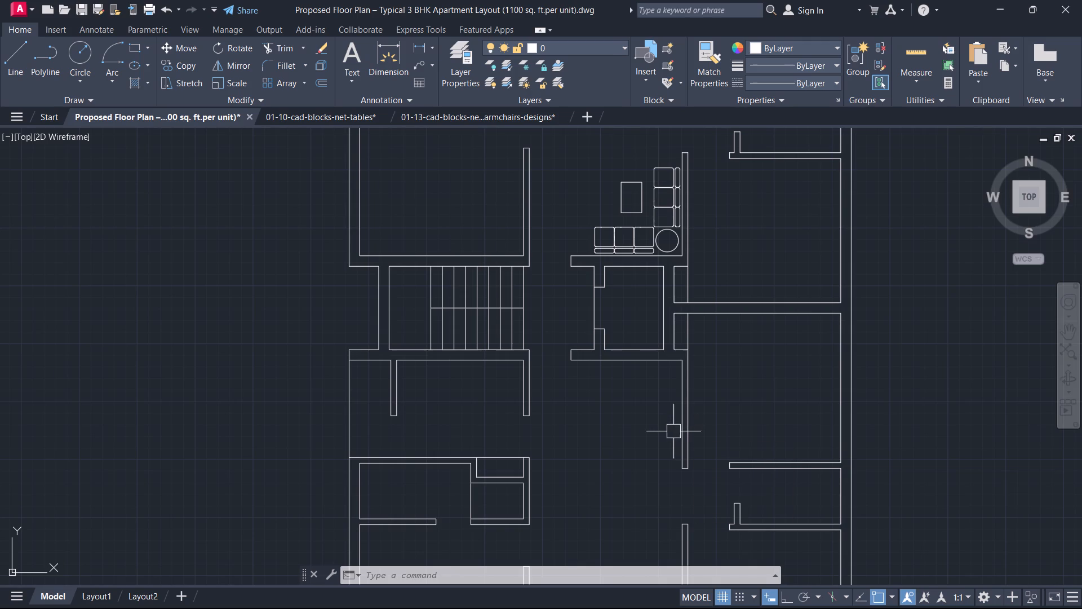
middle_click_drag(676, 430, 633, 421)
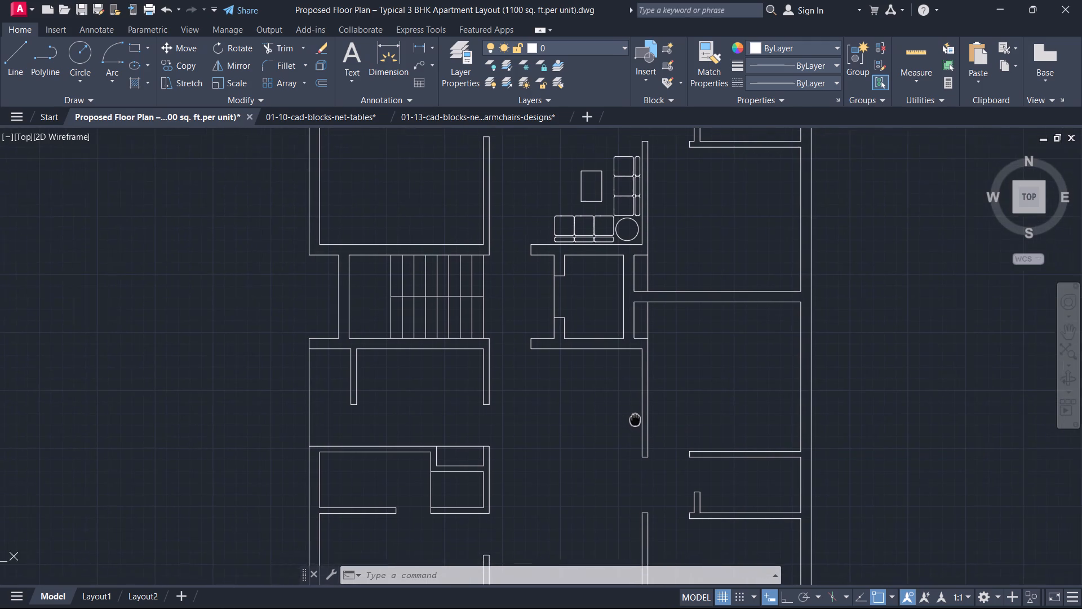
middle_click_drag(633, 421, 694, 493)
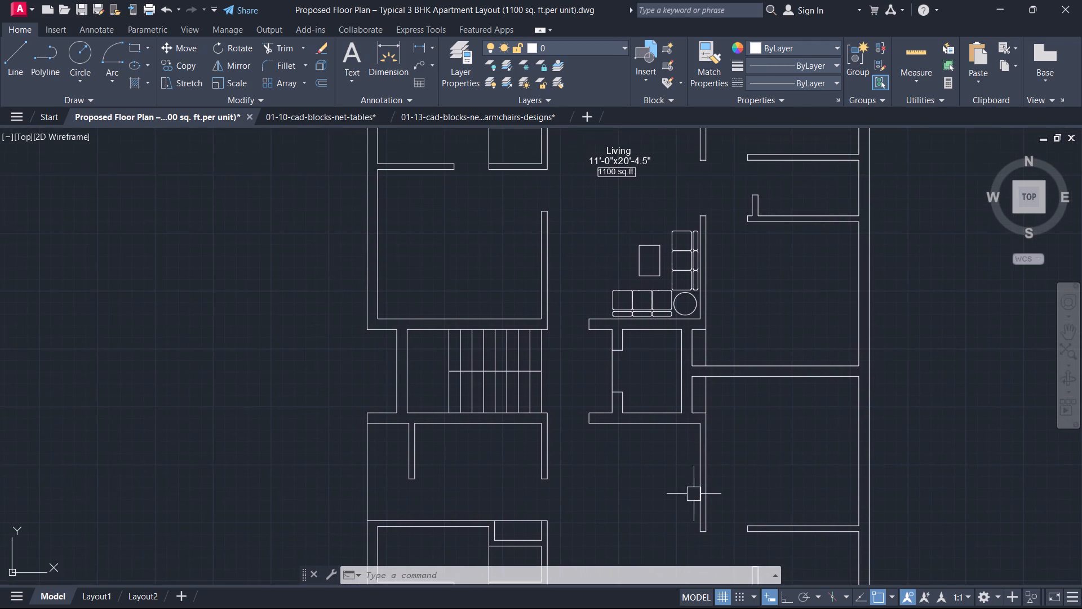
middle_click_drag(655, 358, 685, 391)
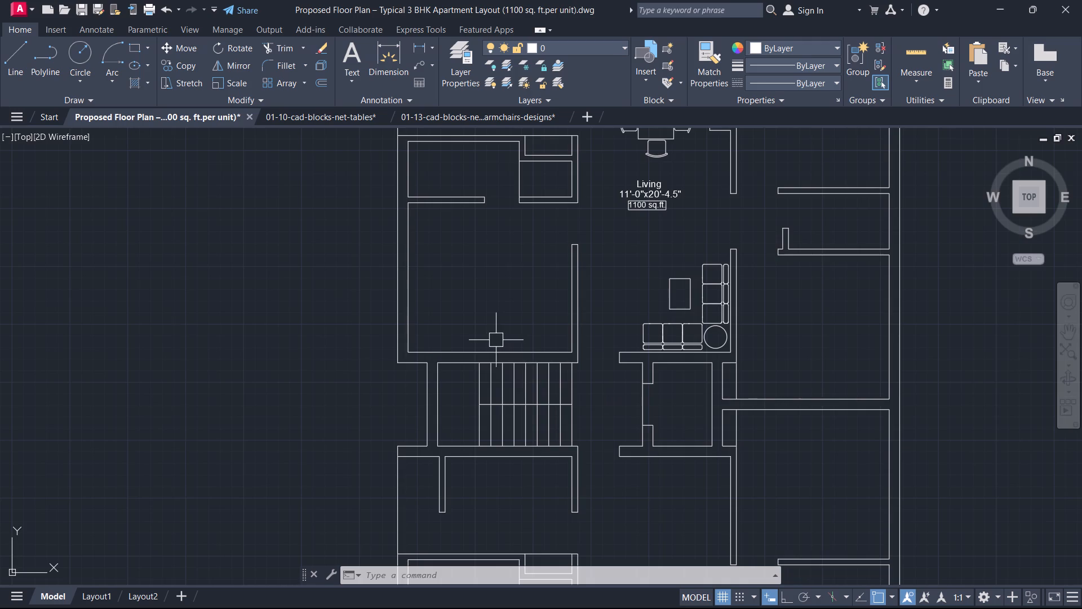
scroll(492, 342, "down", 1)
middle_click_drag(500, 320, 527, 420)
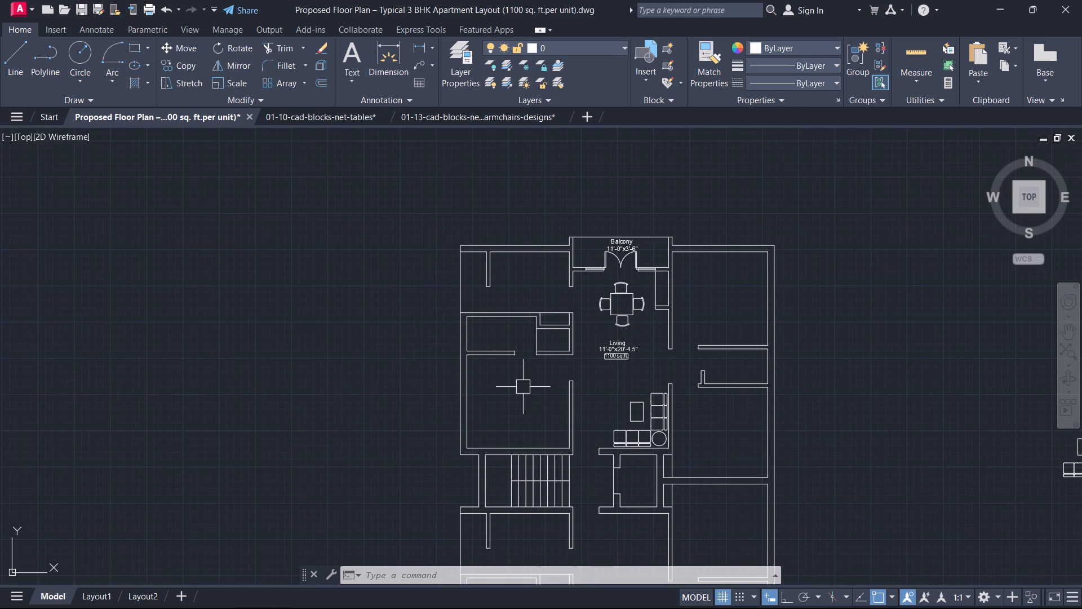
middle_click_drag(489, 400, 493, 410)
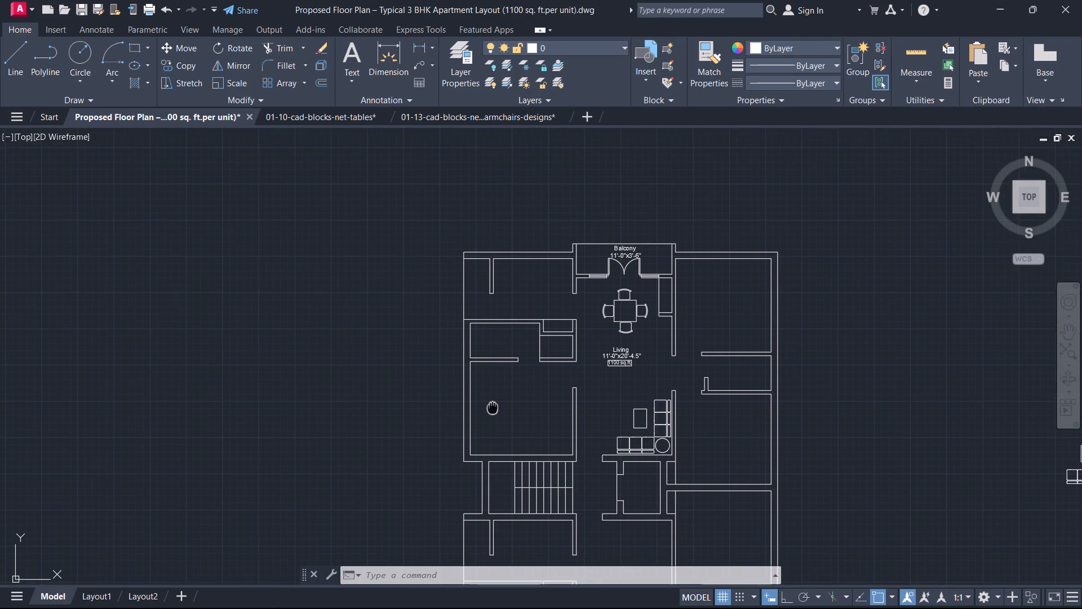
Insert the Toilet - Imperial block from the tool palettes just outside the plan's upper right corner.
middle_click_drag(493, 410, 495, 421)
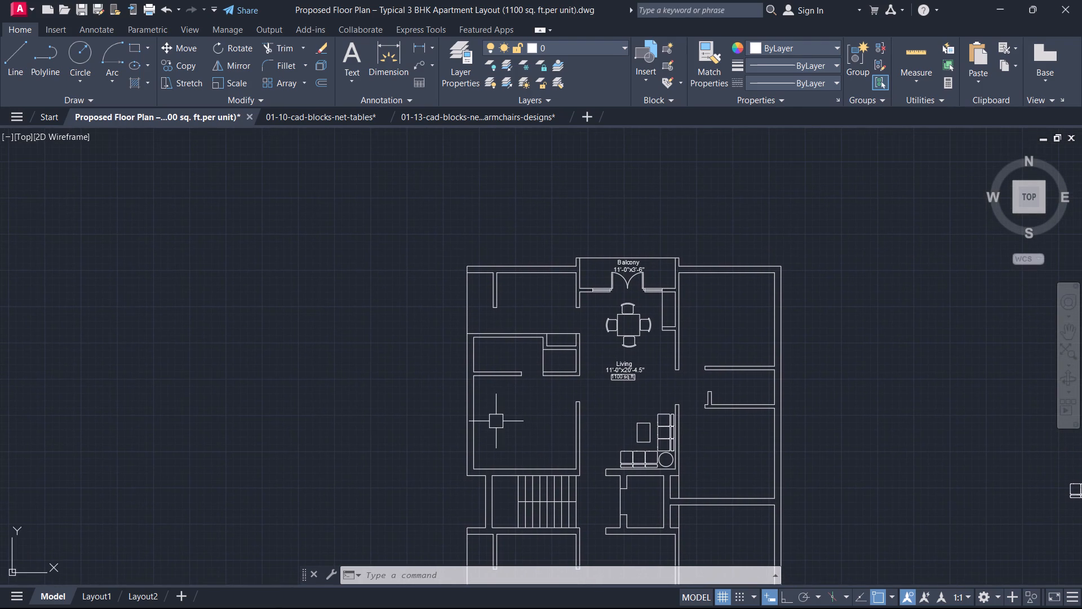
type("tp")
key("space")
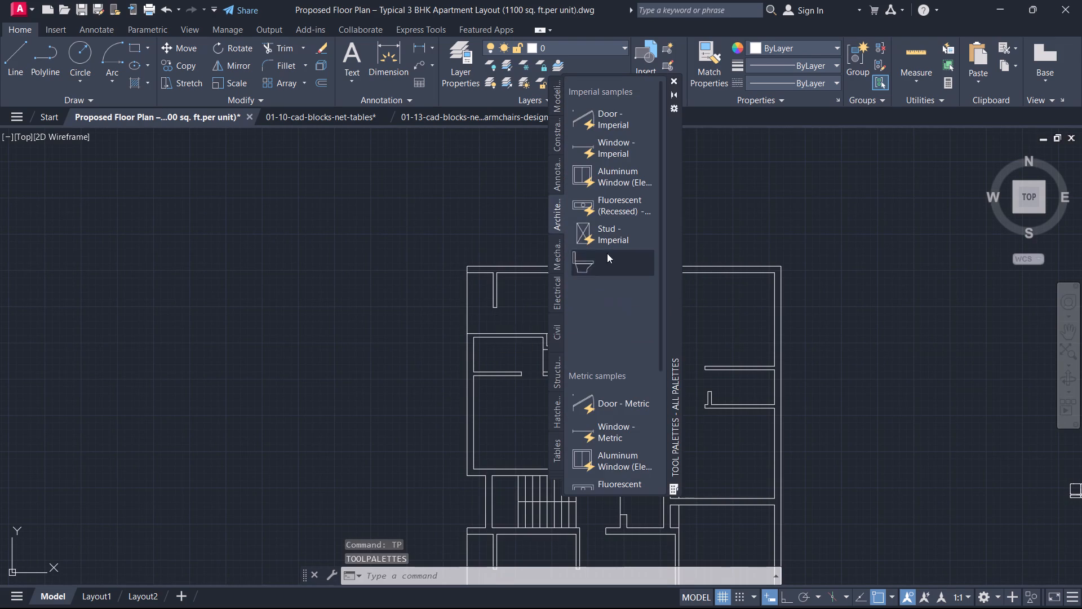
scroll(597, 239, "up", 3)
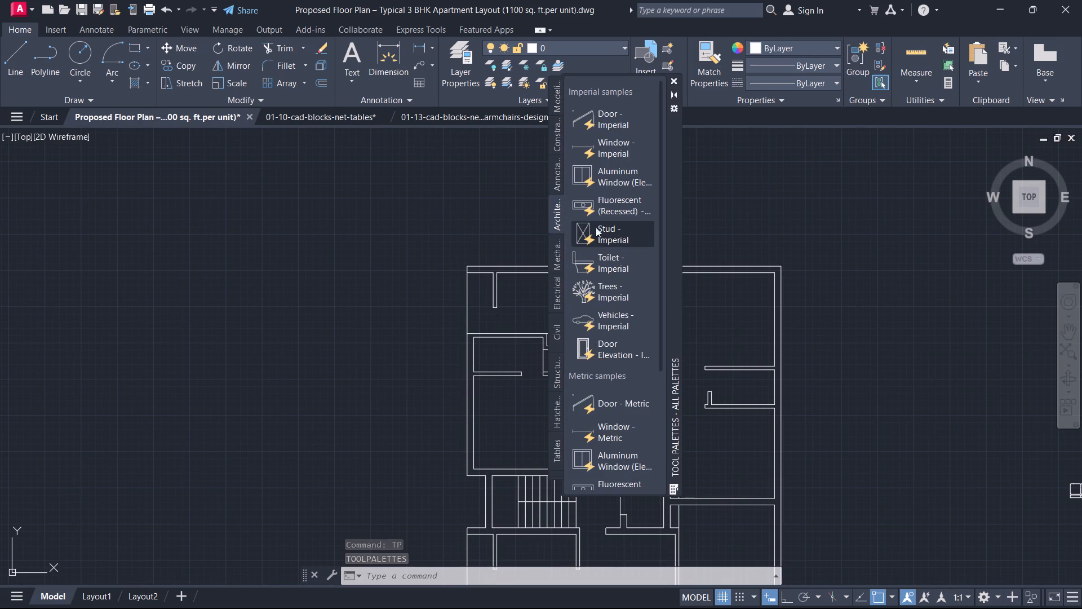
left_click(597, 268)
left_click(831, 294)
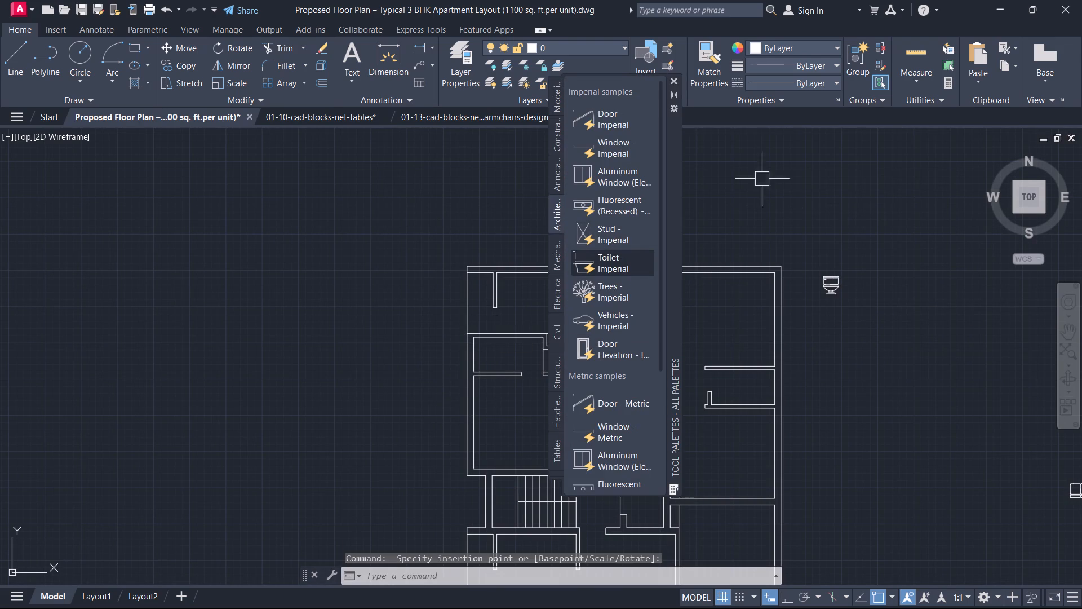
left_click_drag(673, 76, 675, 82)
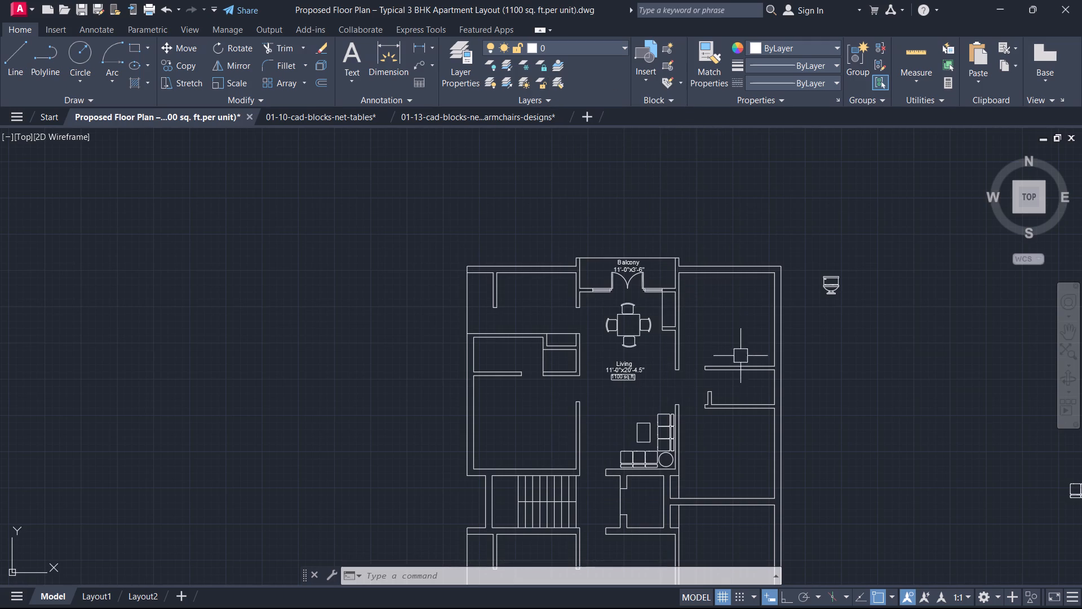
Switch the inserted toilet block to its Elongated (Plan) view.
scroll(861, 314, "up", 1)
middle_click_drag(856, 312, 766, 329)
left_click(751, 327)
left_click(698, 252)
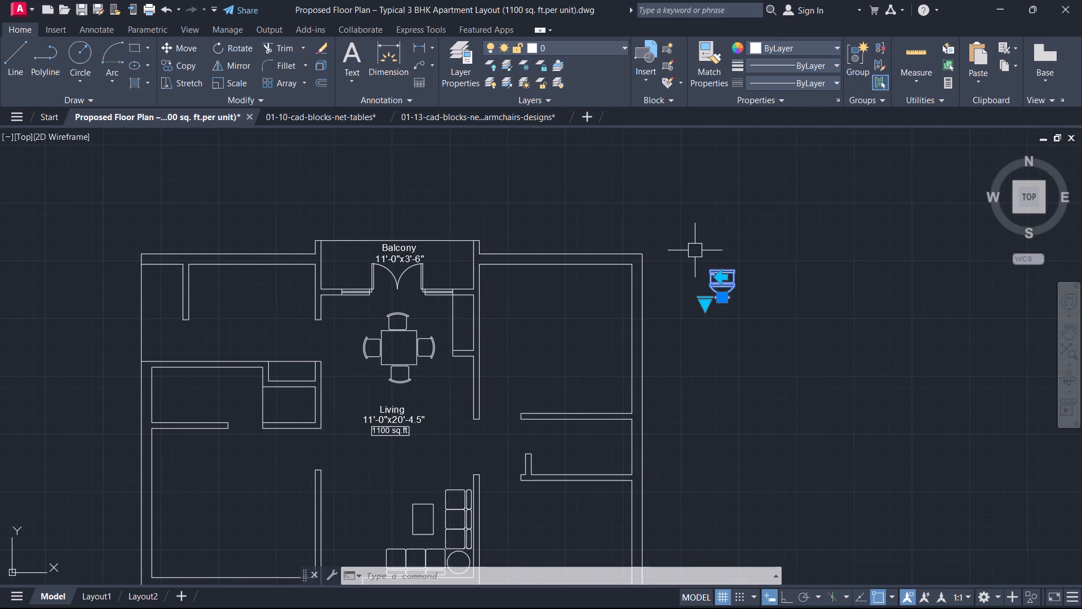
scroll(742, 290, "up", 1)
middle_click_drag(764, 335, 770, 338)
left_click(691, 320)
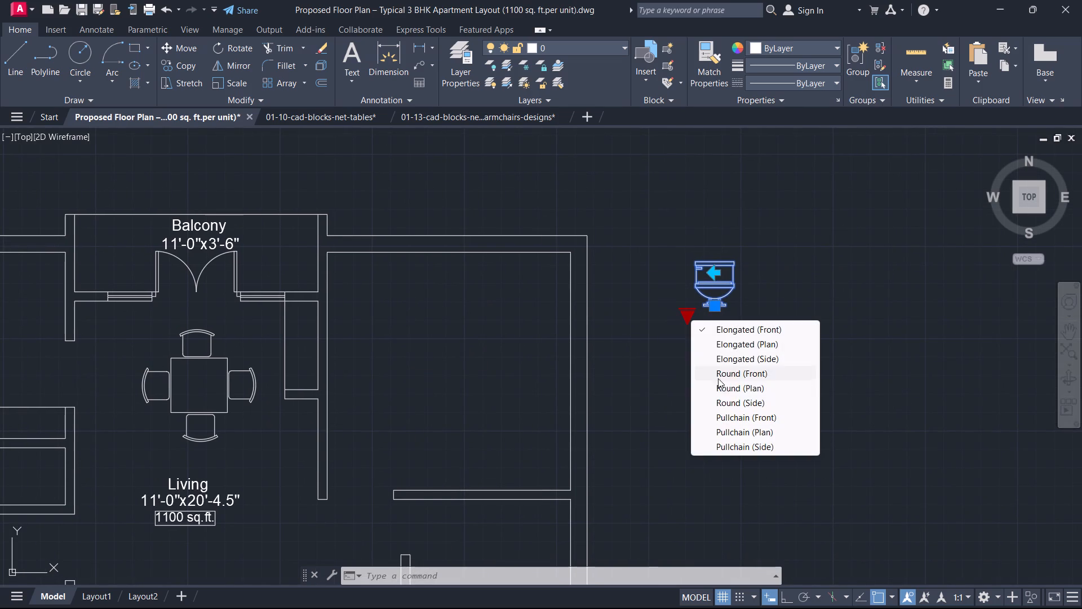
left_click(730, 349)
middle_click_drag(715, 359, 726, 389)
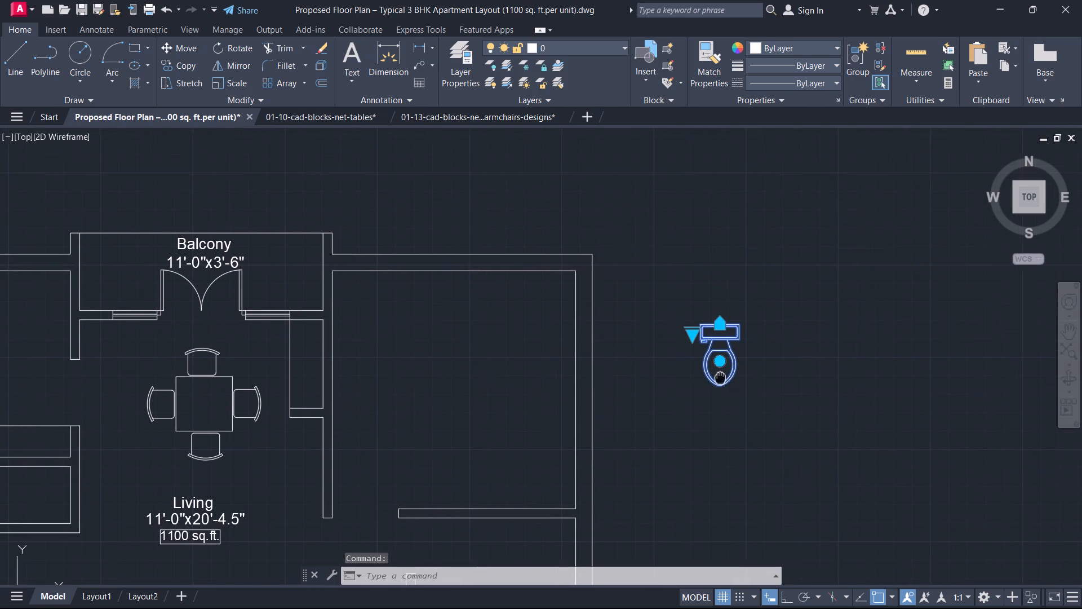
middle_click_drag(726, 389, 730, 392)
Copy the toilet block by its tank's top midpoint onto the upper inner wall of the small room on the plan's left side.
left_click_drag(762, 392, 743, 373)
left_click(712, 337)
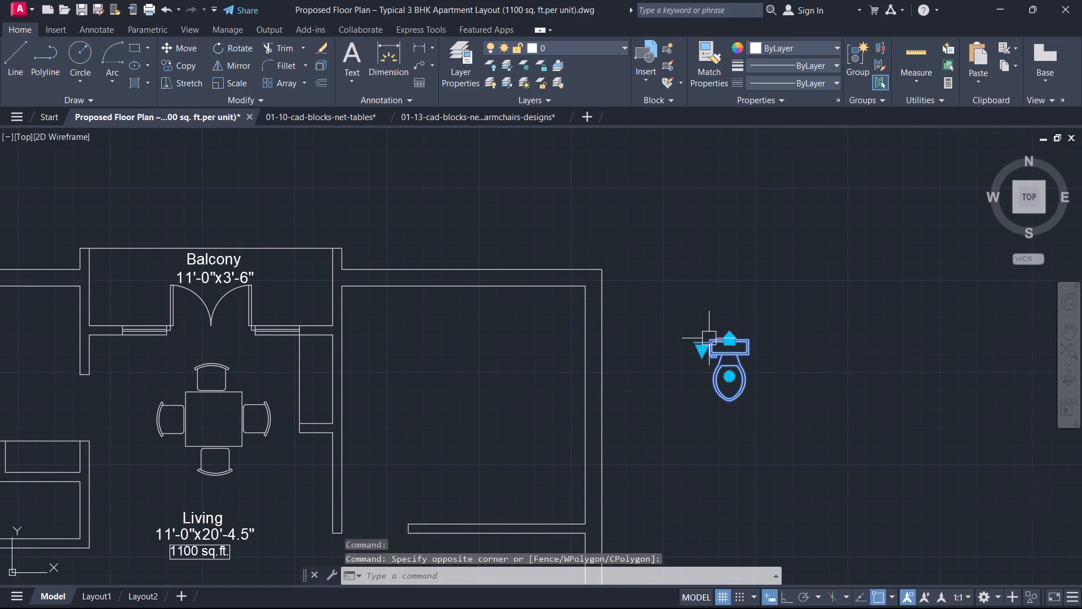
key("c")
type("o")
key("space")
scroll(711, 369, "up", 2)
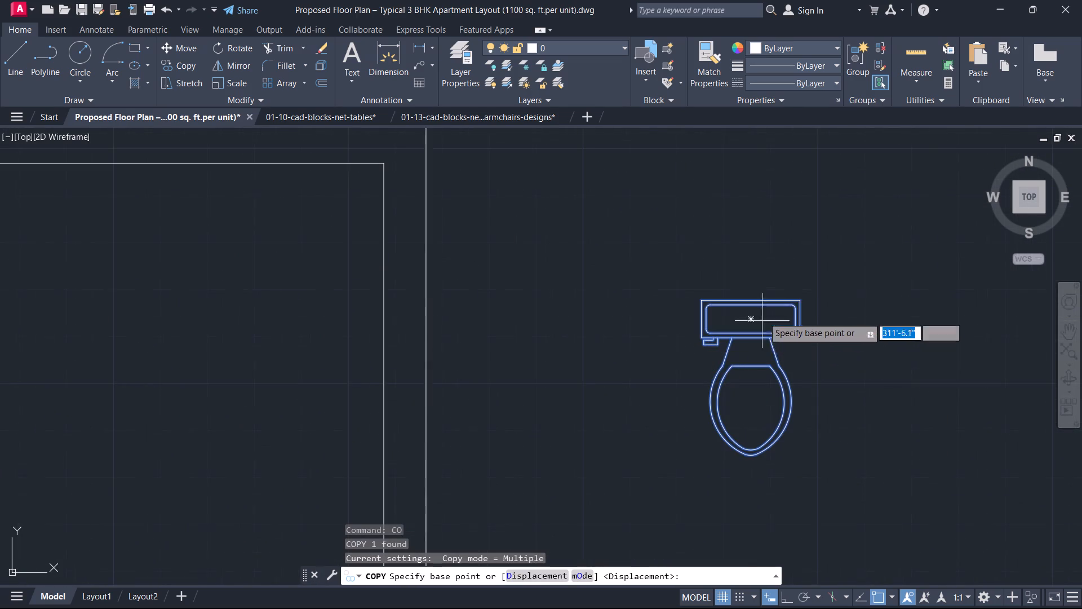
left_click(753, 298)
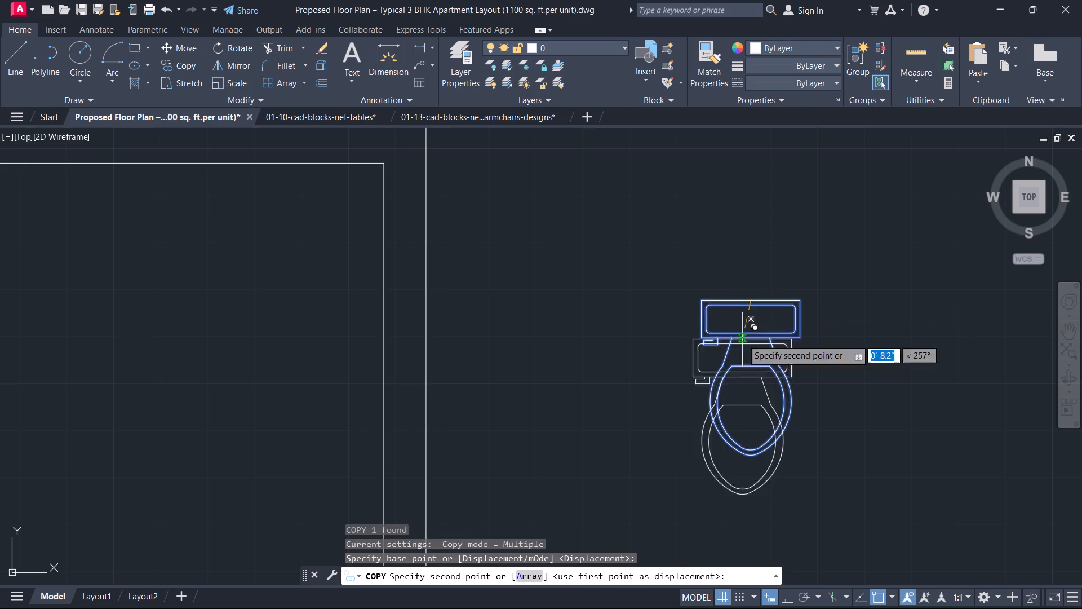
scroll(716, 362, "down", 3)
middle_click_drag(711, 367, 862, 295)
middle_click_drag(534, 502, 755, 360)
middle_click_drag(551, 233, 553, 235)
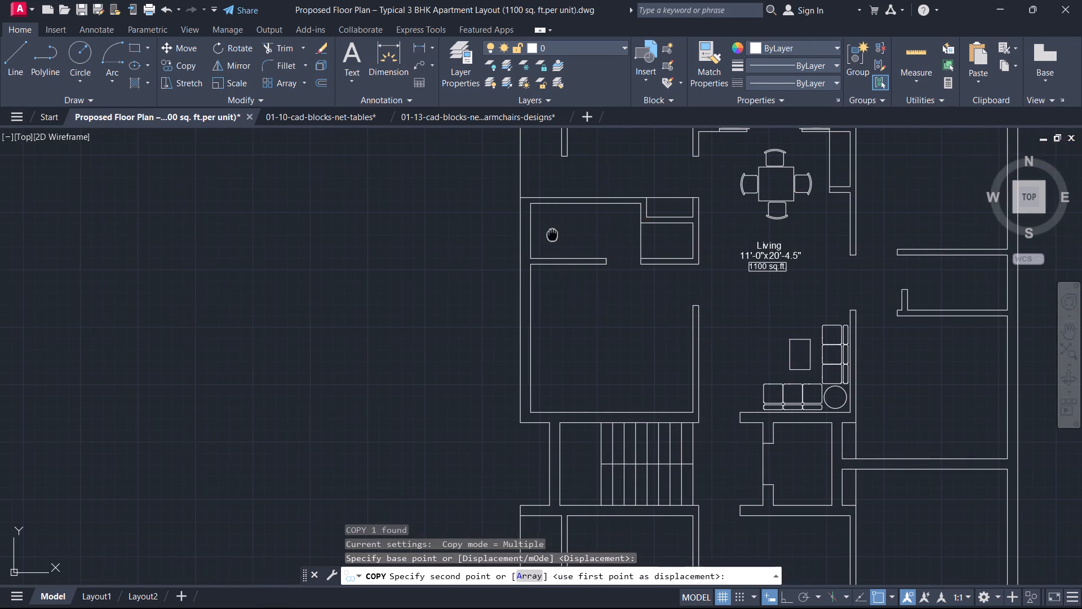
middle_click_drag(553, 235, 553, 276)
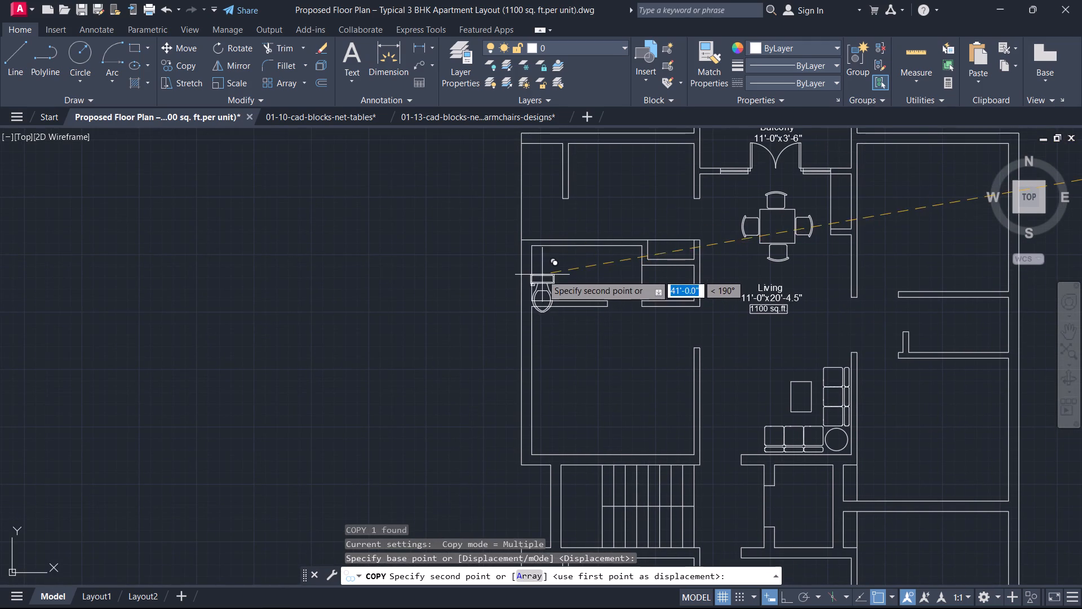
scroll(524, 217, "up", 1)
scroll(584, 275, "up", 2)
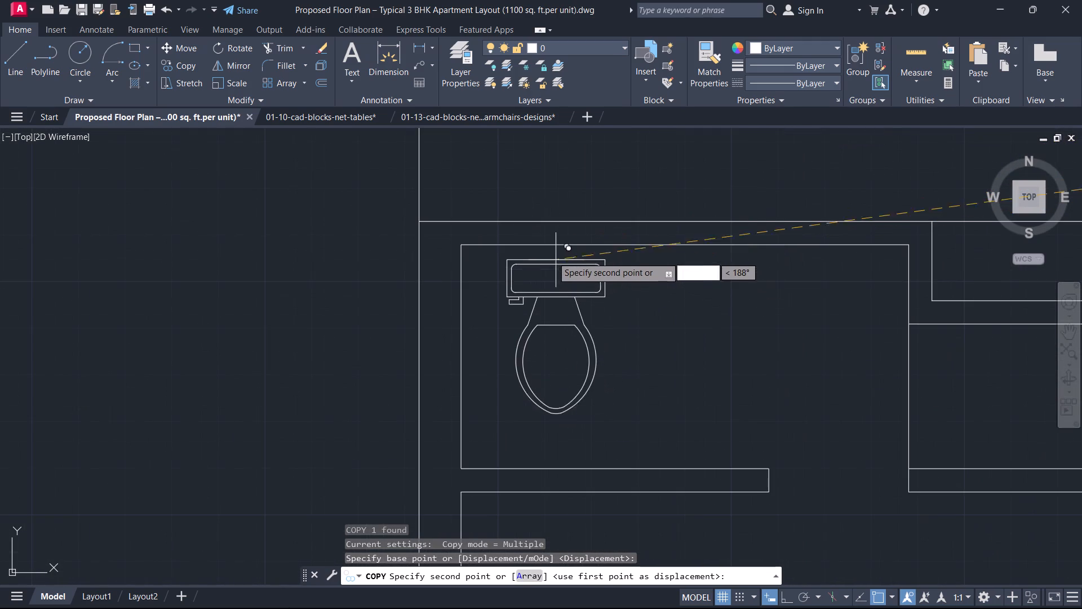
left_click(548, 247)
key("Escape")
Move the copied toilet about 2.5 inches down, clear of the room's upper wall.
left_click(560, 284)
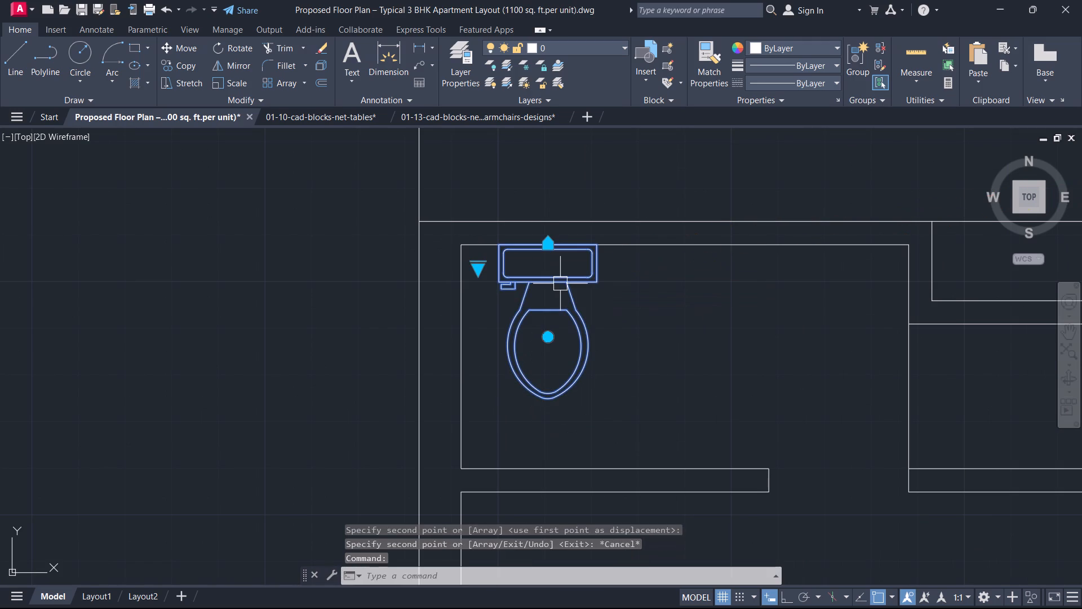
type("m")
key("space")
left_click(560, 284)
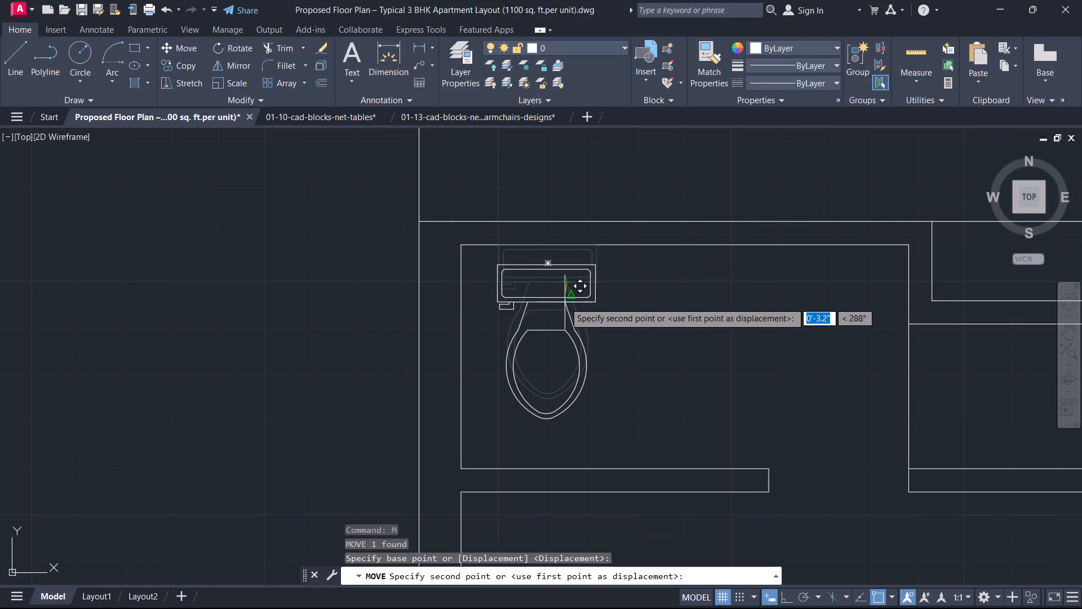
scroll(563, 298, "up", 2)
middle_click_drag(563, 298, 571, 310)
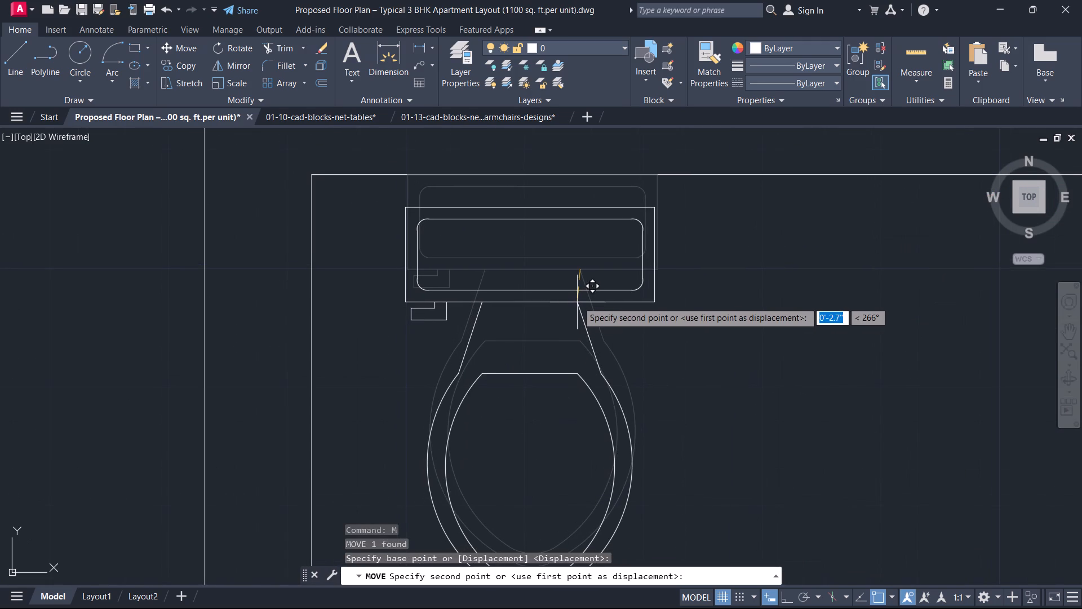
left_click(578, 299)
key("Escape")
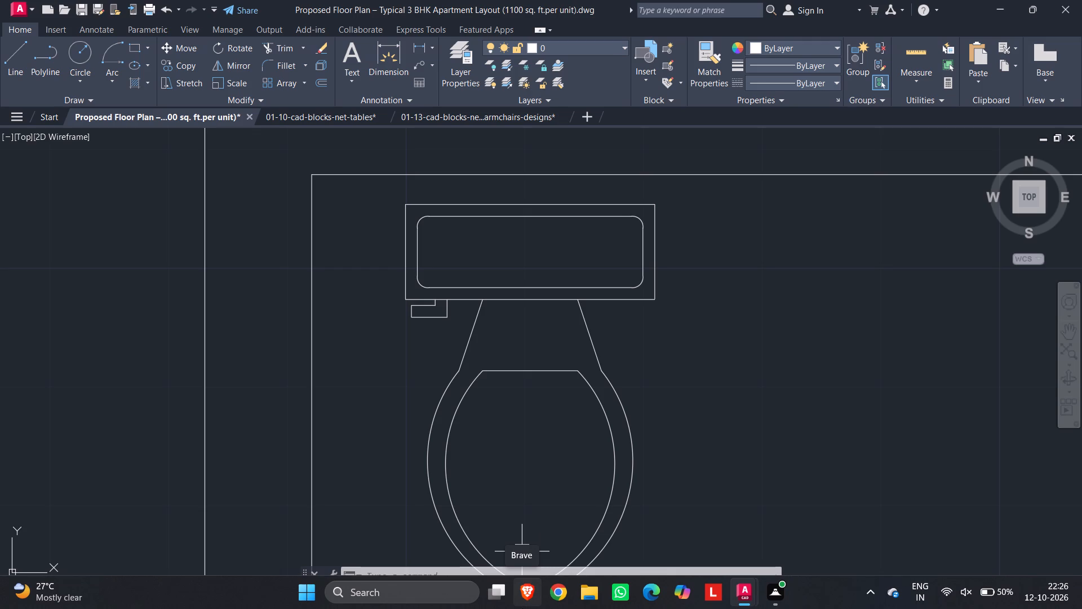
Add a two-line multiline text label beside the toilet fixture reading Toilet and 8'-0"x4'-0".
scroll(332, 422, "down", 3)
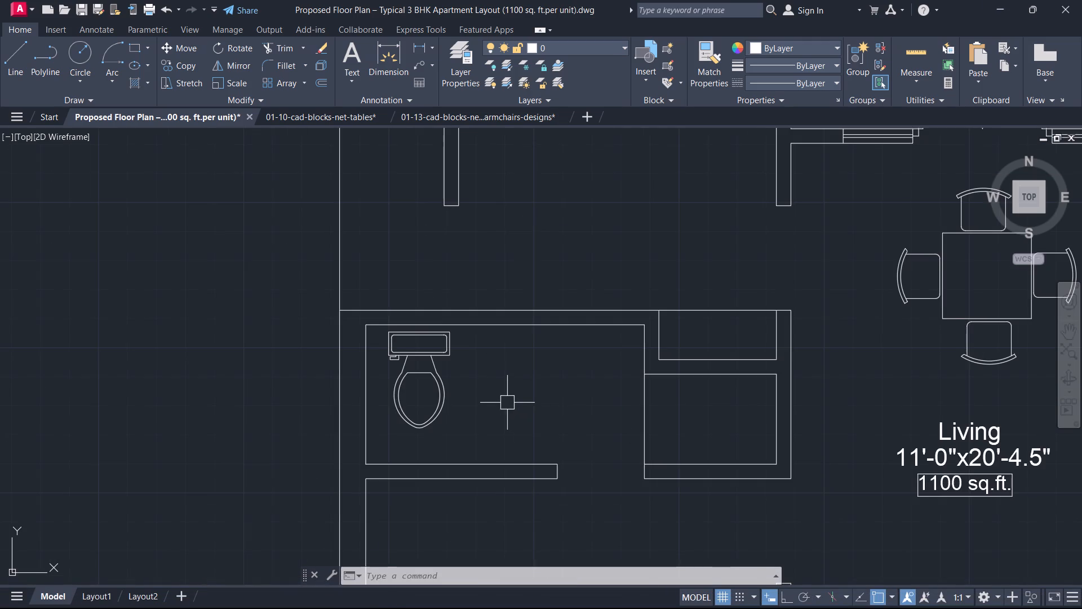
middle_click_drag(498, 399, 477, 350)
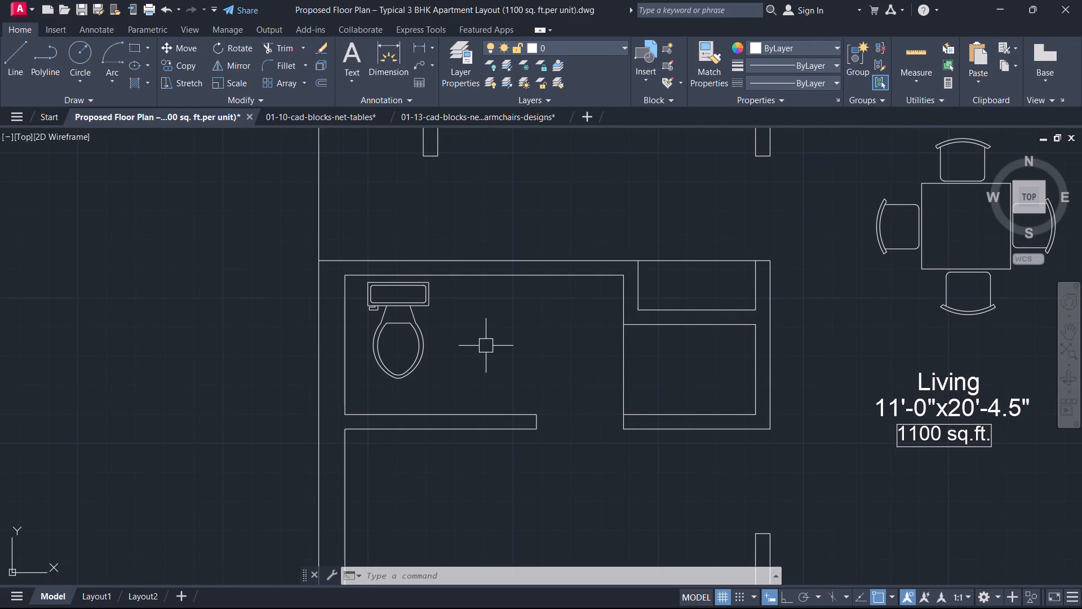
scroll(477, 370, "down", 3)
scroll(494, 367, "up", 2)
middle_click_drag(494, 367, 513, 358)
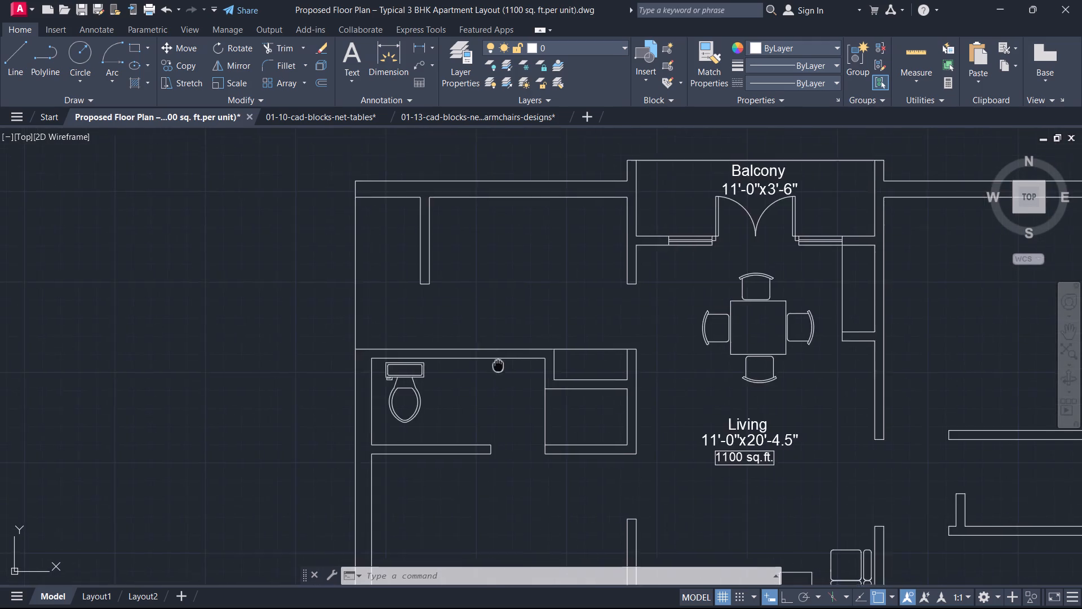
middle_click_drag(513, 358, 601, 302)
key("t")
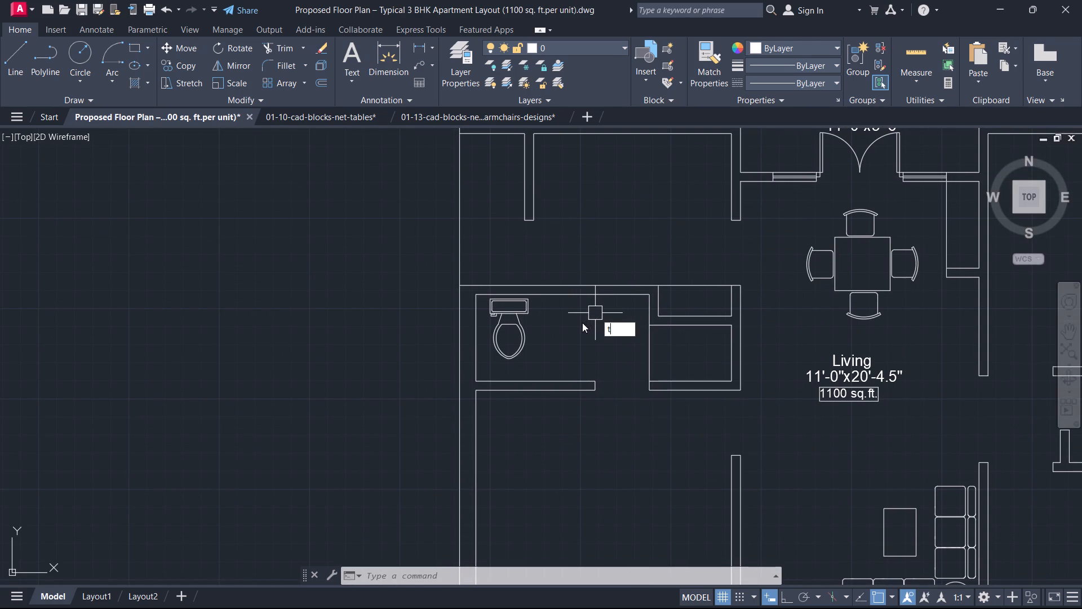
key("space")
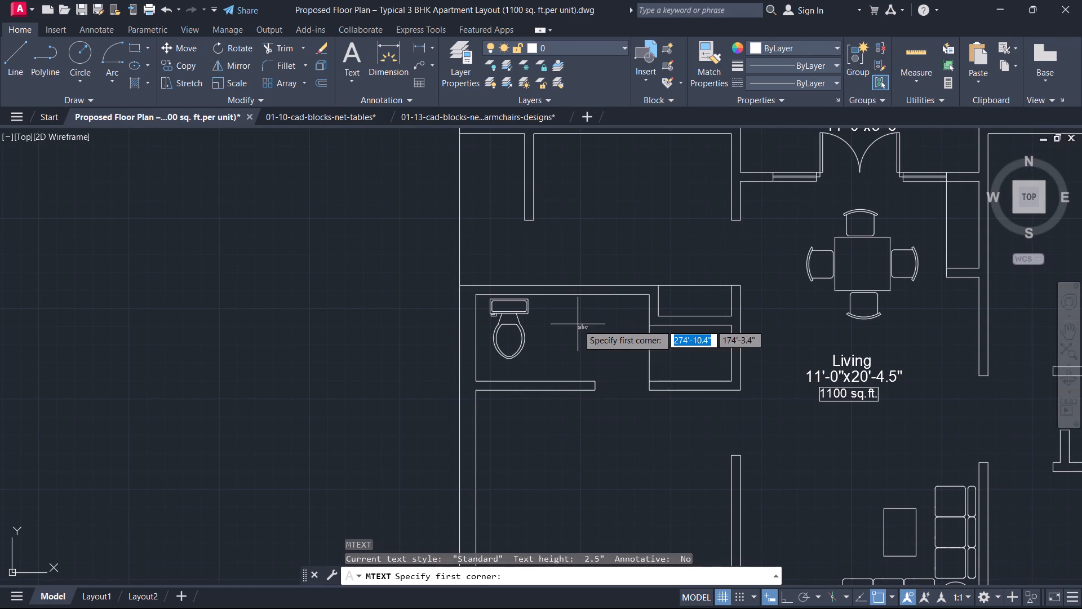
left_click_drag(566, 315, 570, 323)
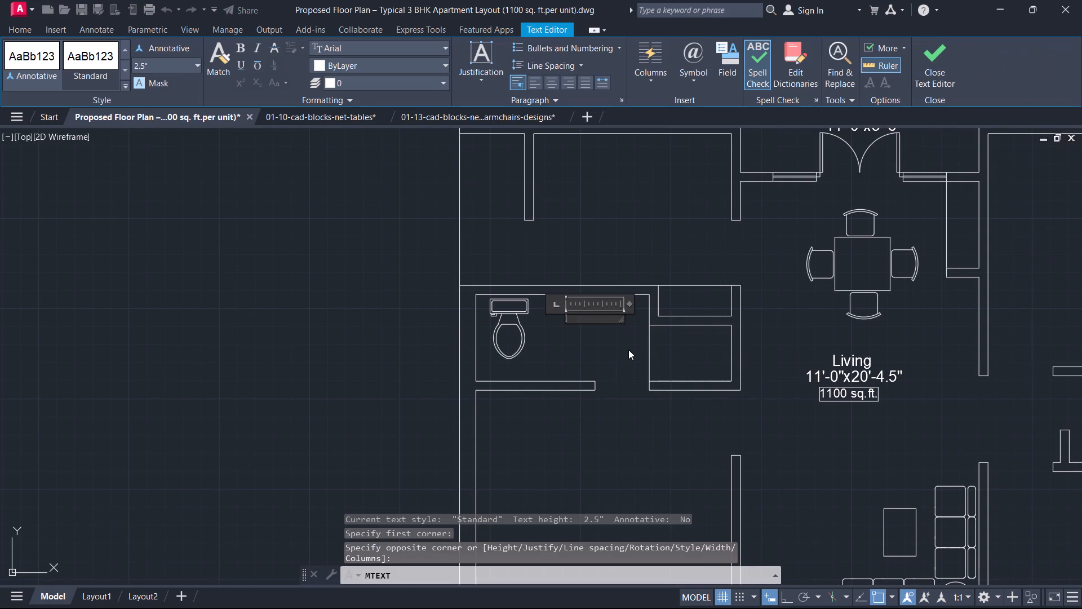
key("t")
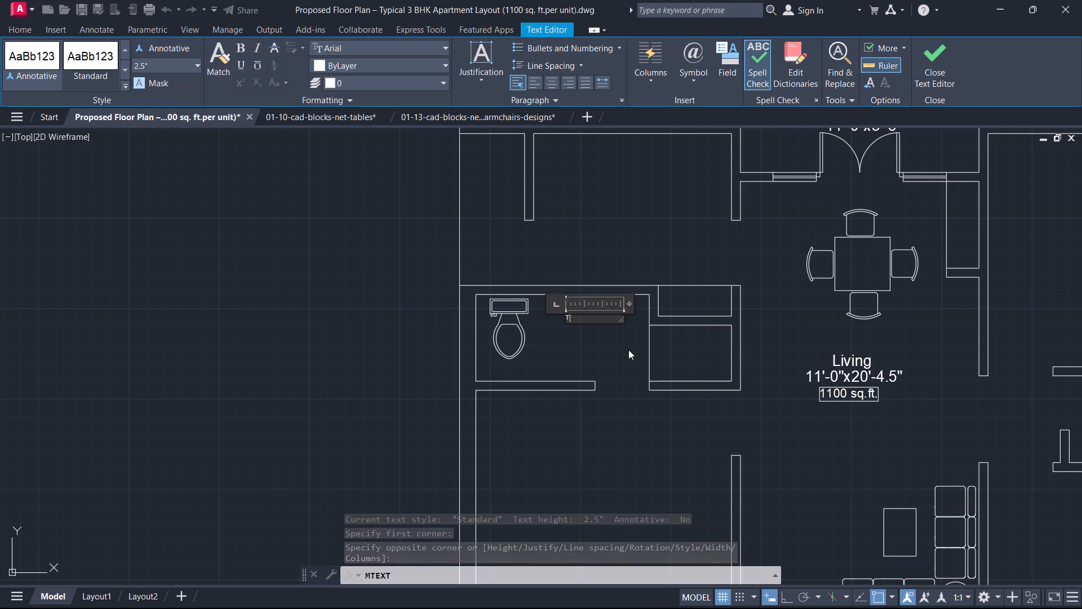
type("oilet")
key("Return")
key("7")
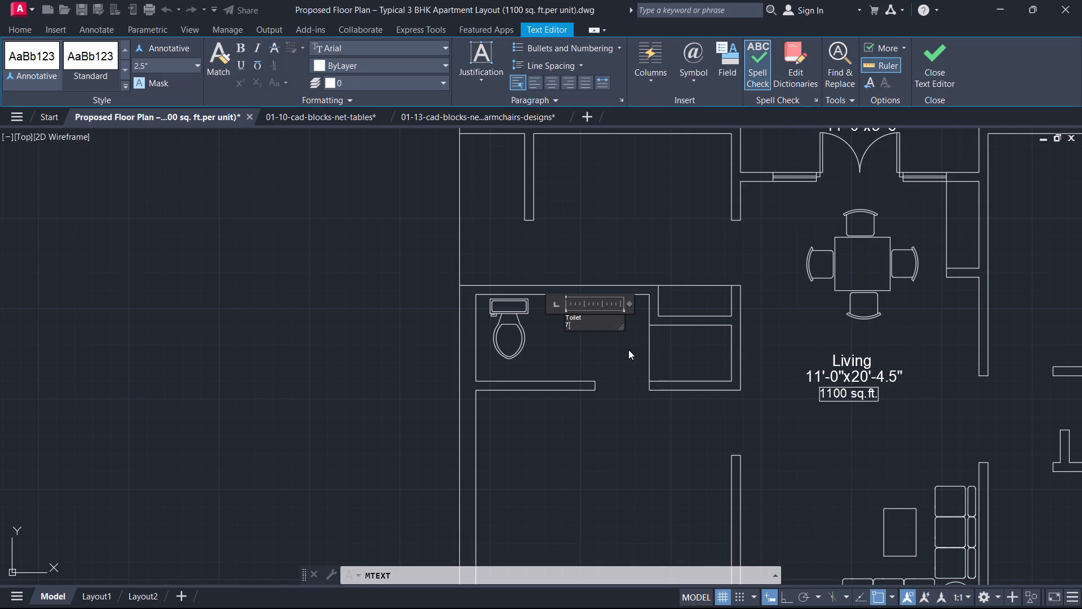
key("BackSpace")
key("8")
key("apostrophe")
type("-0\"")
type("x4'")
key("equal")
key("BackSpace")
key("minus")
key("0")
key("shift+quotedbl")
Set the whole Toilet label's text height to 6" and indent its first line by one space.
key("ctrl+a")
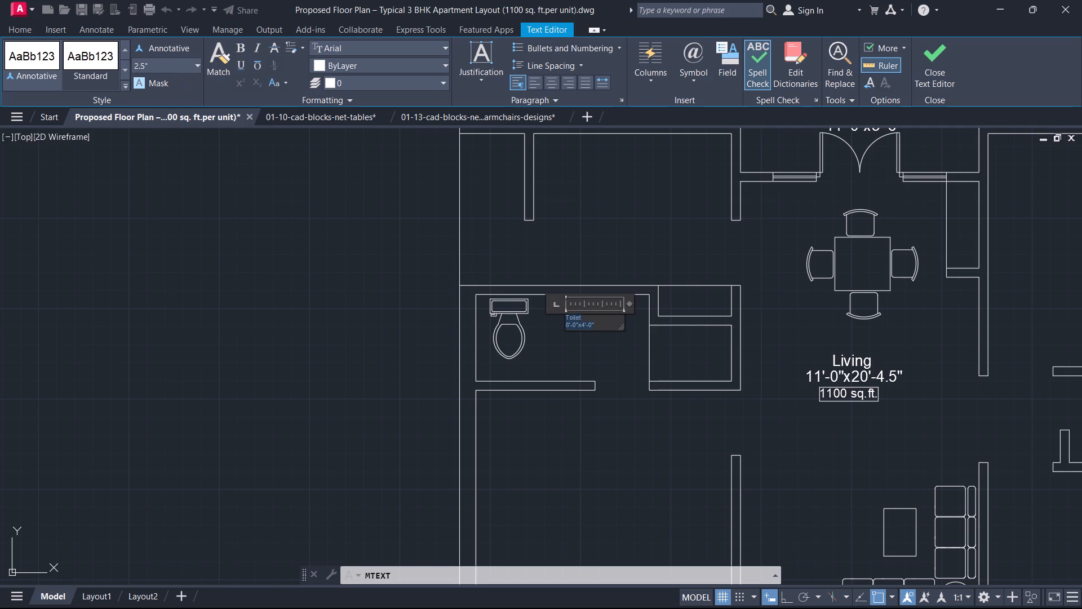
left_click(172, 67)
key("6")
key("Return")
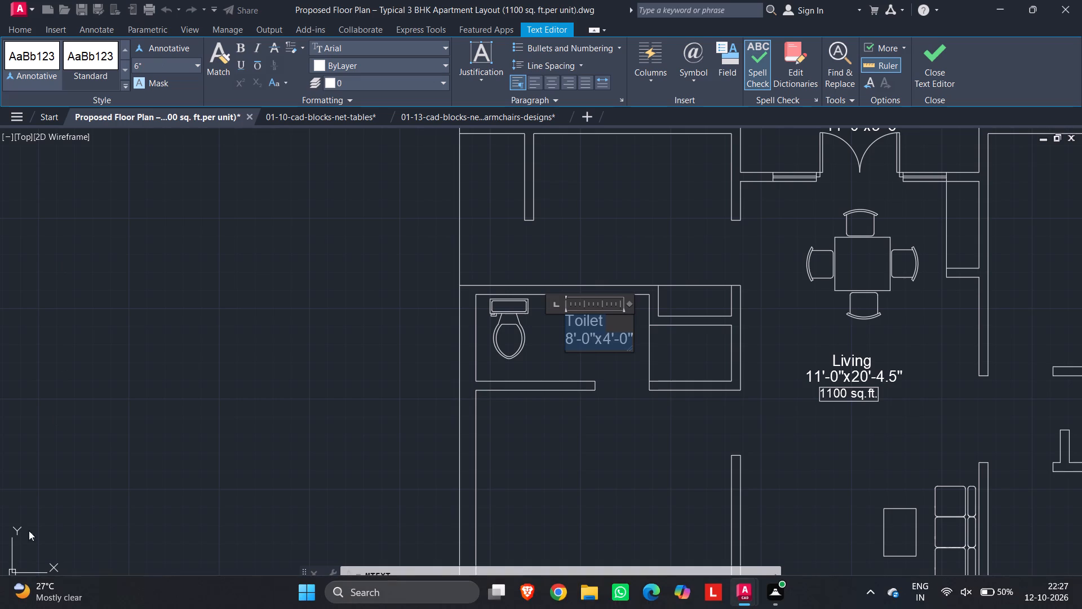
left_click(574, 325)
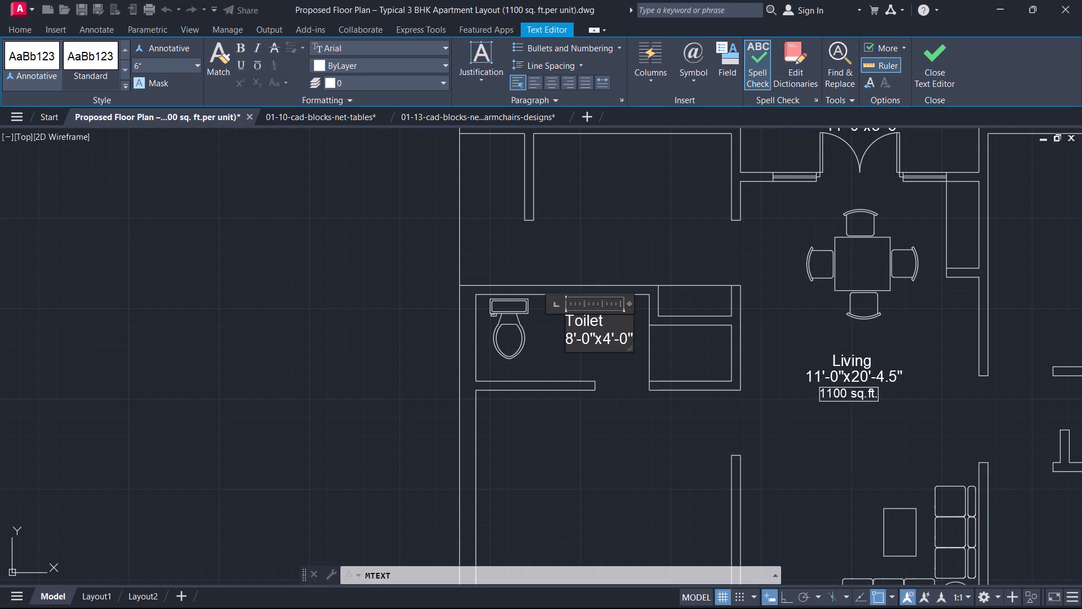
left_click(568, 322)
key("space")
left_click(944, 82)
scroll(636, 386, "up", 1)
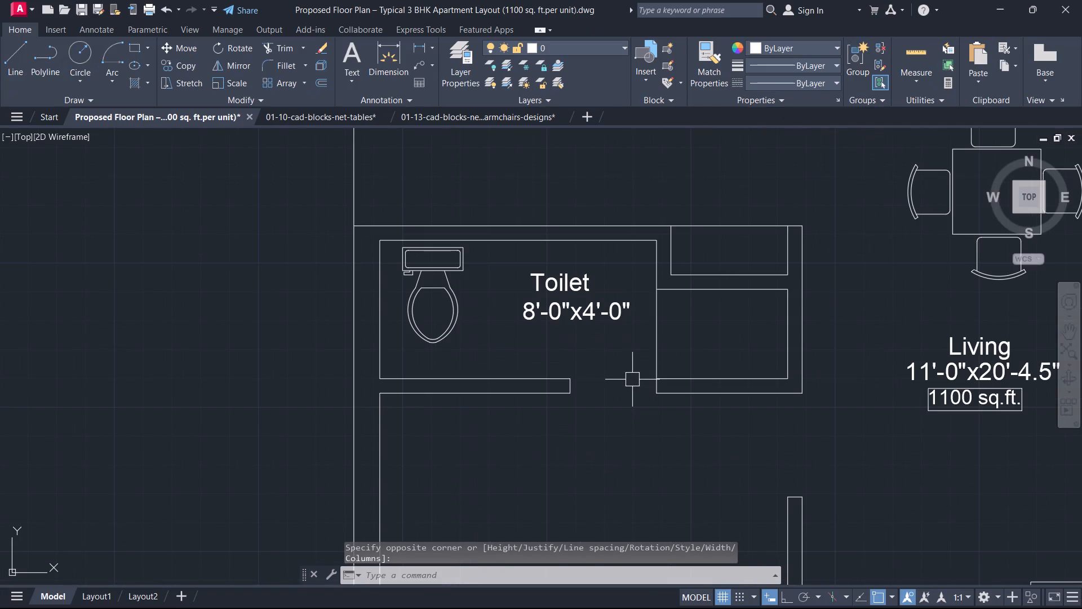
Copy the two-line Toilet label into the small upper compartment beside the toilet room.
left_click(587, 319)
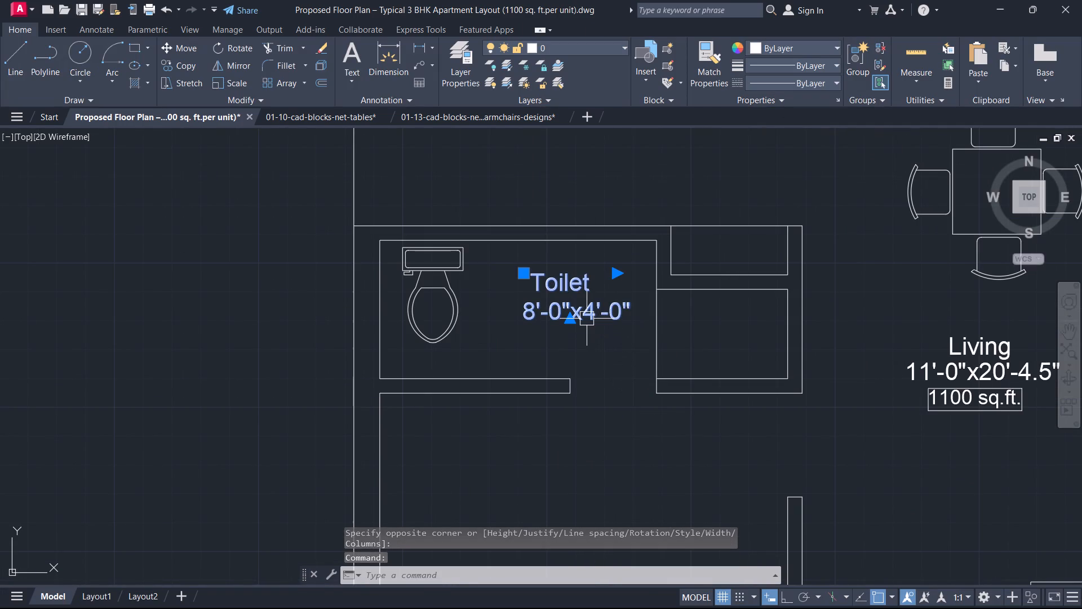
type("co")
key("space")
left_click_drag(584, 312, 595, 312)
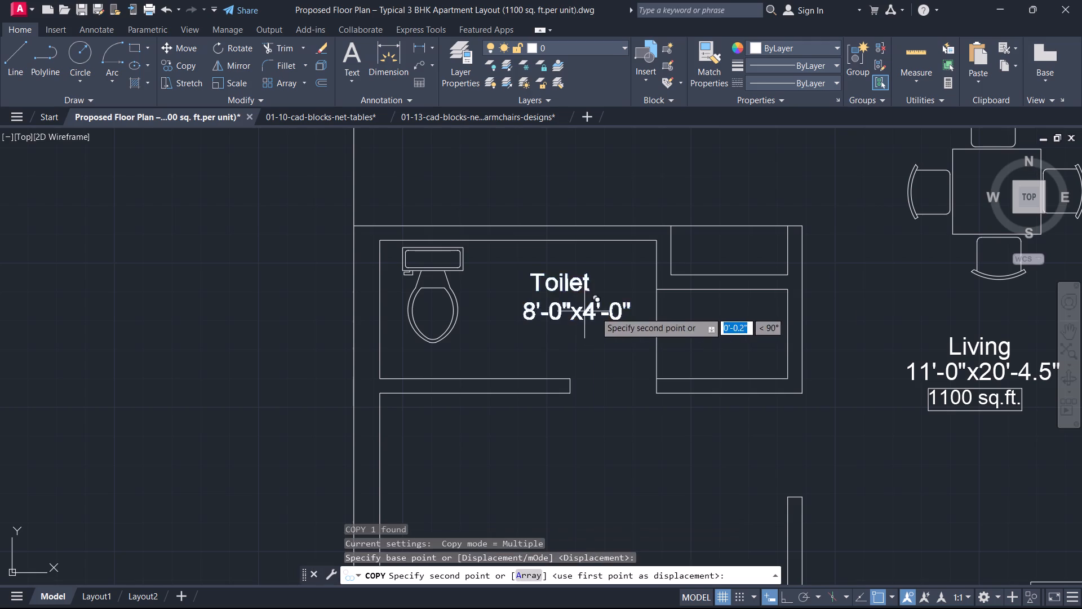
scroll(767, 264, "up", 2)
middle_click_drag(755, 297, 742, 356)
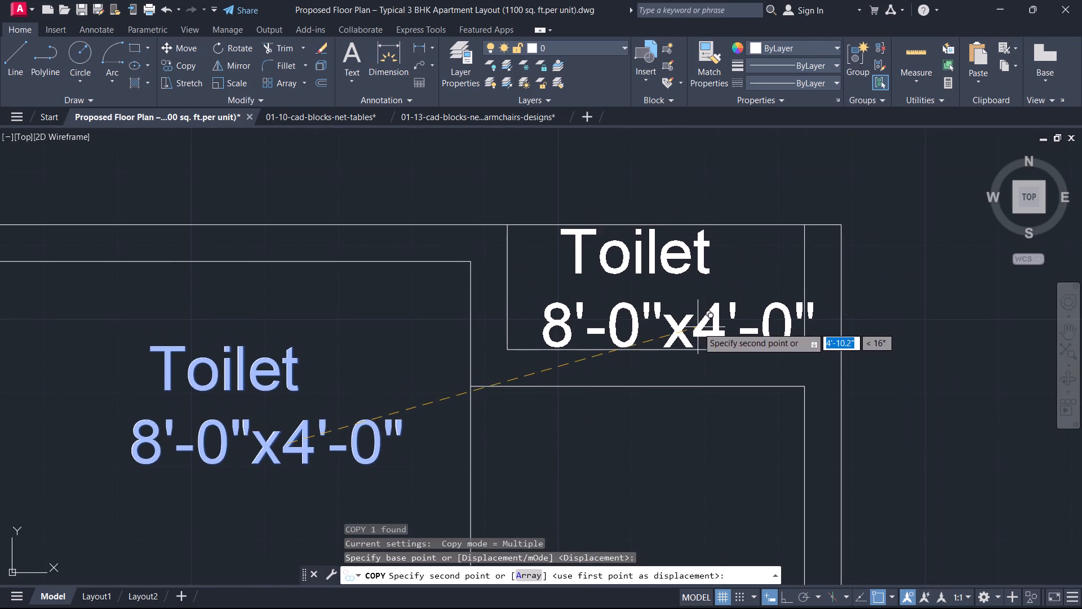
left_click(701, 322)
key("Escape")
Replace the copied label's whole text with CB.
left_click(688, 304)
double_click(686, 304)
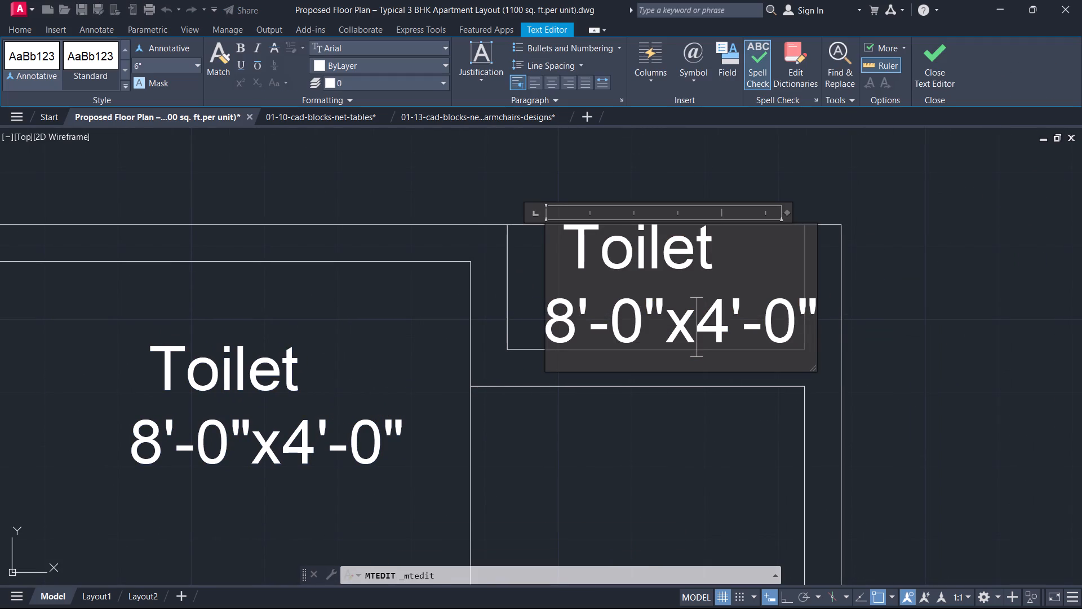
key("ctrl+a")
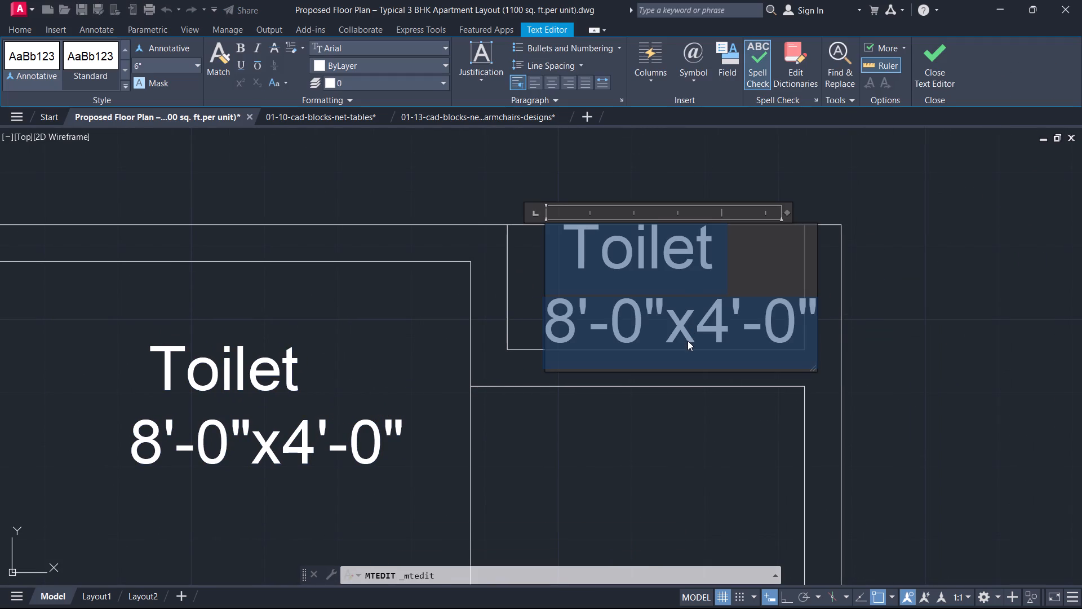
key("c")
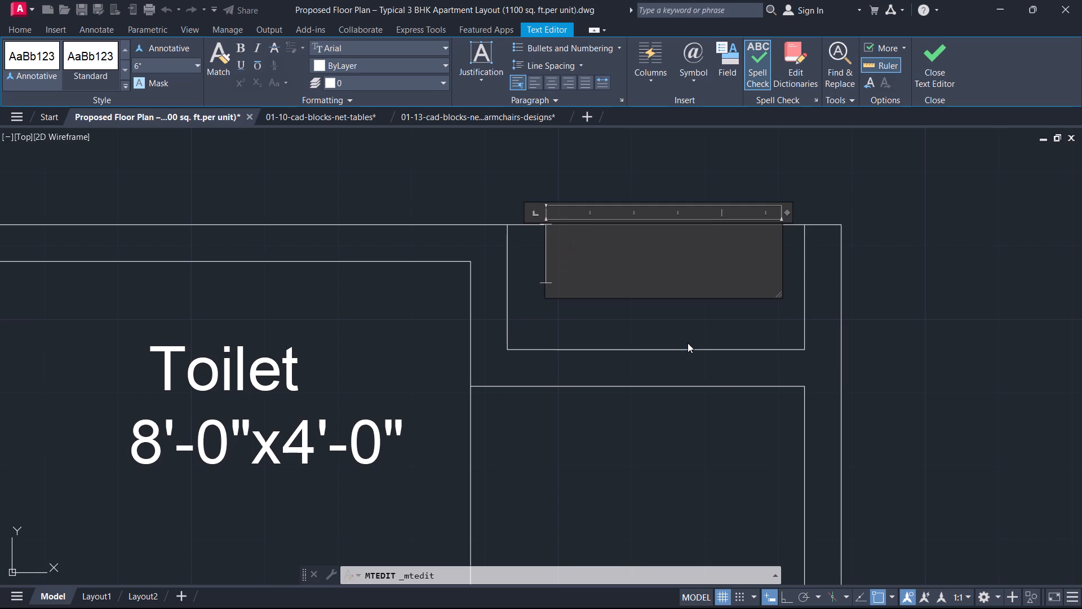
type("CB")
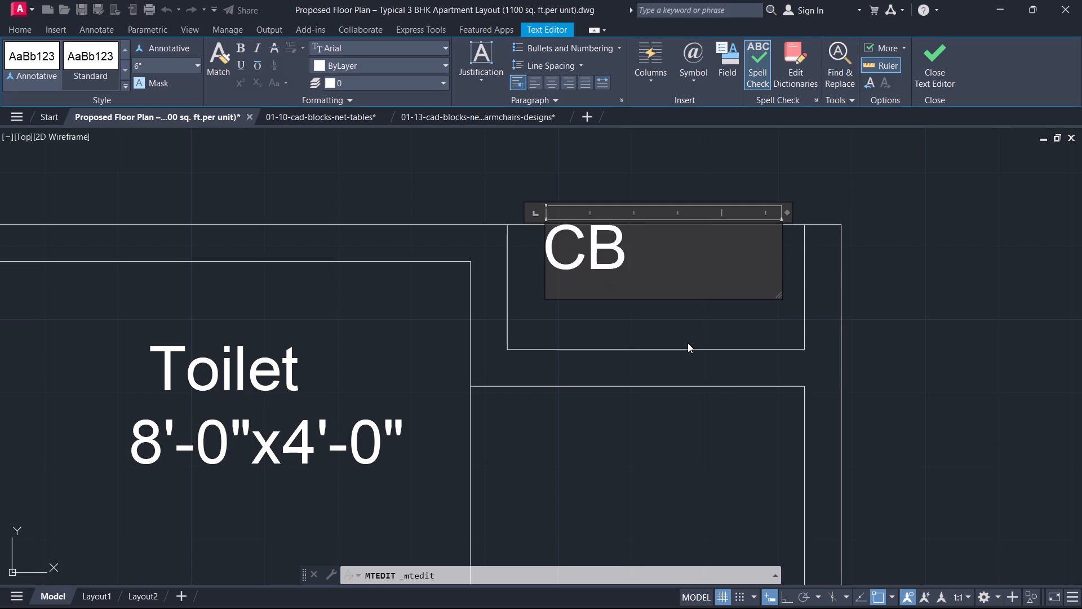
left_click(932, 76)
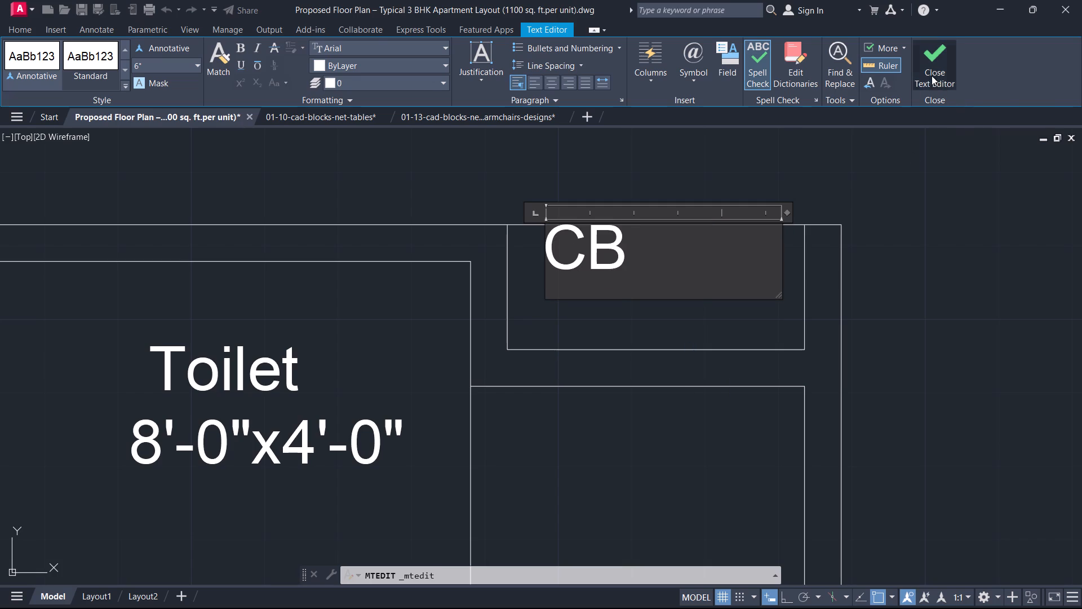
Move the CB label down and right toward the middle of its compartment.
left_click(610, 248)
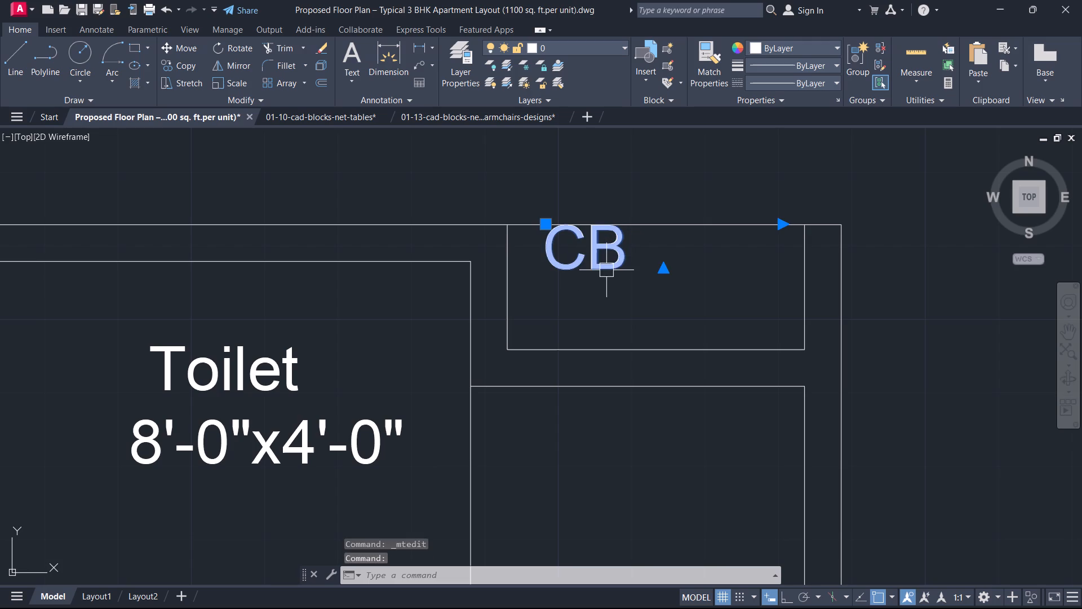
key("m")
key("space")
left_click(605, 271)
scroll(659, 323, "up", 2)
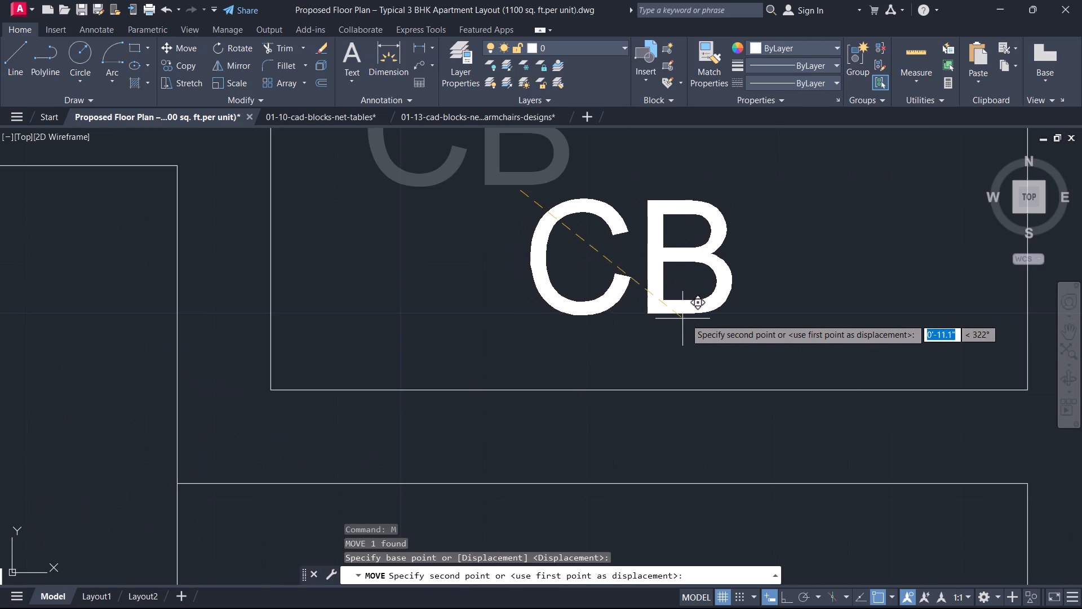
left_click(703, 319)
scroll(697, 325, "down", 3)
scroll(696, 329, "up", 2)
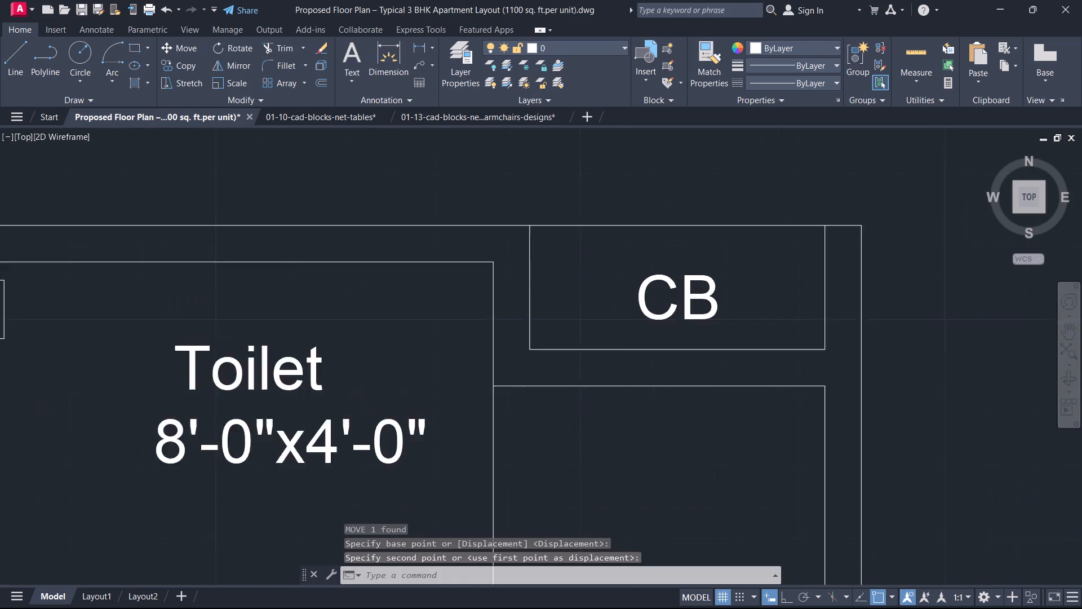
Nudge the CB label slightly upward to centre it vertically in its compartment.
scroll(696, 329, "up", 1)
left_click(696, 312)
left_click(653, 279)
type("M")
key("space")
left_click(657, 293)
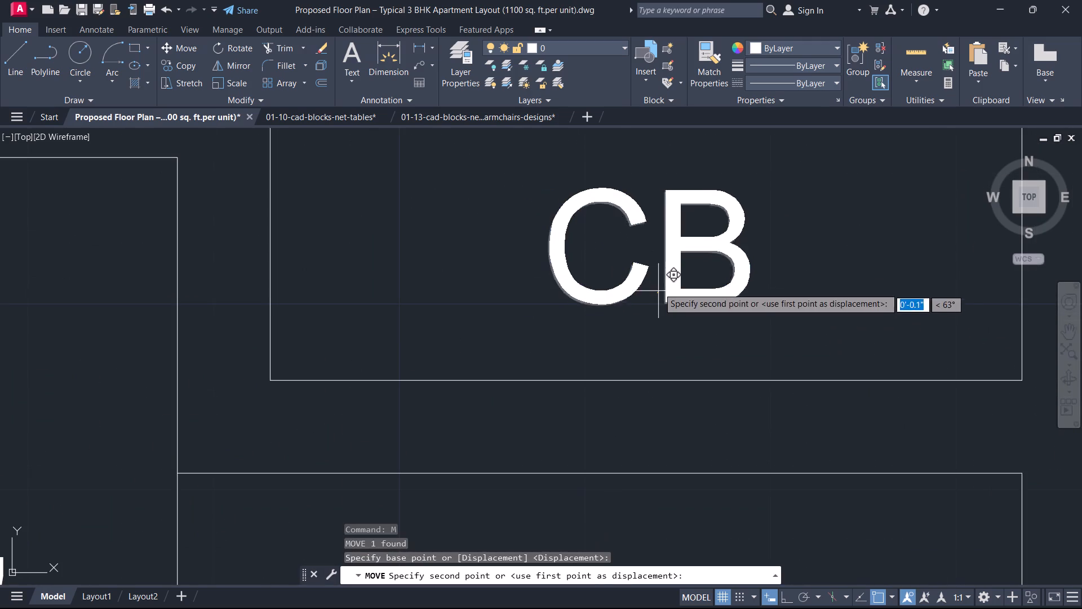
middle_click_drag(658, 258, 640, 355)
left_click(640, 355)
key("Escape")
scroll(659, 376, "down", 3)
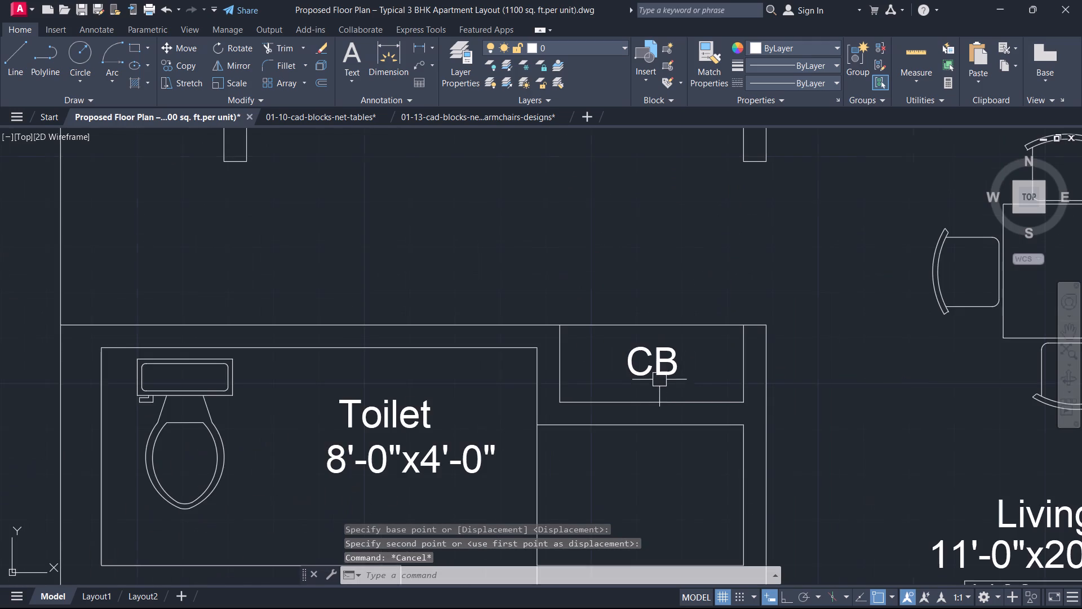
Copy the CB label into the larger compartment directly below it.
middle_click_drag(661, 387, 693, 360)
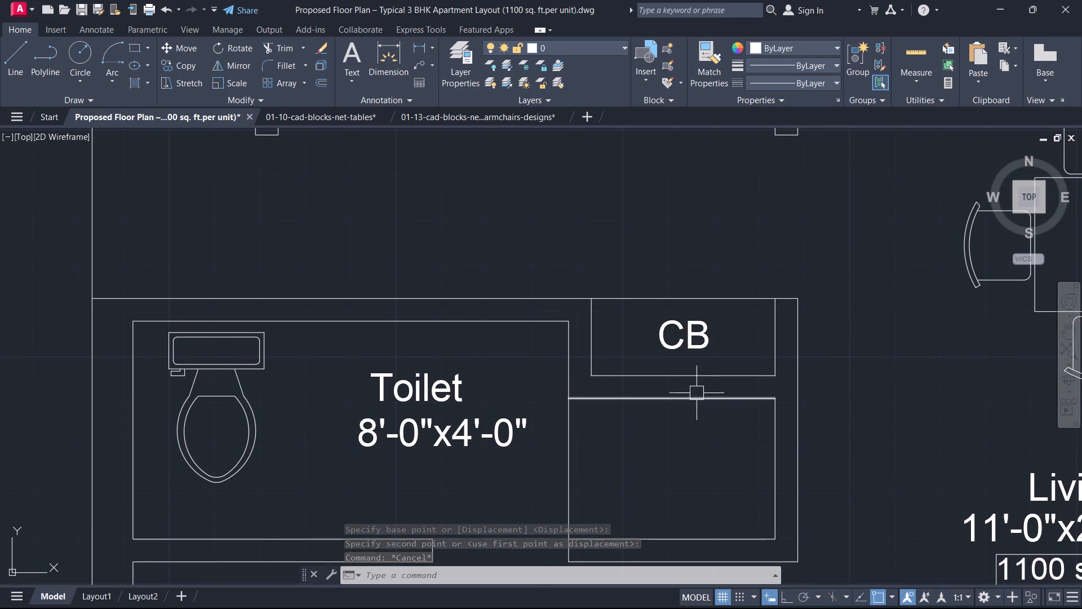
left_click(686, 339)
key("c")
key("o")
key("space")
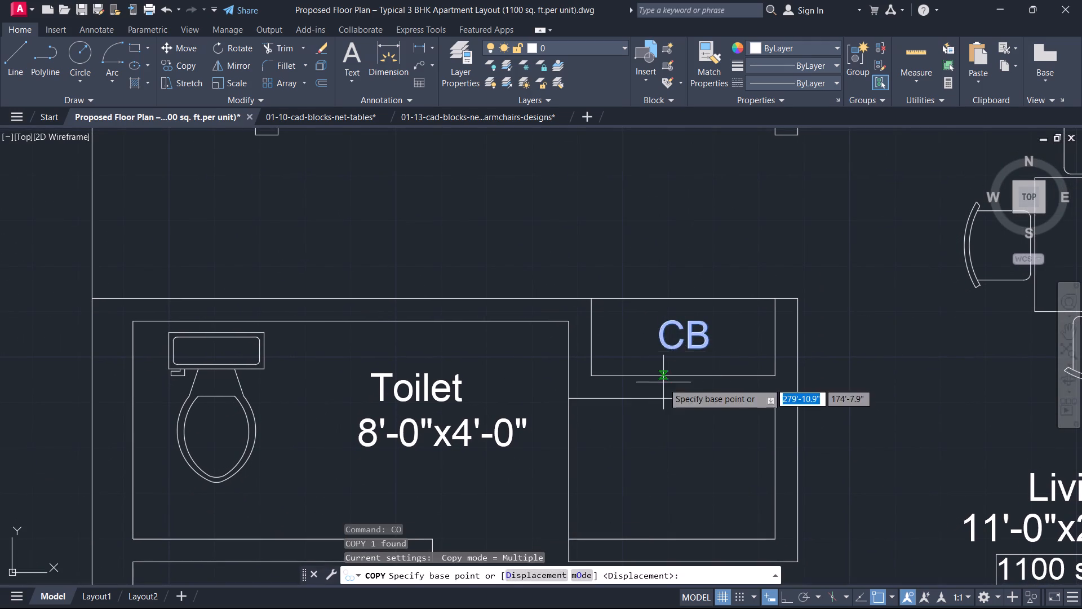
left_click(677, 331)
middle_click_drag(677, 477, 671, 414)
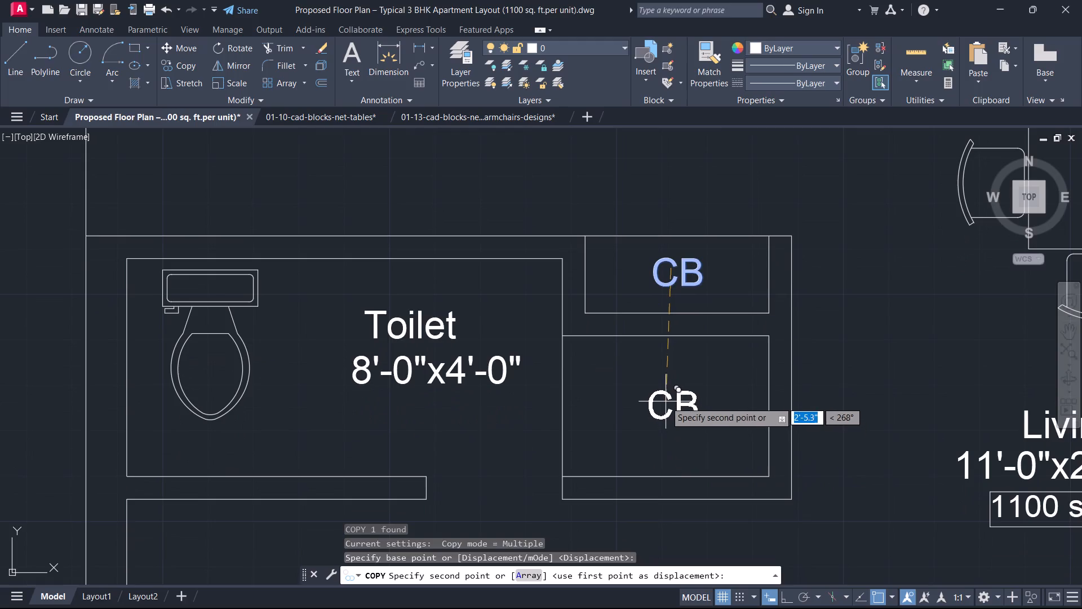
left_click(666, 401)
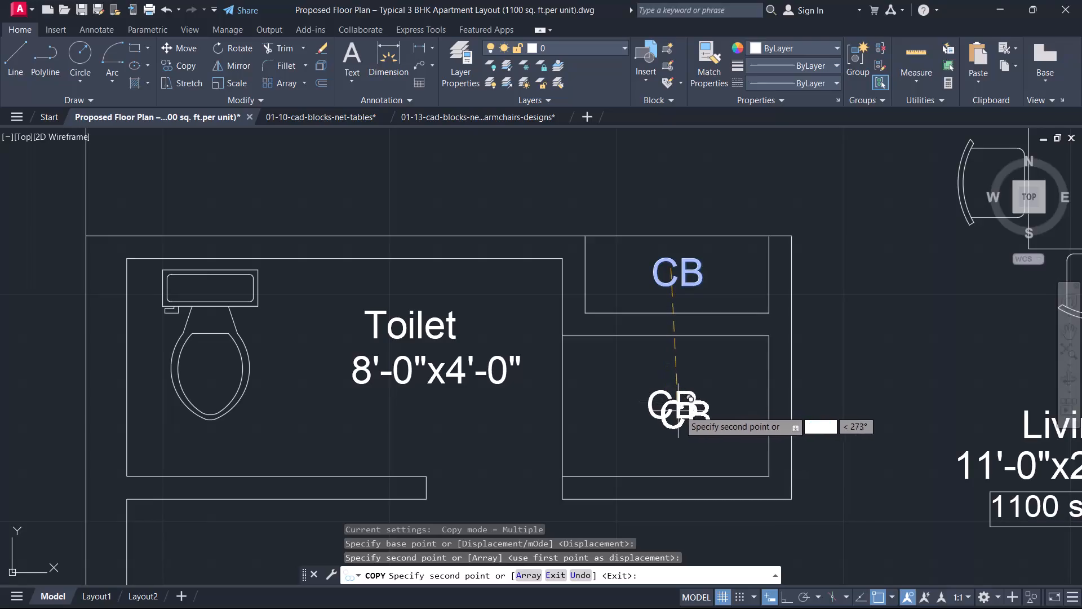
key("Escape")
Change the copied label in the larger lower compartment to W/M.
double_click(680, 410)
left_click_drag(719, 418, 644, 411)
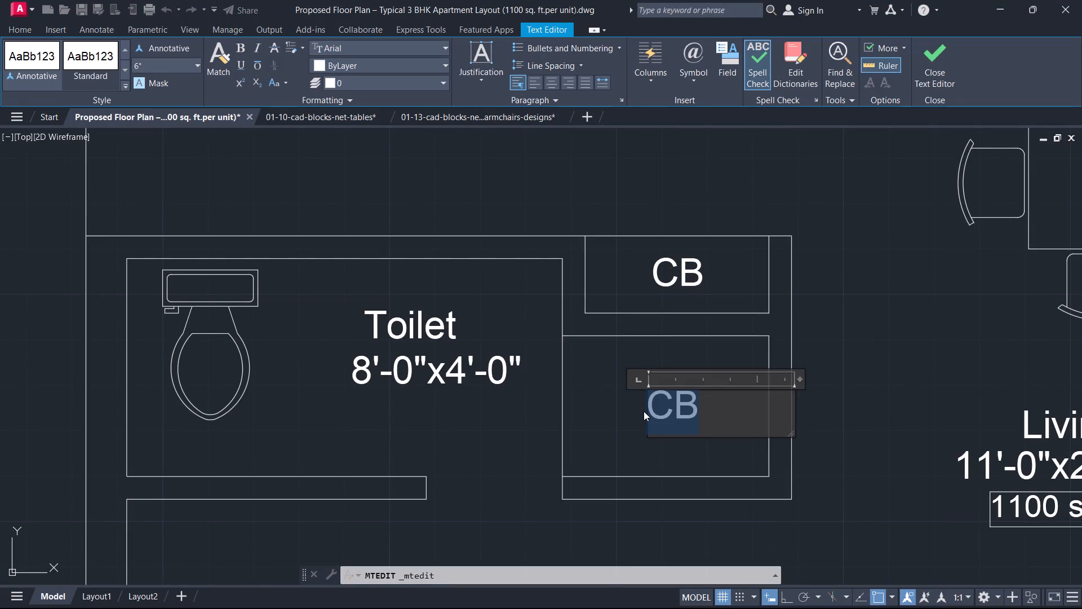
type("W/")
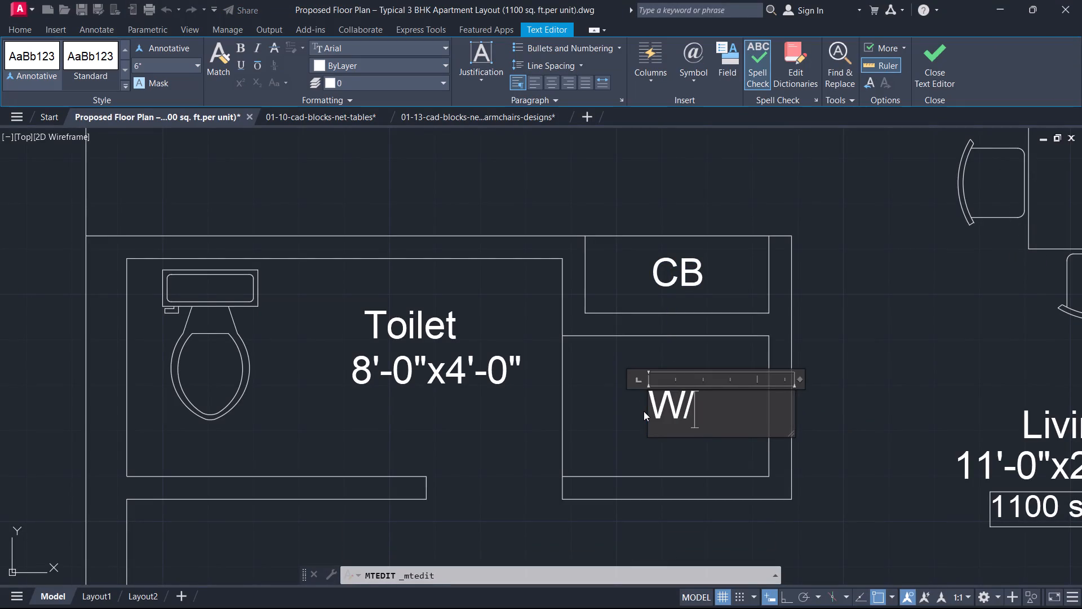
key("m")
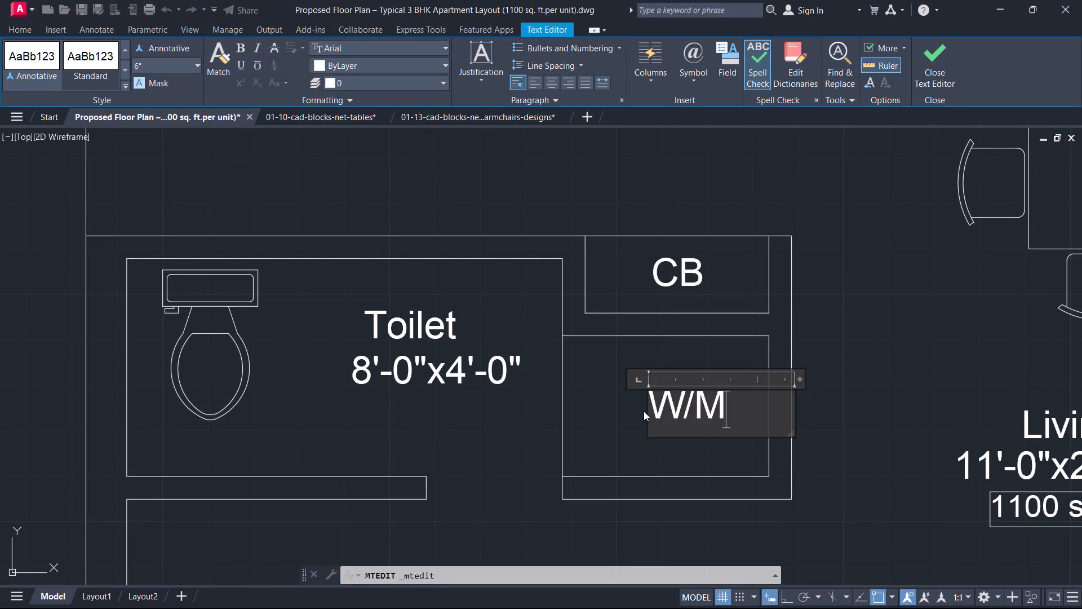
left_click(939, 71)
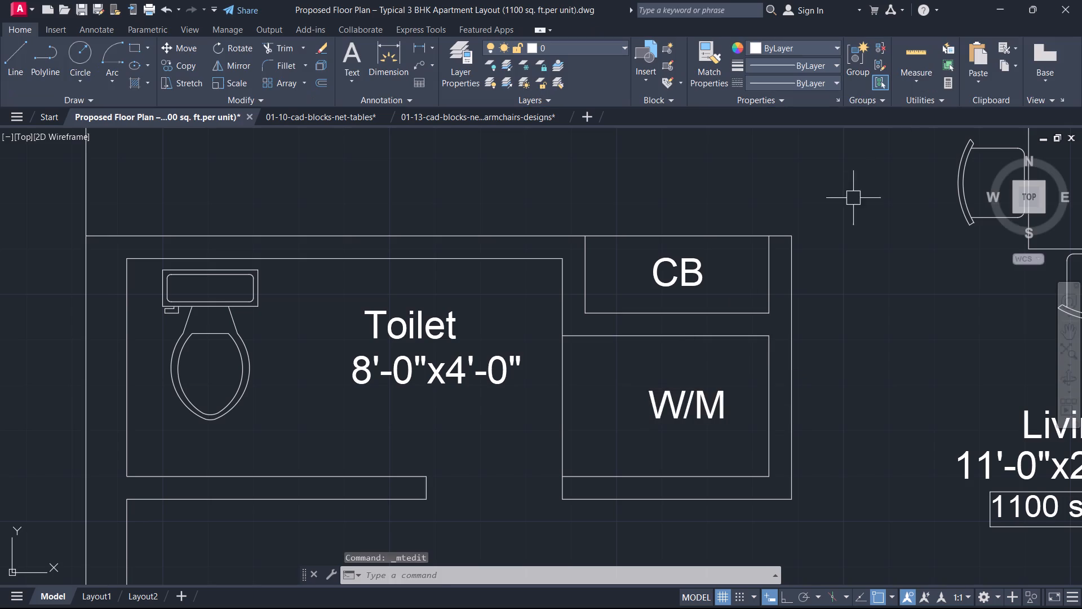
Move the W/M label slightly left to centre it in its compartment.
left_click(704, 415)
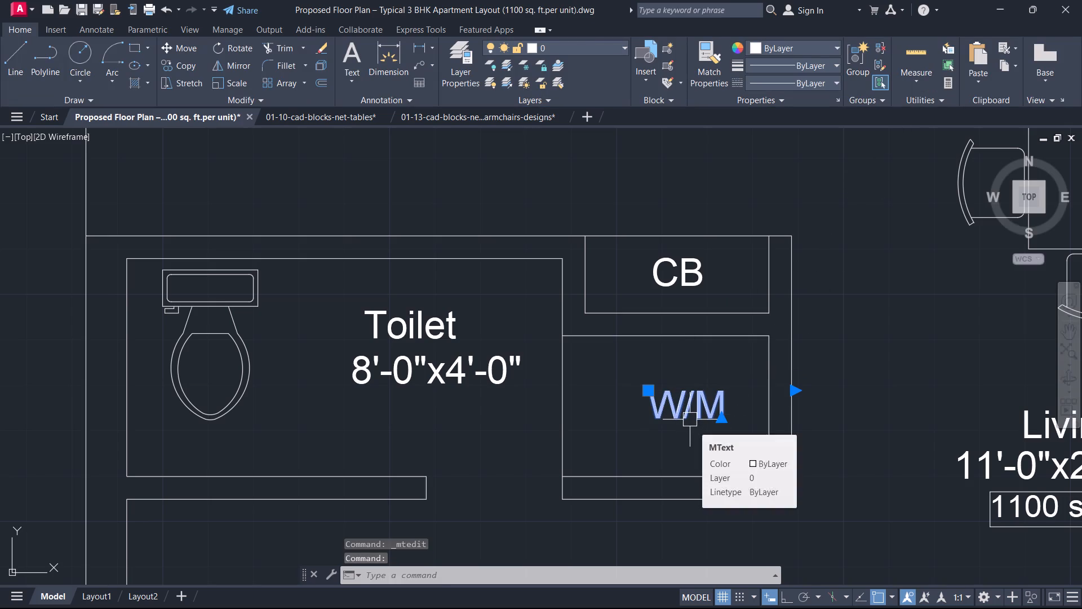
type("M")
key("space")
scroll(690, 420, "up", 4)
left_click(684, 380)
left_click(586, 378)
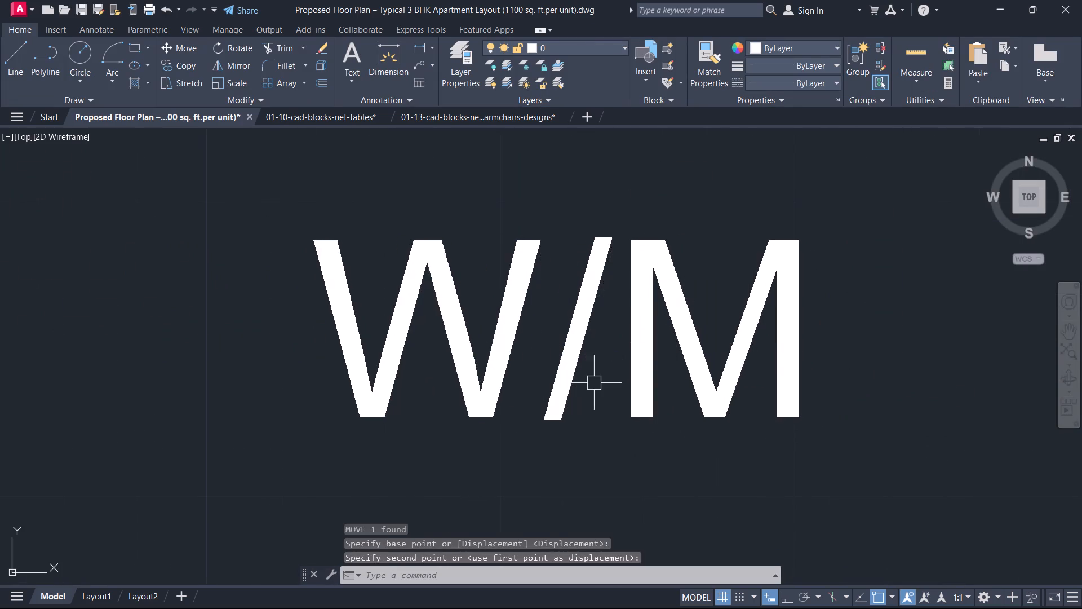
scroll(603, 389, "down", 4)
scroll(703, 397, "down", 3)
scroll(675, 422, "up", 1)
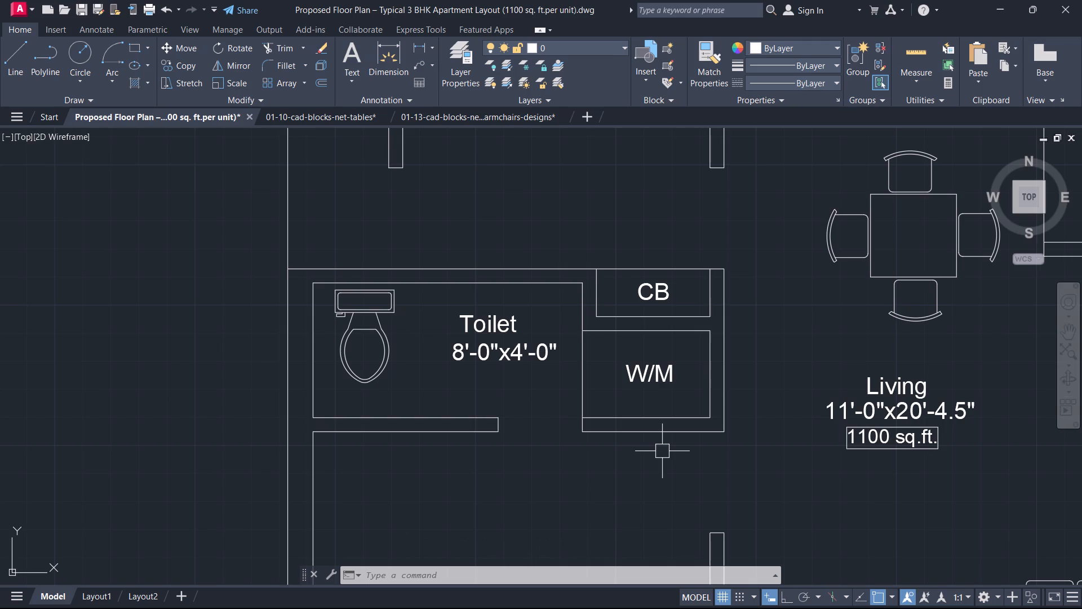
In the room left of the balcony, offset the upper inner wall line and the short partition's right face 2' inward.
scroll(675, 435, "down", 1)
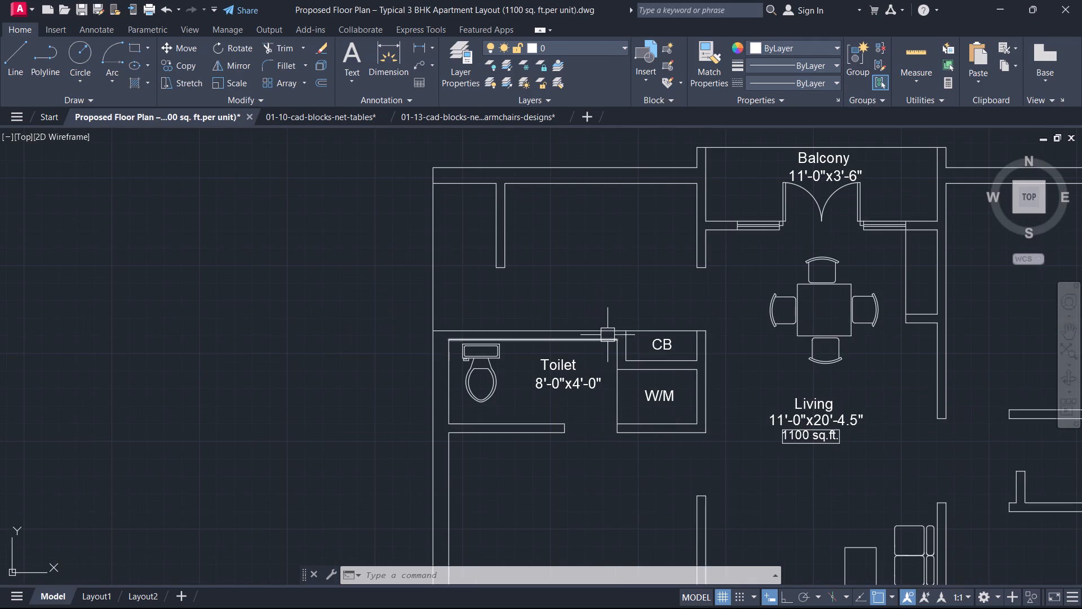
middle_click_drag(740, 429, 617, 533)
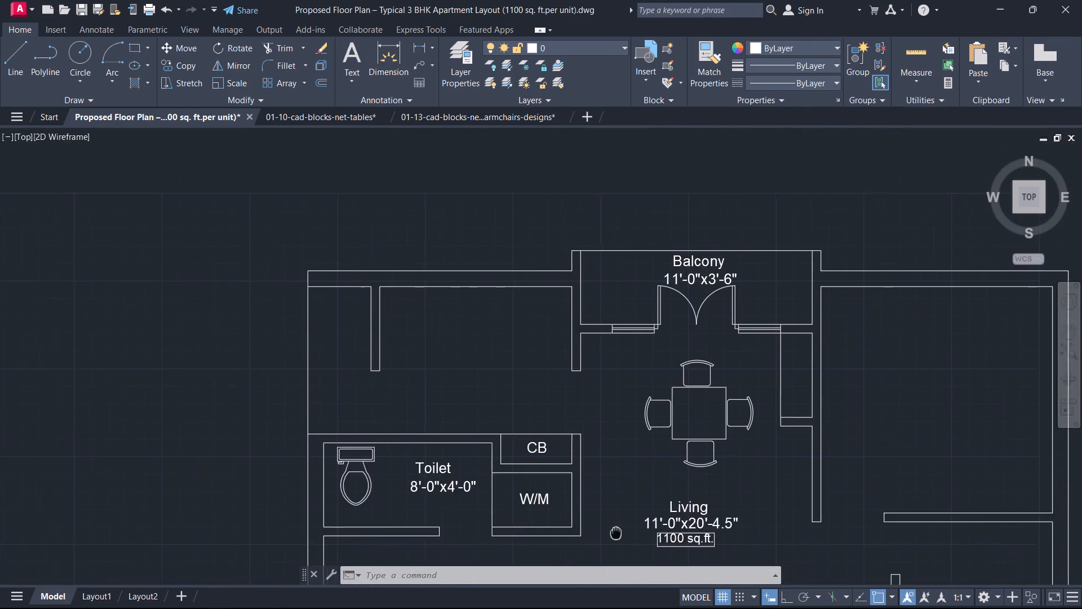
middle_click_drag(617, 533, 738, 422)
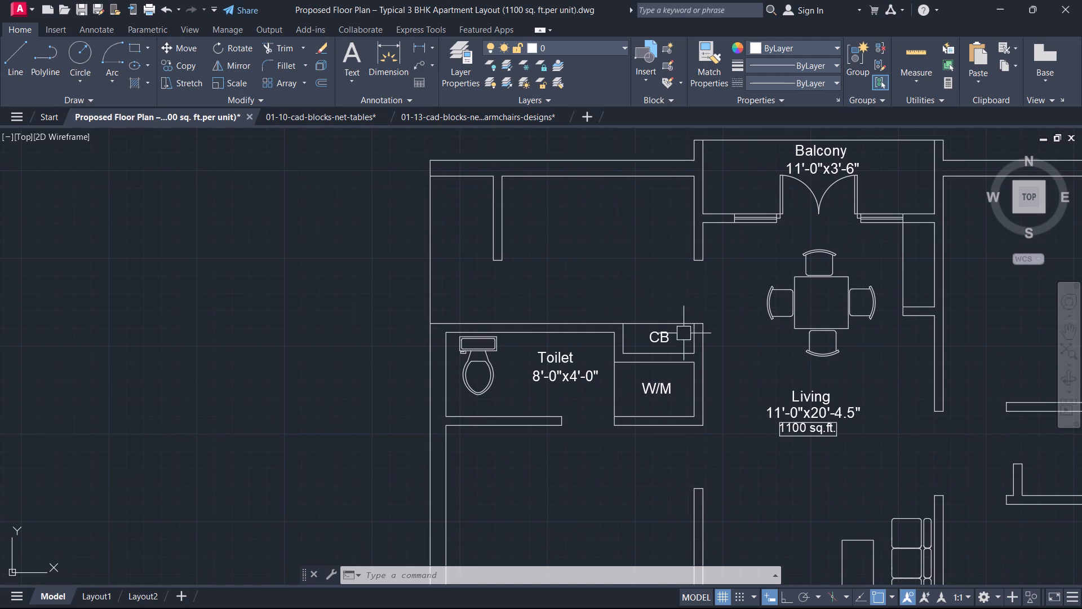
key("space")
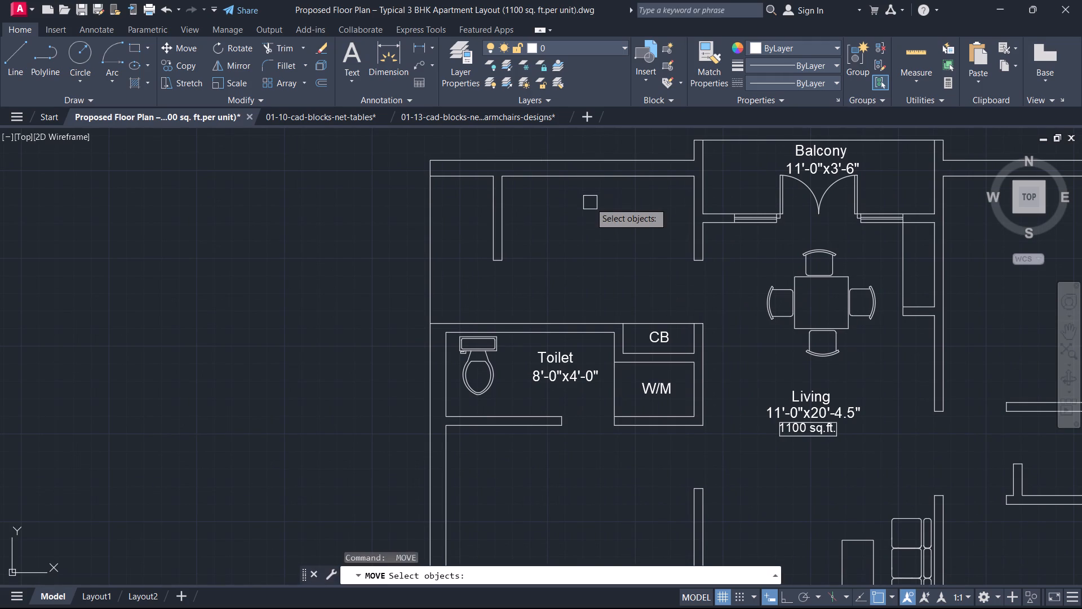
key("Escape")
type("O 2'")
key("Return")
left_click(628, 179)
left_click(615, 206)
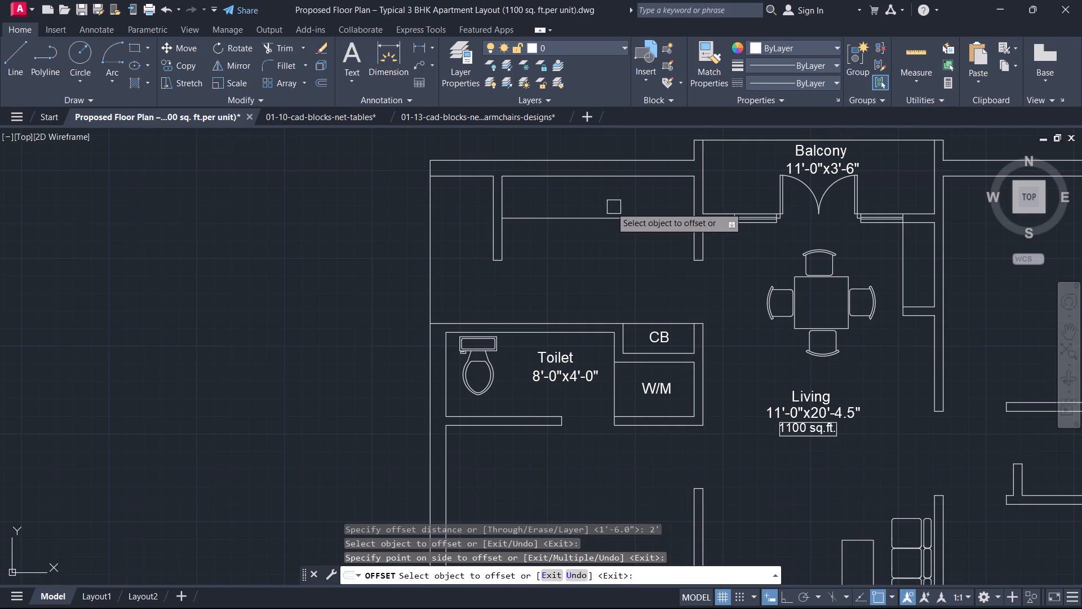
left_click(506, 197)
left_click(532, 211)
key("Escape")
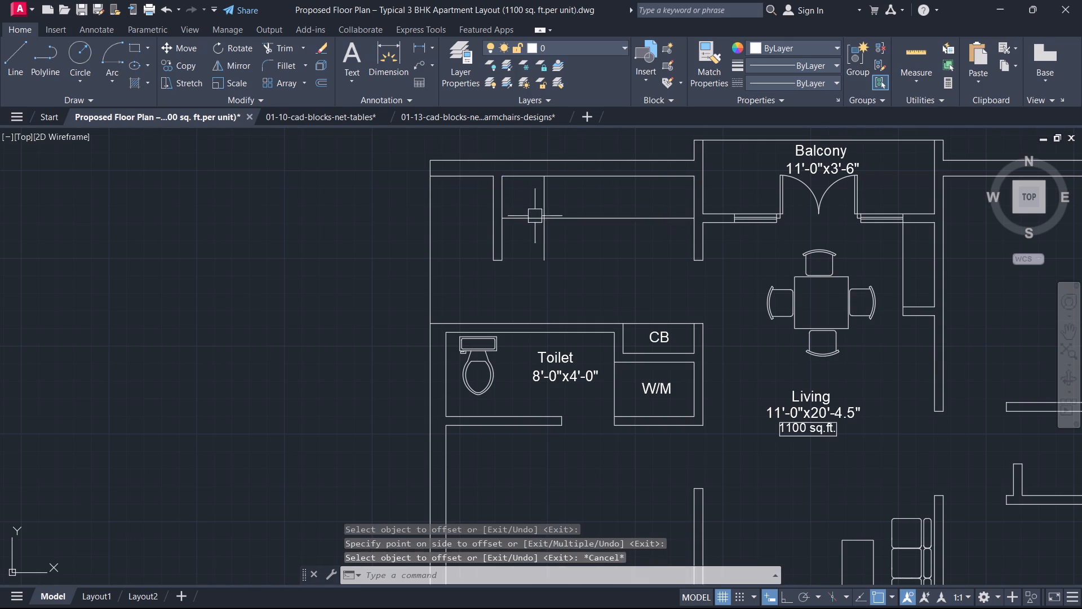
Fillet the two offset lines into a corner and join the vertical one to the partition's end line, forming an L-shaped counter.
type("F")
key("space")
left_click(546, 244)
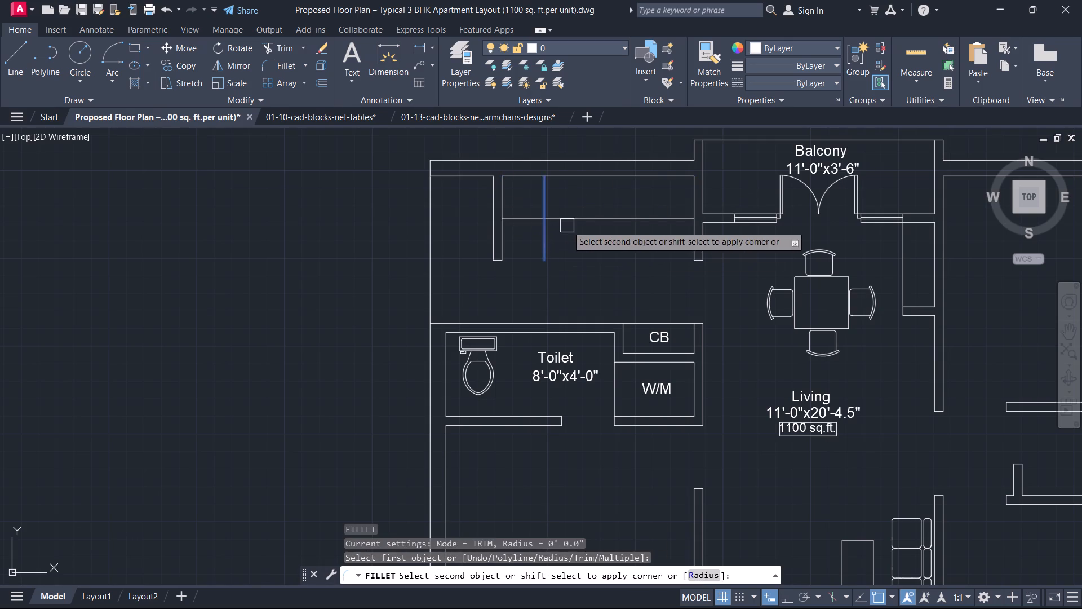
left_click(571, 220)
key("space")
scroll(499, 265, "up", 3)
left_click(486, 243)
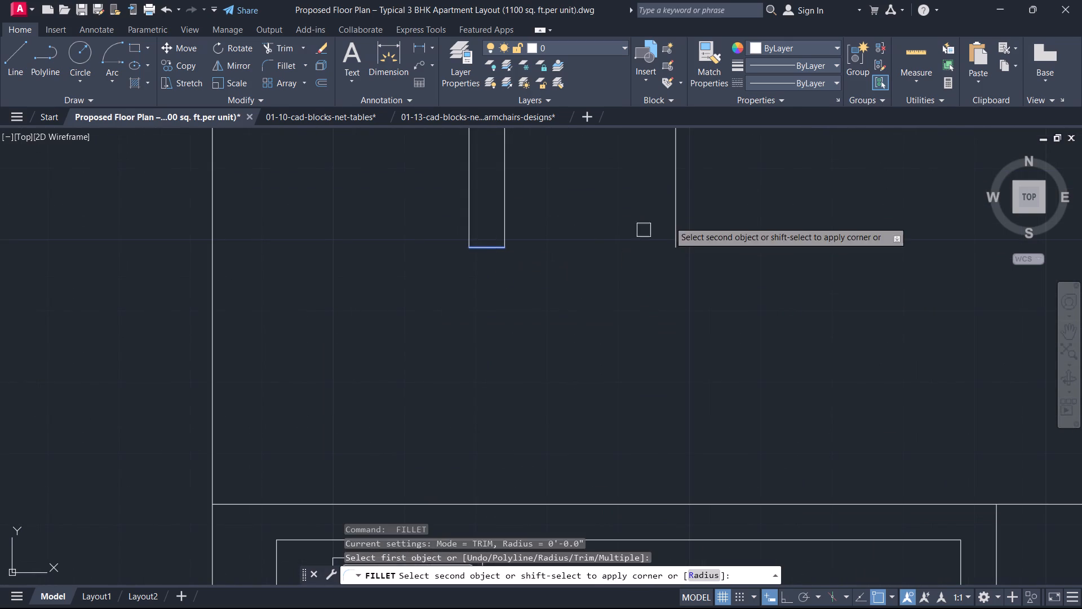
left_click(672, 208)
key("Escape")
In the room left of the balcony, offset the inner face of the short wall on the balcony side 1' into the room.
scroll(623, 241, "down", 4)
middle_click_drag(615, 244, 630, 298)
scroll(624, 295, "up", 1)
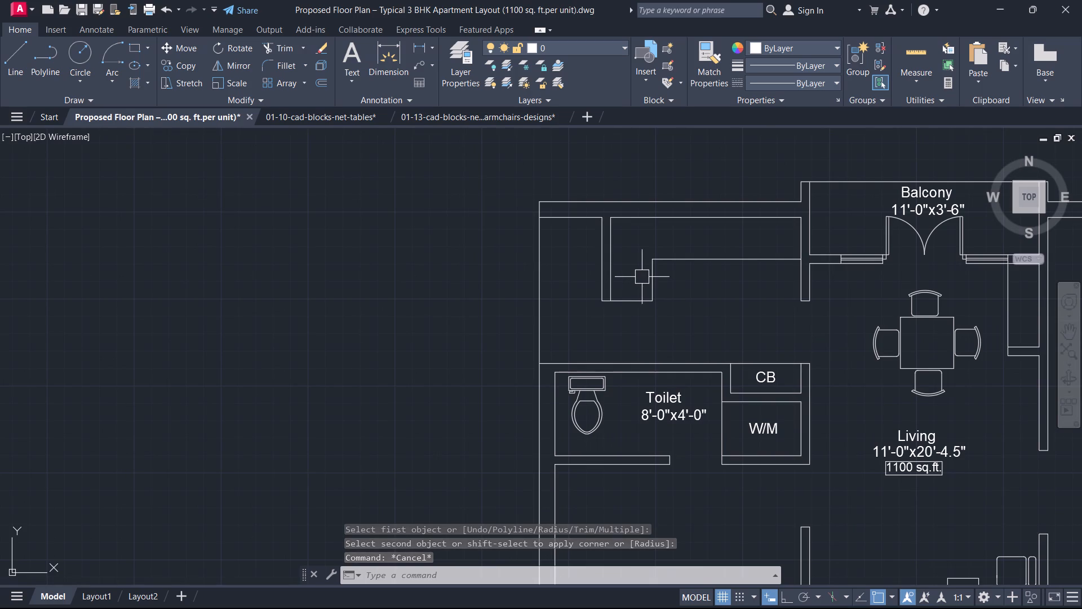
type("O")
key("space")
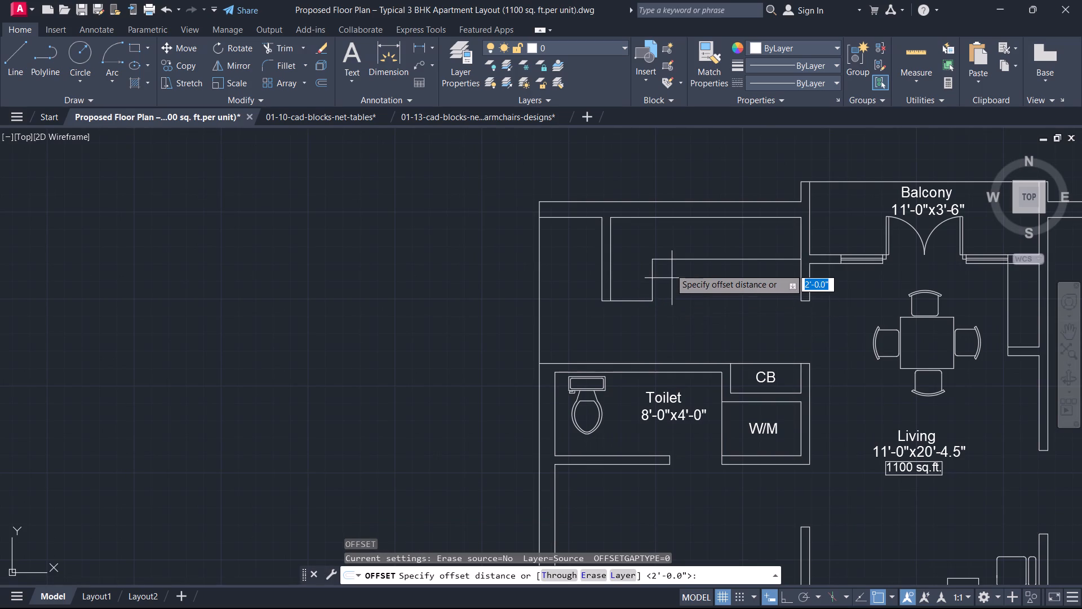
key("o")
key("space")
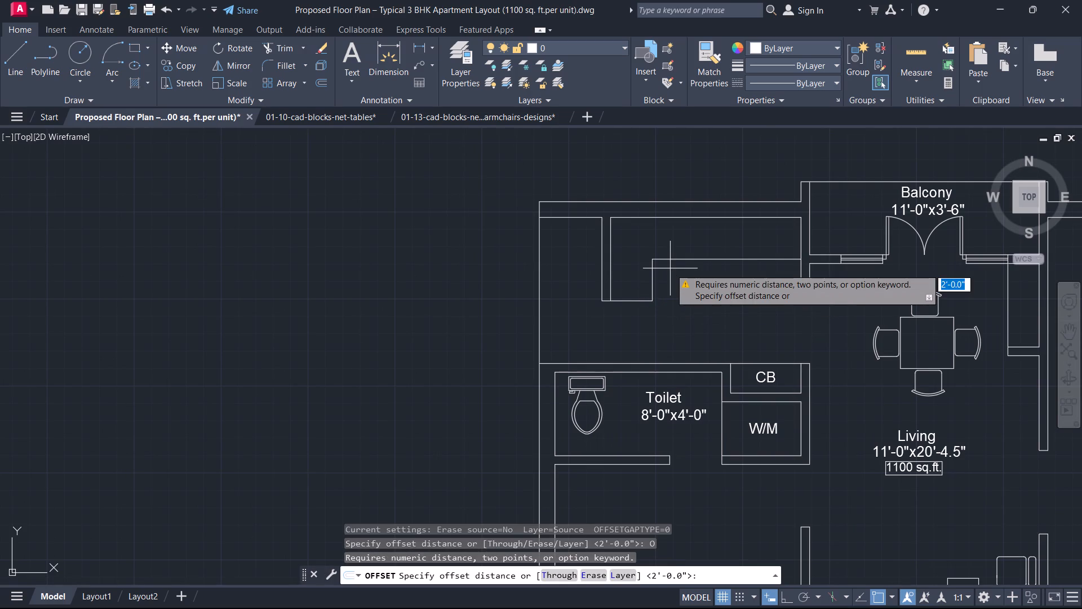
type("1")
key("apostrophe")
key("Return")
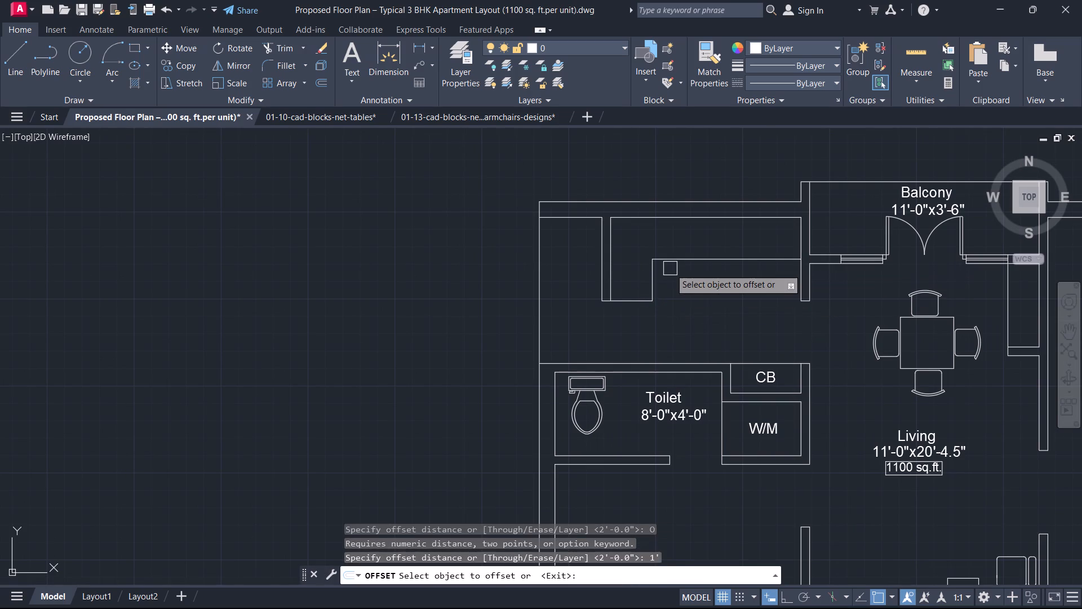
scroll(782, 267, "up", 2)
left_click(824, 306)
left_click(737, 297)
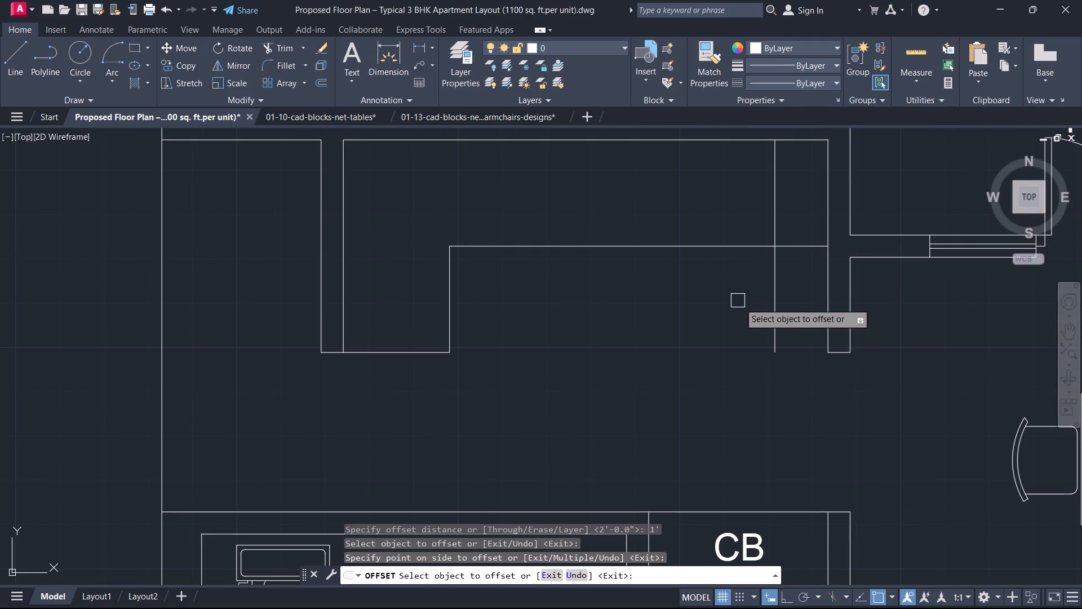
key("Escape")
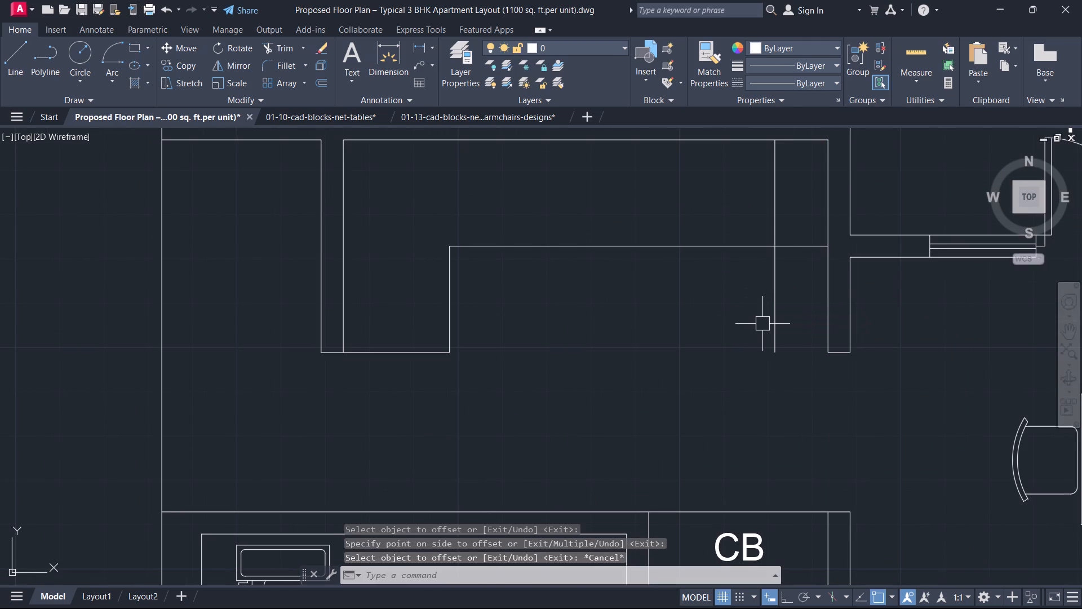
Extend the short wall's lower end line to meet the 1' offset line.
type("EX")
key("space")
scroll(824, 341, "up", 1)
left_click(846, 360)
key("Escape")
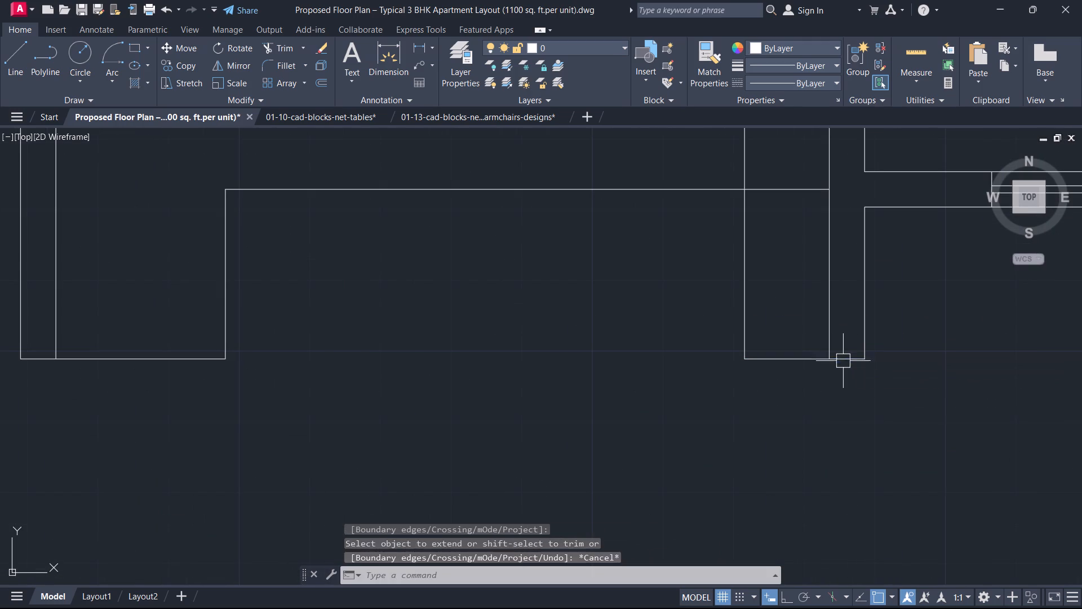
Offset the extended end line 5" upward.
type("O")
key("space")
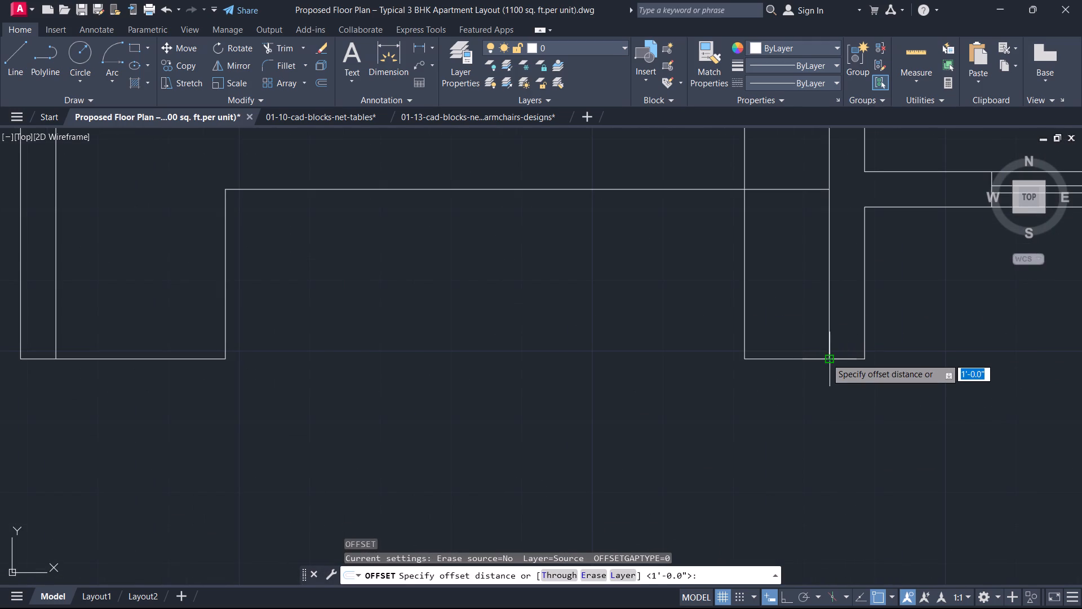
key("5")
key("Return")
scroll(822, 361, "up", 1)
left_click(797, 363)
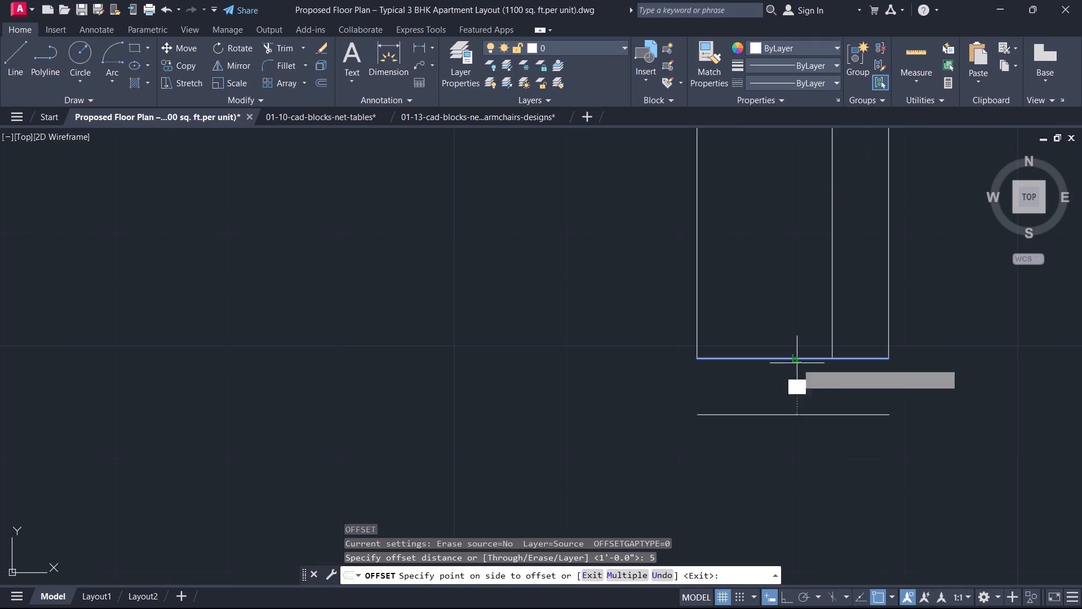
left_click(790, 315)
key("Escape")
scroll(814, 320, "down", 1)
middle_click_drag(812, 321, 805, 365)
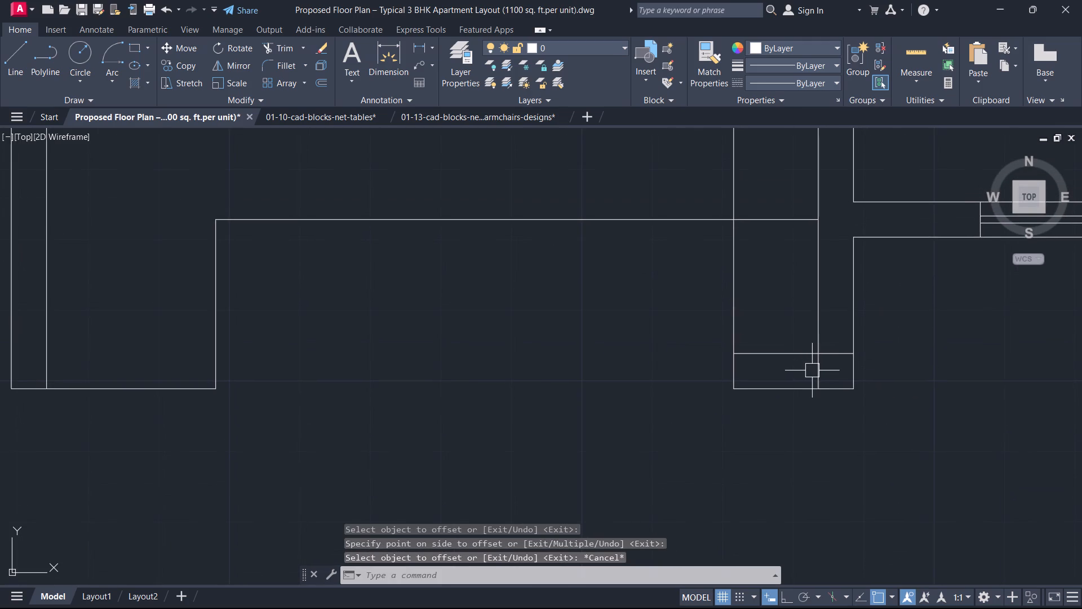
Trim the wall face below the 5" offset line and that line's overlap inside the wall, opening the compartment's end wall.
key("t")
key("r")
key("space")
scroll(825, 374, "up", 1)
left_click_drag(805, 366, 805, 366)
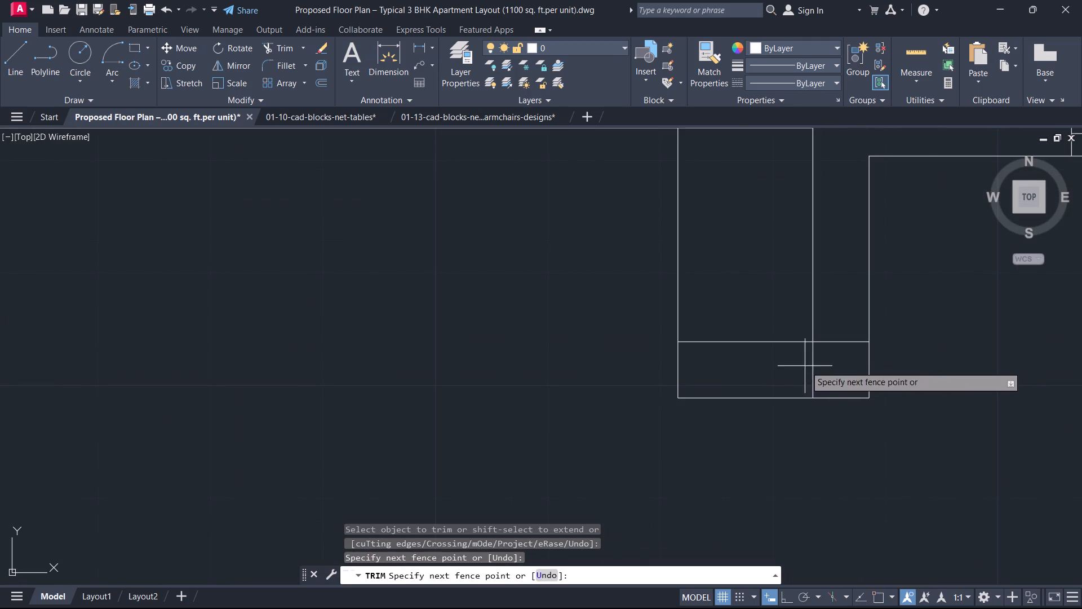
left_click_drag(805, 366, 848, 328)
key("Escape")
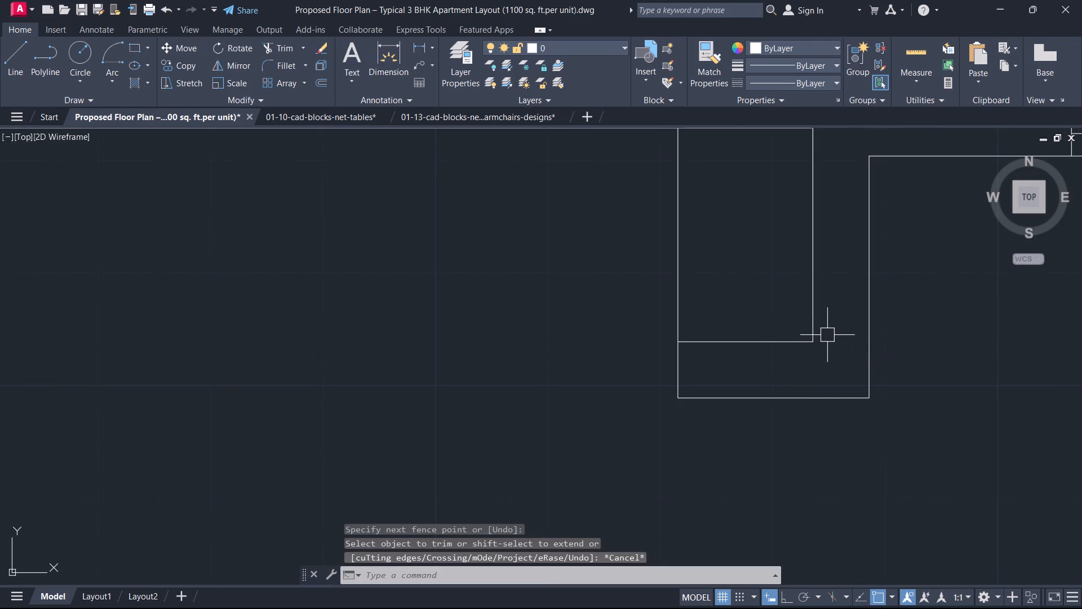
Trim the part of the L-shaped counter's horizontal edge that crosses the narrow 1' compartment.
scroll(817, 334, "down", 1)
scroll(753, 429, "down", 1)
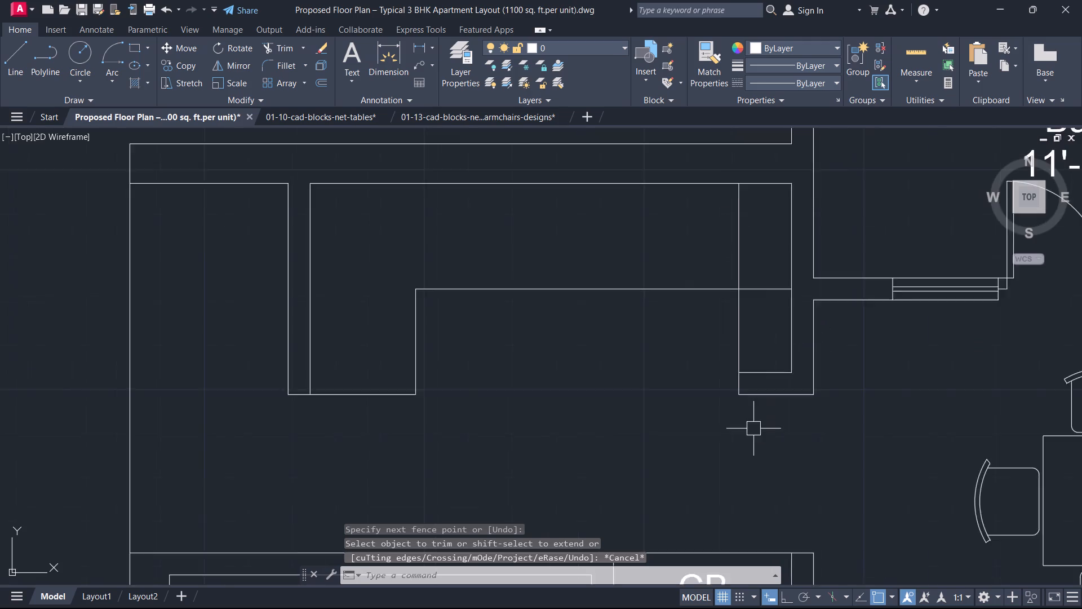
scroll(753, 429, "up", 1)
scroll(731, 373, "down", 1)
middle_click_drag(722, 365, 750, 423)
type("TR")
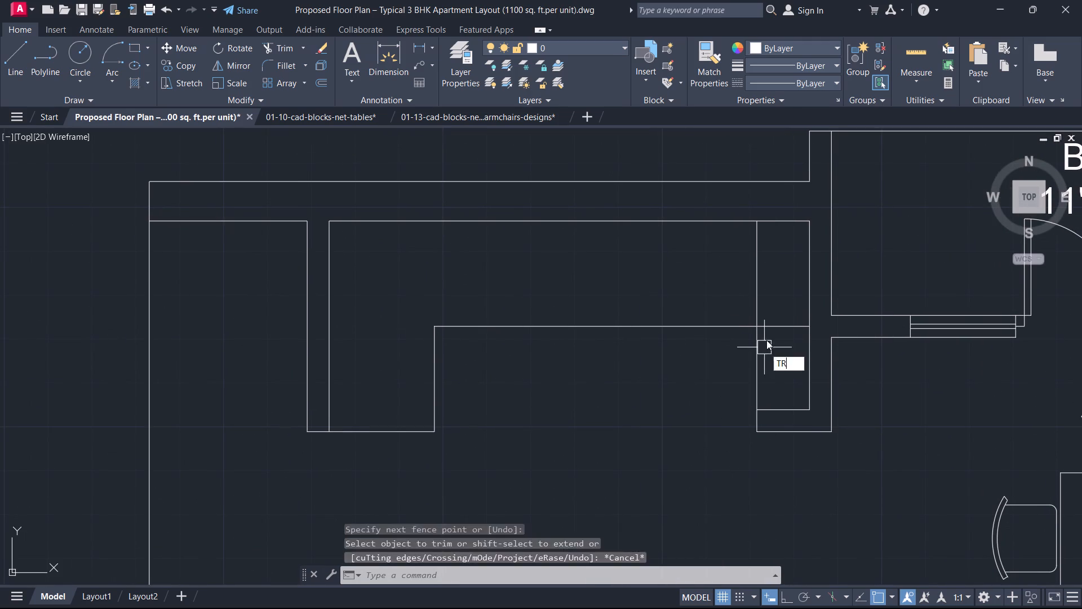
key("space")
left_click_drag(786, 346, 791, 298)
key("Escape")
Copy the CB label from the compartment beside the toilet into the narrow 1' compartment next to the counter.
scroll(772, 399, "down", 2)
middle_click_drag(770, 399, 753, 289)
scroll(764, 385, "up", 2)
left_click_drag(746, 386, 745, 384)
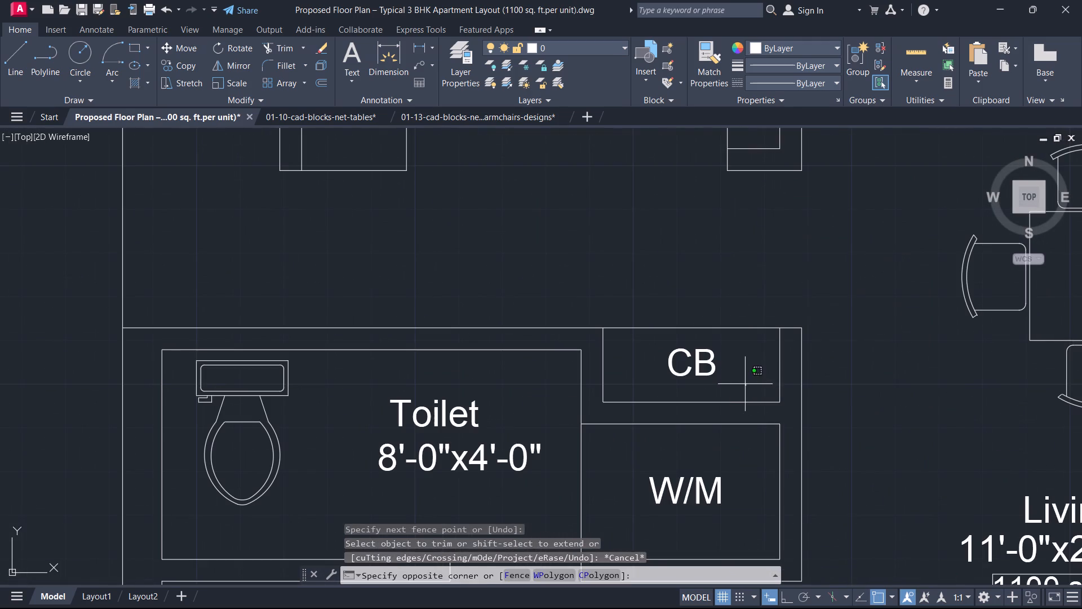
left_click_drag(745, 384, 740, 381)
left_click(689, 363)
type("CO")
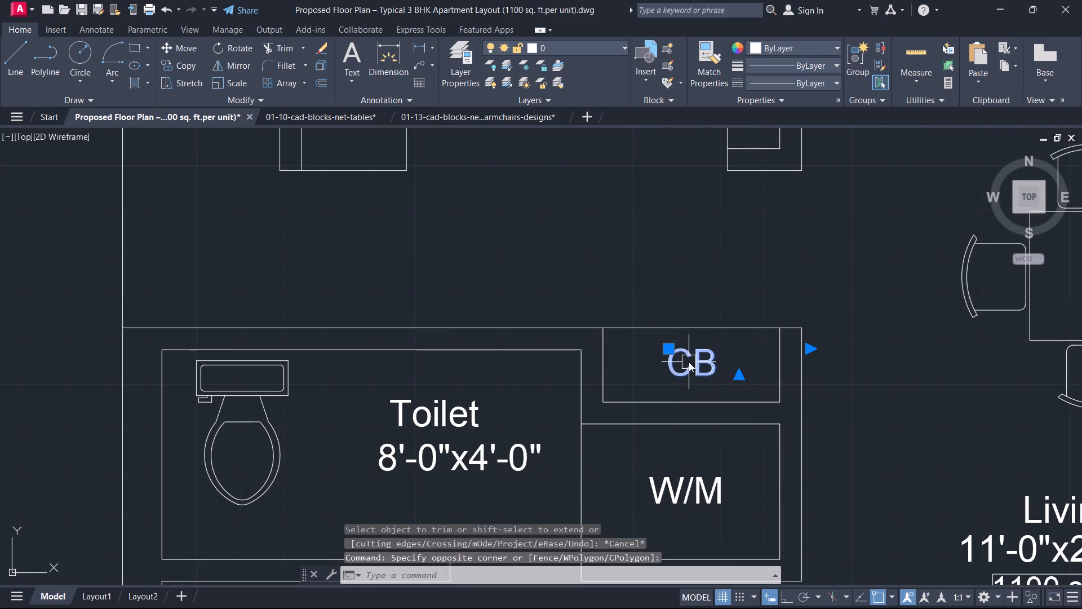
key("space")
left_click(693, 359)
middle_click_drag(724, 307, 708, 531)
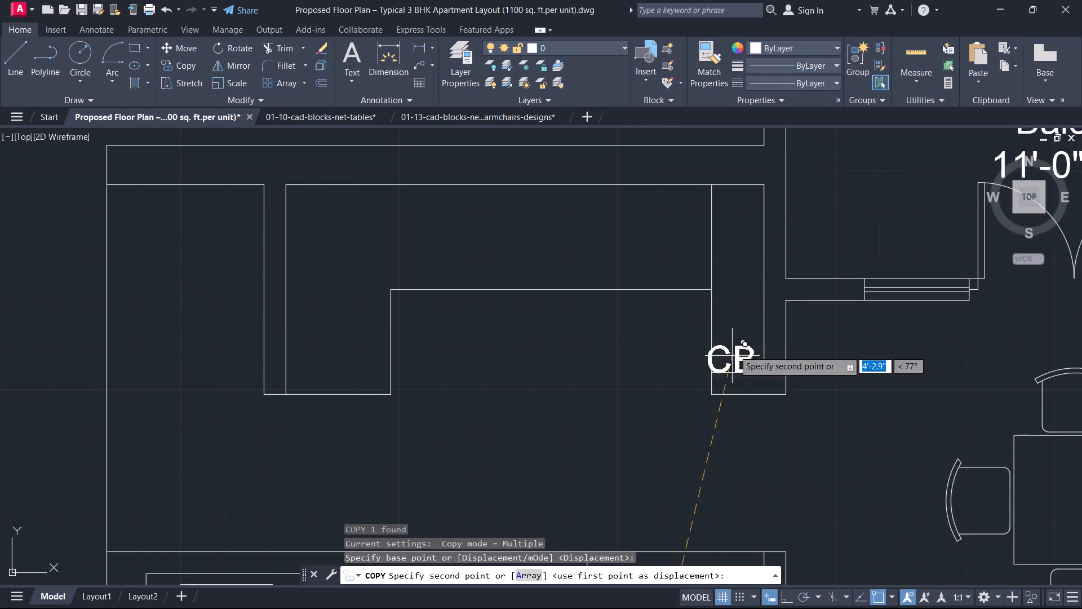
scroll(751, 314, "up", 2)
middle_click_drag(724, 310, 702, 469)
left_click(690, 397)
key("Escape")
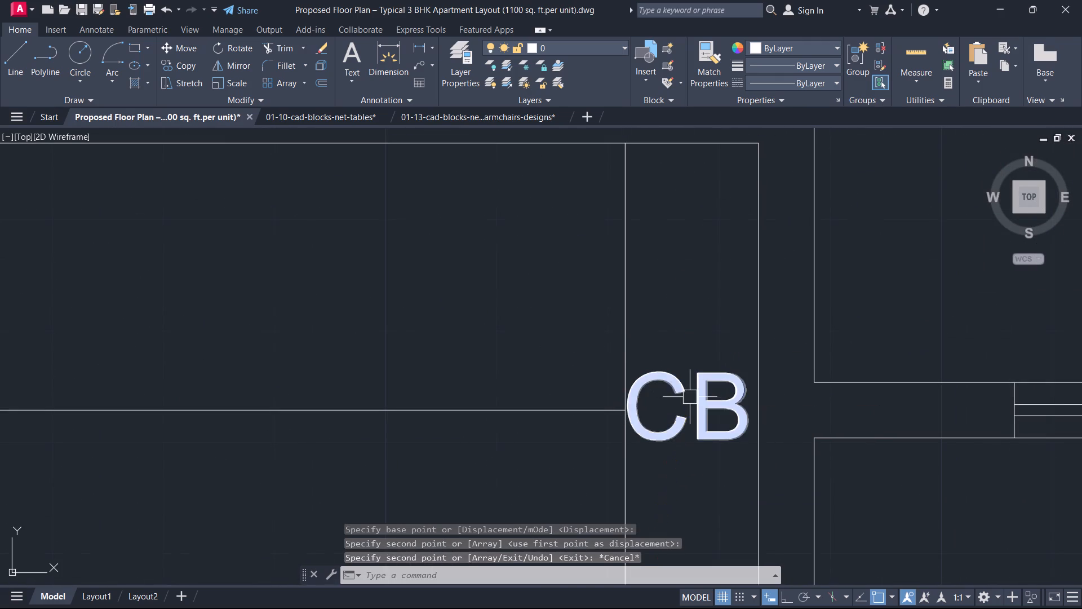
Rotate the copied CB label 90° so it reads vertically along the narrow compartment.
left_click(710, 427)
type("RO")
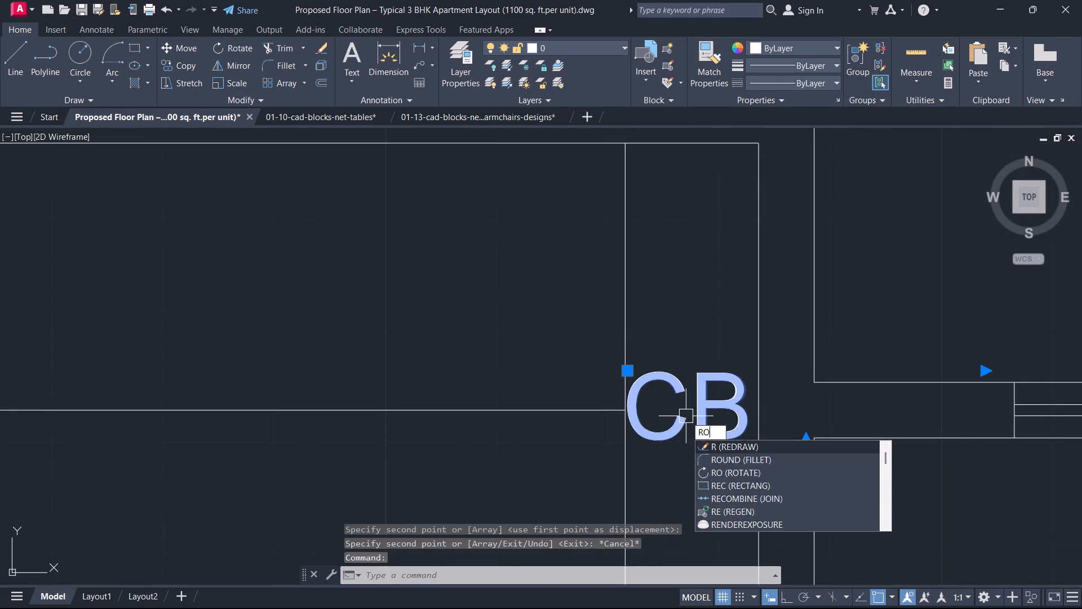
key("space")
left_click(686, 416)
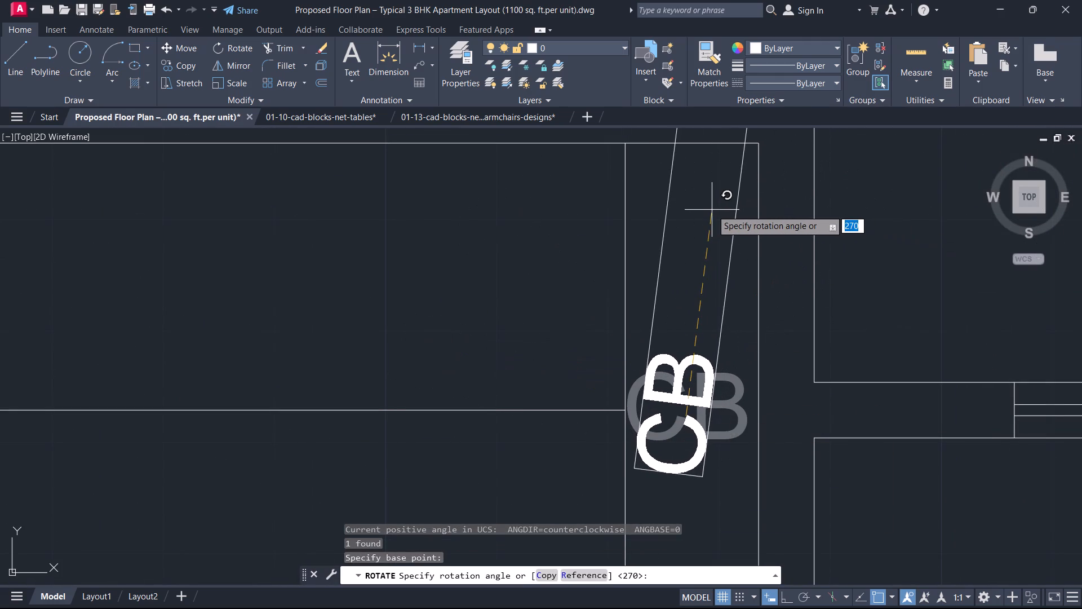
key("F8")
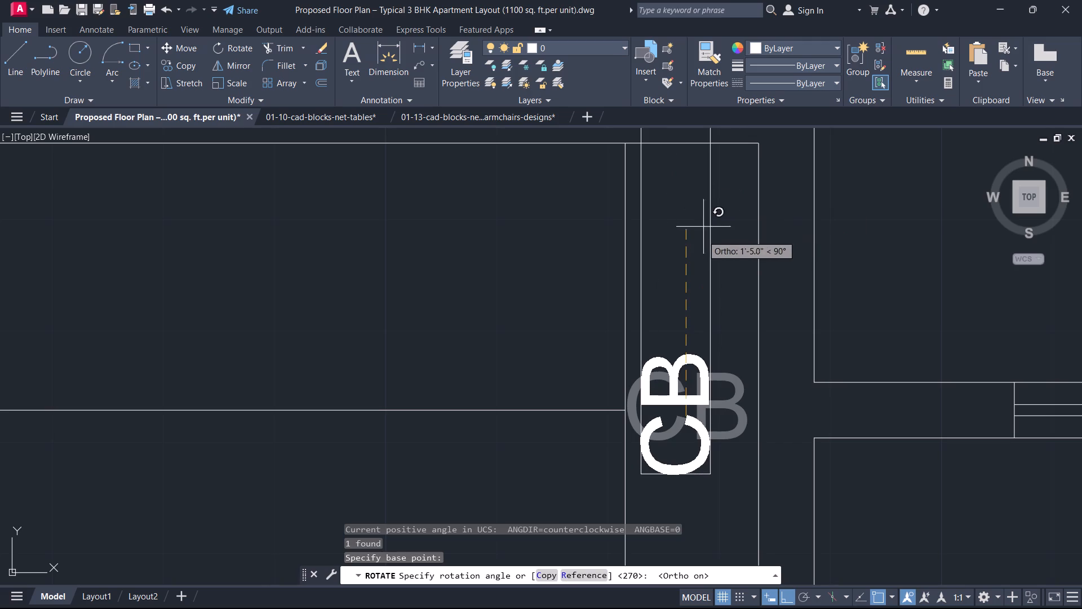
left_click(698, 250)
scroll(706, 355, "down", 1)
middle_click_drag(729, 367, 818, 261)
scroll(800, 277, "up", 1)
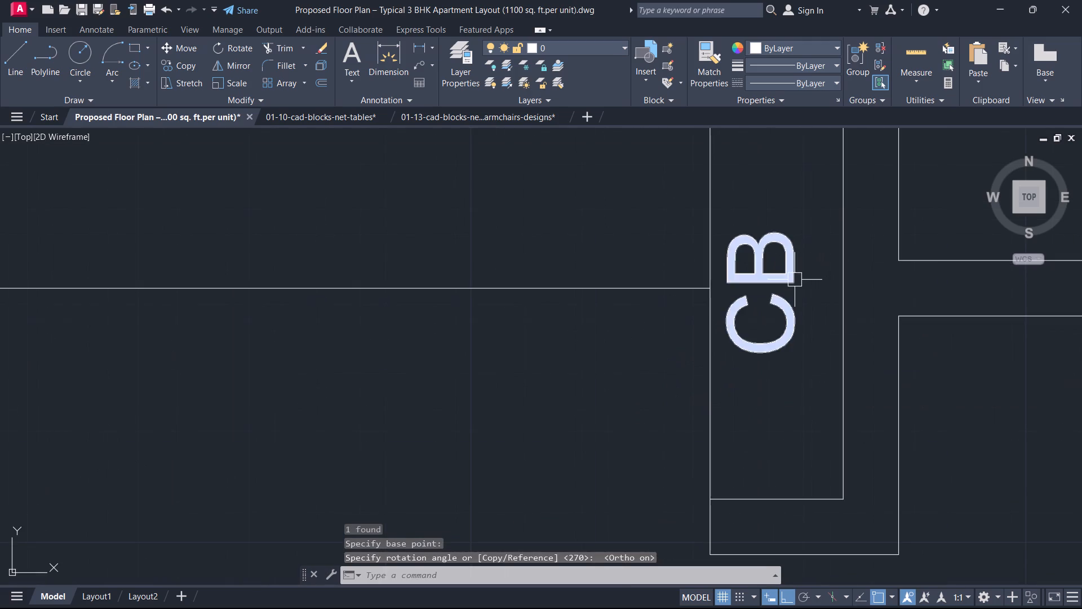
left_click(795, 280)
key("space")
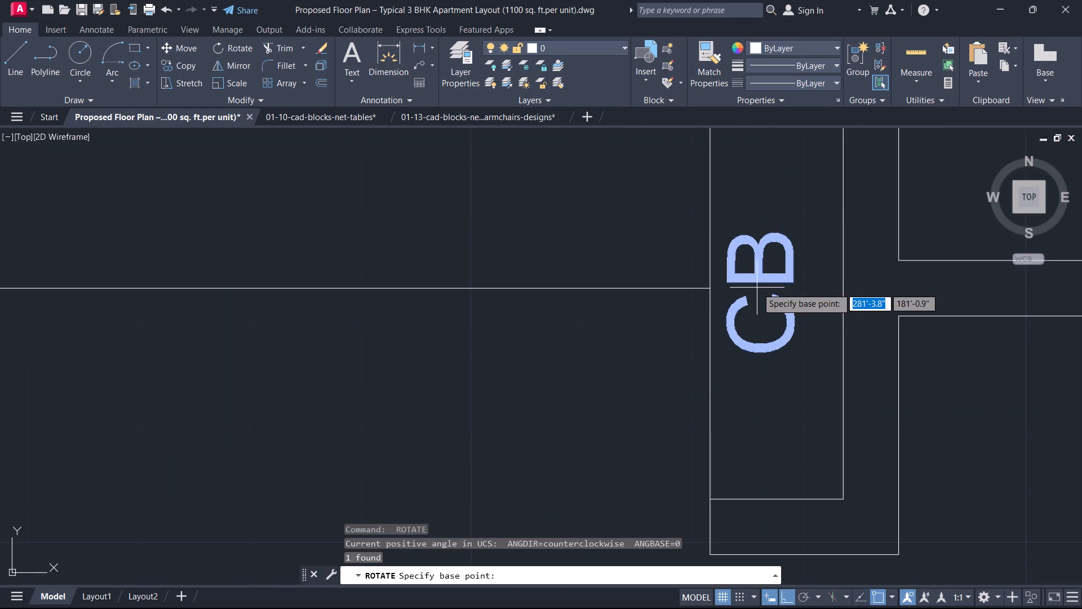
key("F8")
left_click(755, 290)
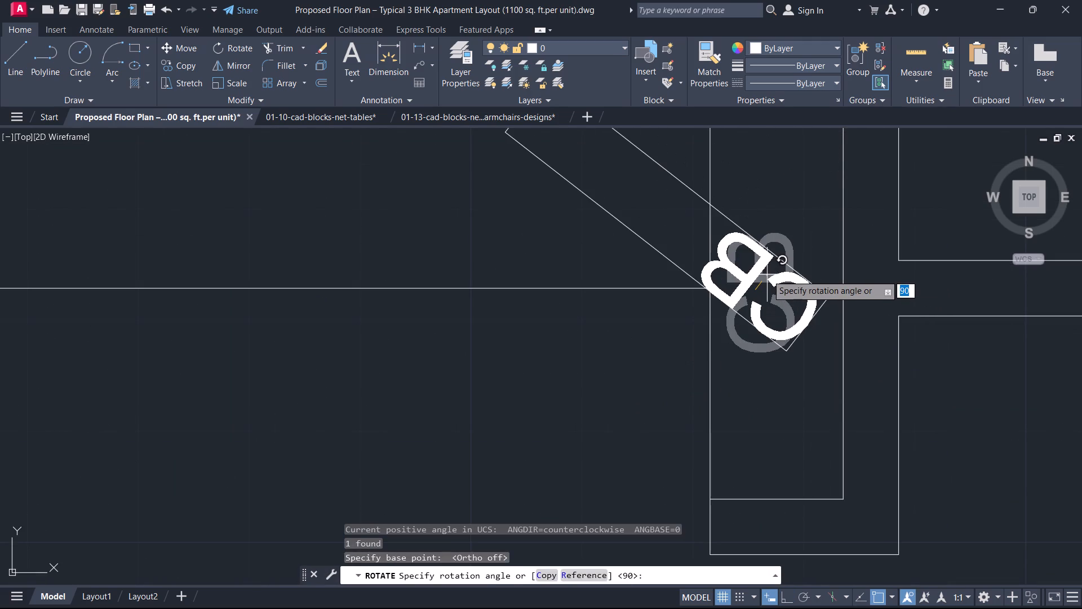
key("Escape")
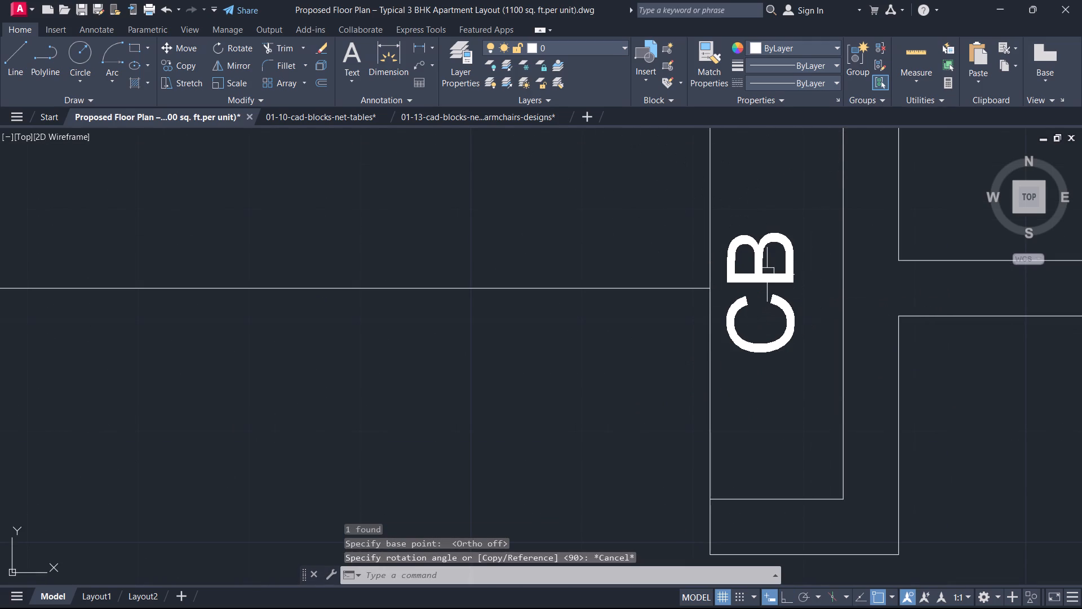
Move the rotated CB label slightly right to centre it across the narrow compartment.
type("M")
key("space")
left_click(767, 275)
key("space")
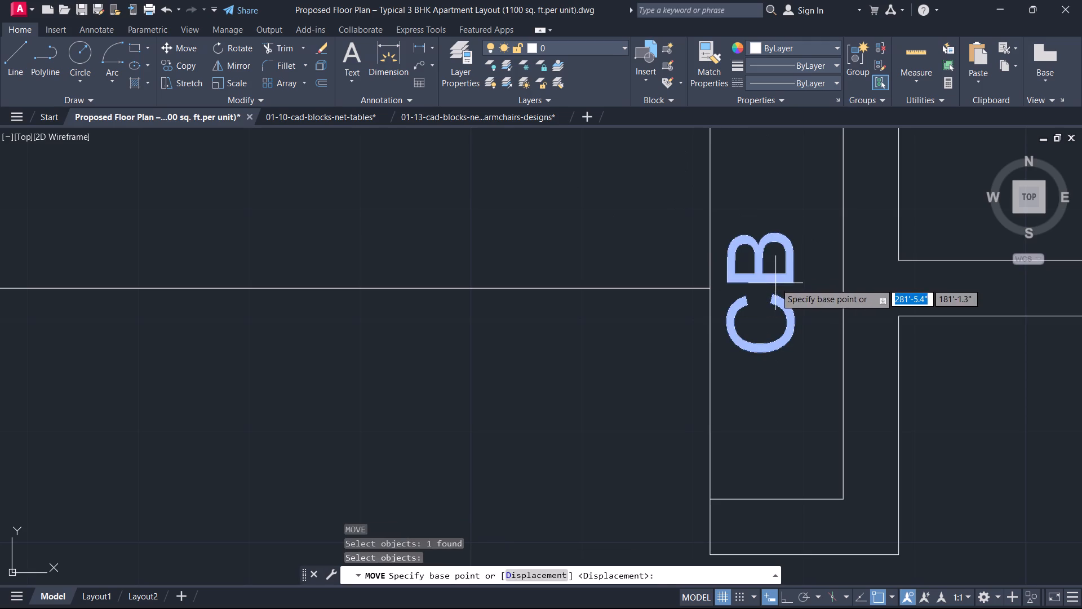
left_click(775, 283)
left_click(801, 283)
scroll(801, 283, "down", 1)
scroll(713, 323, "down", 1)
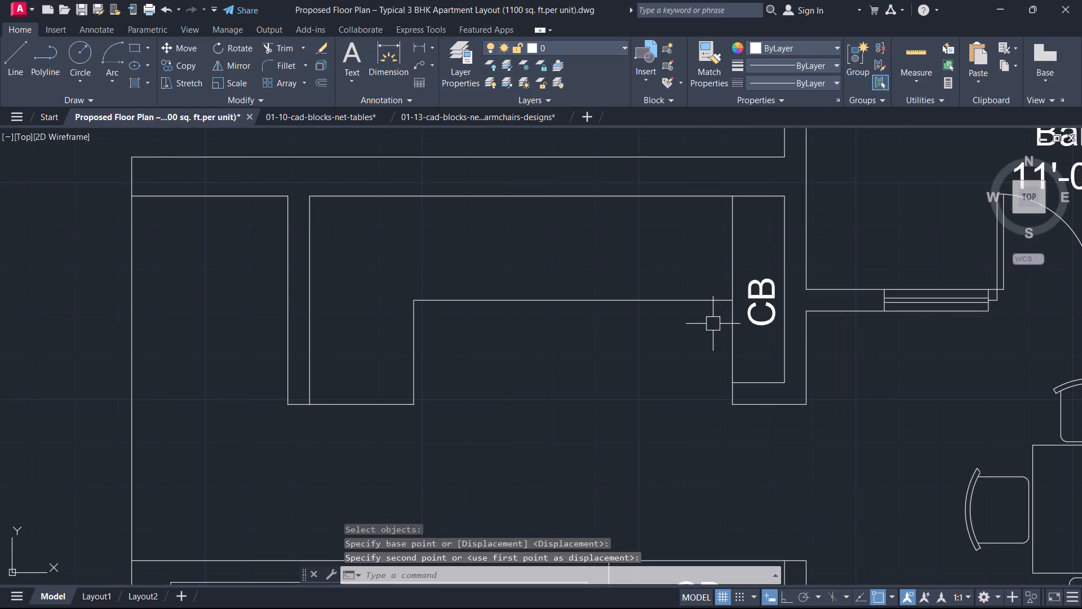
key("Escape")
key("Escape")
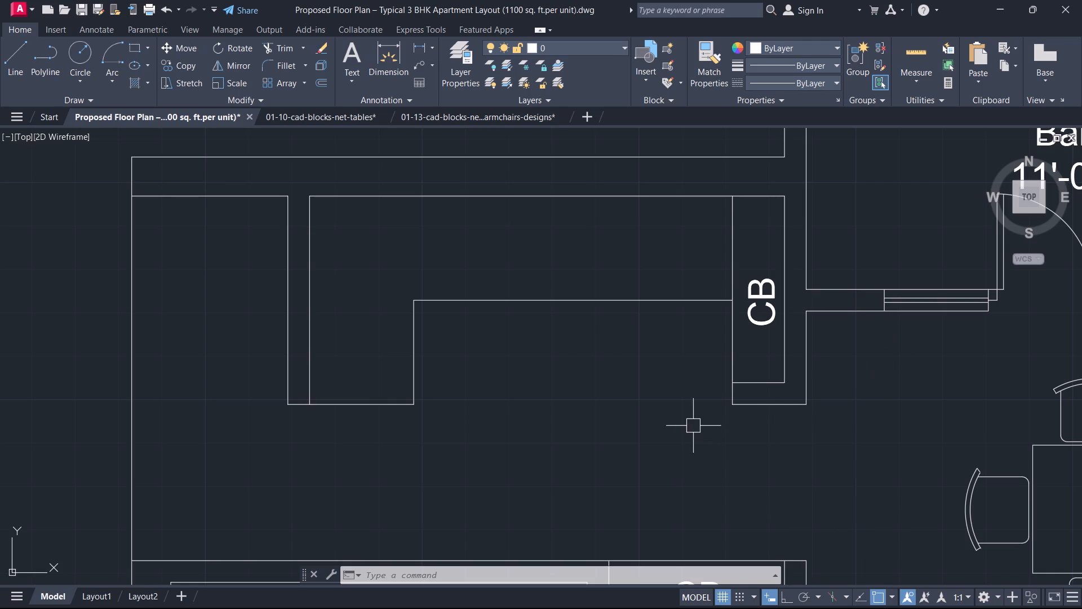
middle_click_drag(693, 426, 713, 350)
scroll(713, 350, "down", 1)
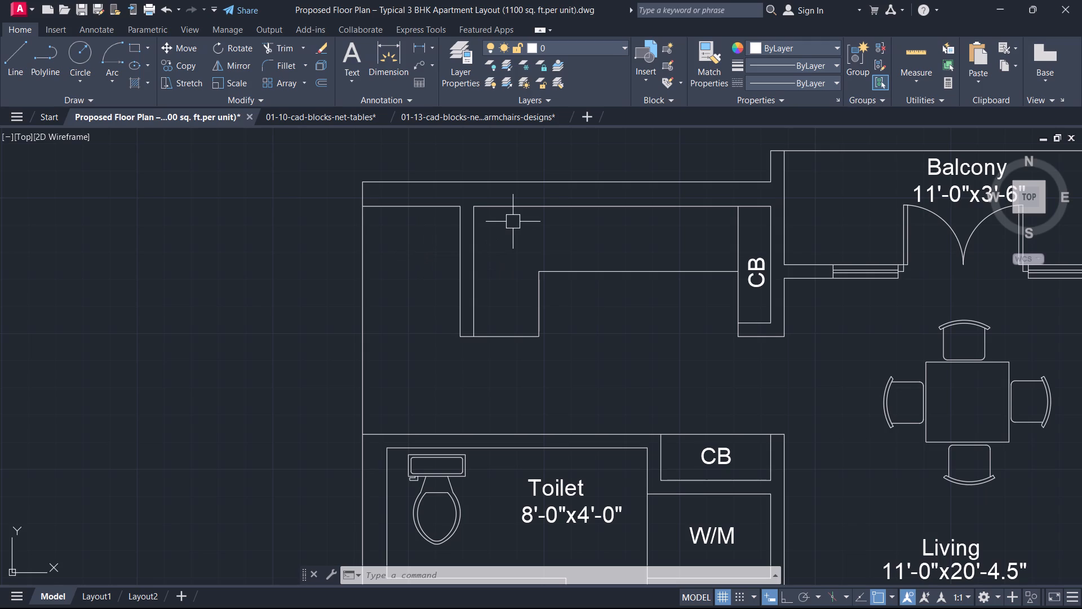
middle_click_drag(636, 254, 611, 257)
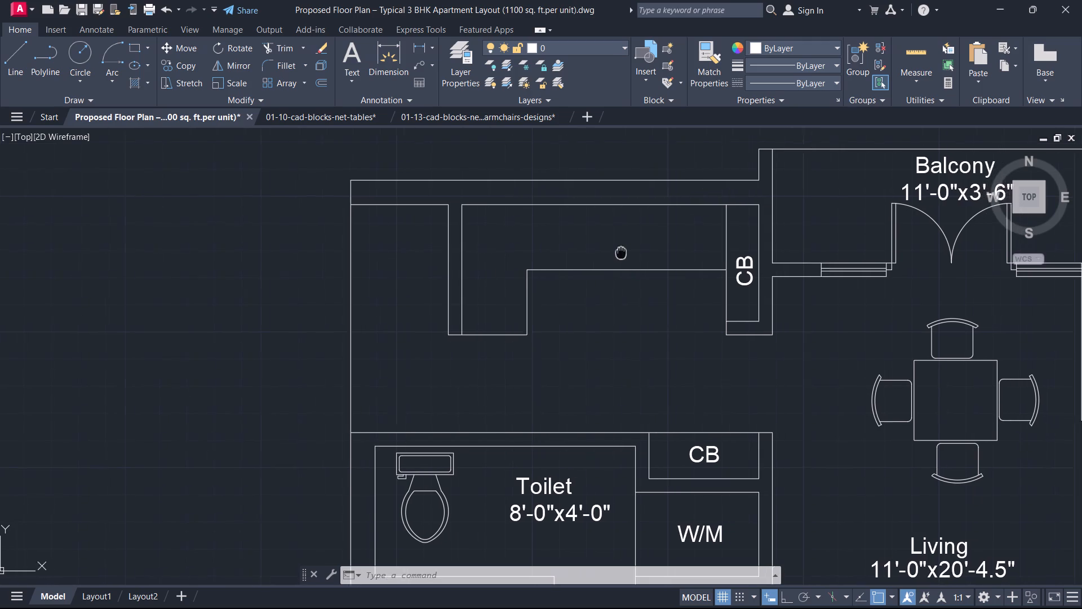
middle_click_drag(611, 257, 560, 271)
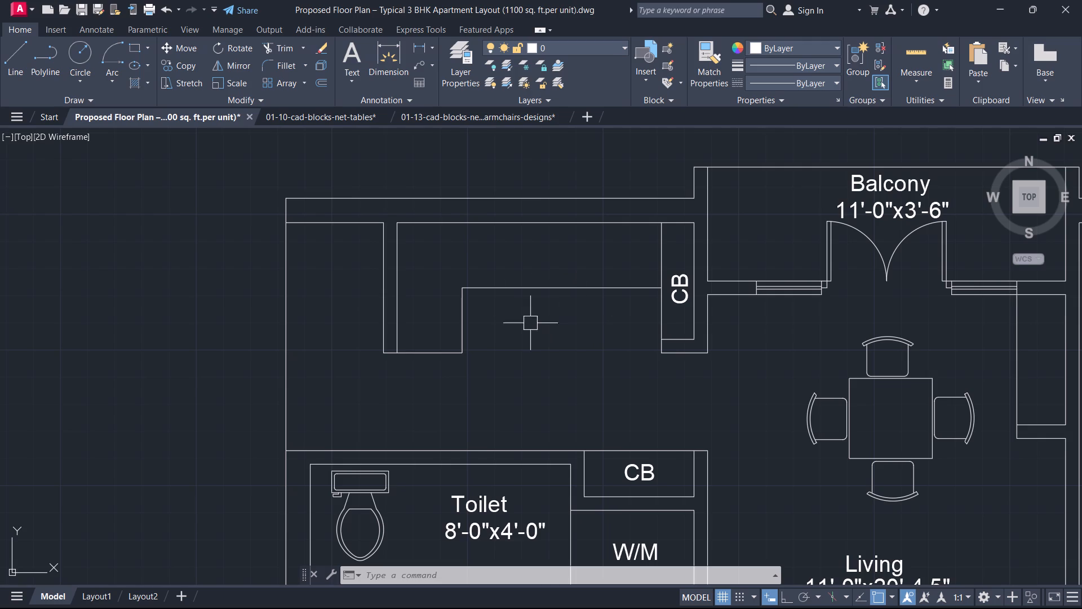
Look through the open tables and sofa block drawings, and open the recent drawing 01-01-cad-blocks-net-beds.
left_click(313, 115)
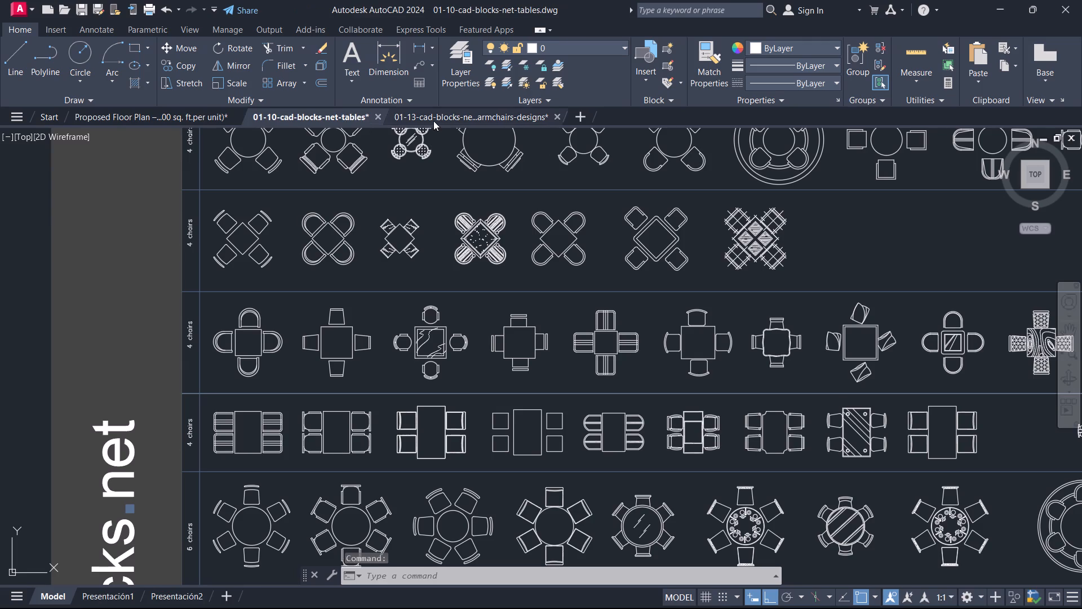
left_click(427, 119)
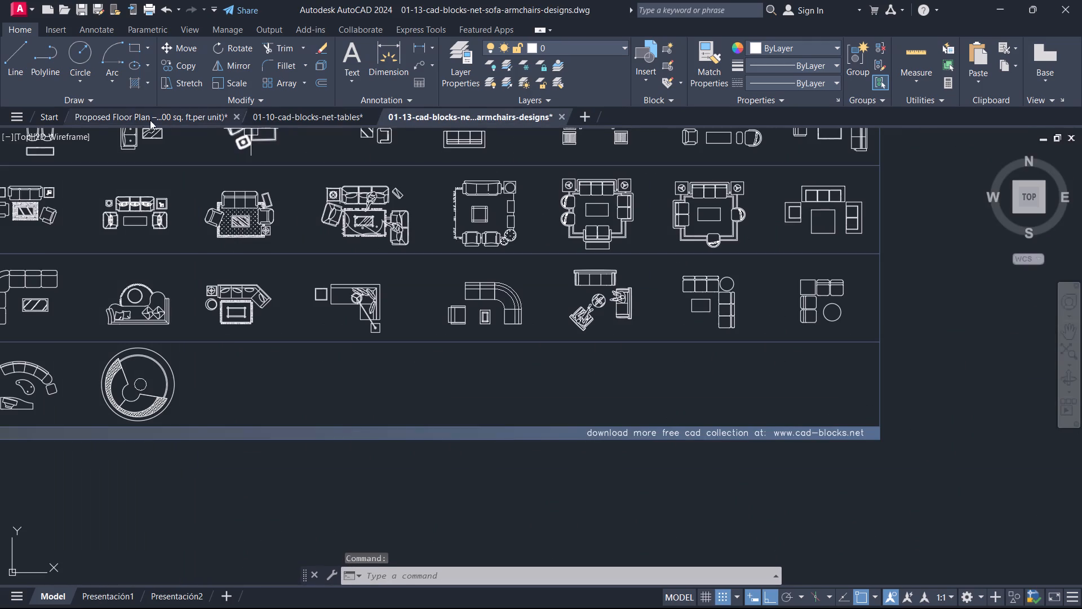
left_click(142, 116)
left_click(49, 112)
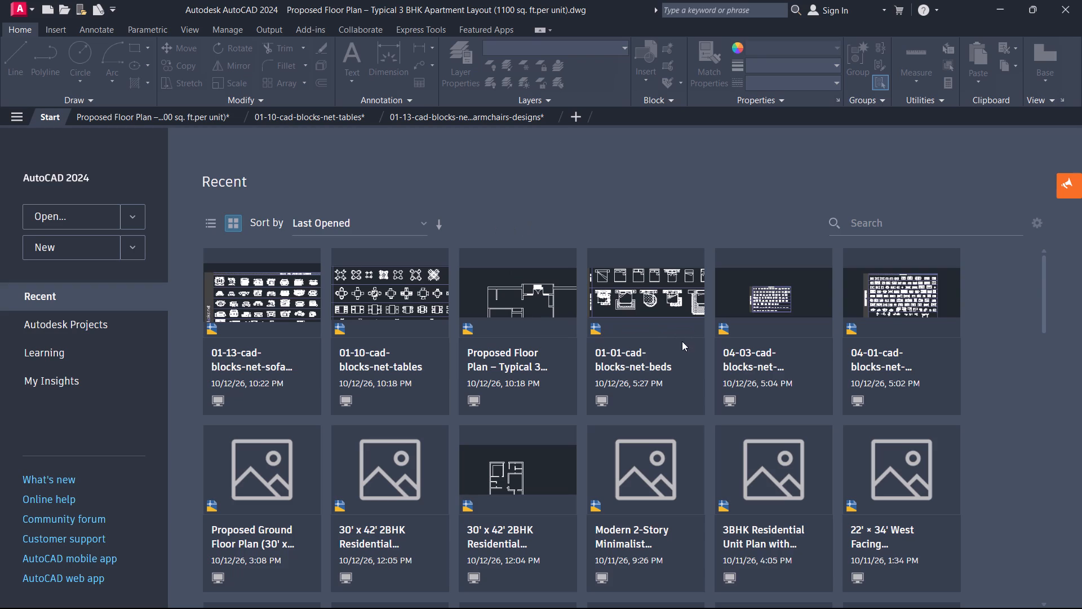
left_click(632, 352)
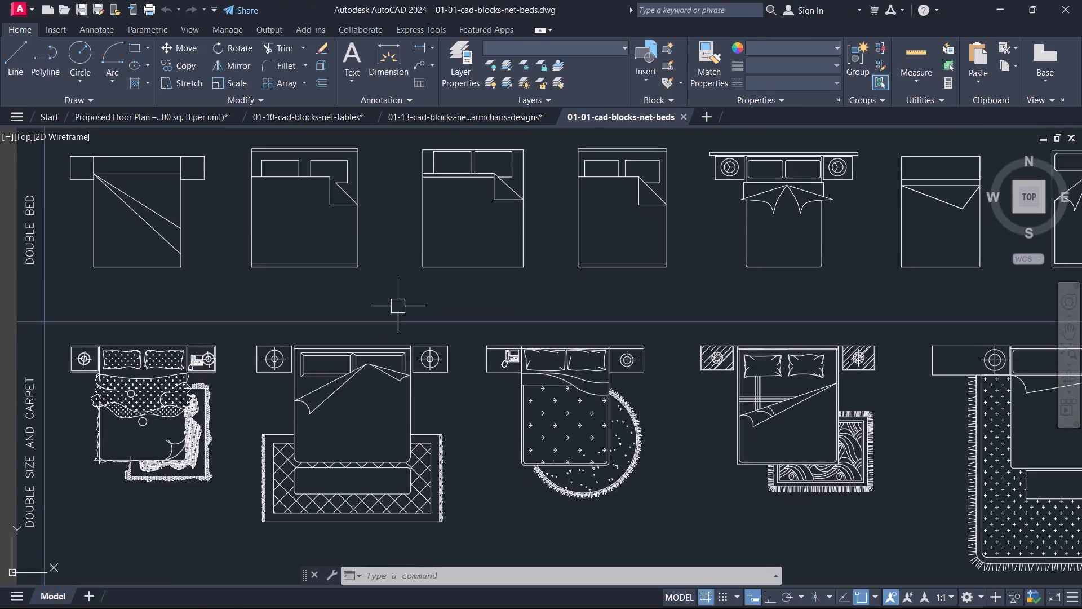
Open the recent drawing 04-03-cad-blocks-net-rangues.
scroll(402, 288, "down", 2)
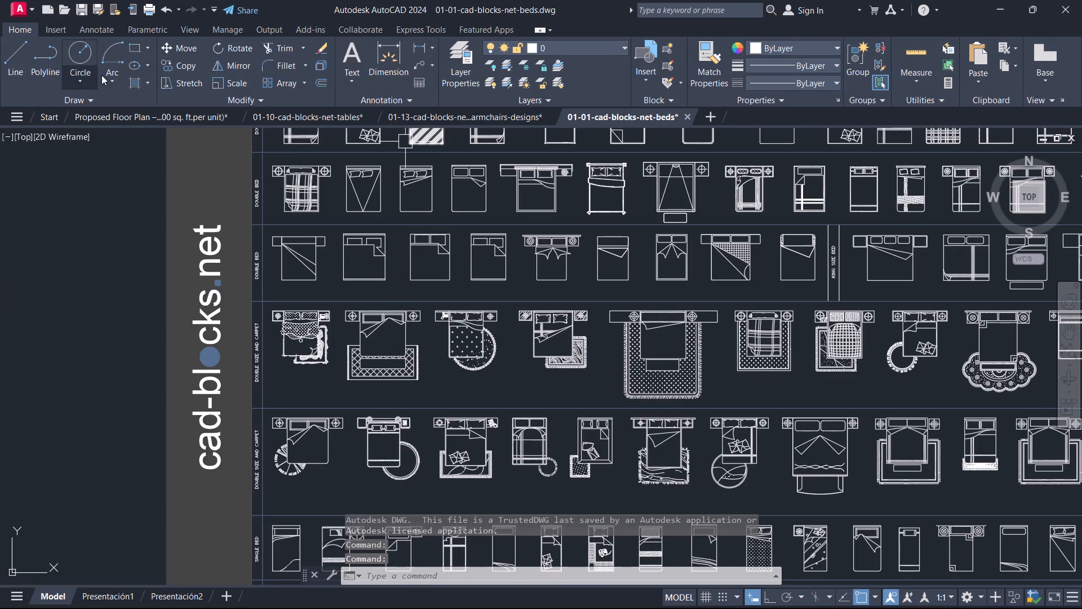
left_click(122, 121)
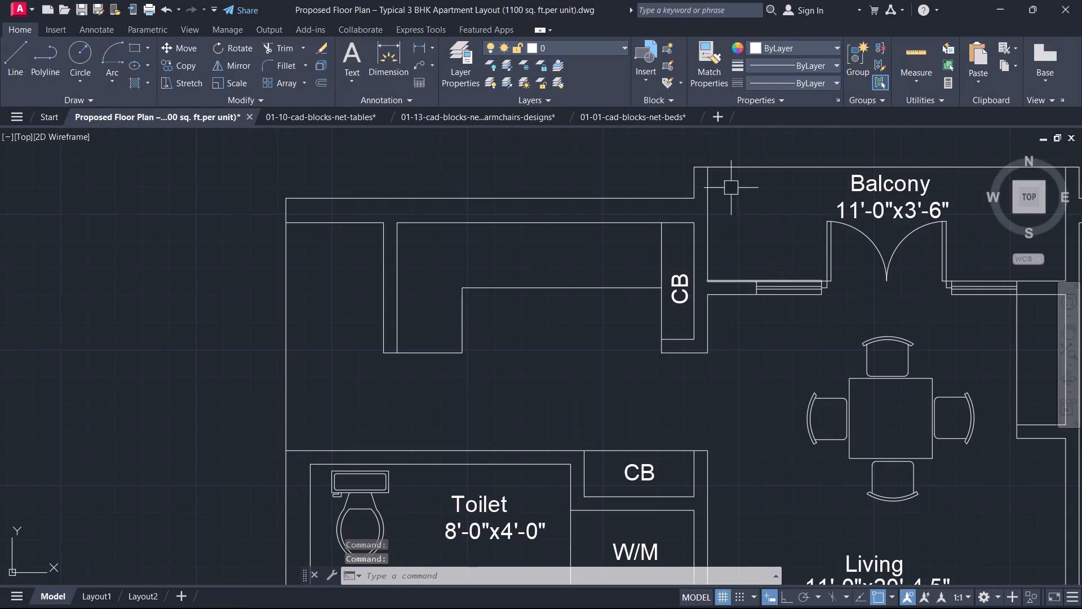
left_click(47, 116)
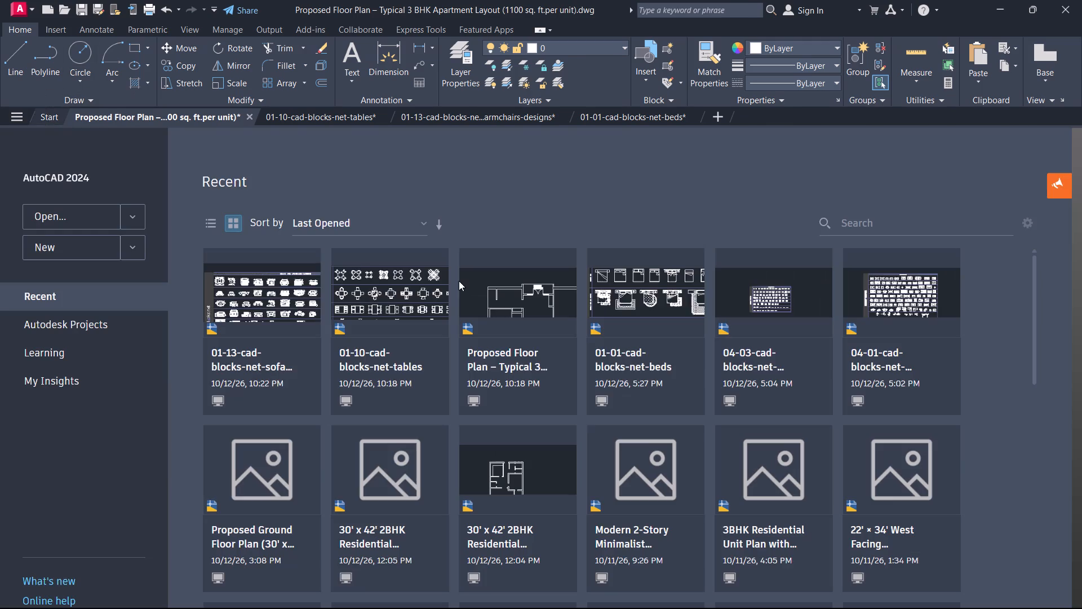
left_click(779, 358)
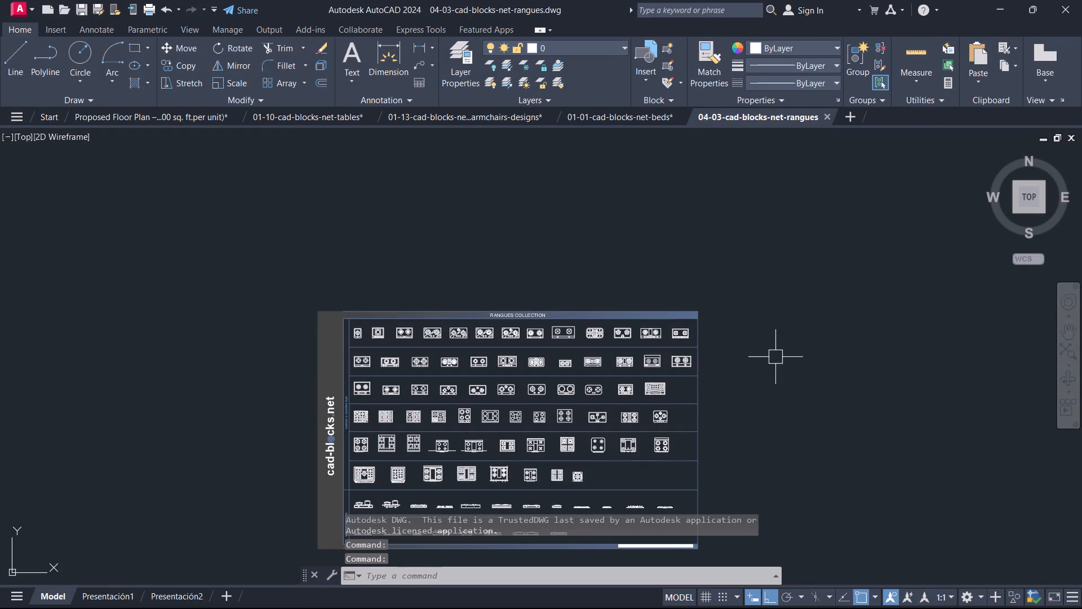
Copy a hatched two-burner cooktop block from the first row of the Rangues Collection to the clipboard.
middle_click_drag(571, 377, 594, 372)
scroll(571, 378, "up", 1)
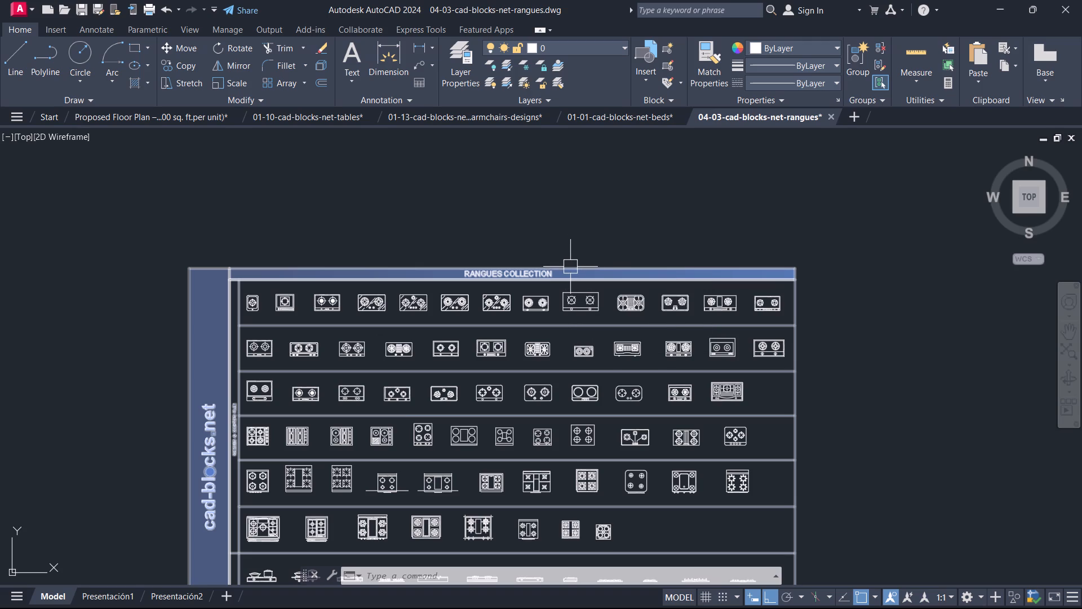
scroll(585, 317, "up", 1)
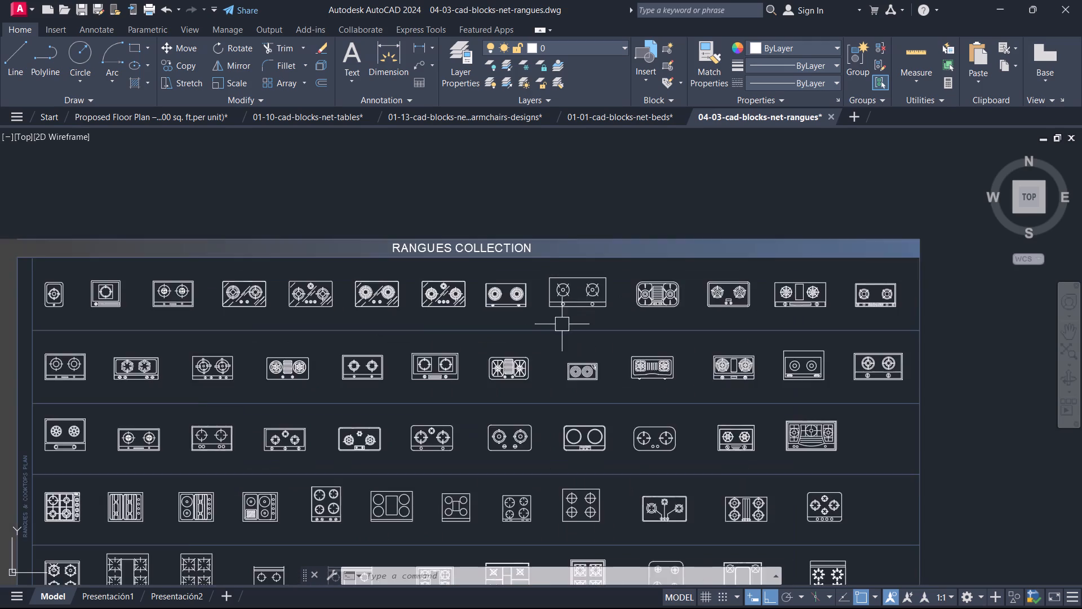
scroll(425, 318, "up", 1)
middle_click_drag(429, 319, 539, 318)
left_click(462, 304)
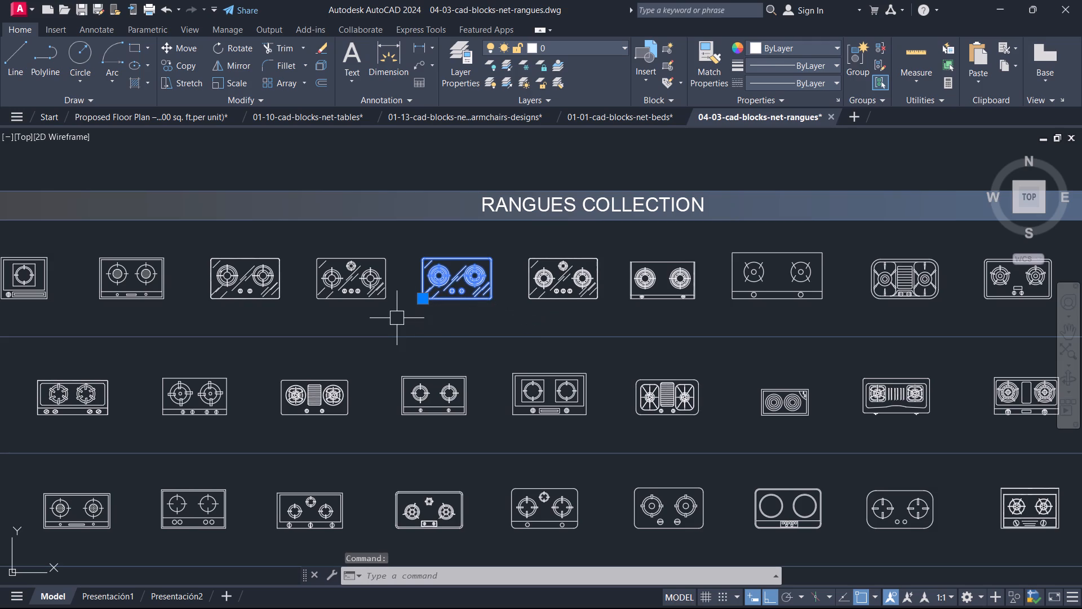
key("ctrl+c")
Paste the two-burner cooktop into the Proposed Floor Plan drawing, in the empty space beside the apartment plan.
left_click(155, 113)
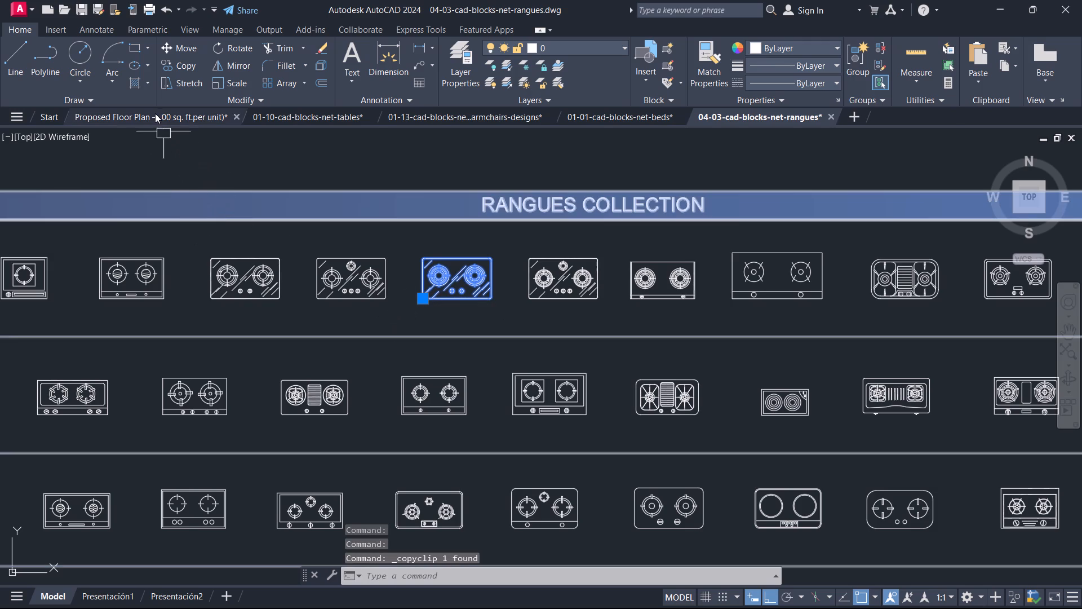
key("ctrl+v")
scroll(478, 300, "down", 3)
middle_click_drag(478, 299, 259, 358)
scroll(263, 357, "down", 1)
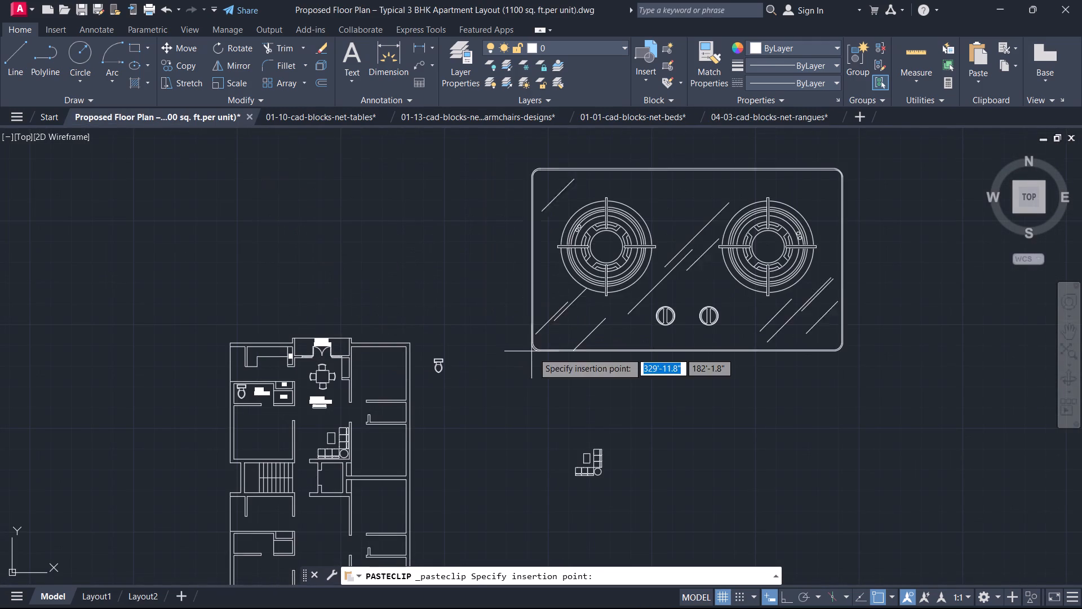
left_click(534, 353)
Scale the oversized pasted cooktop down drastically about its lower-left corner.
left_click(546, 319)
type("SC")
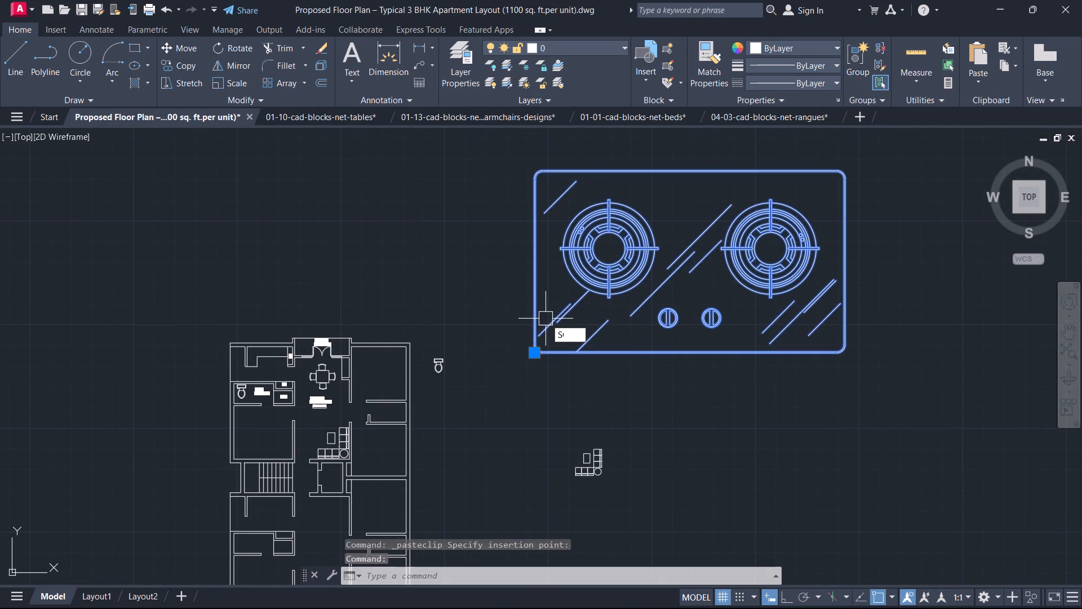
key("space")
scroll(546, 319, "up", 4)
left_click(505, 520)
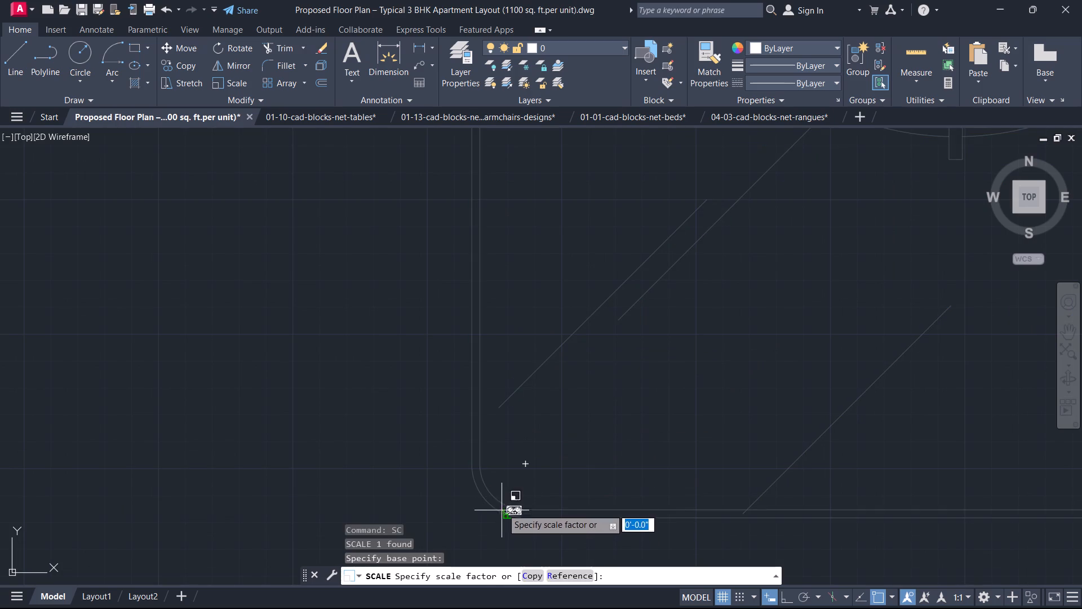
left_click(508, 498)
middle_click_drag(527, 513, 678, 312)
scroll(678, 312, "down", 2)
Scale the tiny cooktop block back up about its lower-left corner to a size suited to the kitchen counter.
left_click(693, 332)
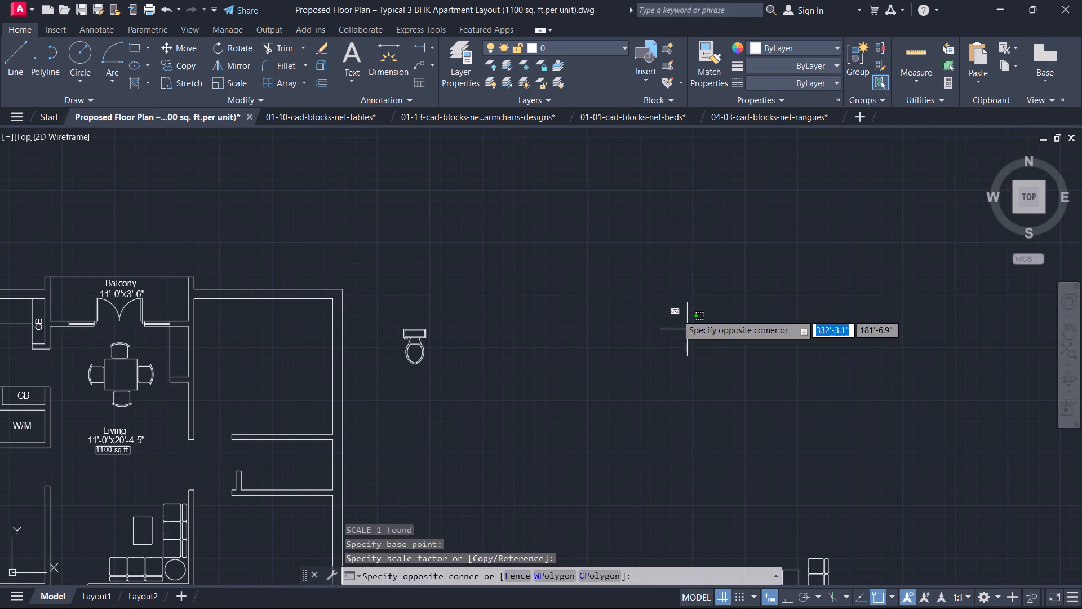
left_click(645, 289)
scroll(656, 317, "up", 2)
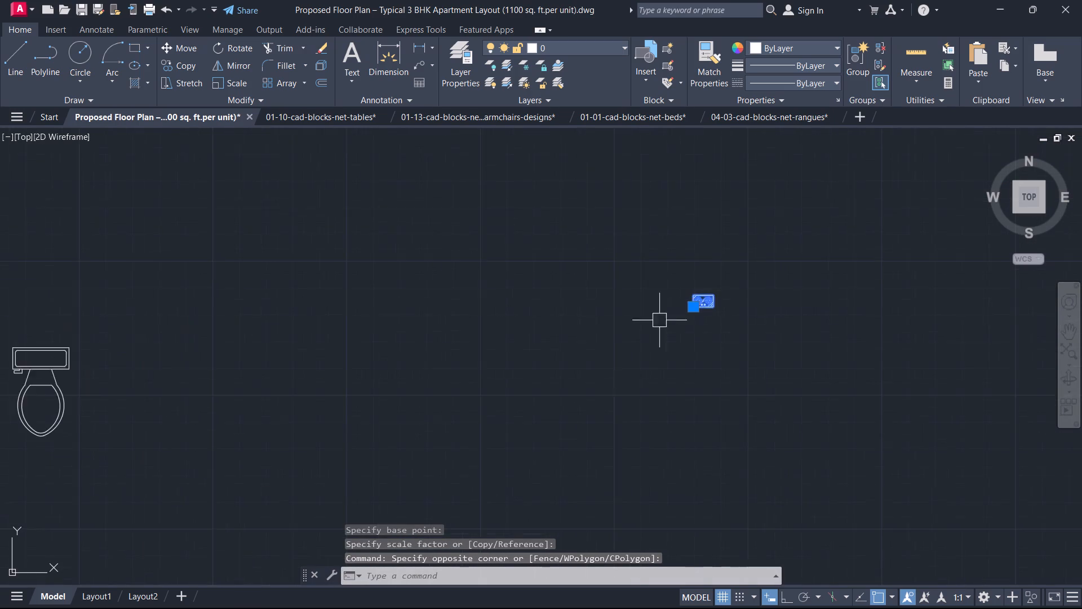
scroll(715, 312, "up", 3)
type("SC")
key("space")
scroll(631, 282, "up", 2)
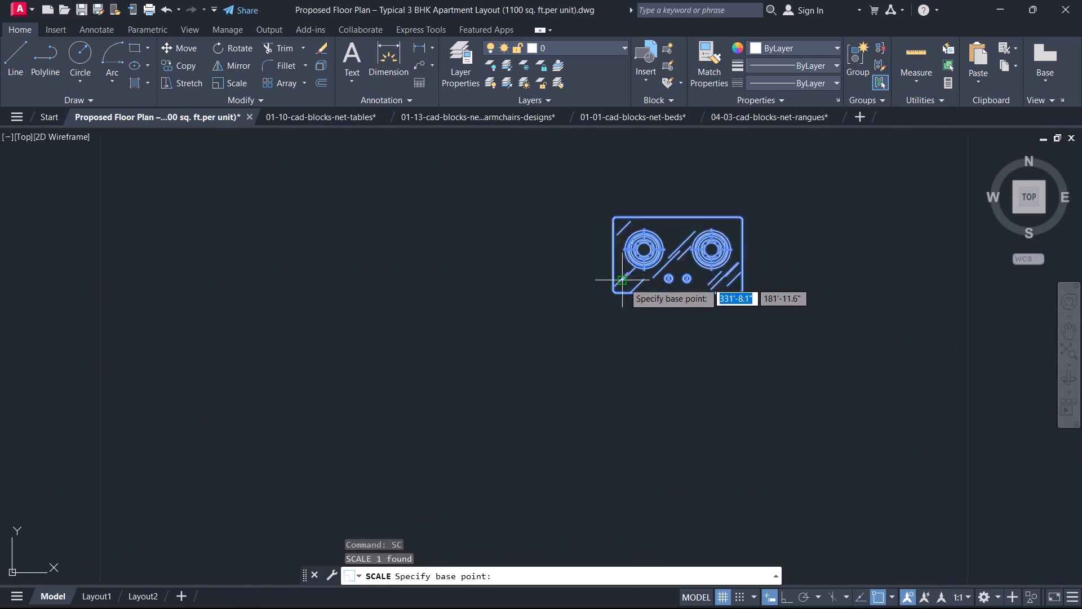
scroll(624, 283, "up", 1)
left_click(604, 309)
scroll(676, 252, "down", 2)
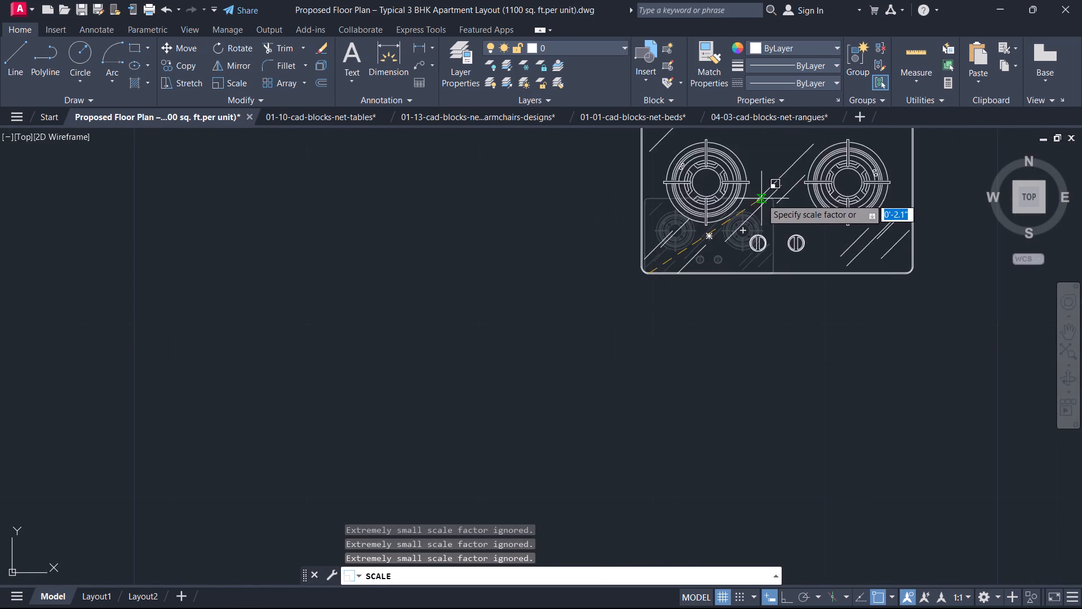
middle_click_drag(753, 215, 632, 331)
key("space")
left_click(645, 314)
scroll(645, 320, "down", 4)
middle_click(647, 323)
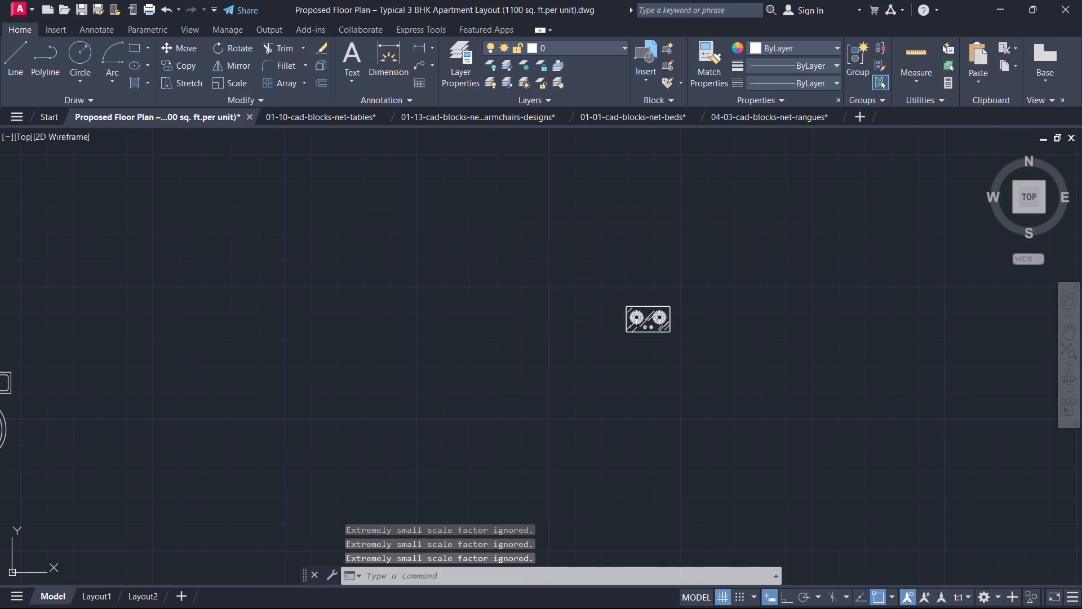
Copy the resized cooktop from just above its top-edge midpoint into the upper-left corner of the L-shaped kitchen counter.
left_click(648, 323)
type("CO")
key("space")
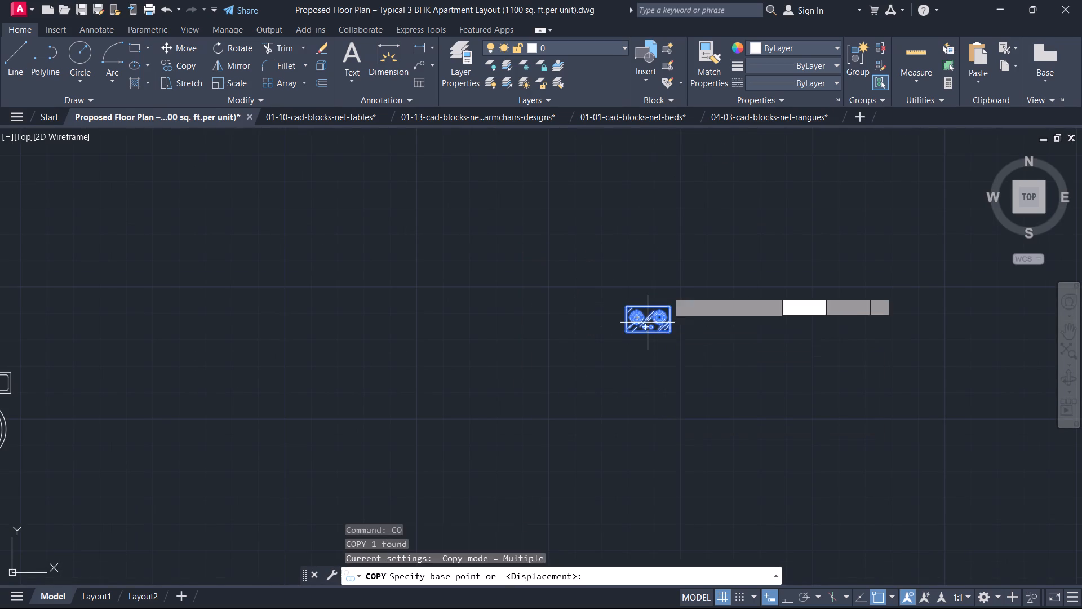
scroll(682, 281, "up", 2)
scroll(602, 338, "up", 3)
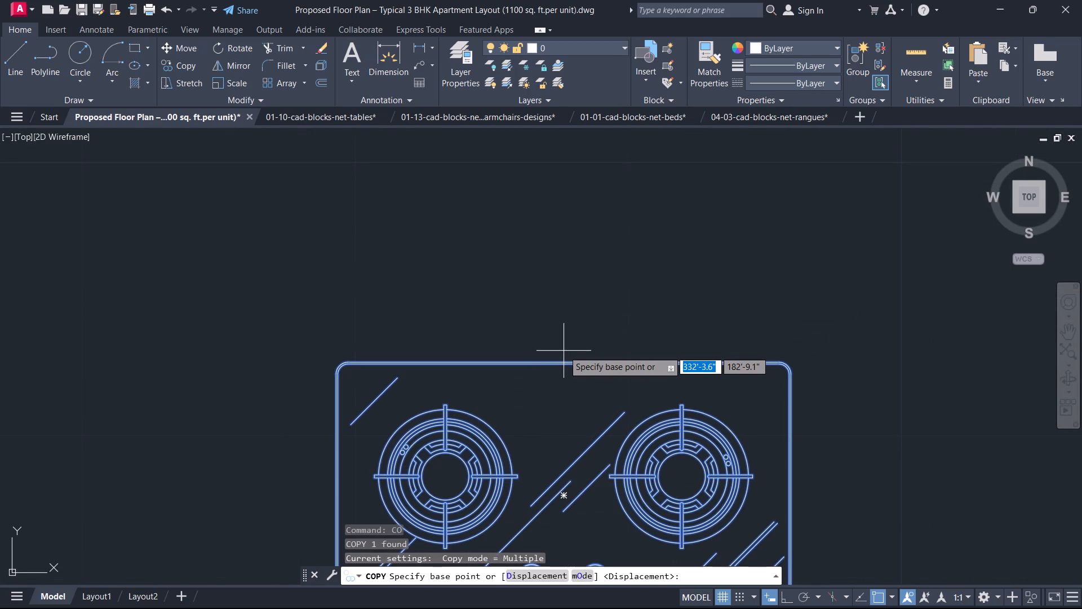
left_click(565, 354)
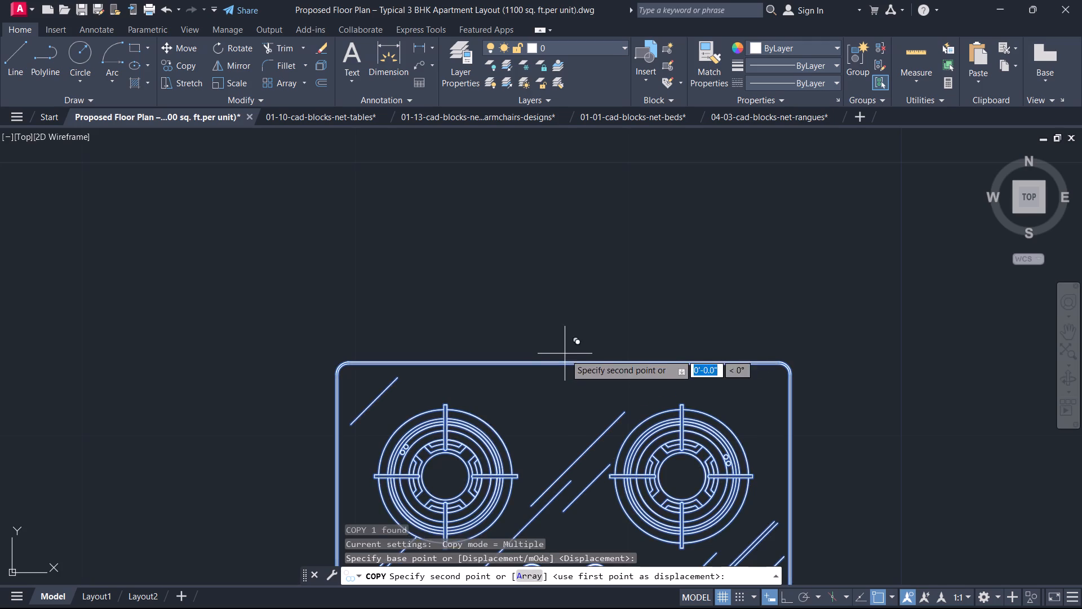
scroll(557, 368, "down", 5)
middle_click_drag(545, 396, 877, 360)
scroll(487, 381, "down", 1)
middle_click_drag(487, 381, 817, 381)
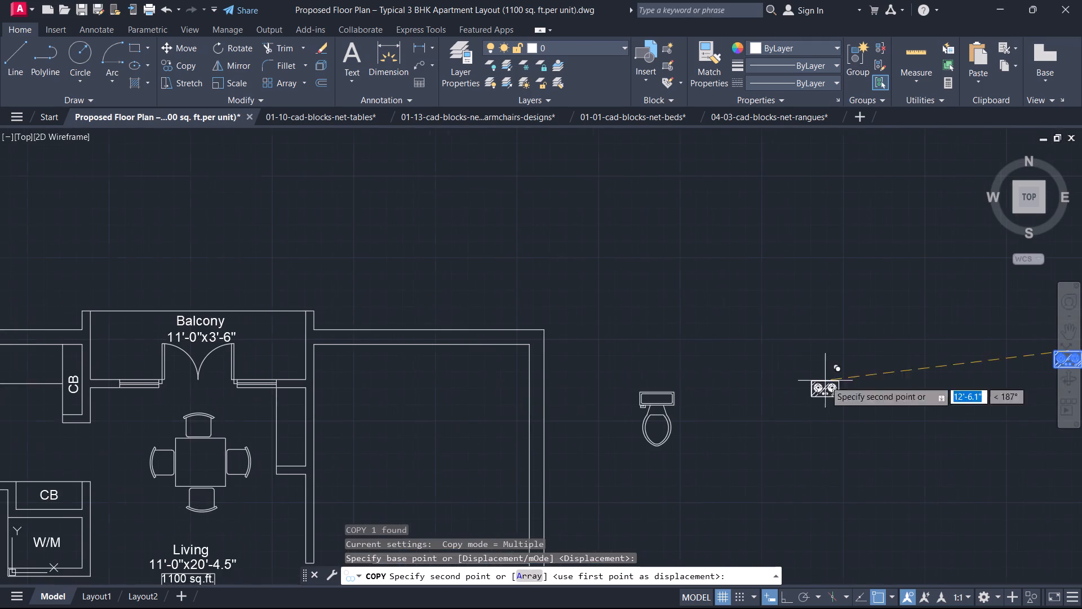
middle_click_drag(360, 381, 1001, 369)
scroll(730, 364, "up", 3)
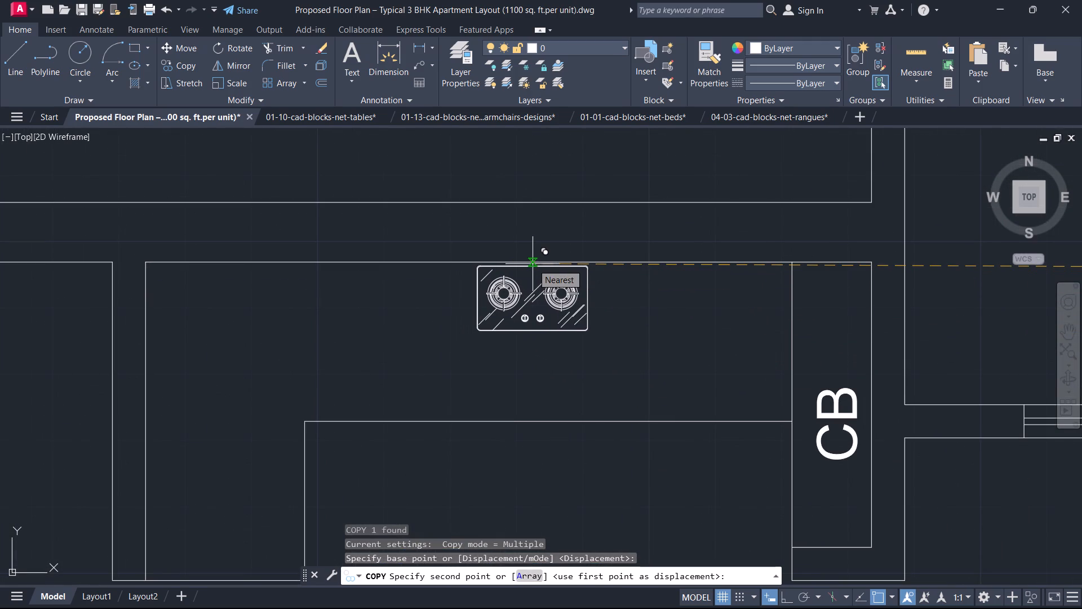
scroll(394, 317, "down", 1)
middle_click_drag(405, 317, 582, 271)
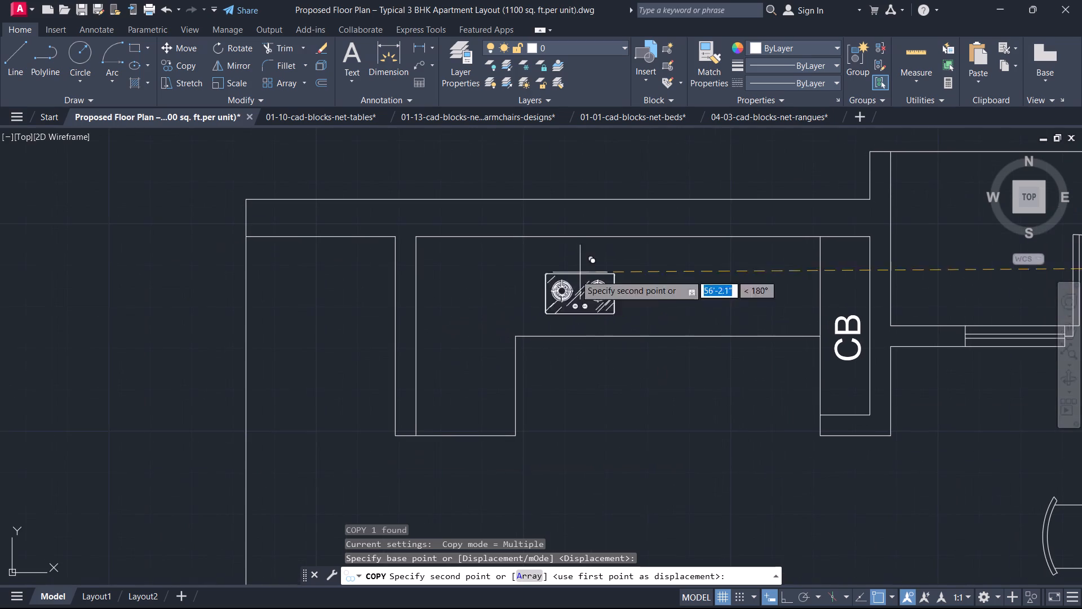
left_click(477, 259)
key("Escape")
Rotate the cooktop on the kitchen counter 90° with Ortho on, so its burners line up vertically.
left_click(476, 276)
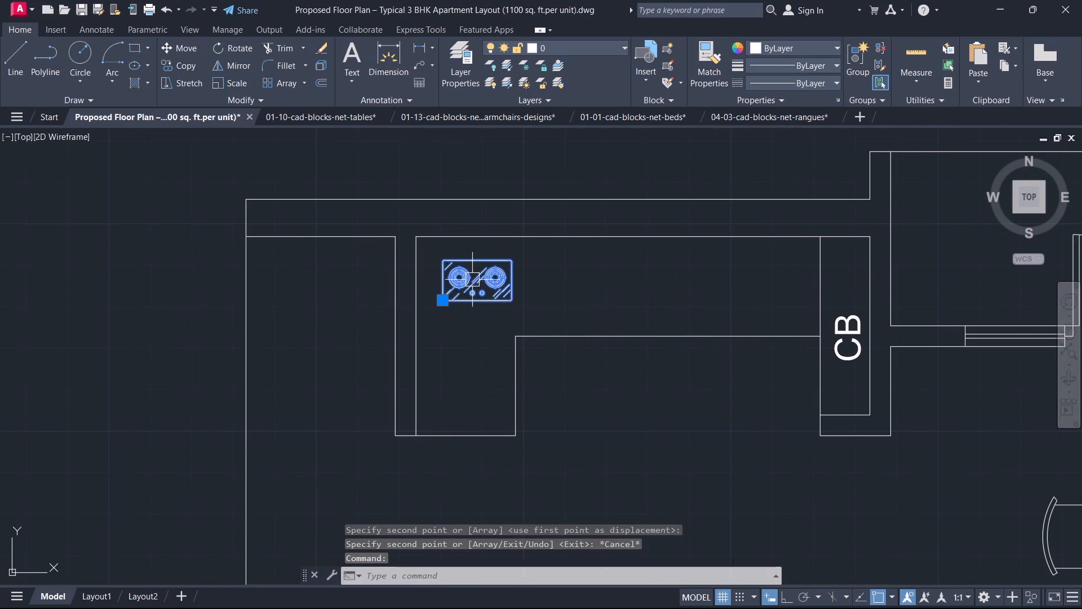
type("RO")
key("space")
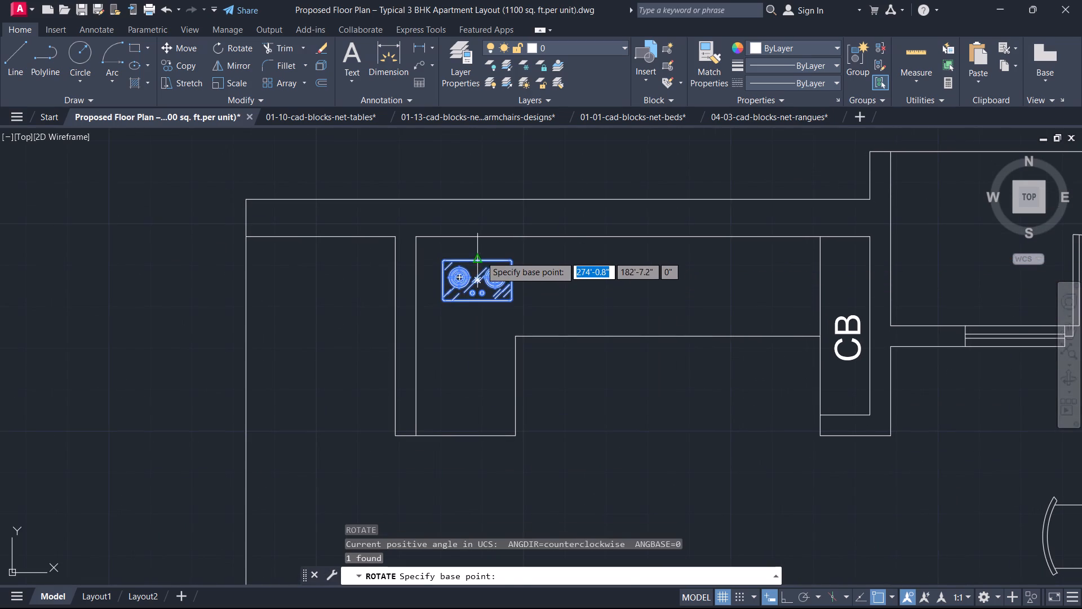
left_click(477, 253)
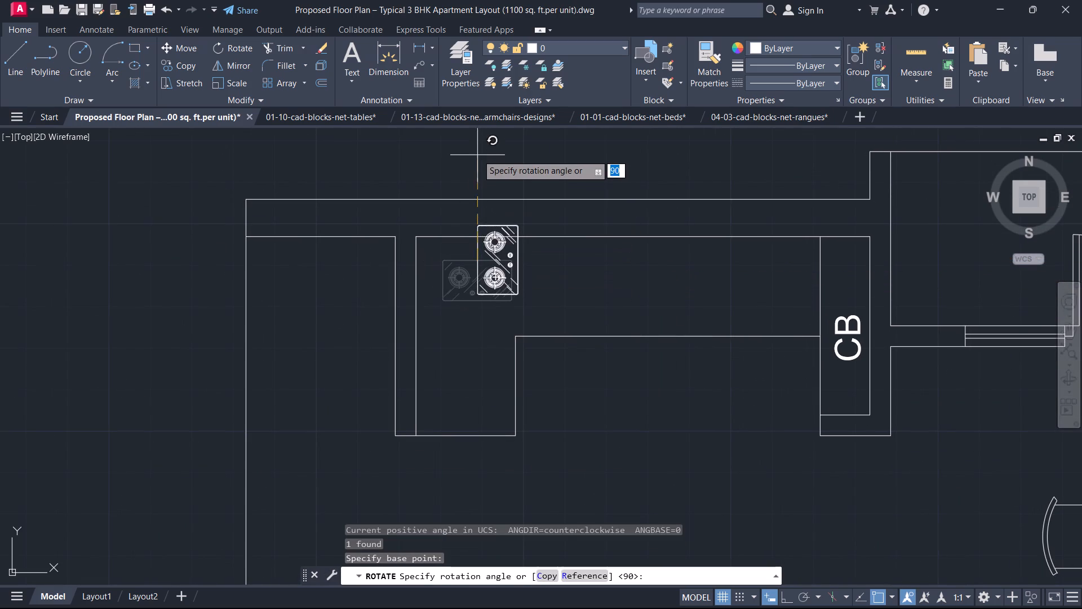
key("F8")
left_click(472, 178)
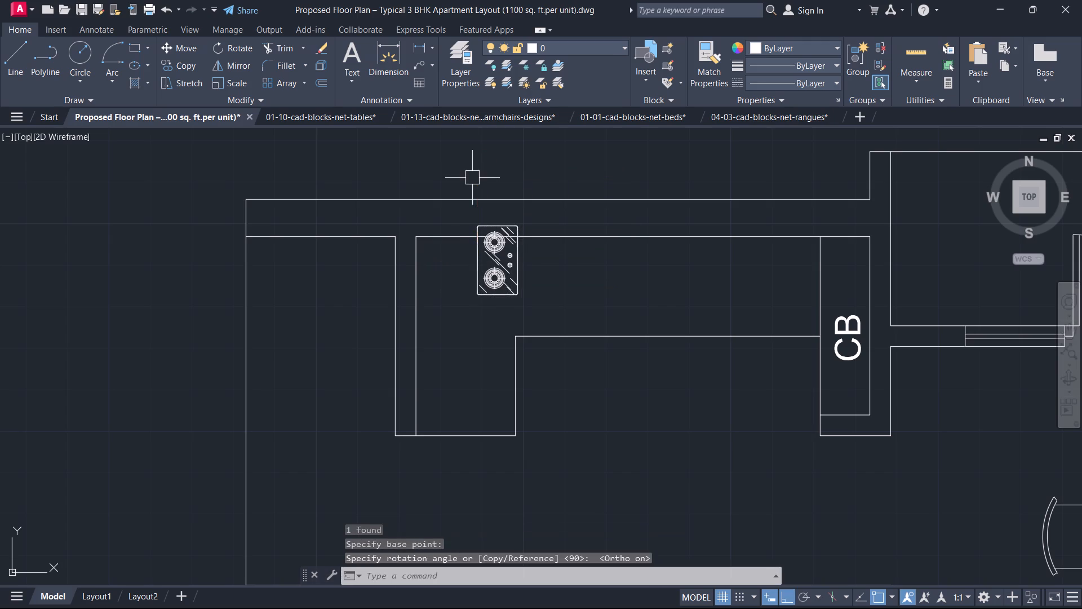
key("Escape")
Move the rotated cooktop onto the counter's short vertical leg, with its back beside the wall line.
left_click(513, 290)
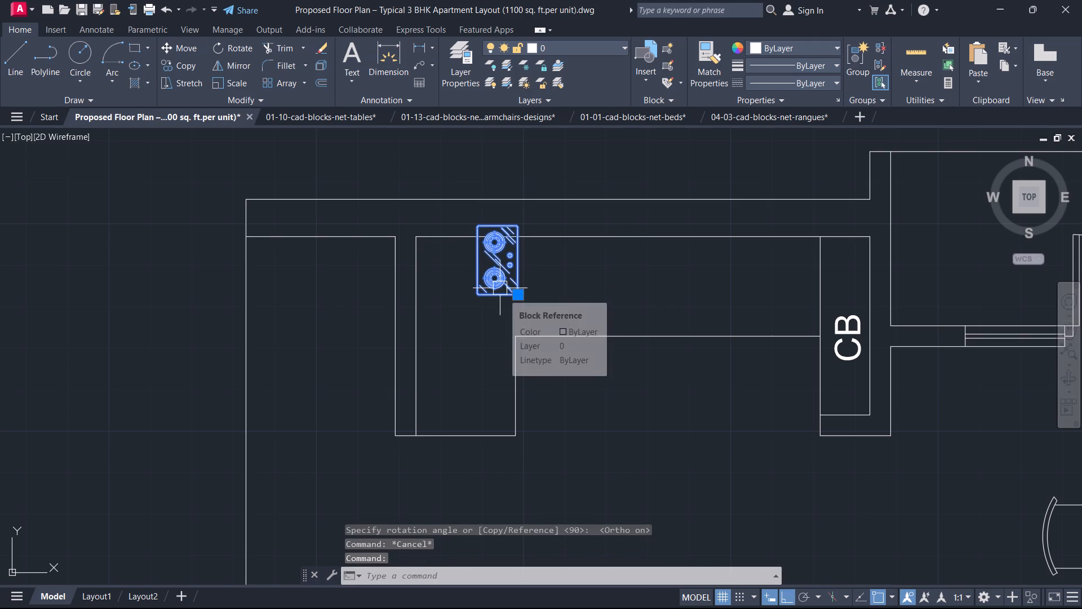
type("M")
key("space")
scroll(484, 276, "up", 2)
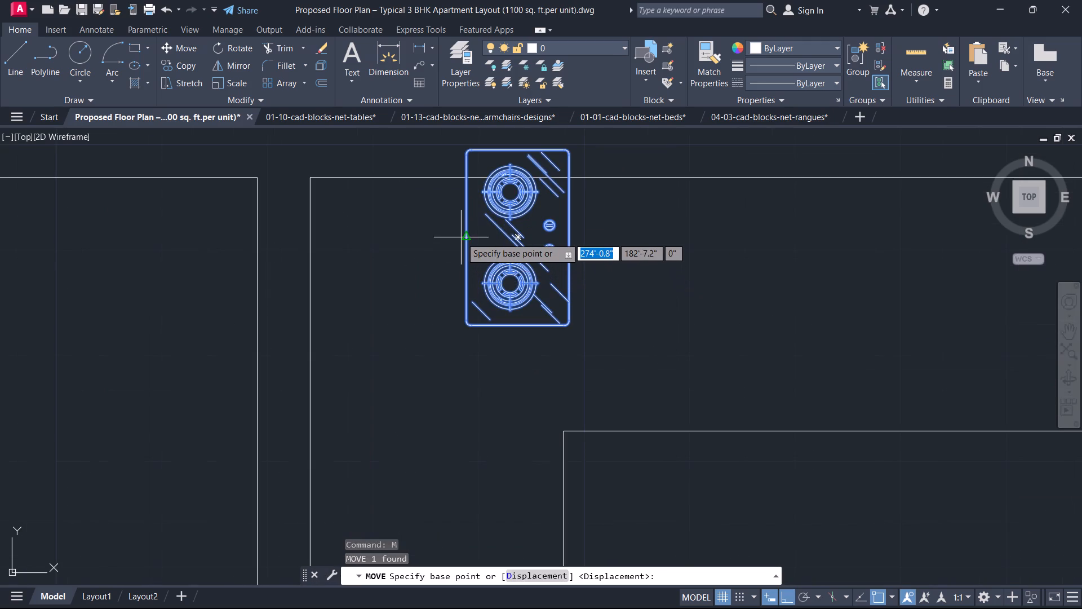
left_click(456, 237)
scroll(441, 277, "down", 6)
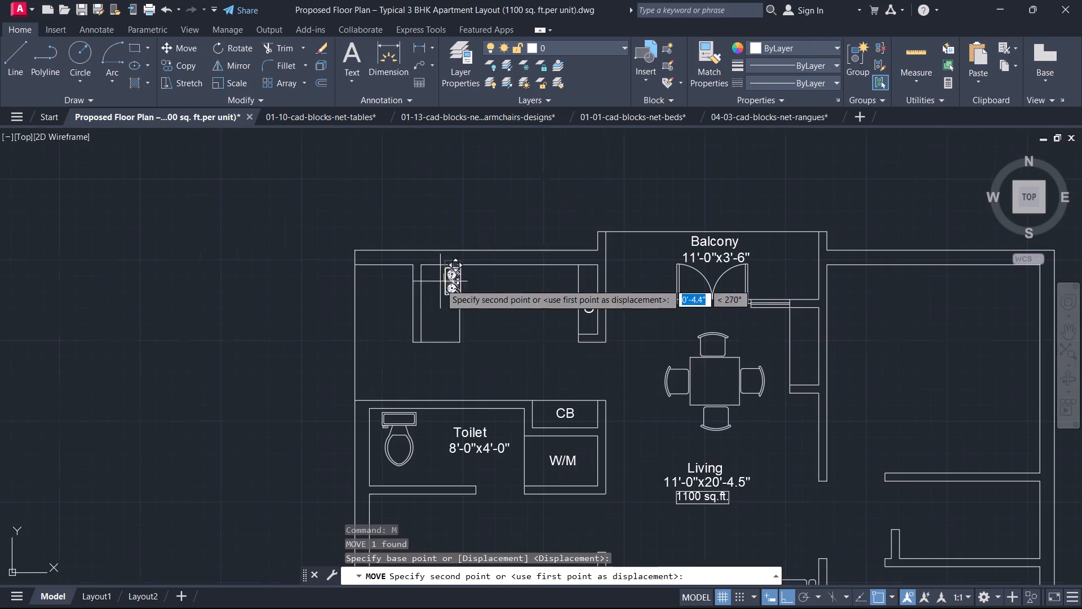
scroll(425, 306, "up", 2)
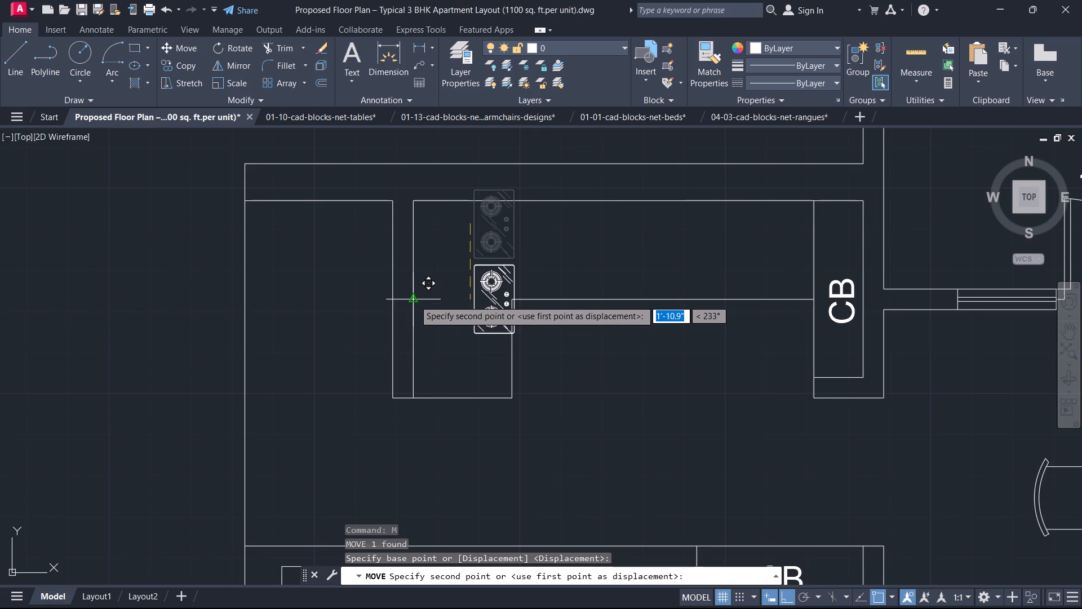
left_click(414, 300)
key("Escape")
Scale the counter cooktop up moderately from a base point on the wall line behind it.
left_click(433, 307)
type("SC")
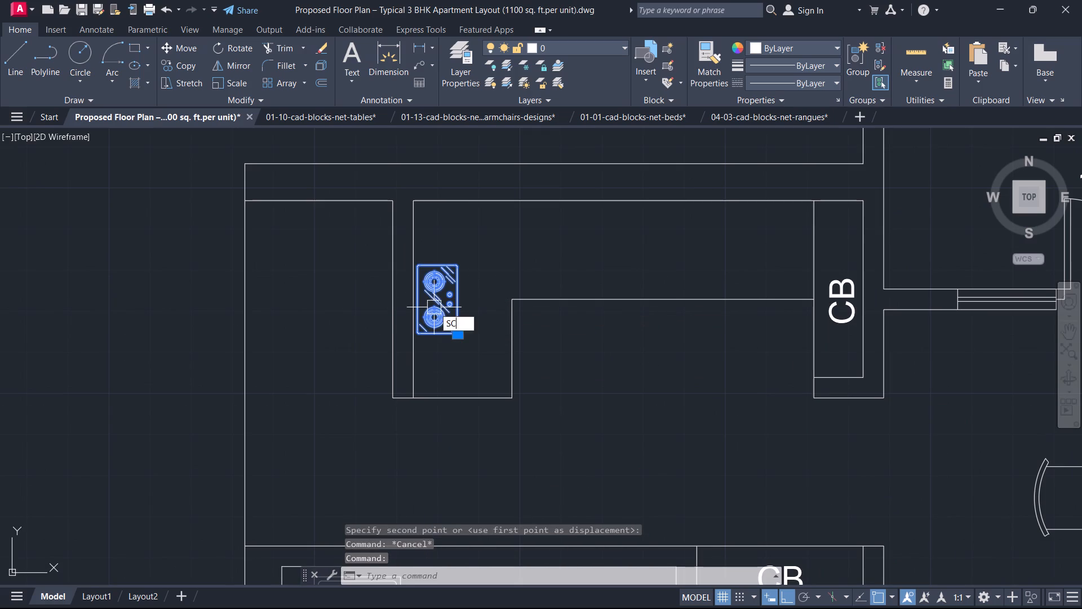
key("space")
scroll(426, 306, "up", 3)
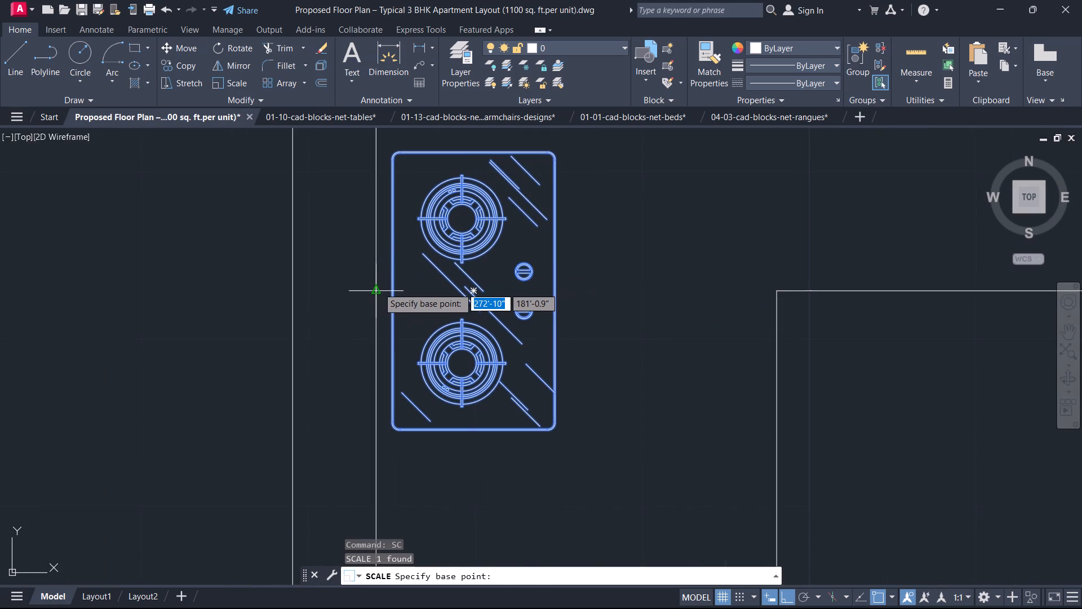
left_click(378, 288)
left_click(564, 282)
key("Escape")
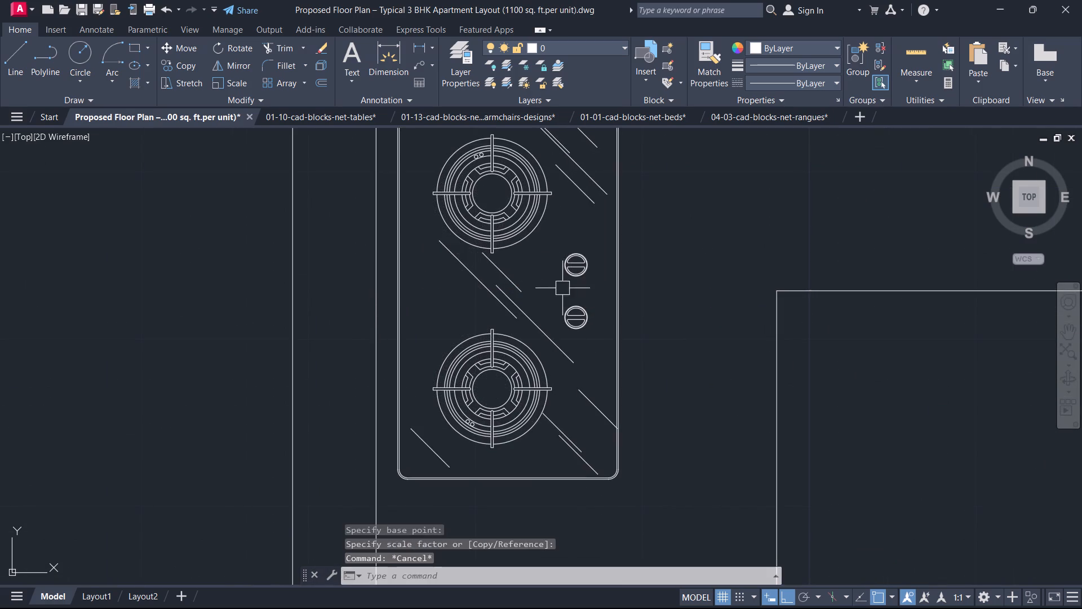
Move the enlarged cooktop slightly down along the counter's vertical leg.
scroll(562, 298, "down", 4)
left_click(560, 299)
type("M")
key("space")
left_click(560, 299)
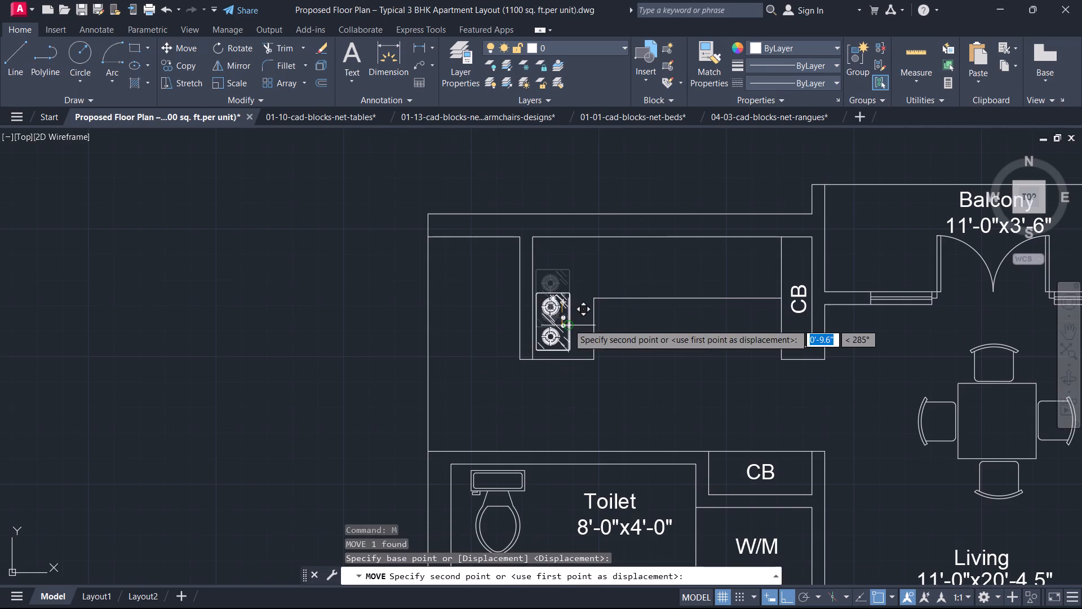
left_click(563, 322)
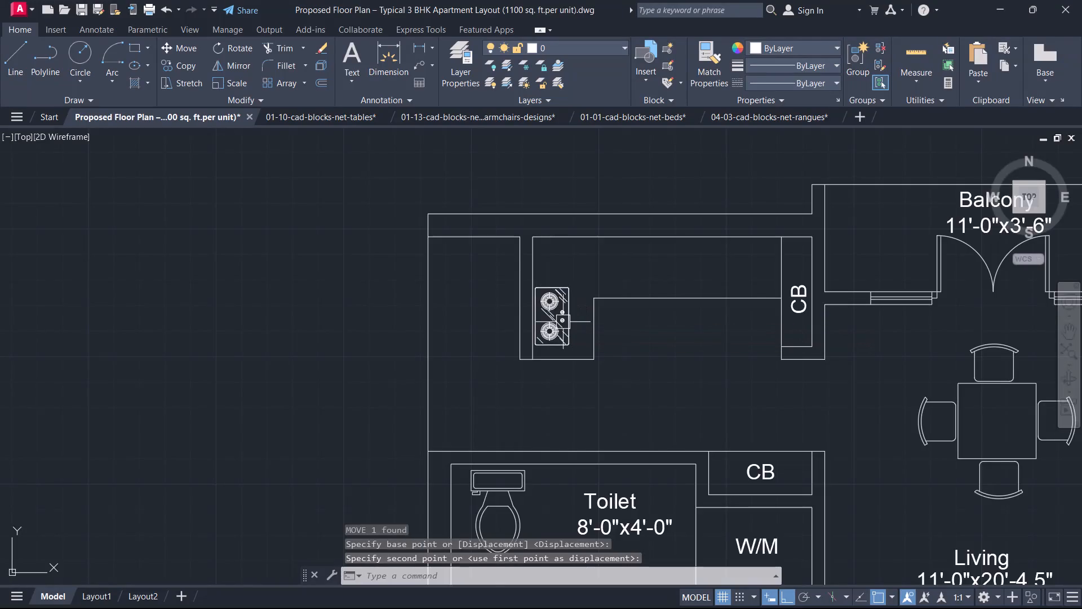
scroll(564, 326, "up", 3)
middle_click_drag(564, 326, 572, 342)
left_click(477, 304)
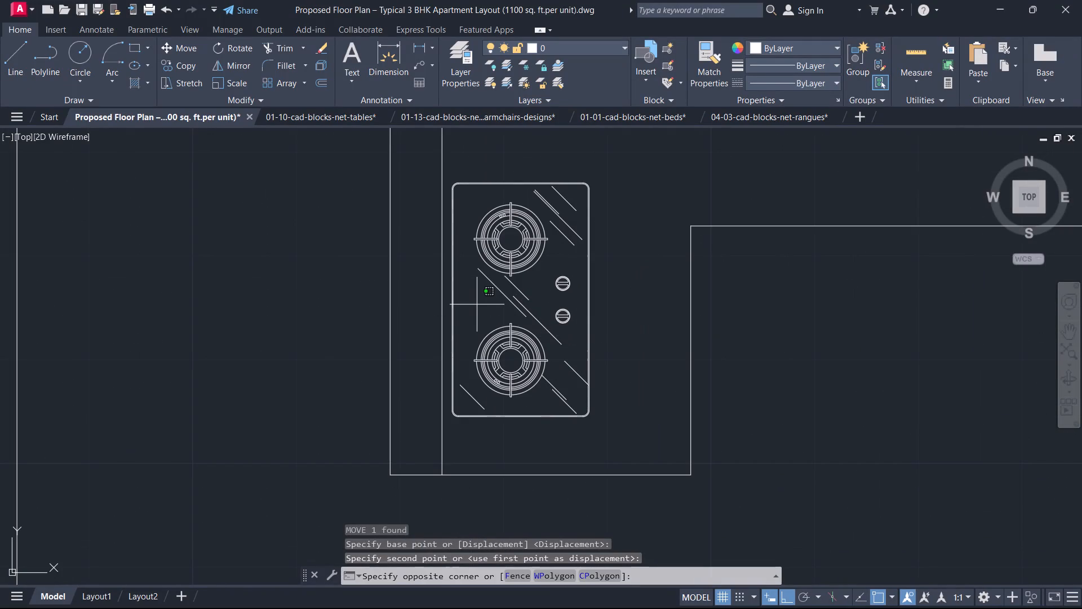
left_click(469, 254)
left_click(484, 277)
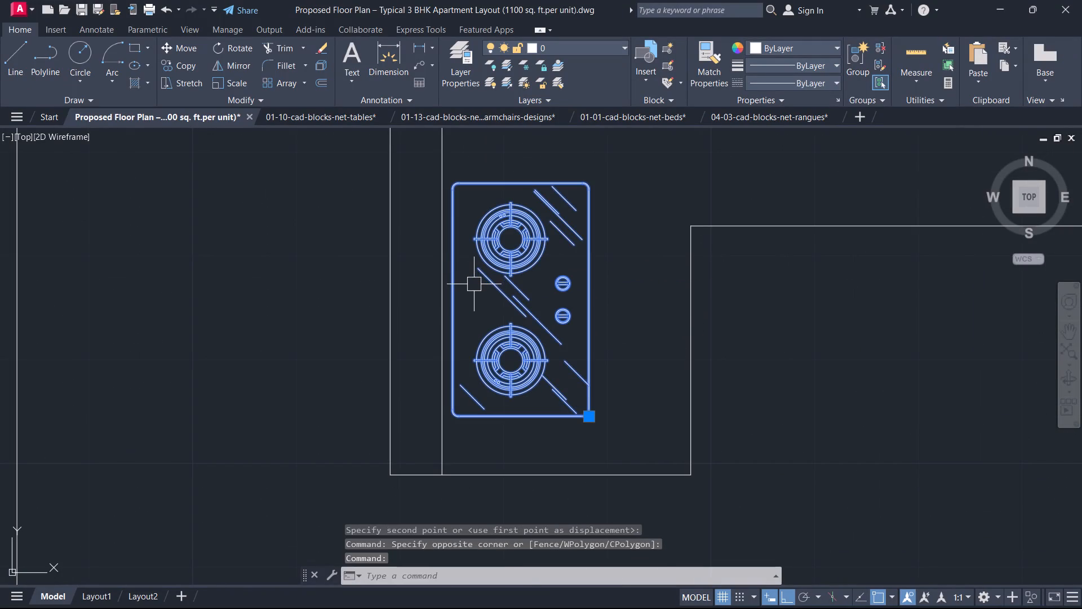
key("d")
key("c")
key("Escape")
Scale the cooktop up from a base point on the wall line behind it until it fills most of the counter leg's width.
type("SC")
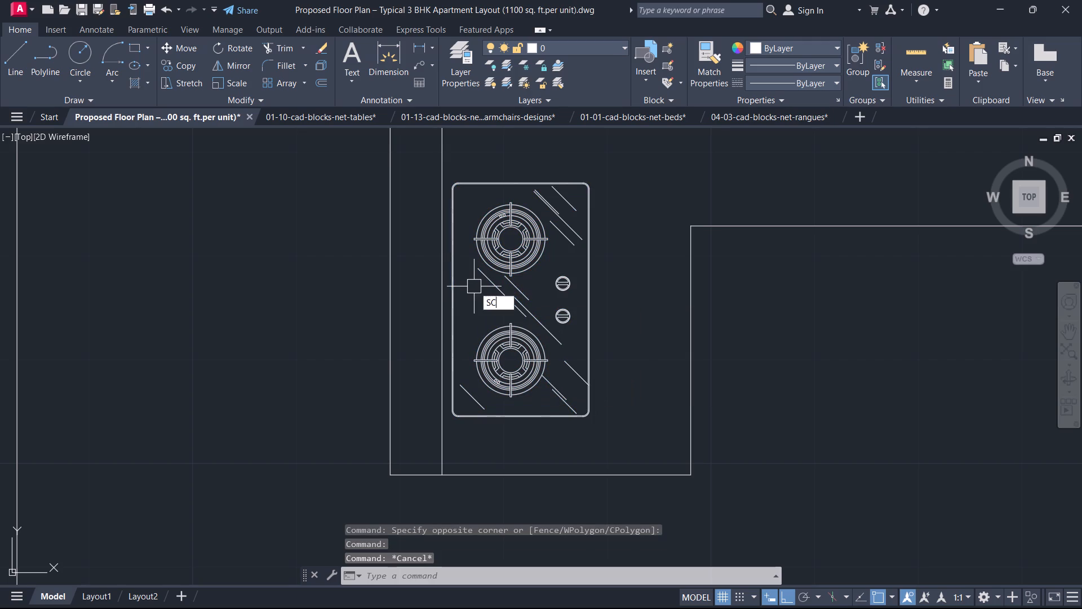
key("space")
left_click(496, 280)
key("space")
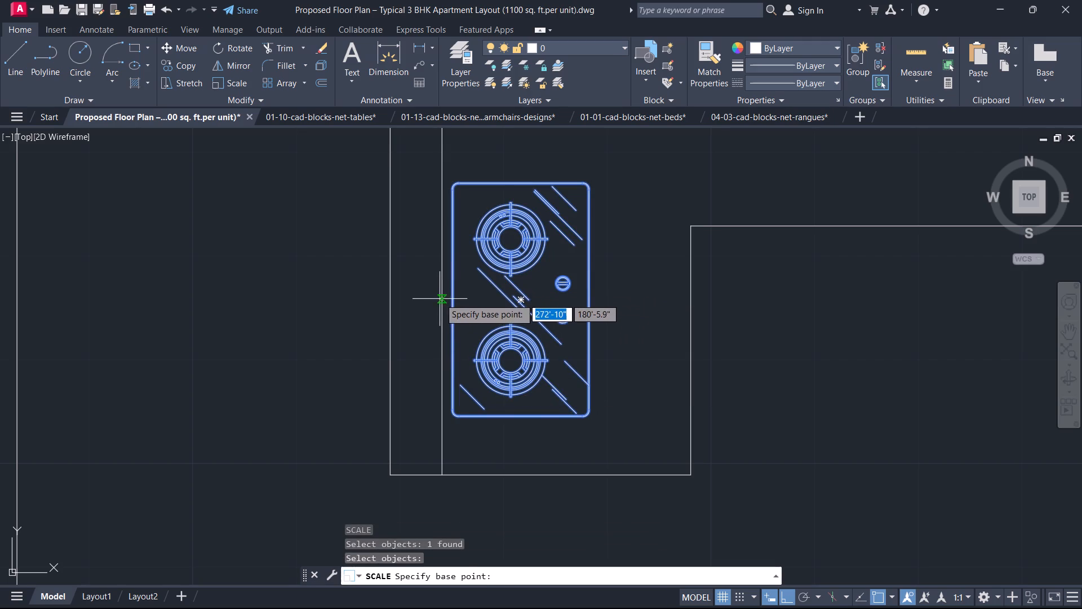
left_click(445, 289)
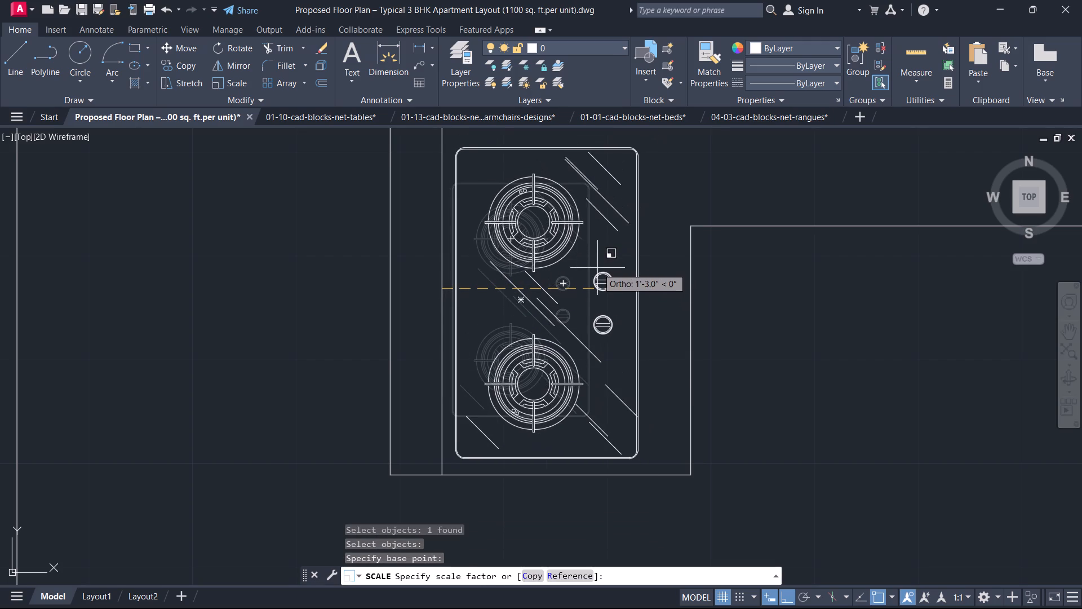
left_click(597, 268)
key("Escape")
Delete the spare cooktop block lying outside the floor plan.
scroll(589, 278, "down", 2)
middle_click(588, 280)
middle_click_drag(587, 283, 539, 314)
middle_click_drag(525, 320, 518, 322)
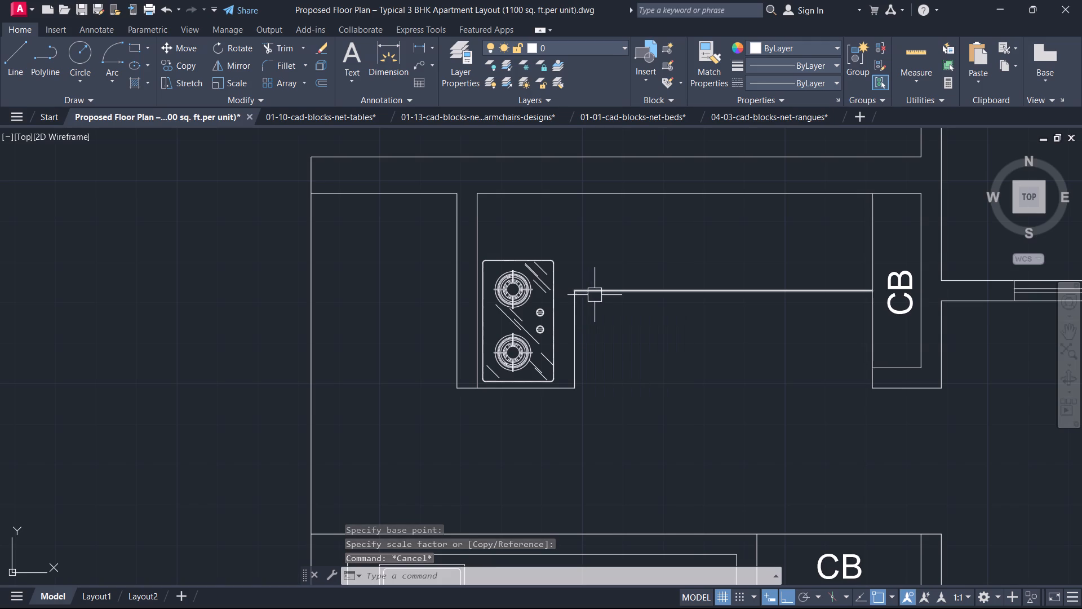
scroll(614, 307, "down", 3)
middle_click_drag(828, 308, 579, 337)
scroll(769, 333, "down", 2)
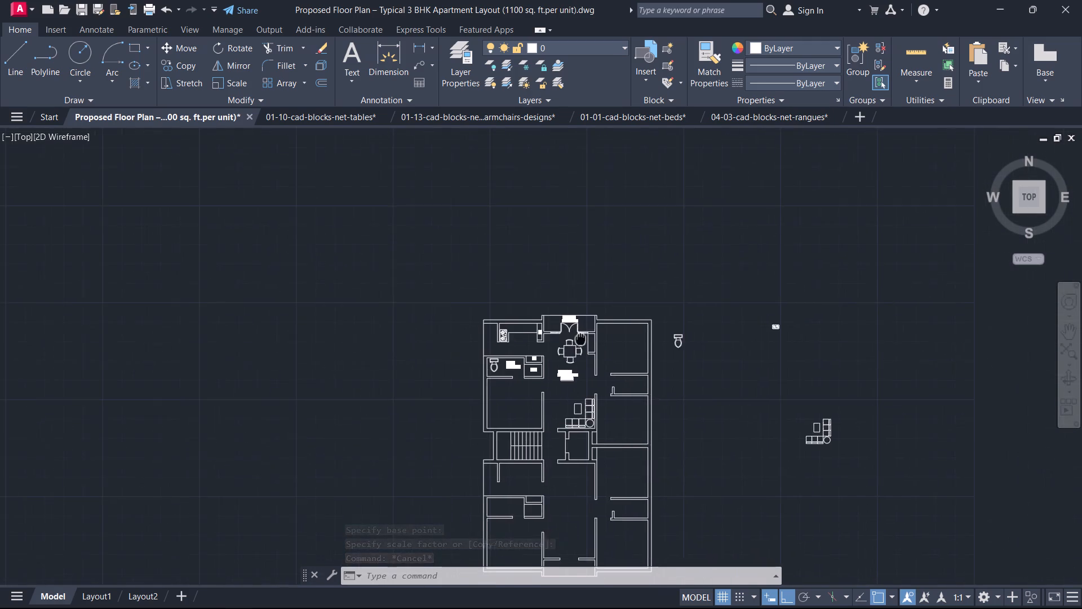
middle_click_drag(579, 337, 579, 336)
scroll(673, 331, "up", 2)
middle_click_drag(857, 358, 556, 325)
left_click_drag(731, 341, 710, 326)
left_click(554, 211)
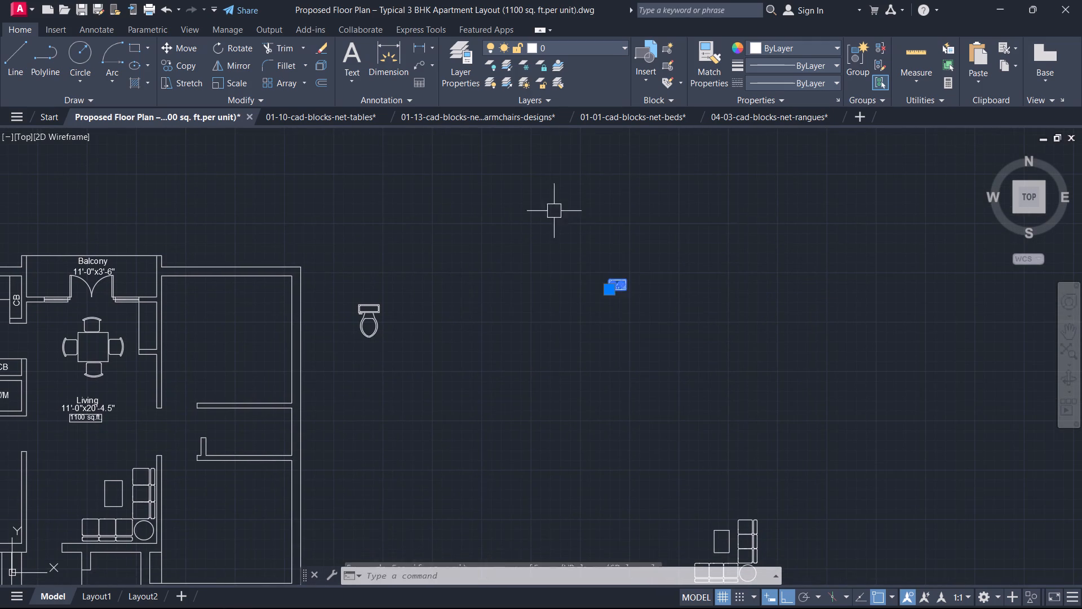
scroll(627, 306, "down", 2)
middle_click_drag(628, 314, 707, 238)
scroll(786, 356, "up", 1)
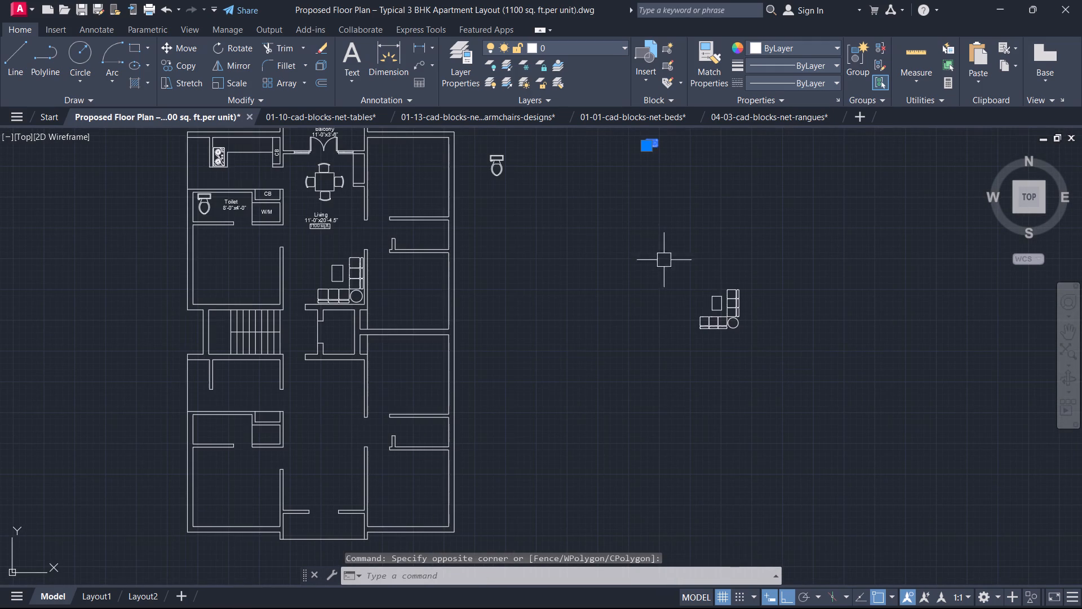
key("Delete")
Open the recent block library drawing 04-01-cad-blocks-net-kitchen-sink.
scroll(658, 251, "down", 1)
scroll(658, 251, "up", 1)
scroll(658, 251, "down", 1)
scroll(558, 239, "up", 1)
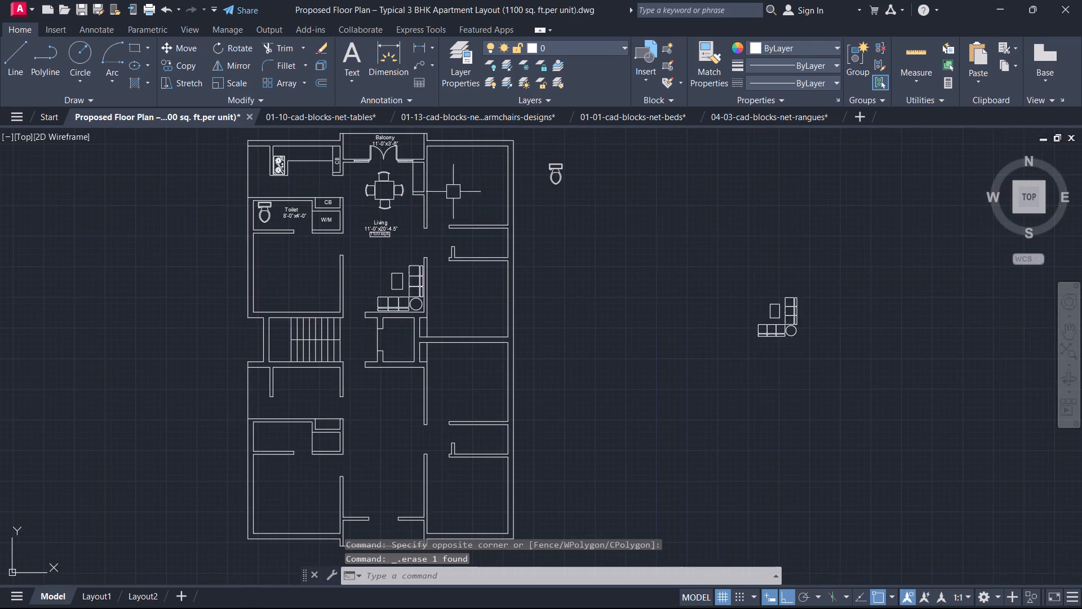
middle_click_drag(383, 176, 540, 338)
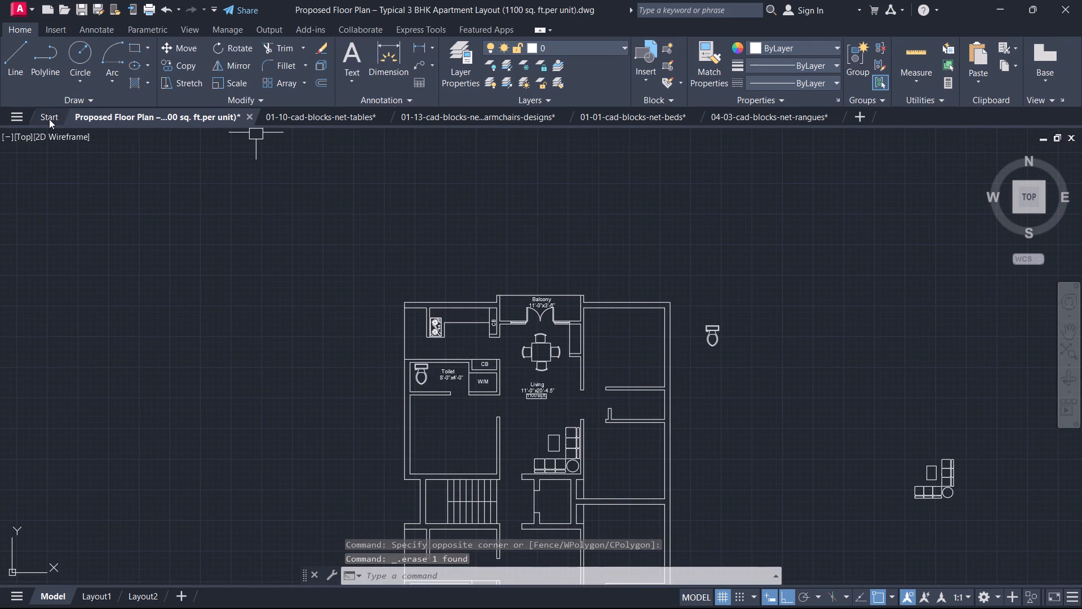
left_click(49, 119)
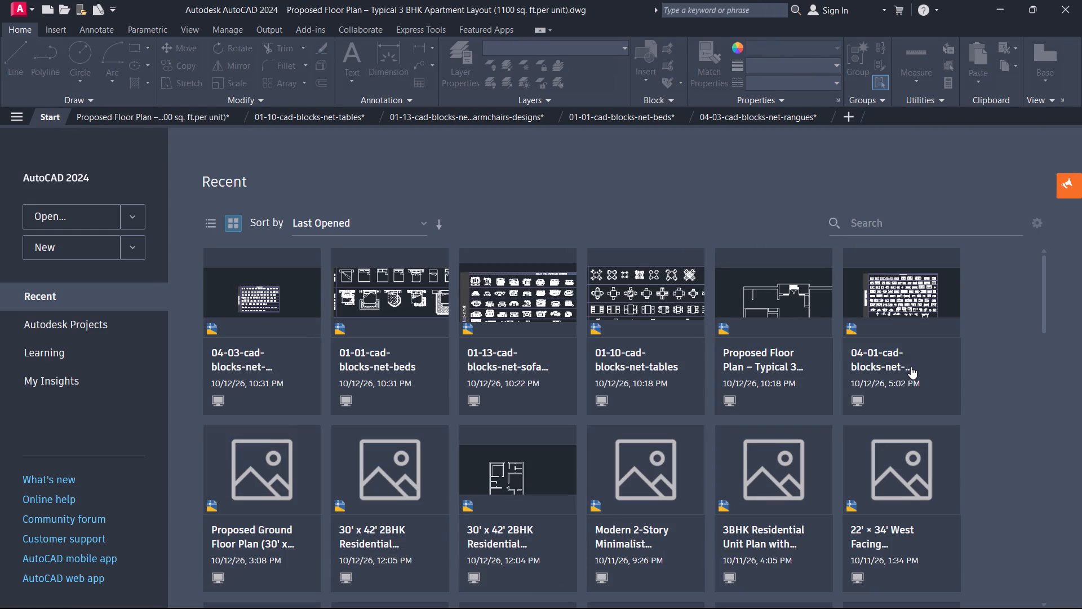
left_click(895, 364)
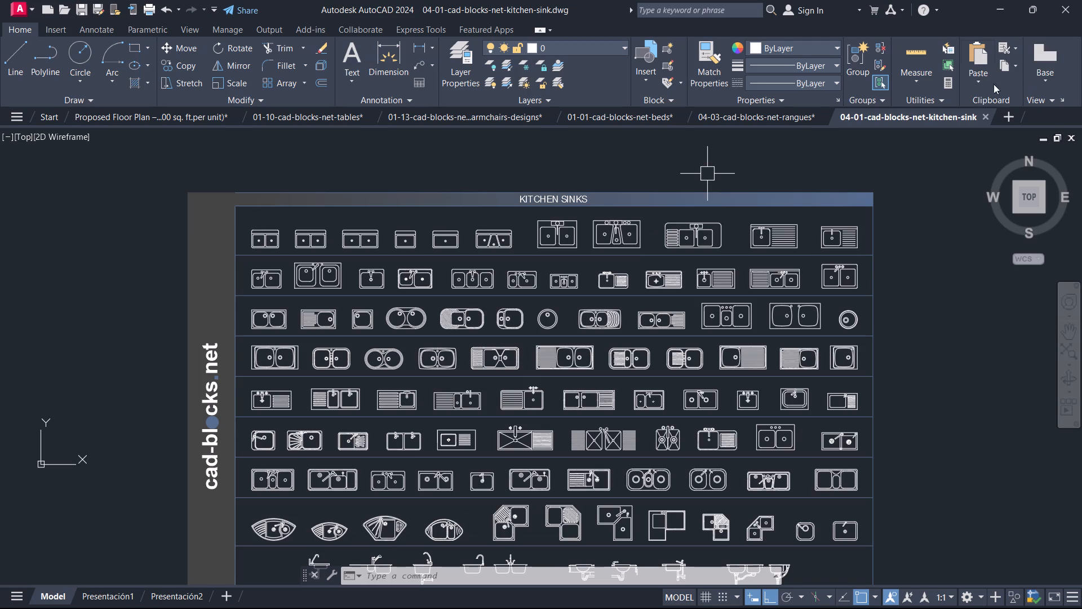
Copy the single-bowl sink with a ribbed drainboard from the third row and paste it into the floor plan drawing, outside the building.
scroll(697, 241, "up", 1)
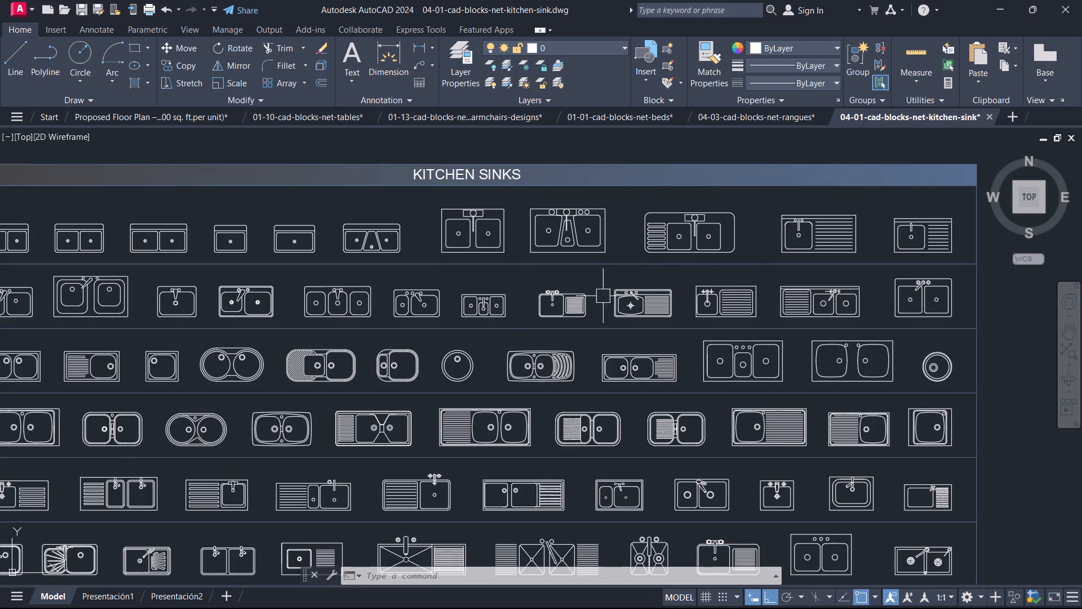
left_click(88, 364)
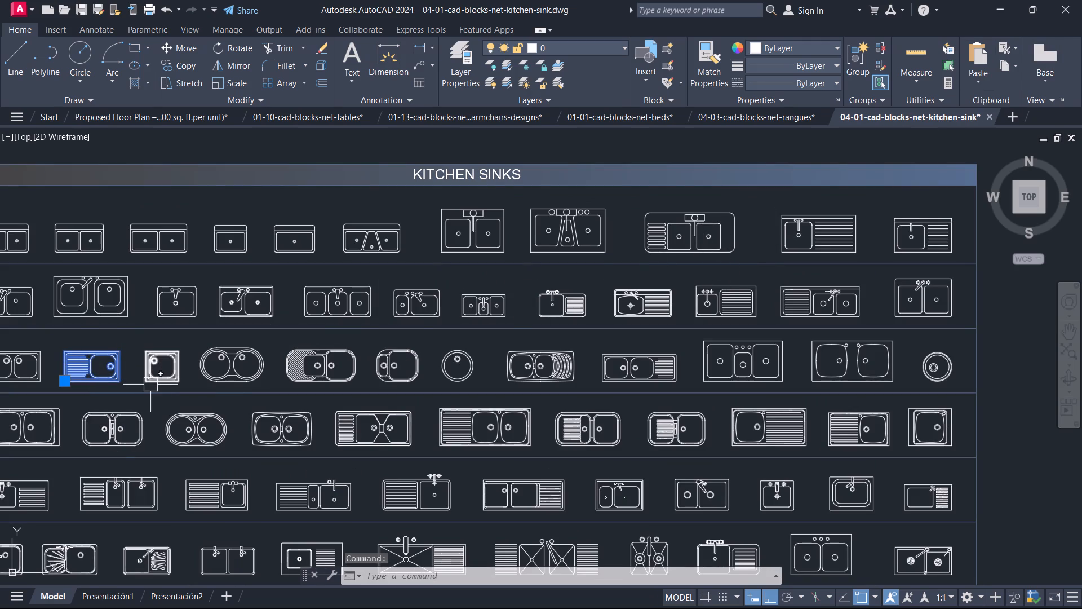
key("ctrl+c")
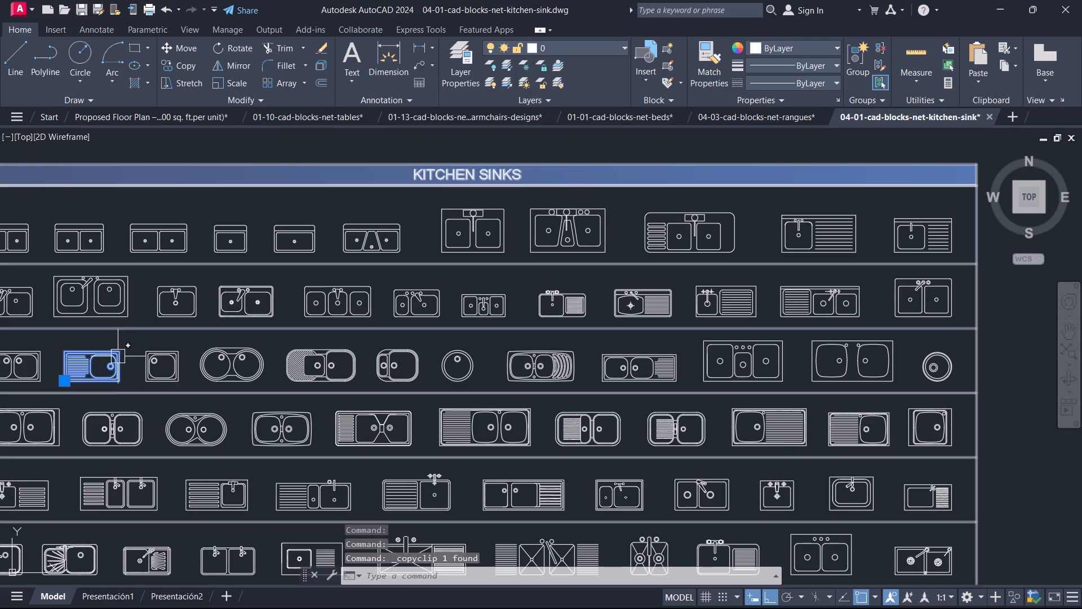
key("Escape")
left_click(88, 360)
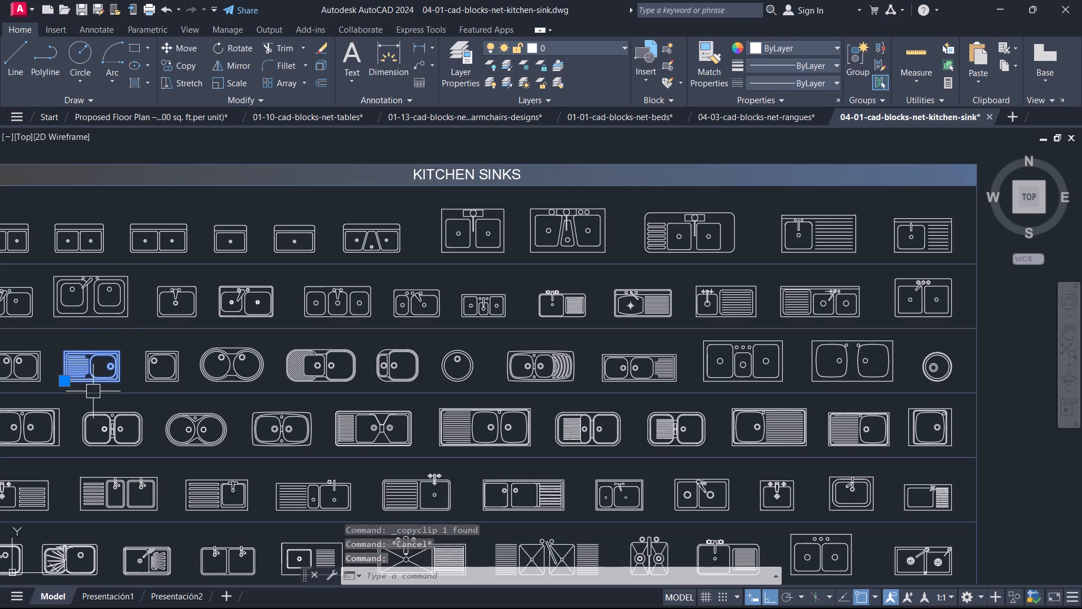
key("ctrl+c")
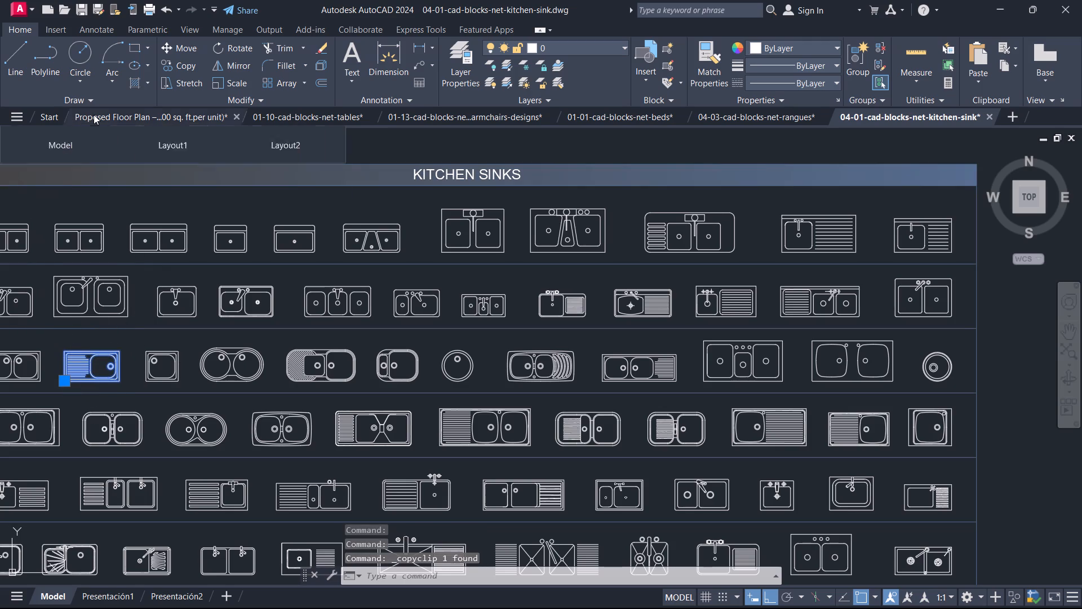
left_click(94, 114)
key("ctrl+v")
scroll(538, 359, "down", 3)
scroll(613, 386, "up", 3)
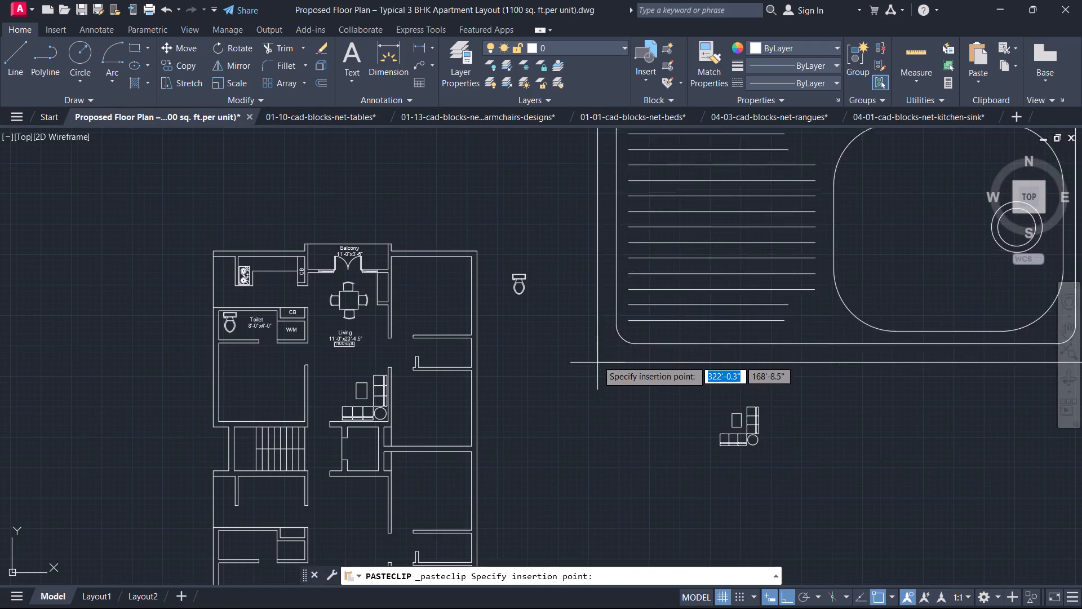
left_click(602, 333)
Scale the pasted sink down from its lower-left corner to roughly kitchen-counter size.
left_click(616, 334)
key("s")
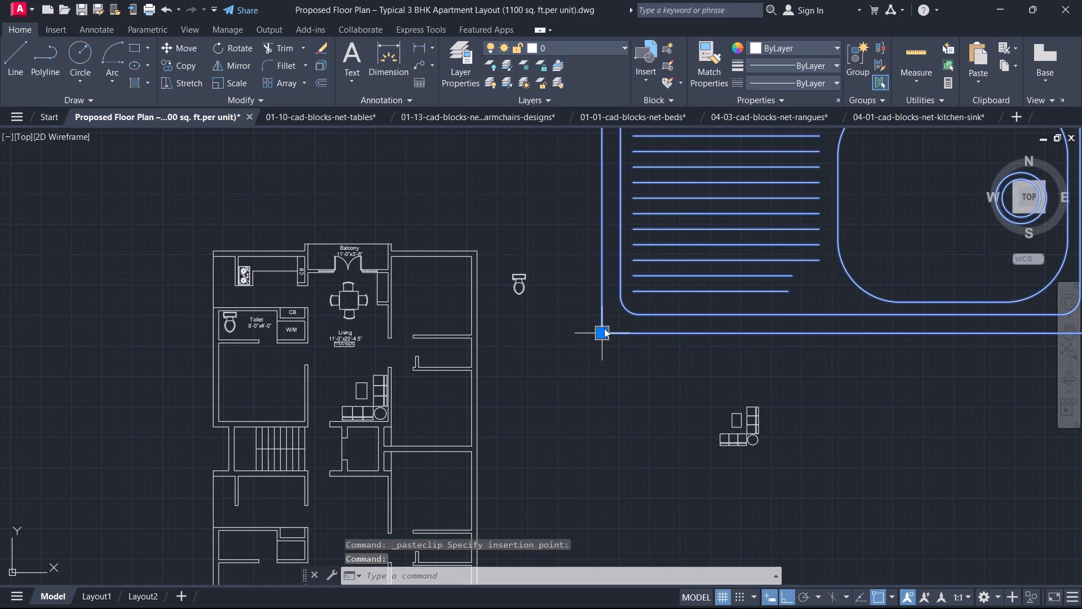
key("c")
key("space")
scroll(606, 330, "up", 2)
left_click(593, 341)
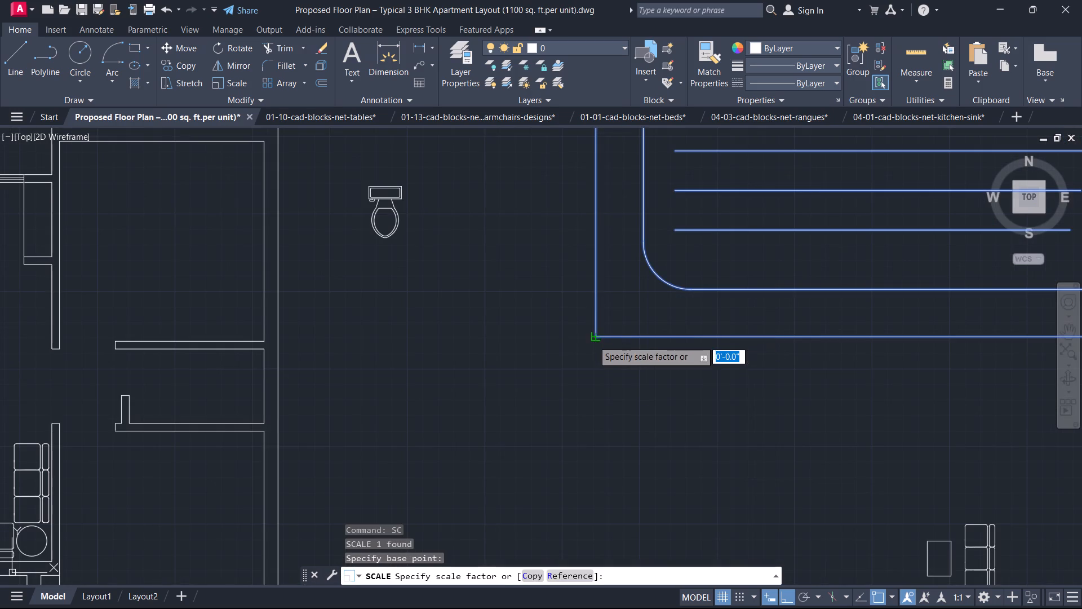
middle_click_drag(607, 329, 626, 390)
left_click(628, 369)
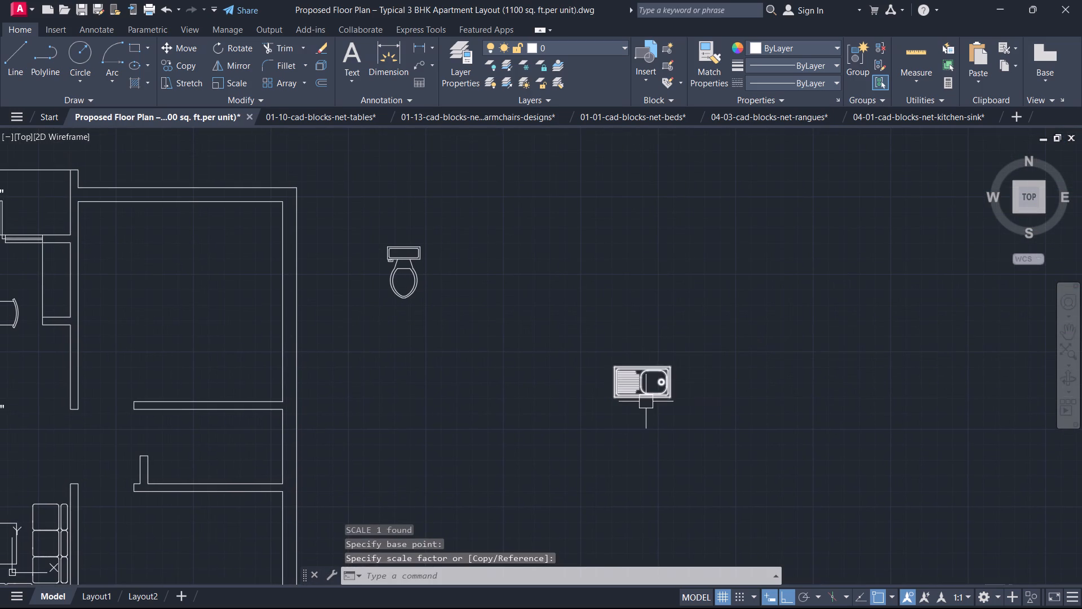
Copy the sink from its top-edge midpoint to the wall line behind the kitchen counter's long horizontal leg, with Ortho off.
left_click(646, 401)
scroll(606, 401, "down", 2)
middle_click_drag(606, 401, 664, 422)
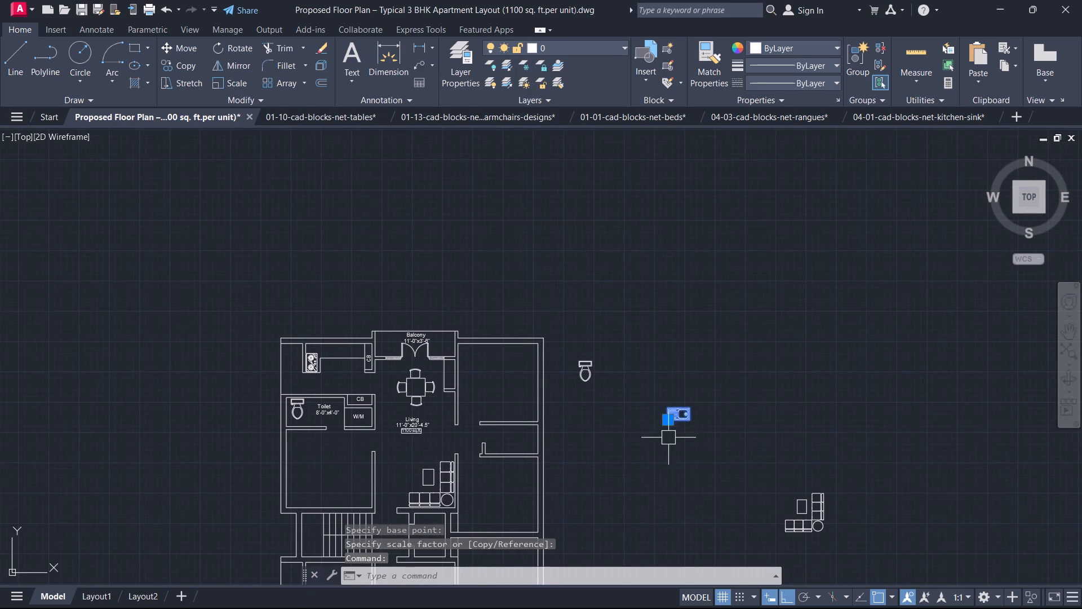
scroll(675, 451, "up", 1)
key("c")
type("O")
key("space")
scroll(697, 415, "up", 1)
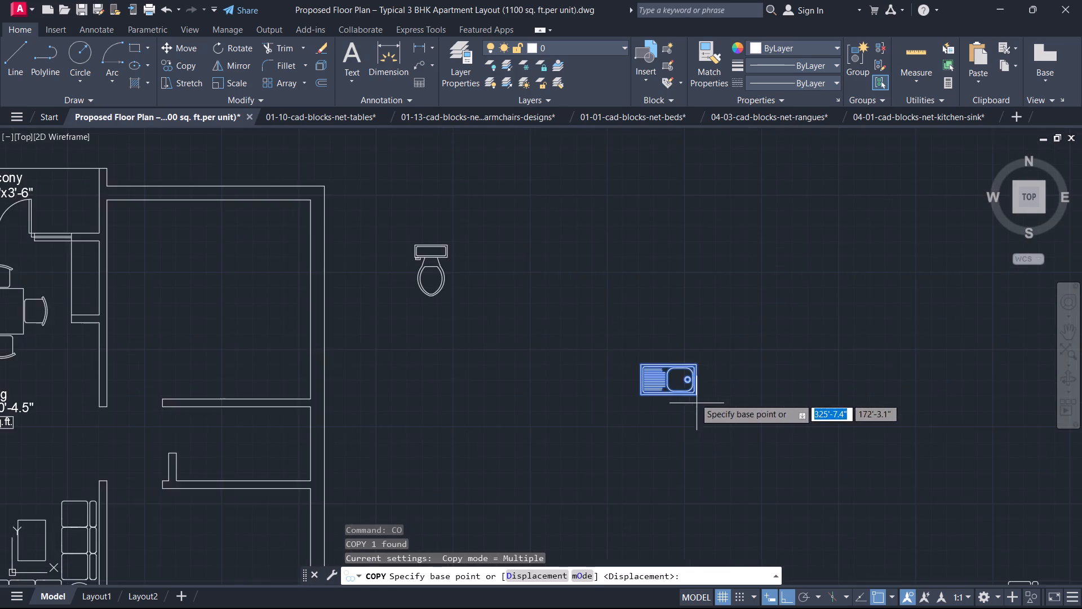
scroll(694, 396, "up", 1)
scroll(662, 351, "up", 2)
left_click(653, 347)
scroll(619, 402, "down", 2)
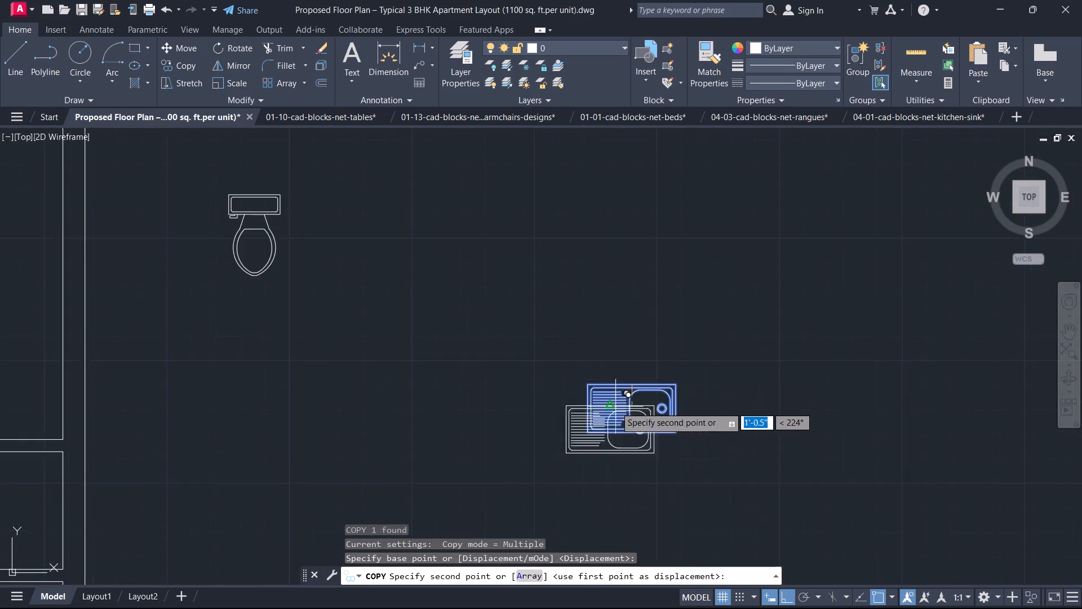
middle_click_drag(615, 407, 874, 401)
scroll(152, 254, "down", 1)
middle_click_drag(152, 254, 749, 439)
scroll(312, 370, "up", 1)
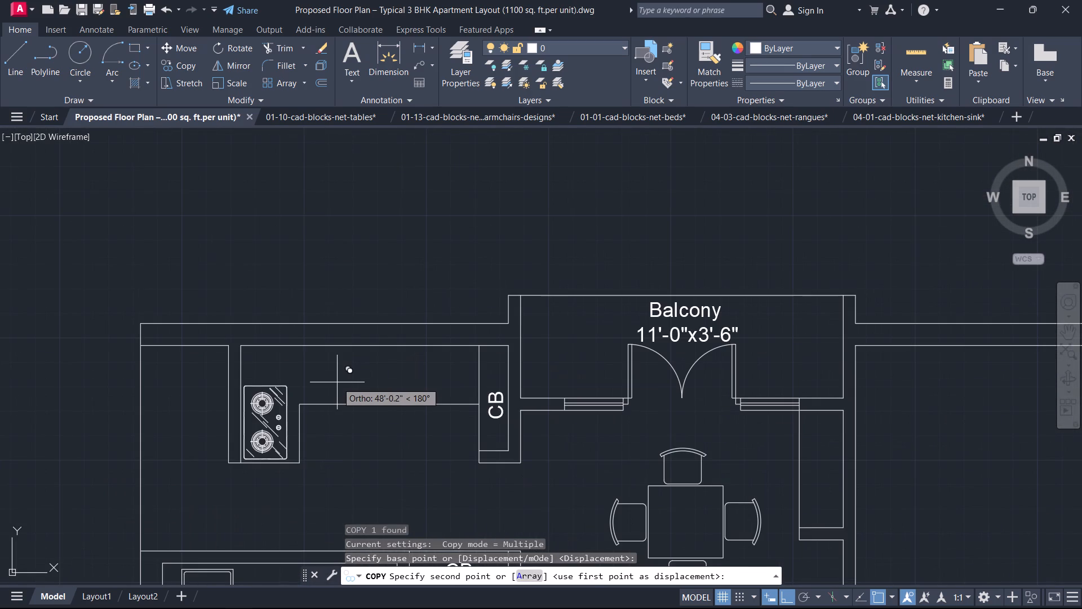
key("F8")
scroll(360, 363, "up", 2)
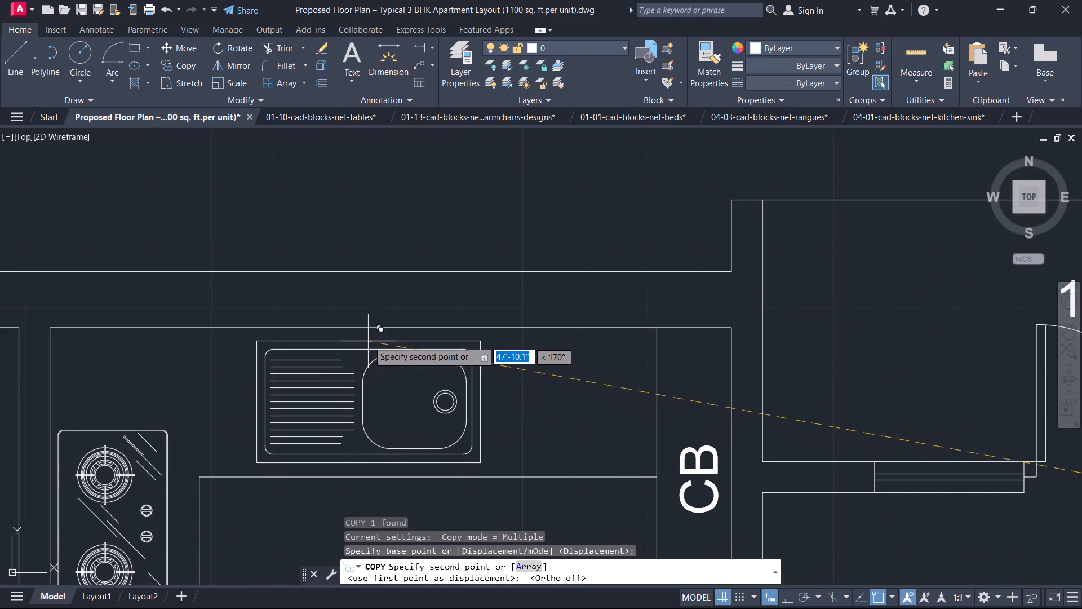
left_click(386, 330)
key("Escape")
Move the counter sink slightly down from the wall line so it sits within the counter depth.
left_click(389, 346)
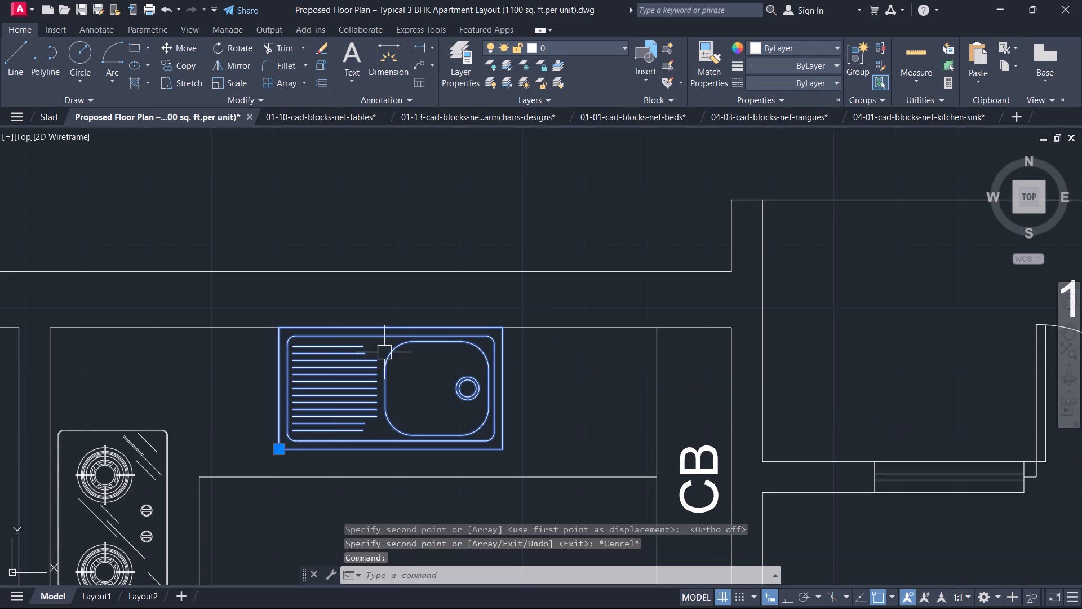
type("M")
key("space")
left_click(384, 352)
left_click(384, 368)
key("F1")
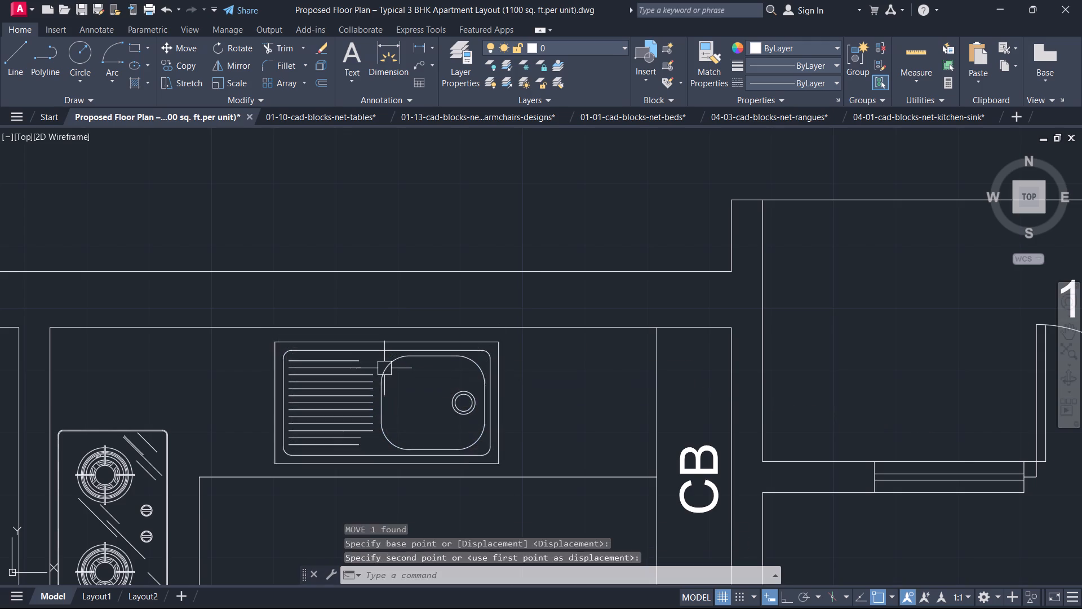
scroll(383, 370, "down", 3)
key("Escape")
left_click(934, 86)
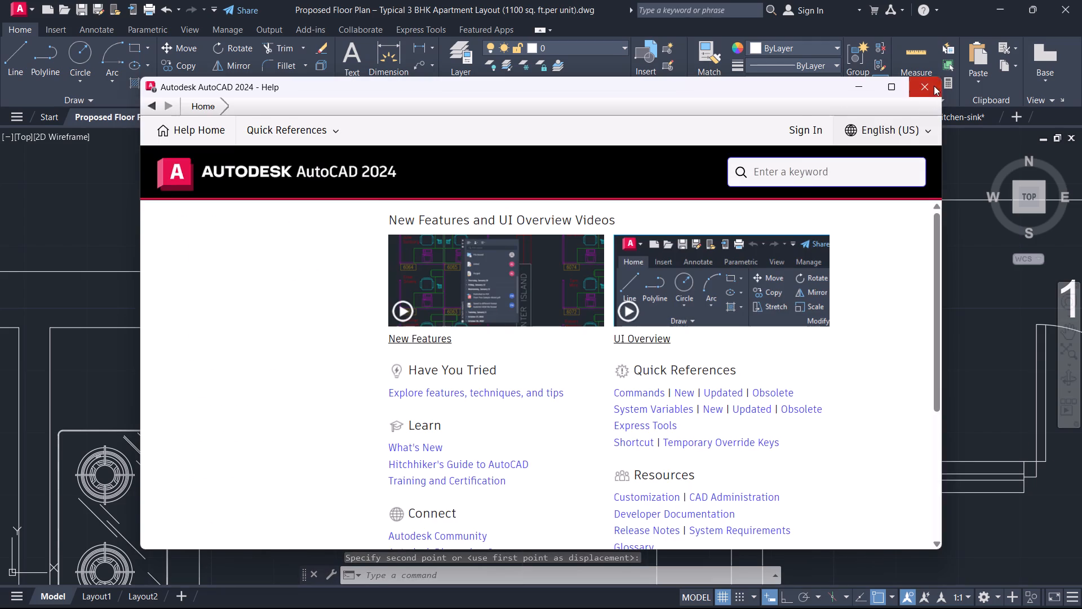
Add multiline text below the kitchen counter with "Kitchen" on one line and 9'-1.5"x7'-0" beneath it.
scroll(620, 314, "down", 5)
middle_click_drag(605, 376, 464, 265)
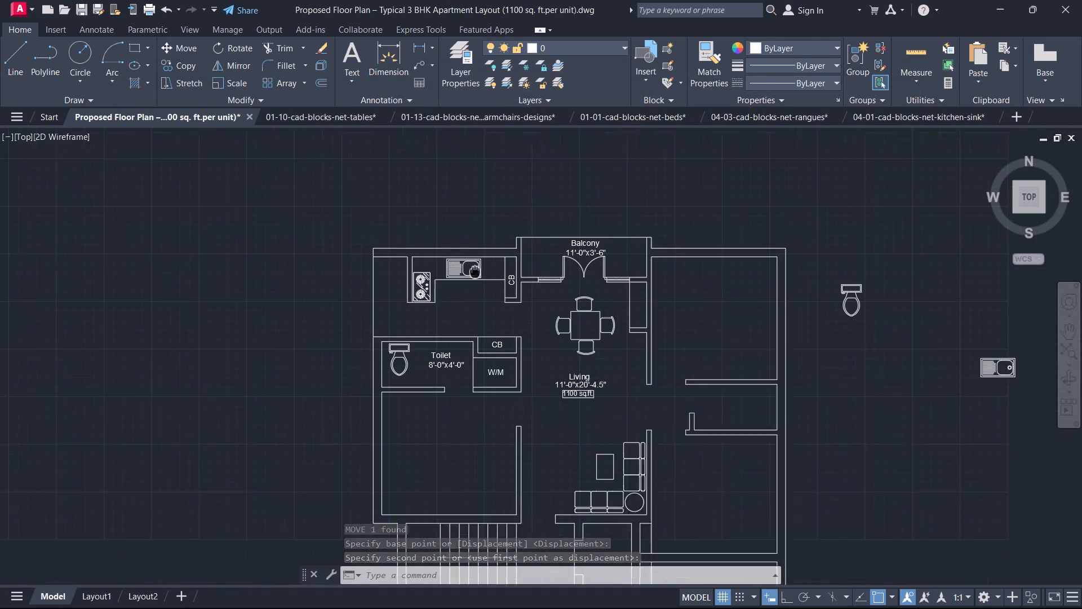
middle_click_drag(464, 265, 462, 264)
scroll(449, 352, "up", 1)
middle_click_drag(444, 352, 561, 368)
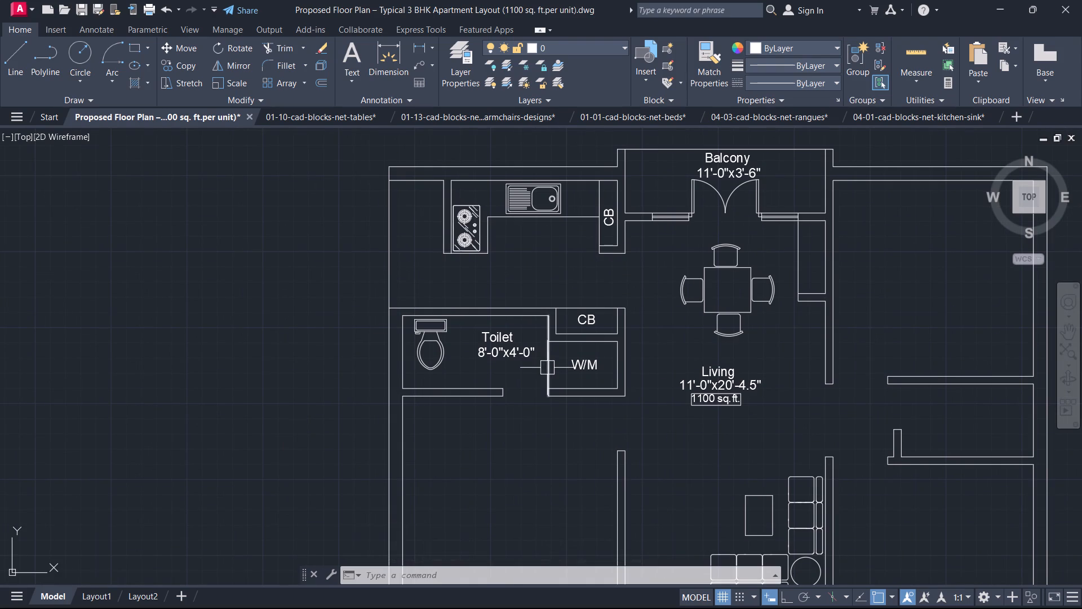
key("y")
key("Escape")
key("t")
key("space")
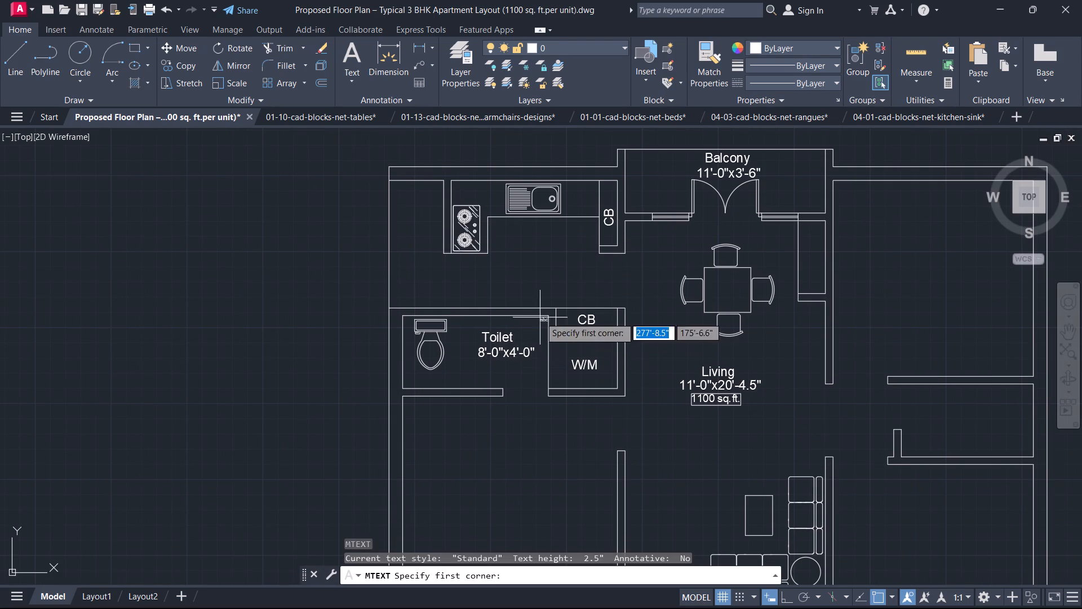
scroll(508, 254, "up", 2)
left_click(494, 277)
left_click(638, 329)
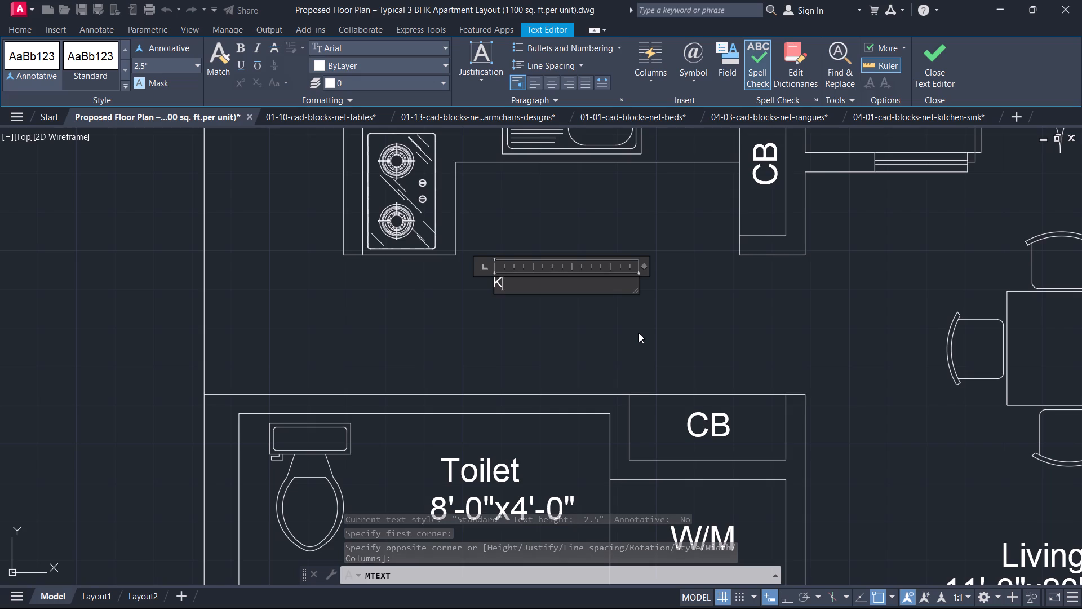
type("it")
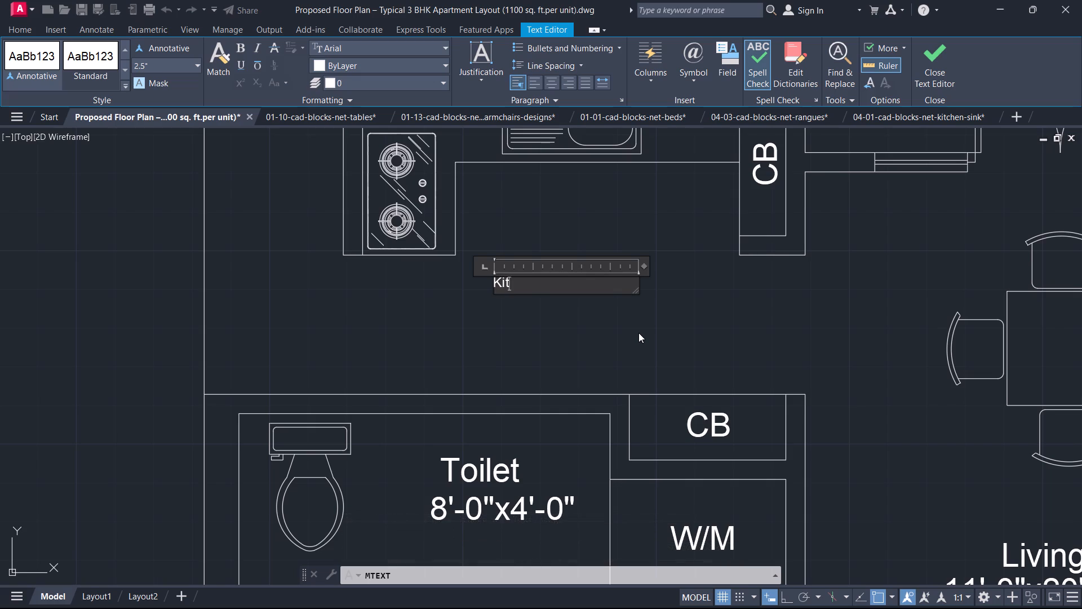
key("e")
key("BackSpace")
type("chen")
key("Return")
key("9")
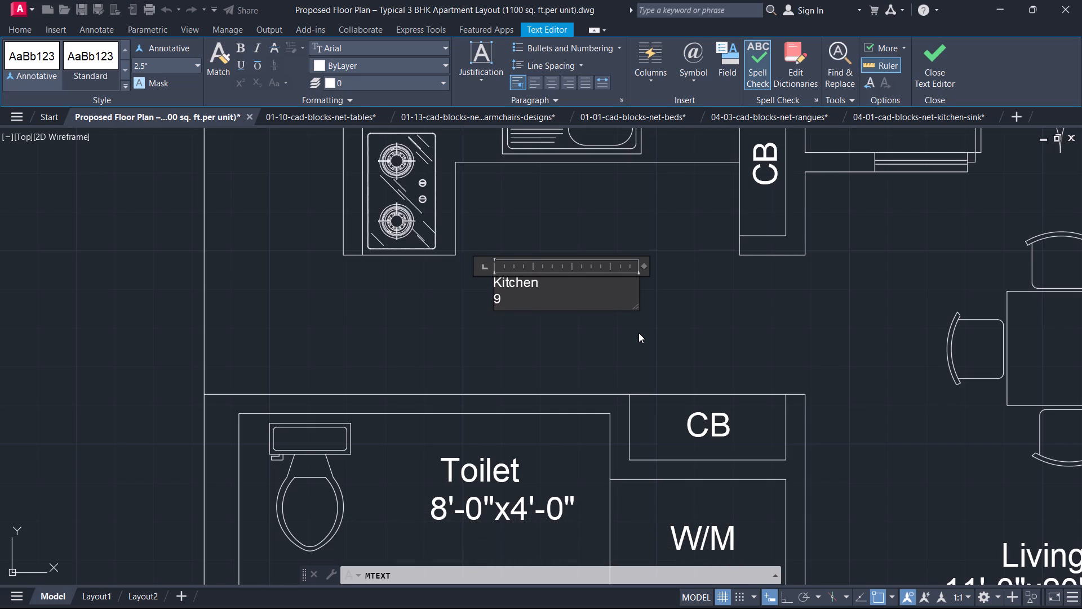
key("apostrophe")
key("minus")
type("11.5")
key("shift+quotedbl")
key("Left")
key("Left")
key("Left")
key("Left")
key("BackSpace")
key("Right")
key("Right")
key("Right")
key("Right")
key("x")
type("7'")
type("-0\"")
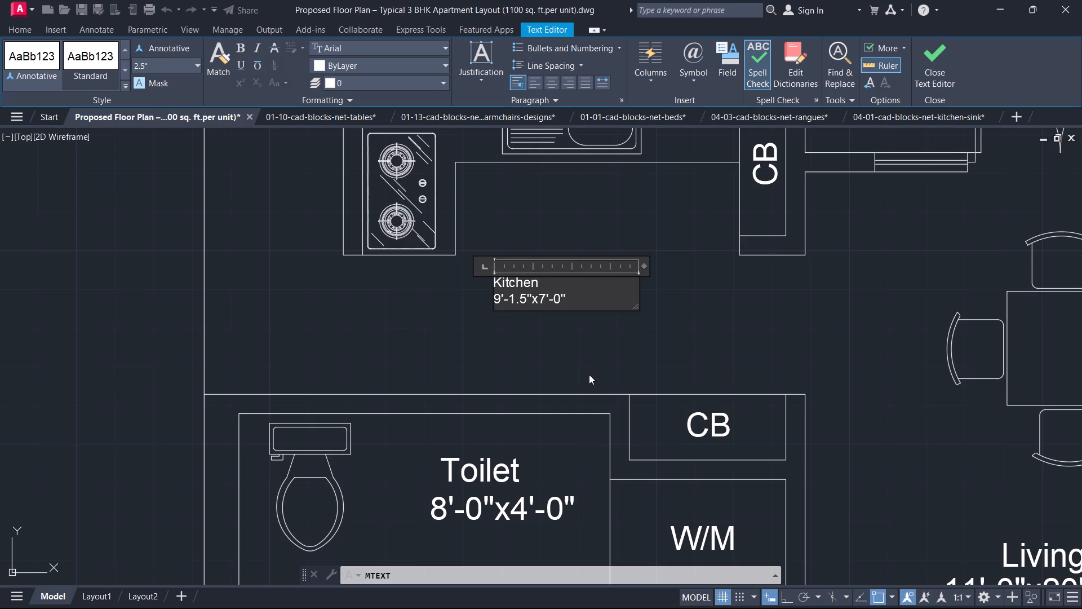
Set the whole kitchen label to 6" text height and indent "Kitchen" two spaces to centre it above the dimensions.
scroll(561, 309, "down", 1)
left_click_drag(570, 304, 428, 266)
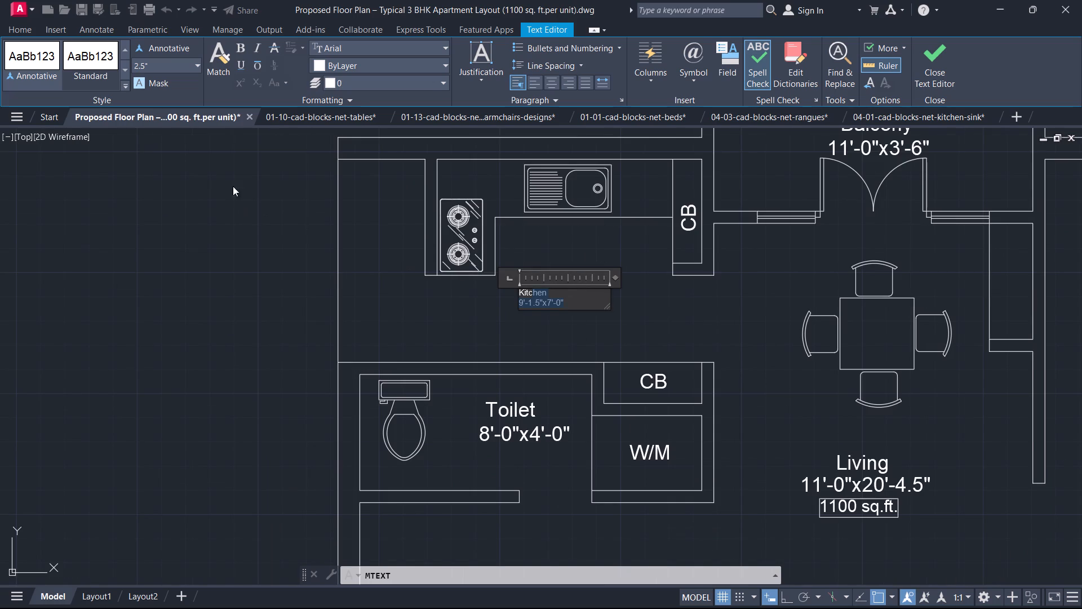
left_click(163, 64)
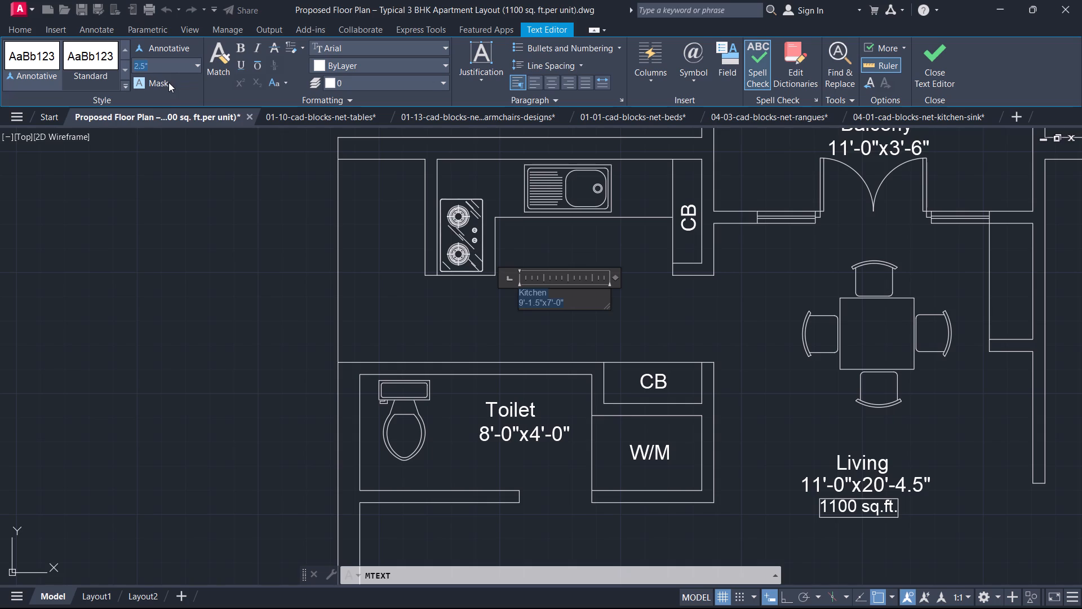
key("6")
key("Return")
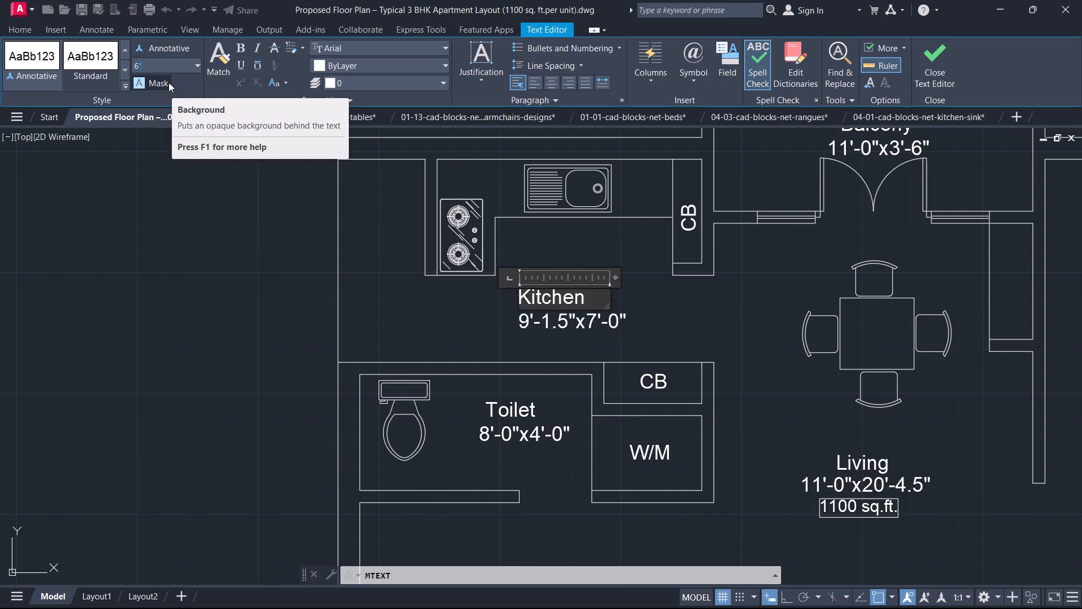
left_click(538, 298)
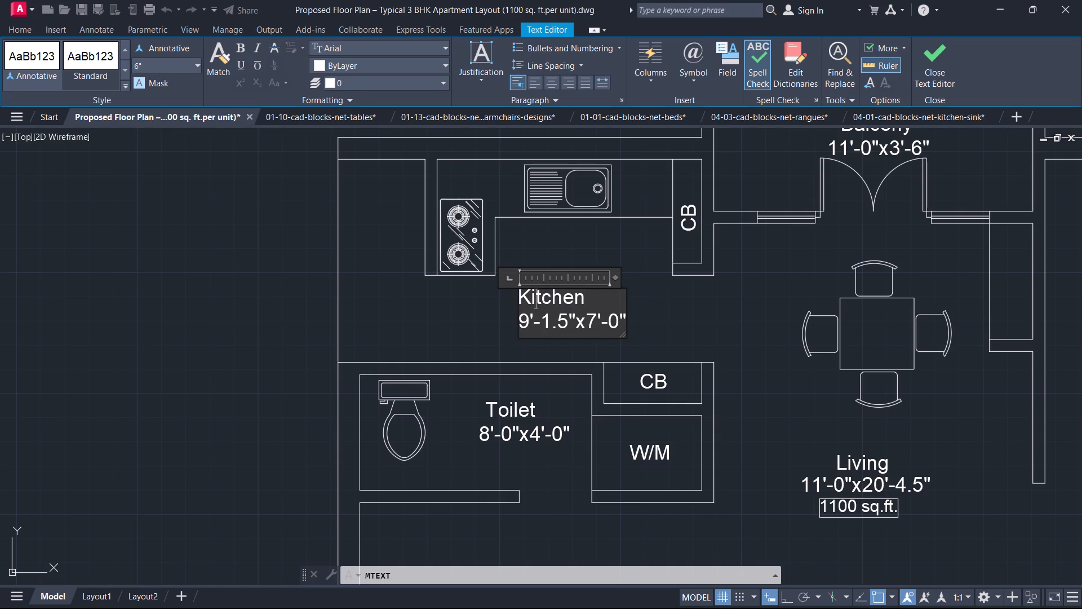
left_click(524, 296)
key("space")
key("space")
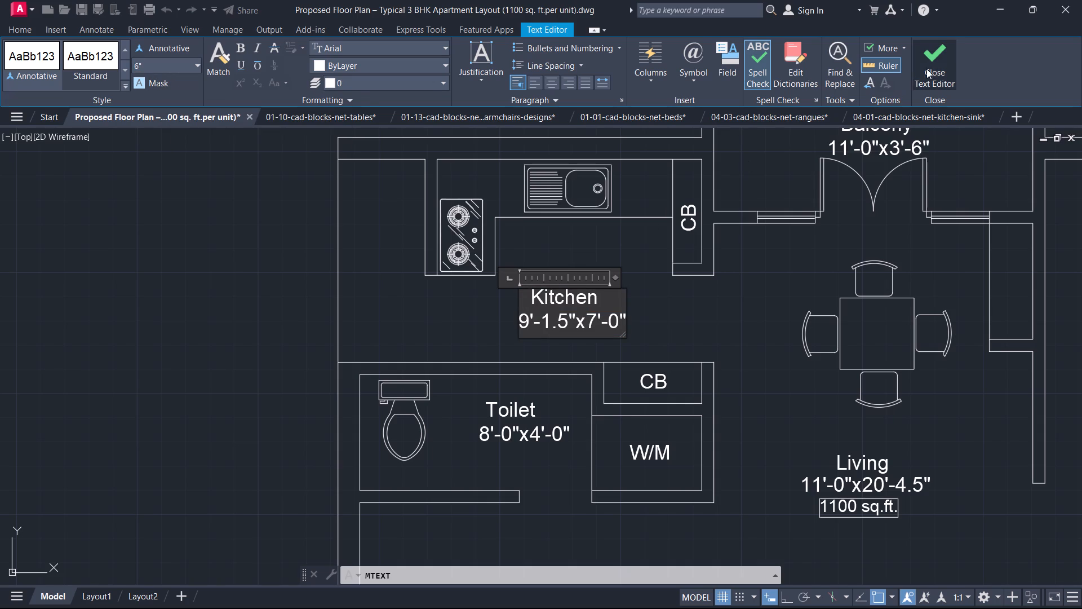
left_click(929, 67)
Move the kitchen label slightly up, closer to the counter between the cooktop and the CB compartment.
left_click(543, 340)
left_click(540, 301)
type("m")
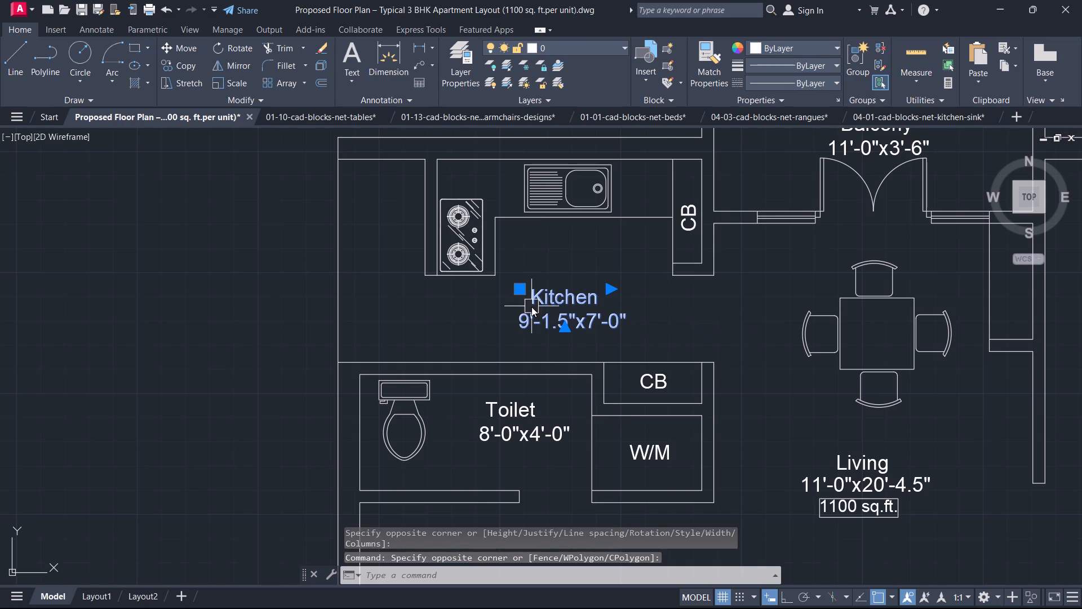
key("space")
left_click(561, 309)
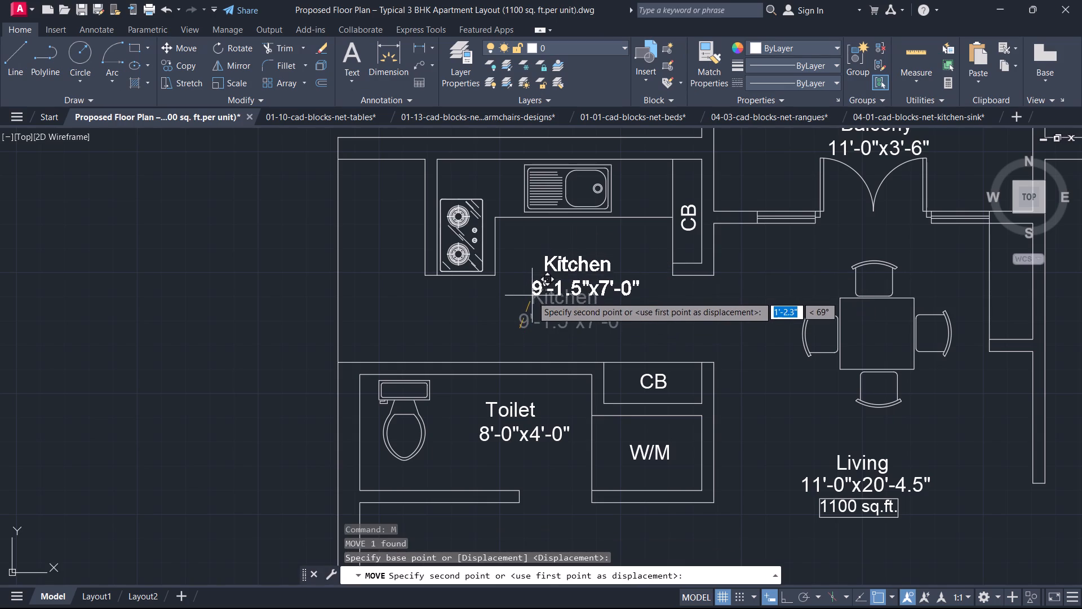
left_click(528, 298)
key("Escape")
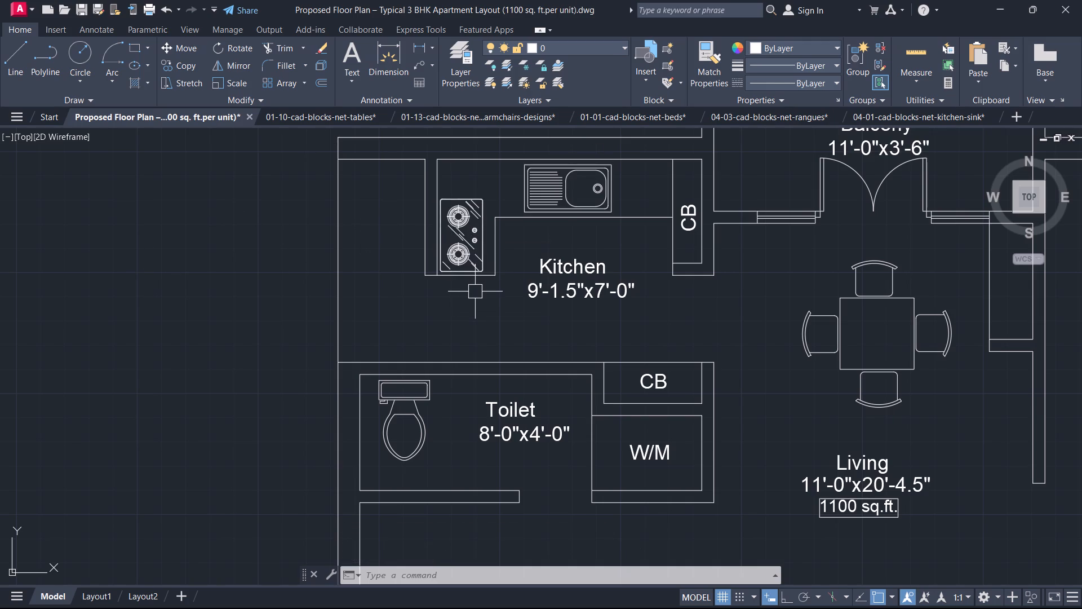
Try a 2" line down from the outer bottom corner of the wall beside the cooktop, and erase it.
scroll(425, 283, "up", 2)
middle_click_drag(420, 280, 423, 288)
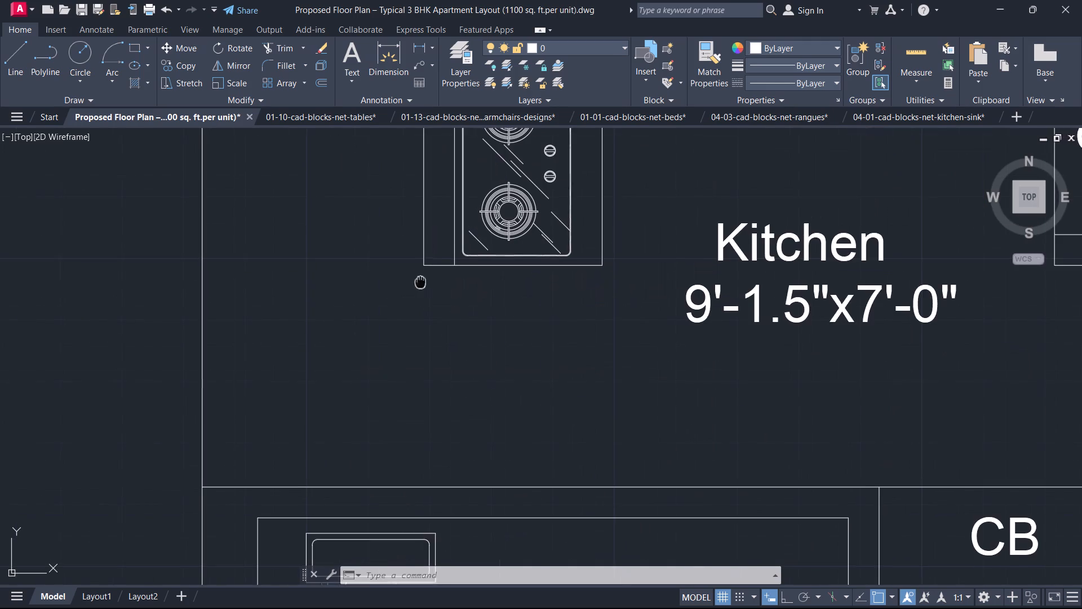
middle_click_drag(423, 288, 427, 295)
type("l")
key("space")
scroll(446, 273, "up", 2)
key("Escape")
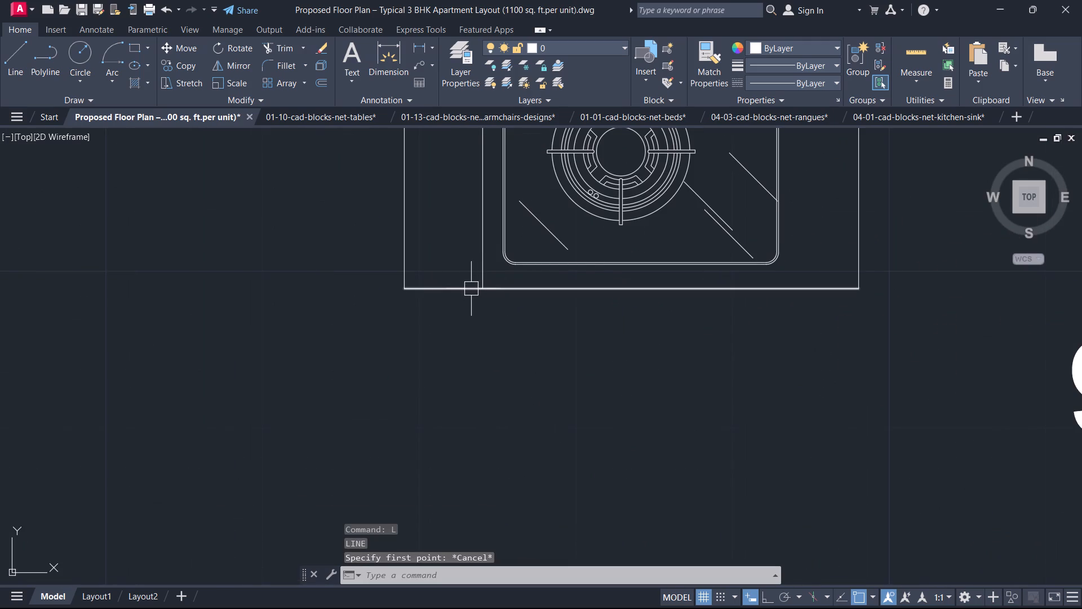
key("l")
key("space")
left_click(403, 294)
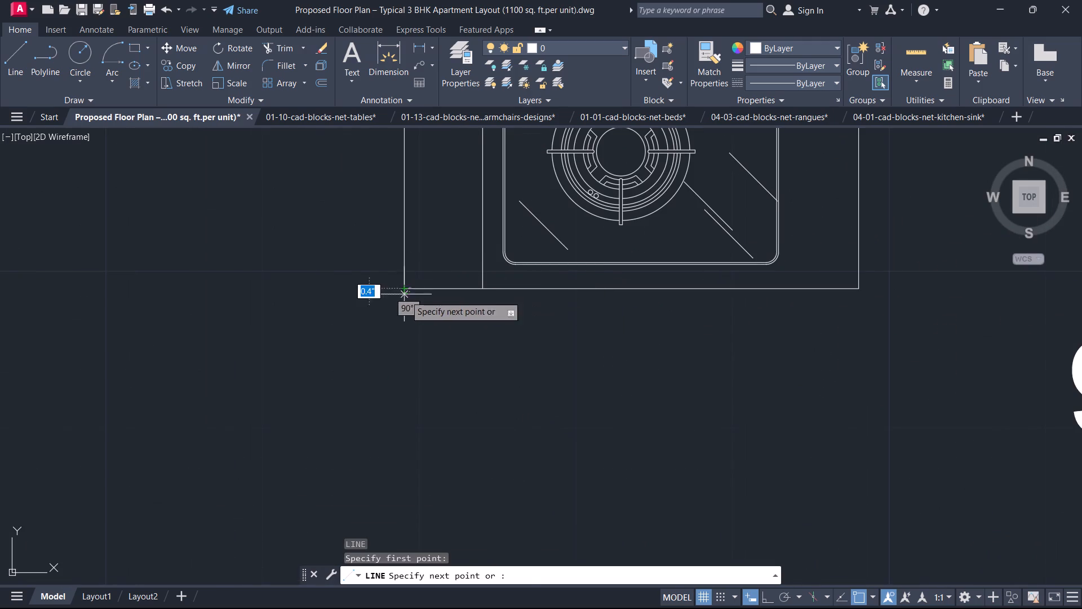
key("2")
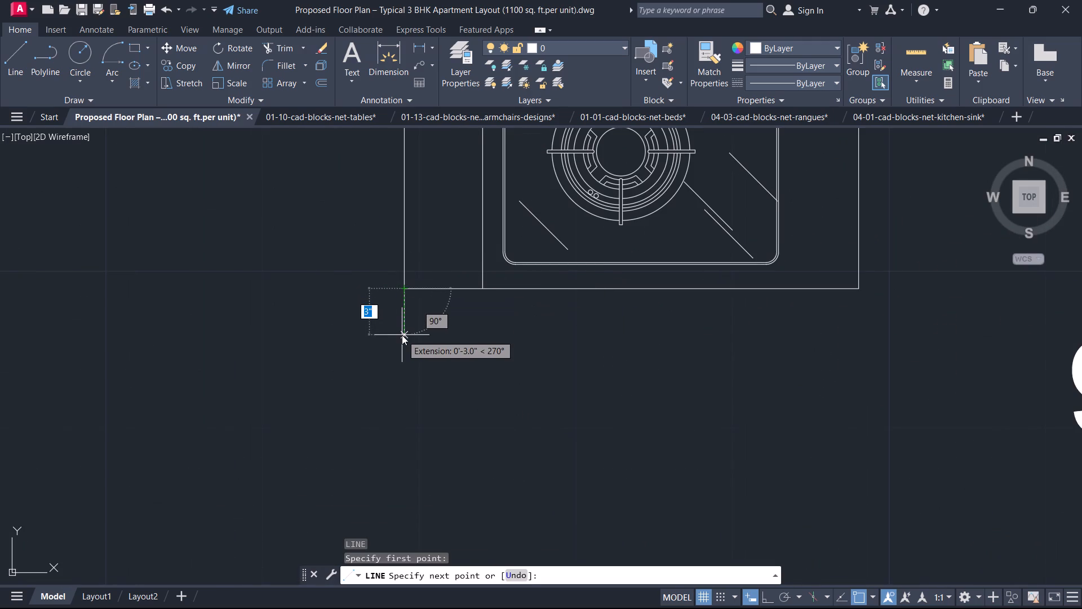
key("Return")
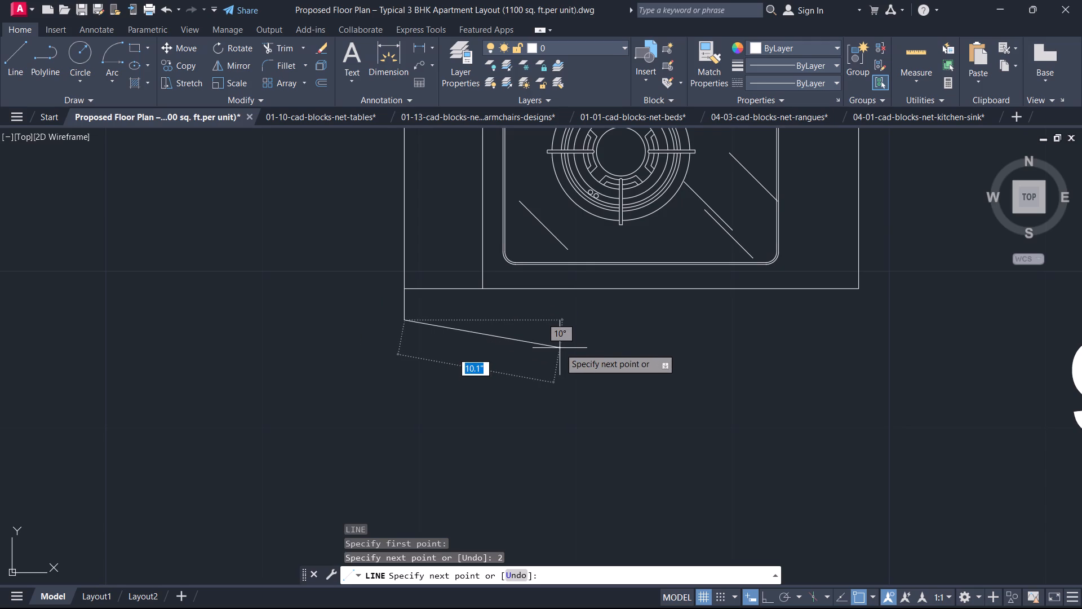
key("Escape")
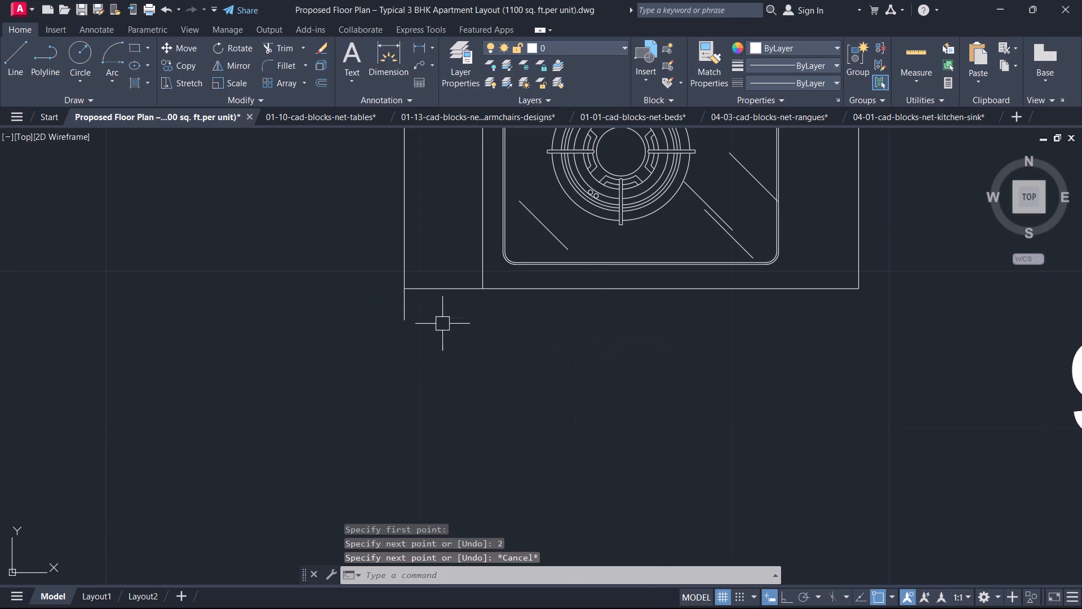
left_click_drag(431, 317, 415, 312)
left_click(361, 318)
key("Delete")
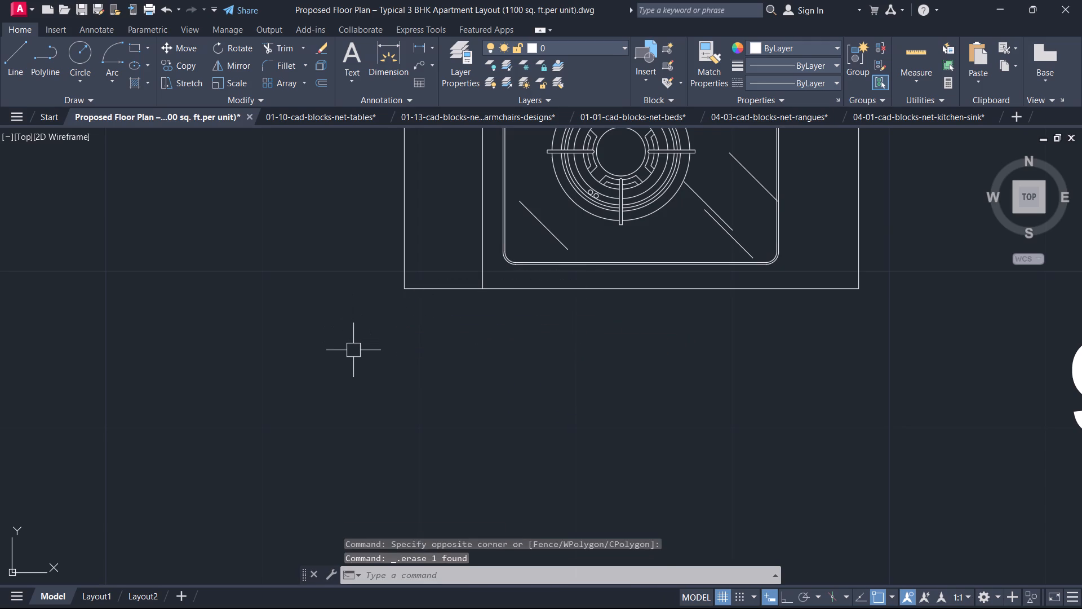
With Ortho on, draw lines 2" down from the cooktop wall's outer bottom corner, 2.5" across, and back up to the wall end.
type("l")
key("space")
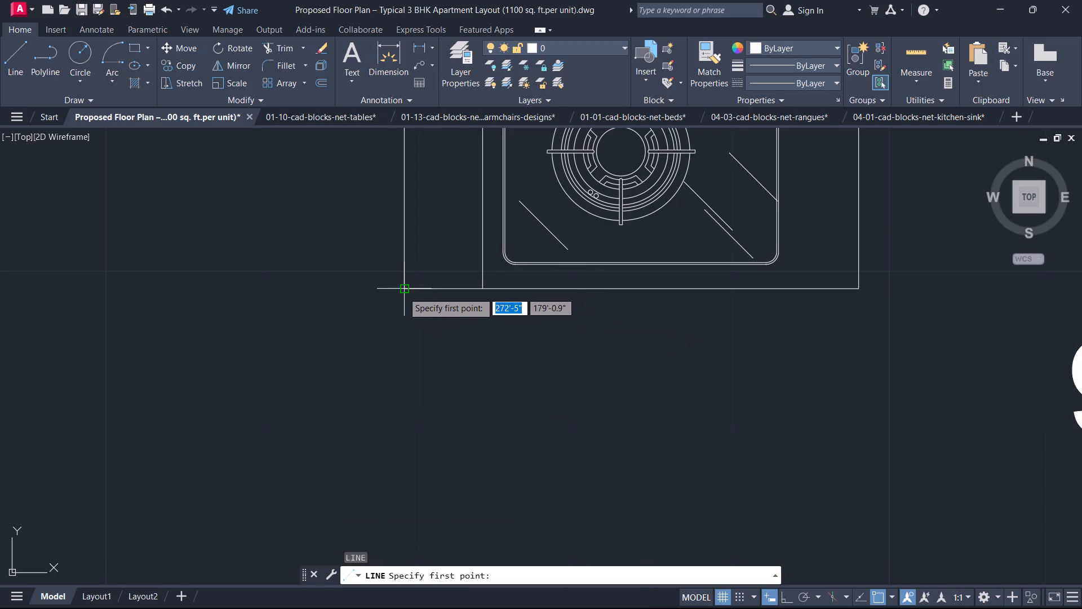
left_click(400, 293)
key("F8")
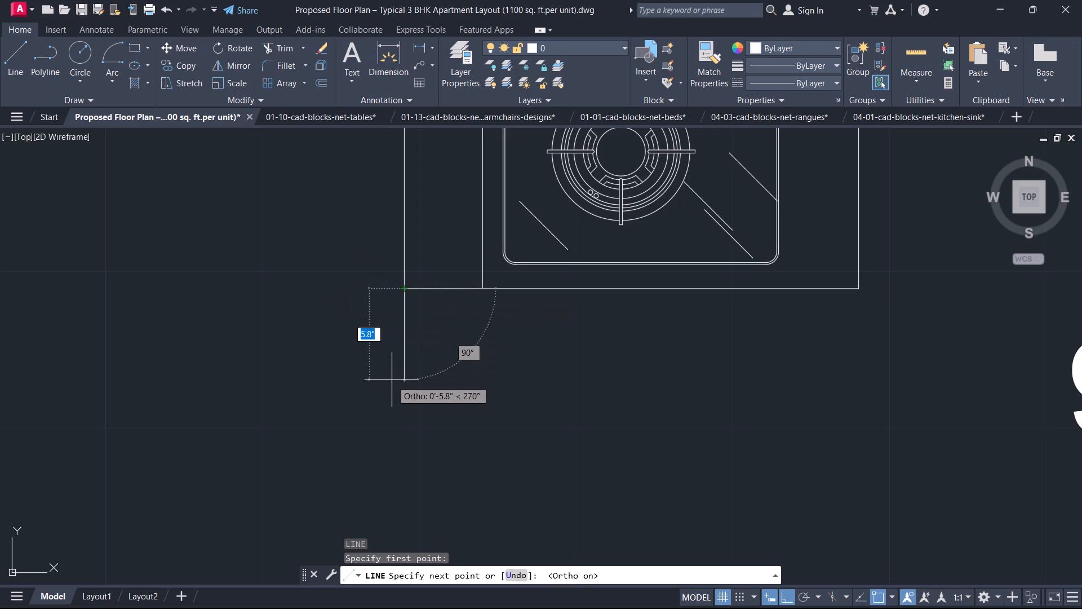
key("2")
key("Return")
type("2.5")
key("Return")
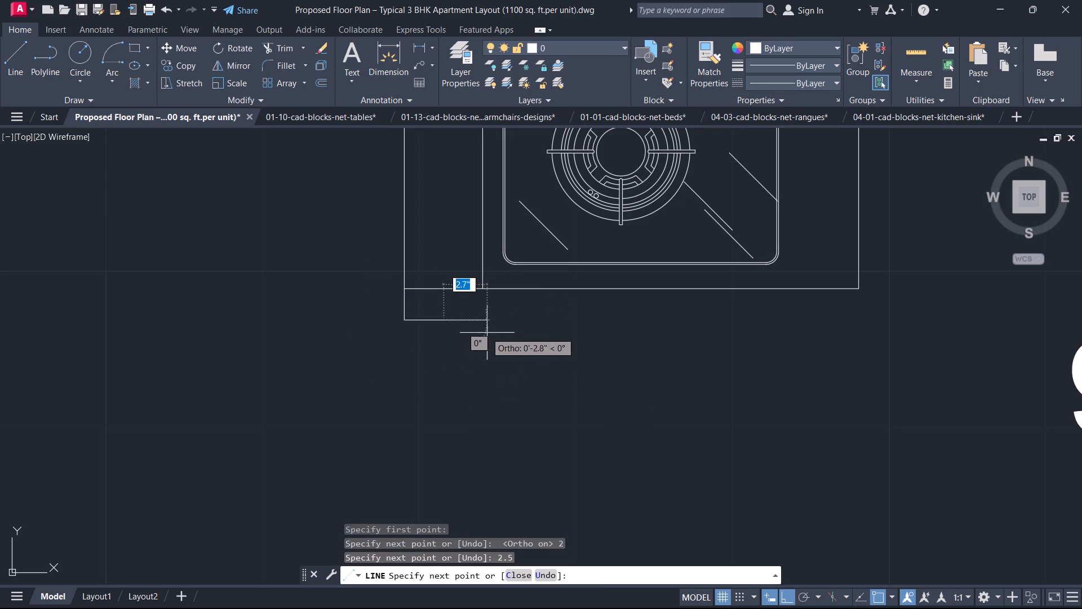
left_click(446, 288)
key("Escape")
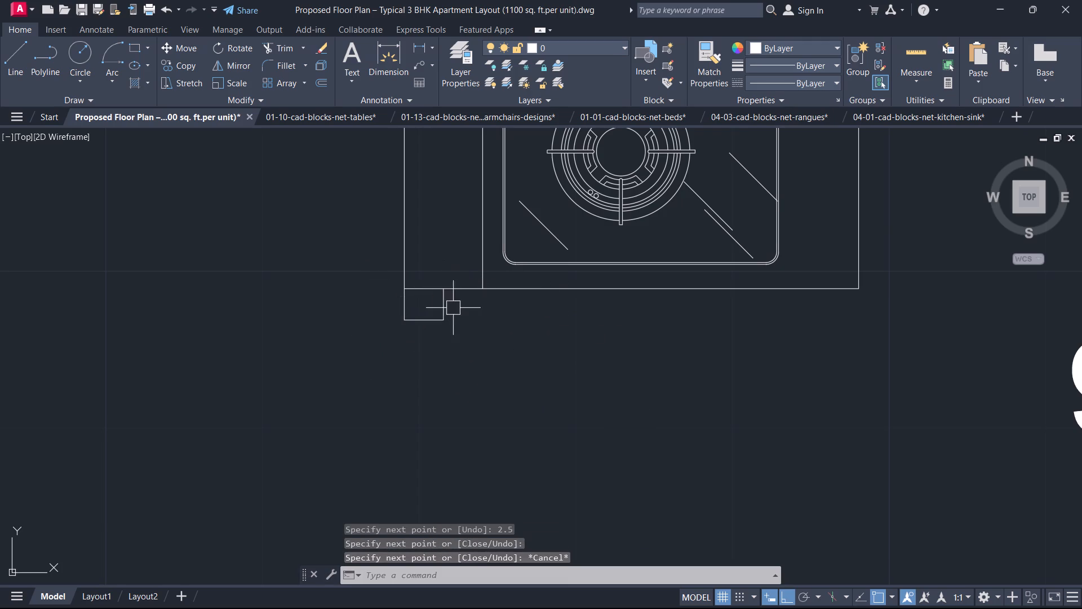
Copy the three jamb lines at the cooktop wall's lower corner 3'-0" straight down onto the toilet's upper wall line.
left_click_drag(451, 333, 444, 330)
left_click(380, 308)
key("c")
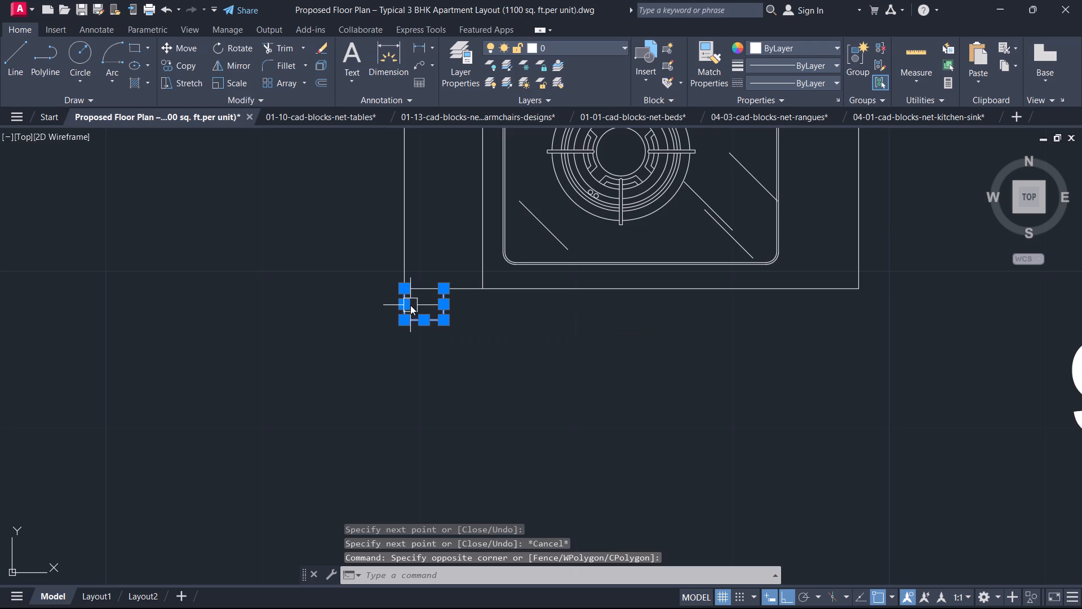
key("o")
key("space")
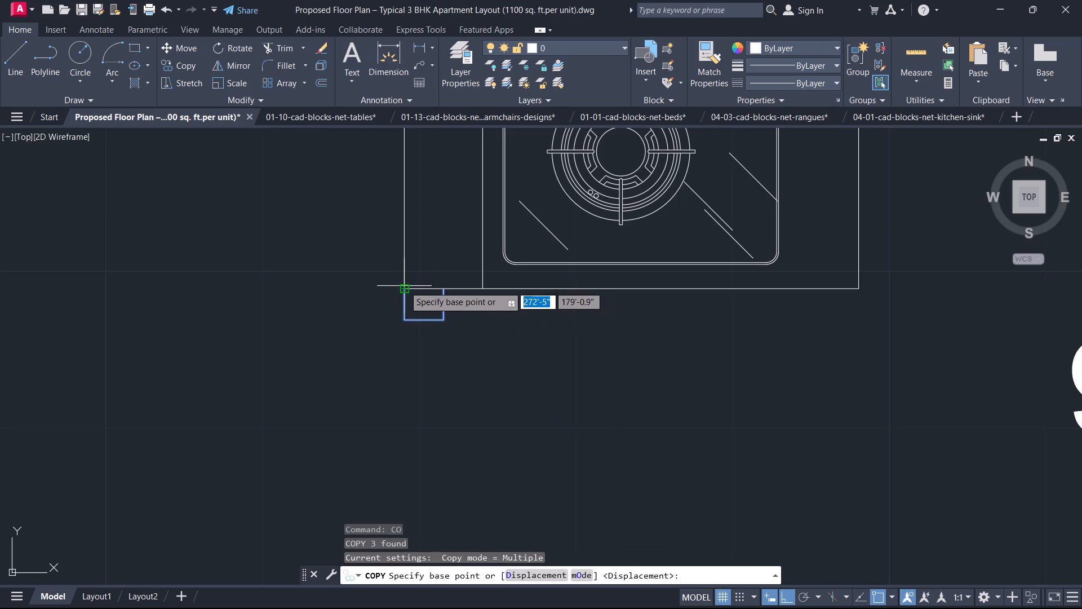
left_click(404, 286)
scroll(400, 423, "down", 1)
middle_click_drag(400, 423, 425, 170)
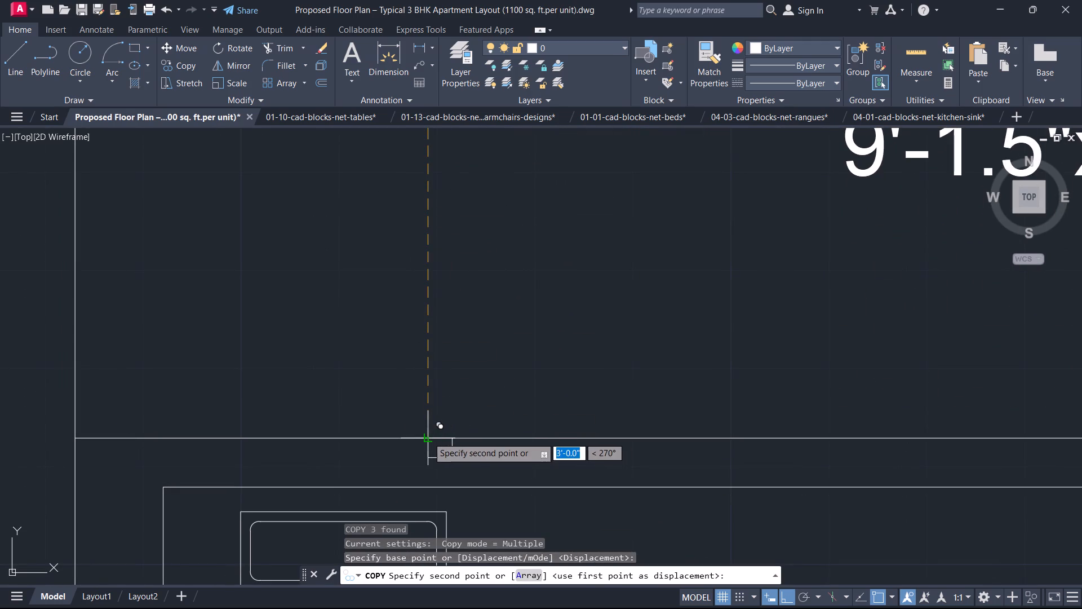
left_click(424, 437)
key("Escape")
Mirror the copied jamb about the toilet's upper wall line so it sits above the wall, erasing the source objects.
left_click_drag(480, 471, 468, 470)
left_click(371, 452)
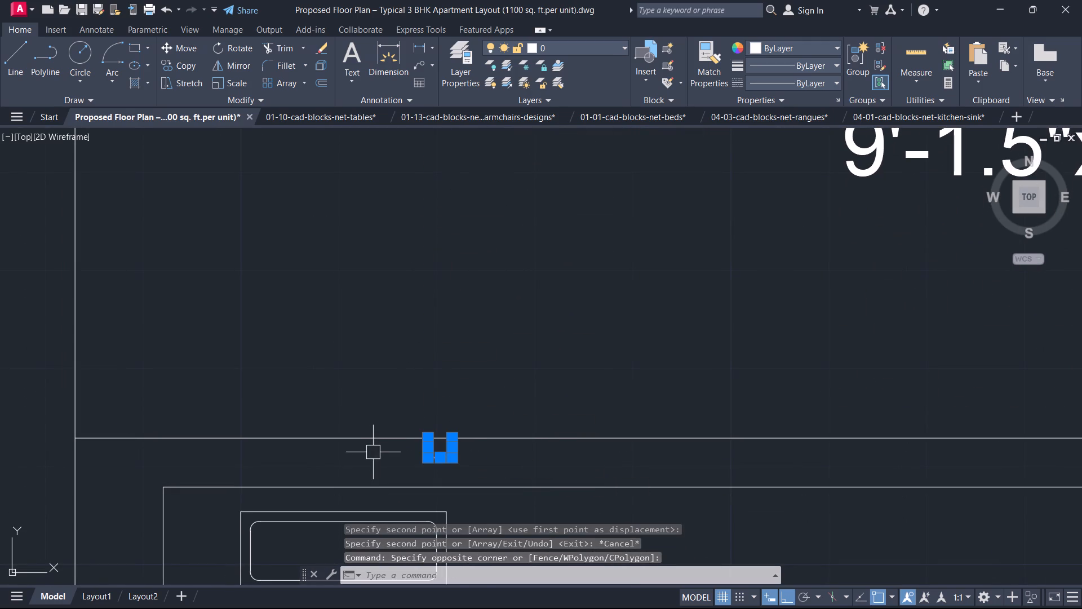
type("mi")
key("space")
scroll(406, 447, "up", 1)
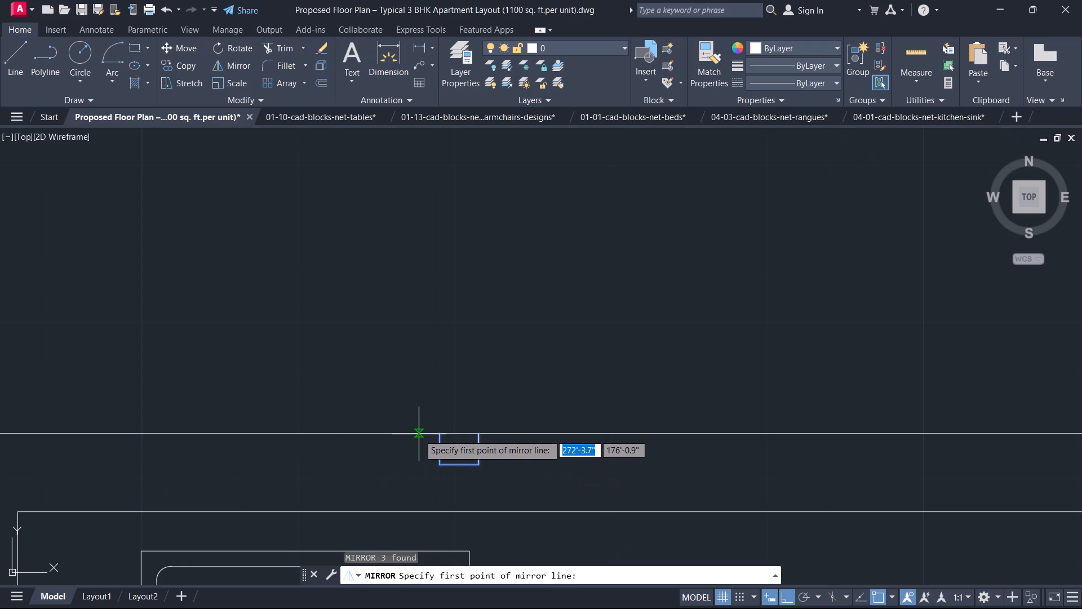
left_click(419, 434)
left_click(508, 435)
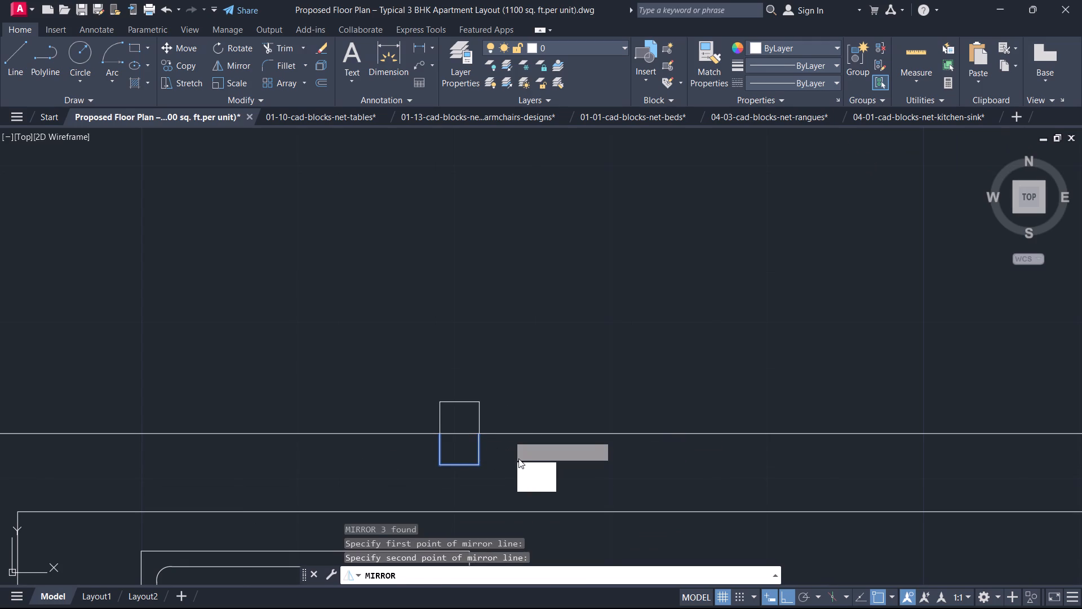
left_click_drag(534, 473, 509, 436)
key("Escape")
Draw a 2'-8" vertical line from the lower jamb's outer top corner to the upper jamb's outer bottom corner.
scroll(464, 419, "down", 3)
scroll(453, 390, "up", 1)
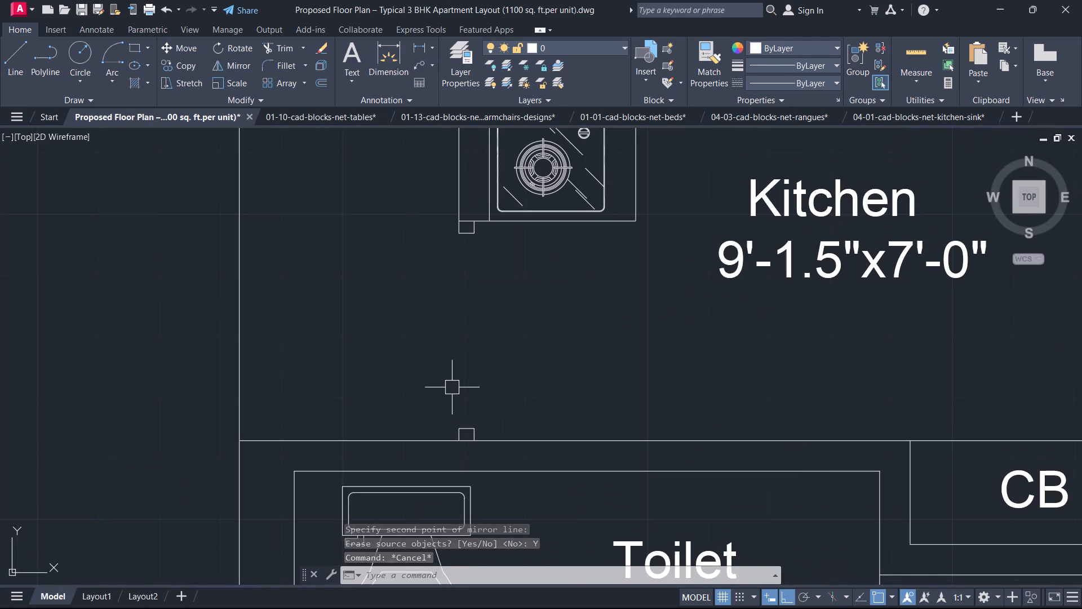
type("l")
key("space")
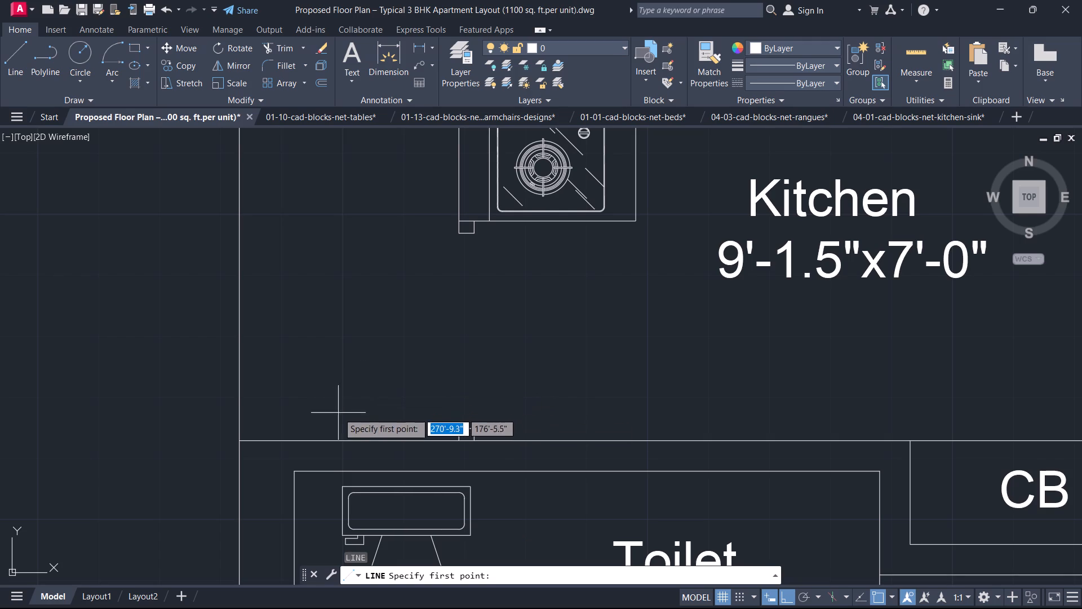
scroll(387, 429, "up", 2)
left_click(545, 429)
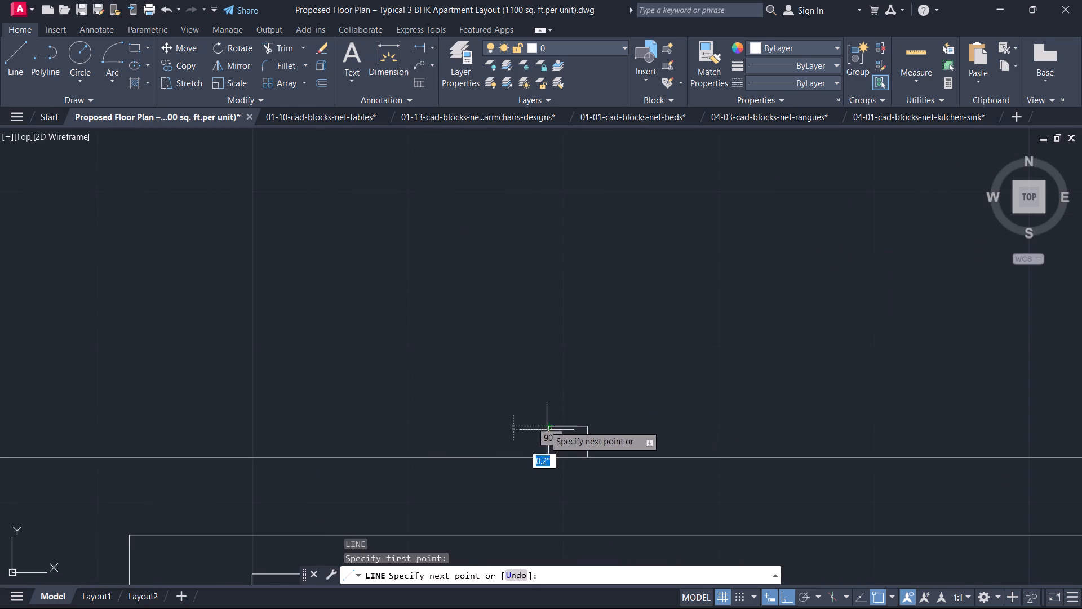
scroll(514, 361, "down", 4)
middle_click_drag(511, 359, 526, 456)
scroll(522, 373, "up", 2)
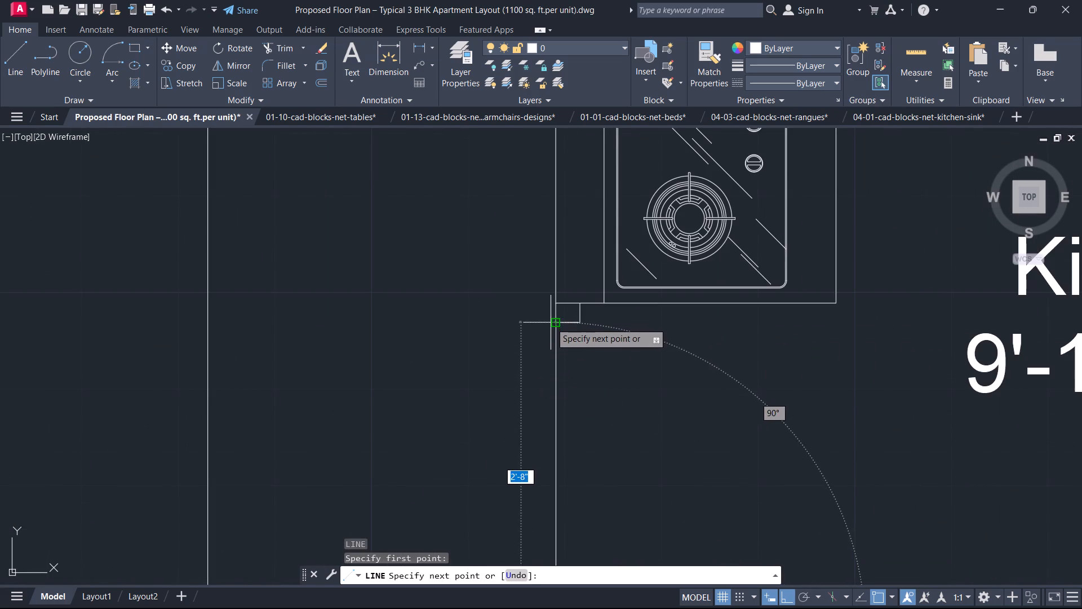
left_click(551, 323)
key("Escape")
Offset the vertical line between the jambs by 1" toward the kitchen interior.
type("o")
key("space")
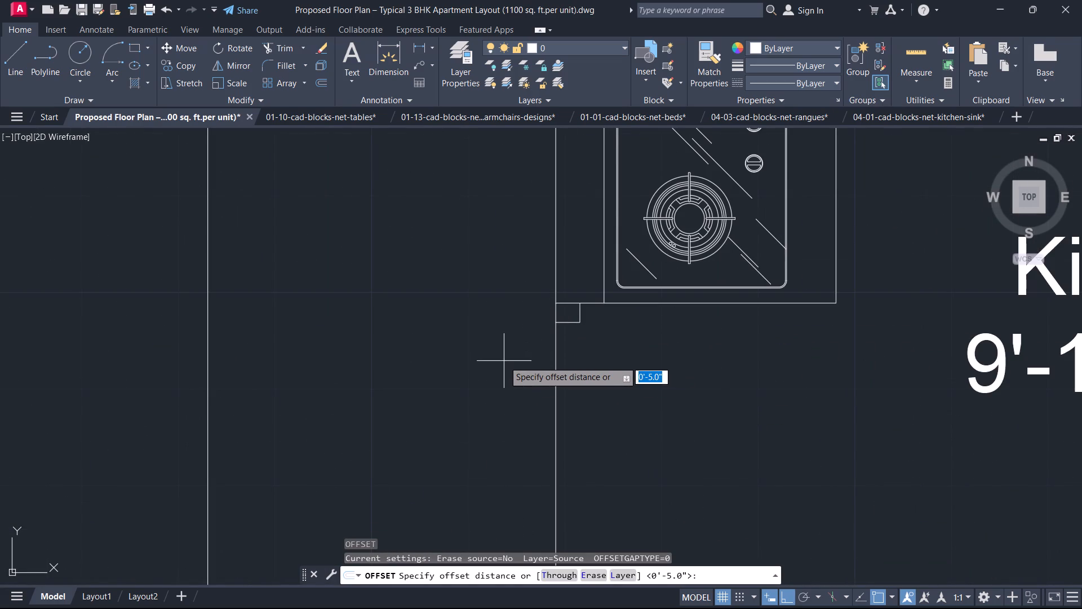
key("1")
key("Return")
left_click(552, 390)
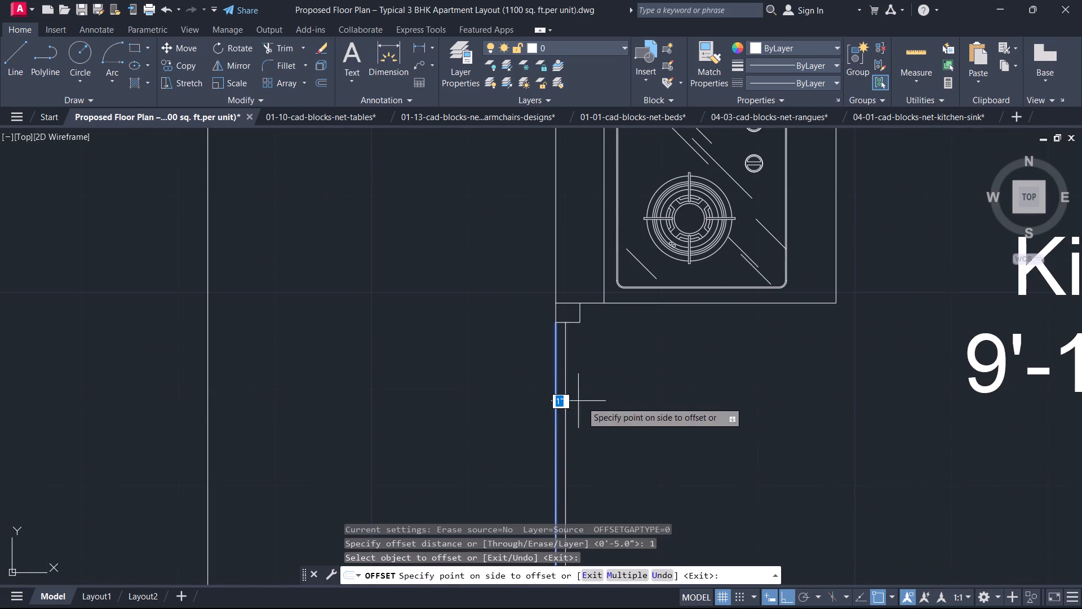
left_click(590, 401)
key("Escape")
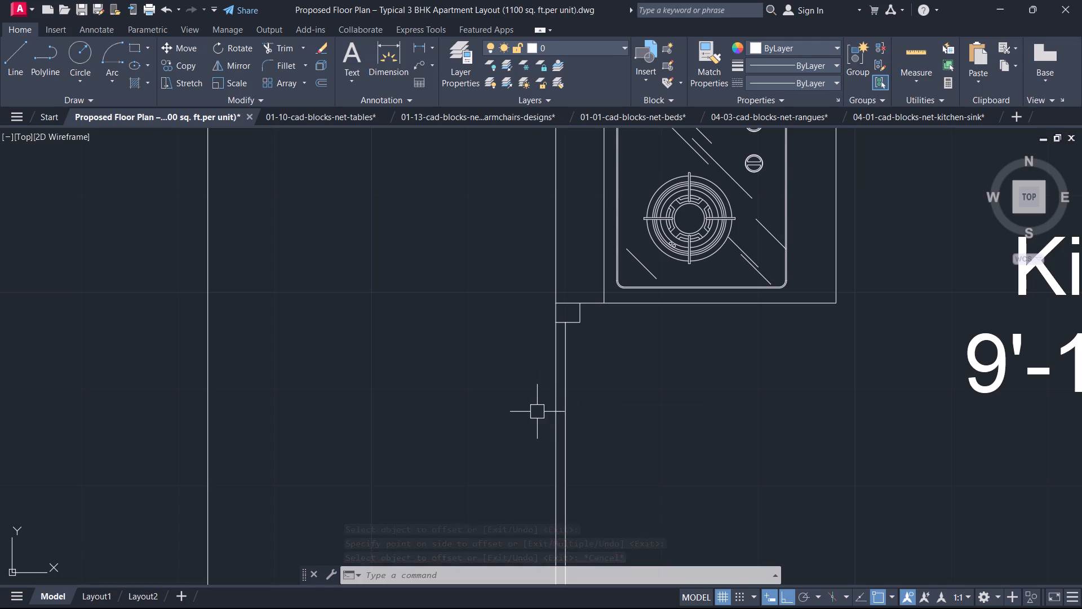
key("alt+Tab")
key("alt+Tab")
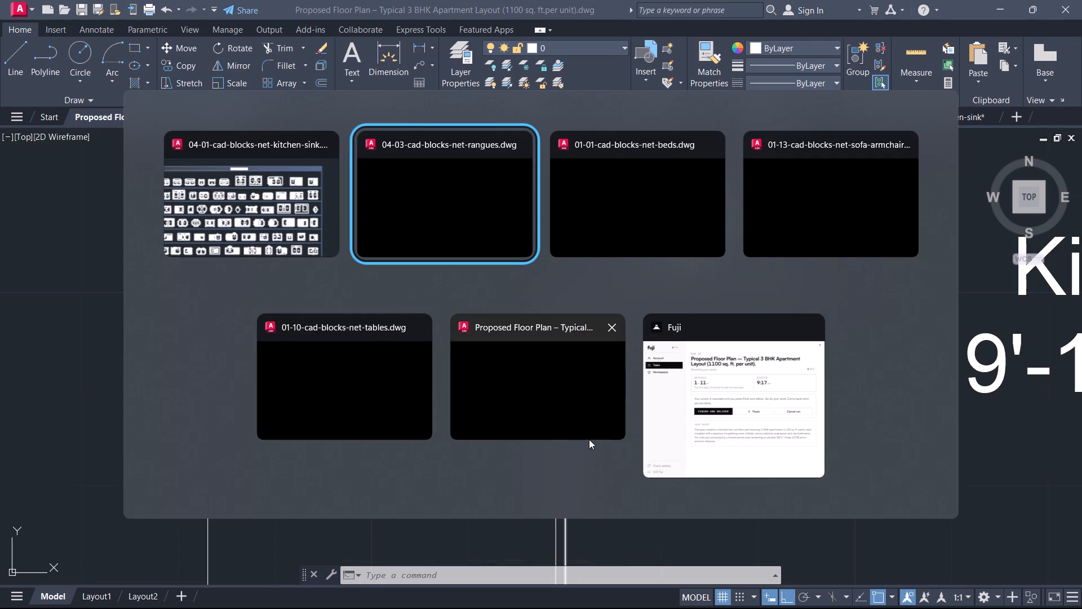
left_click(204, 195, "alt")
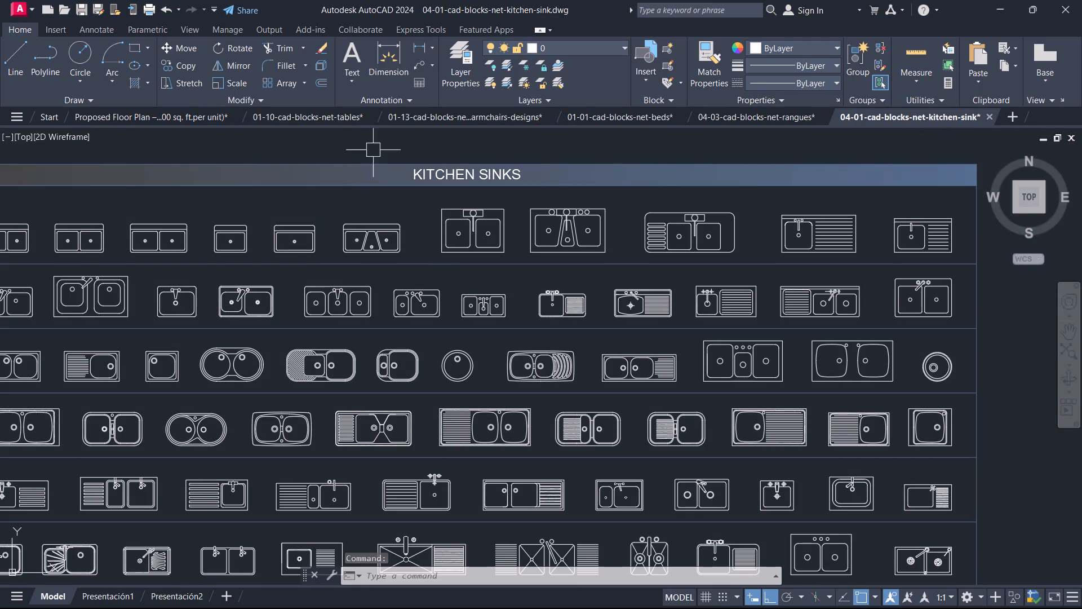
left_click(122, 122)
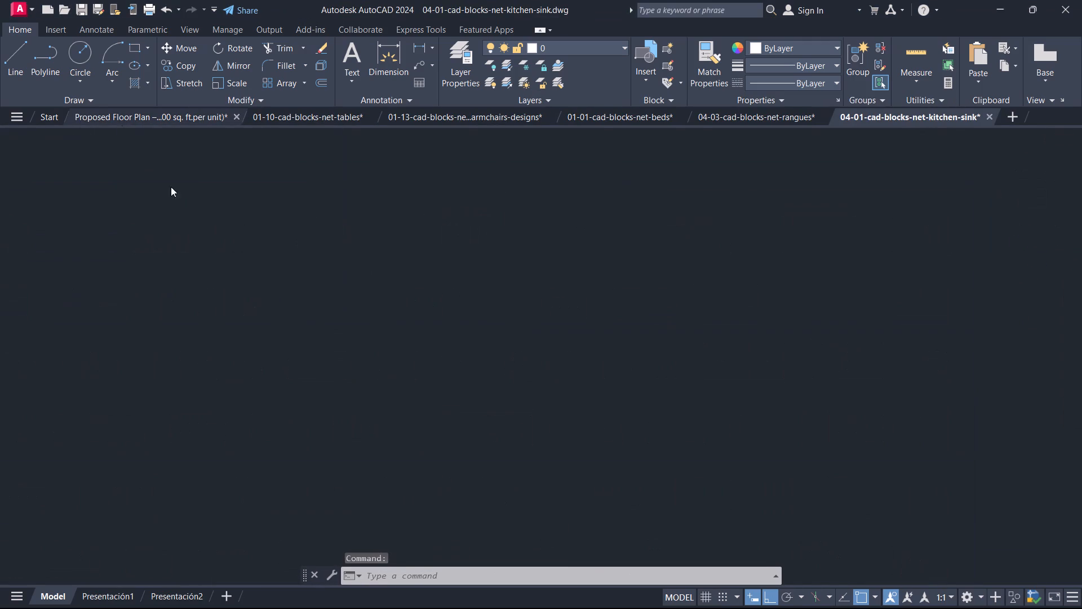
Rotate the two door-leaf lines 90° counterclockwise about the lower jamb's outer top corner so the leaf opens away from the kitchen.
scroll(554, 377, "down", 2)
middle_click_drag(565, 374, 539, 360)
scroll(565, 374, "up", 2)
left_click_drag(559, 406, 559, 407)
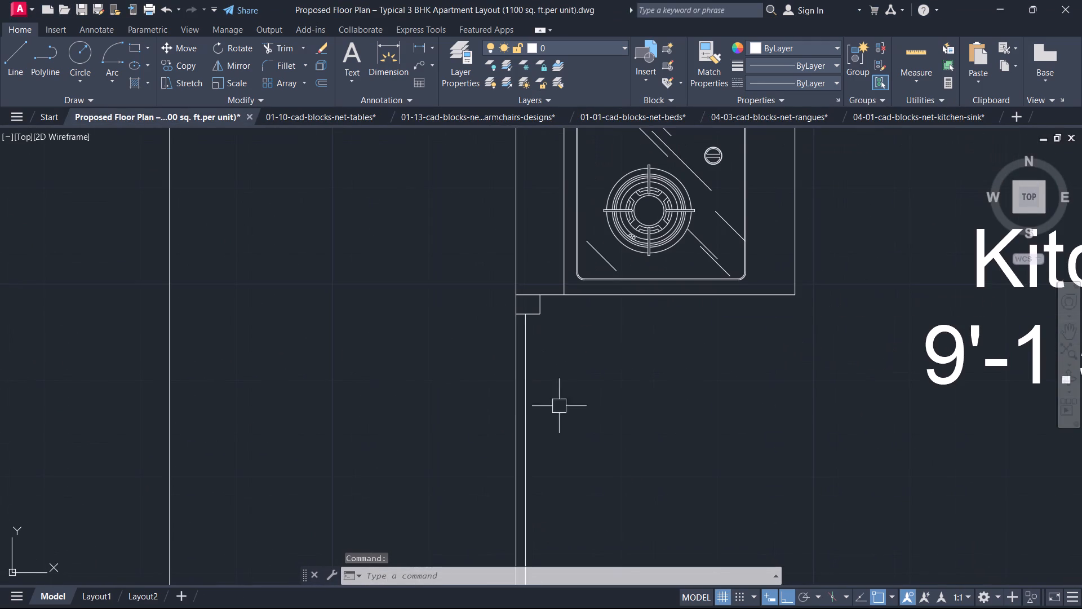
left_click_drag(559, 407, 540, 398)
left_click(391, 379)
type("ro")
key("space")
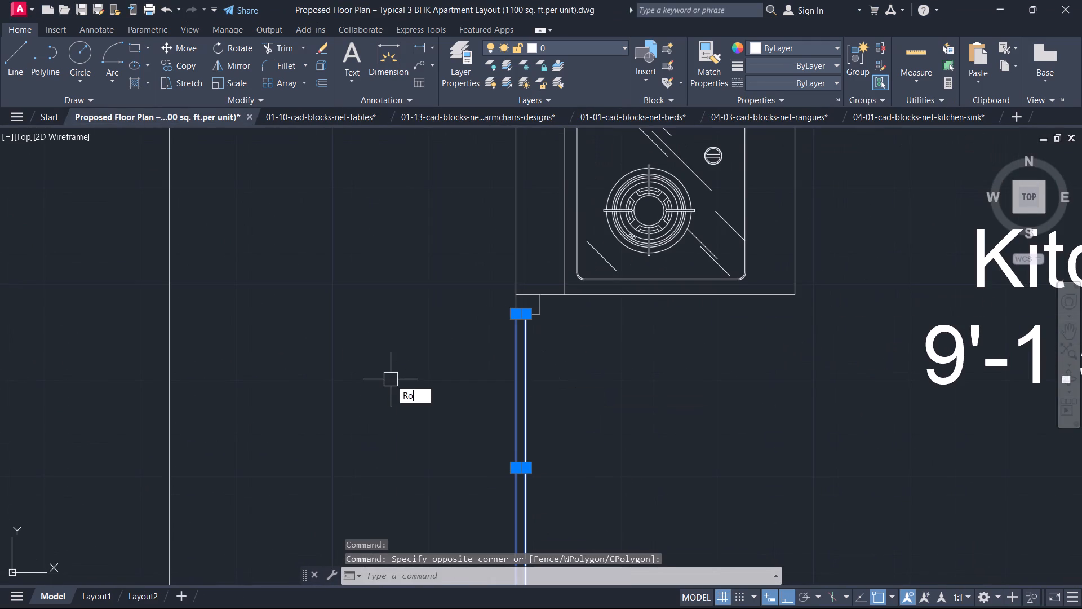
middle_click_drag(472, 470, 520, 254)
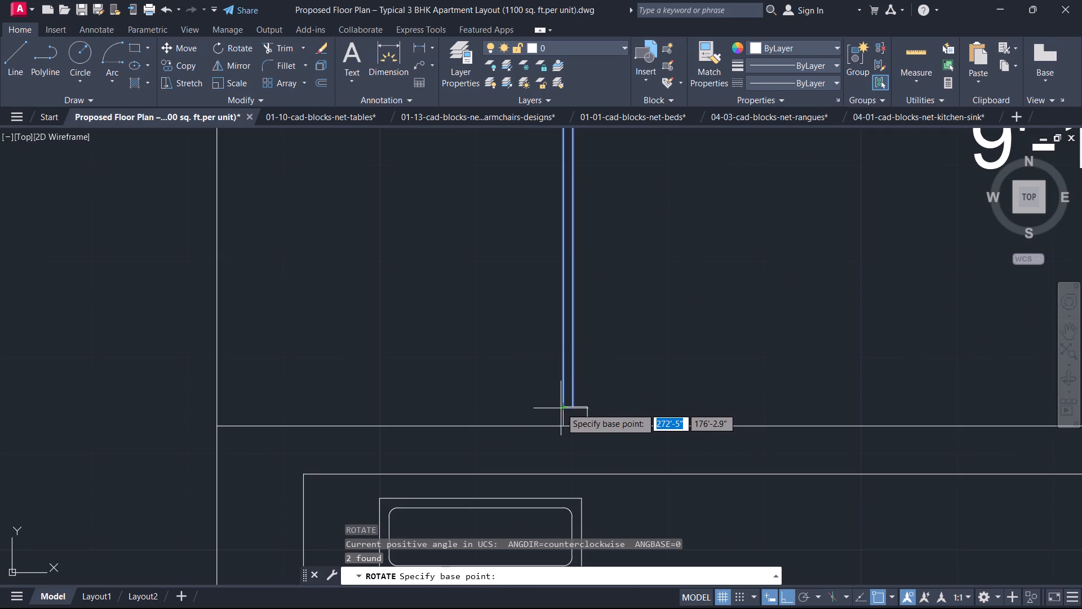
left_click(561, 407)
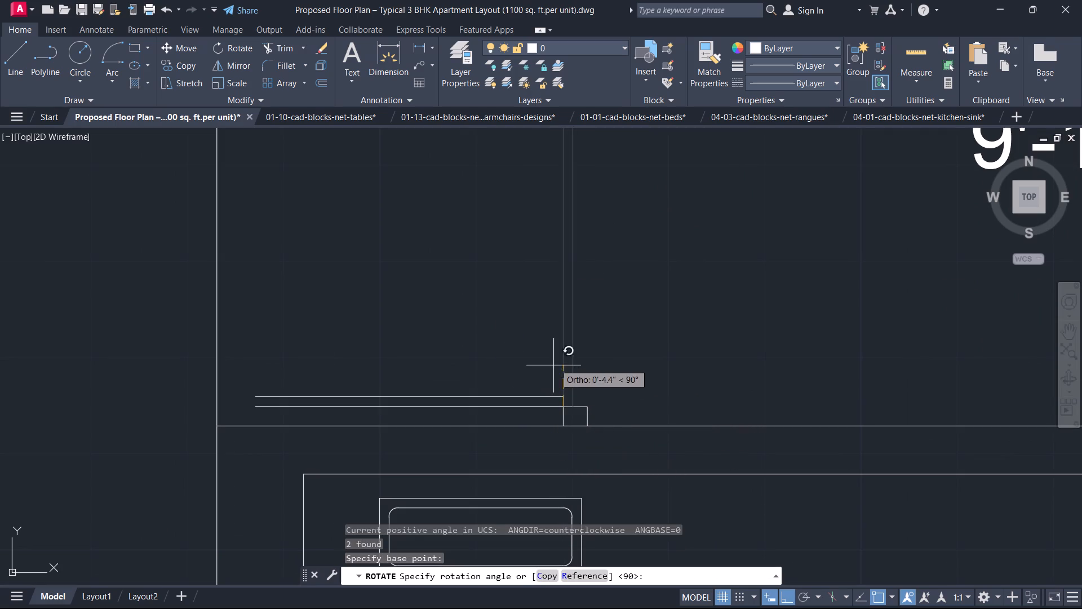
left_click(563, 356)
Close the hinge end of the door leaf with a 1" vertical line joining its two long lines.
type("l")
key("space")
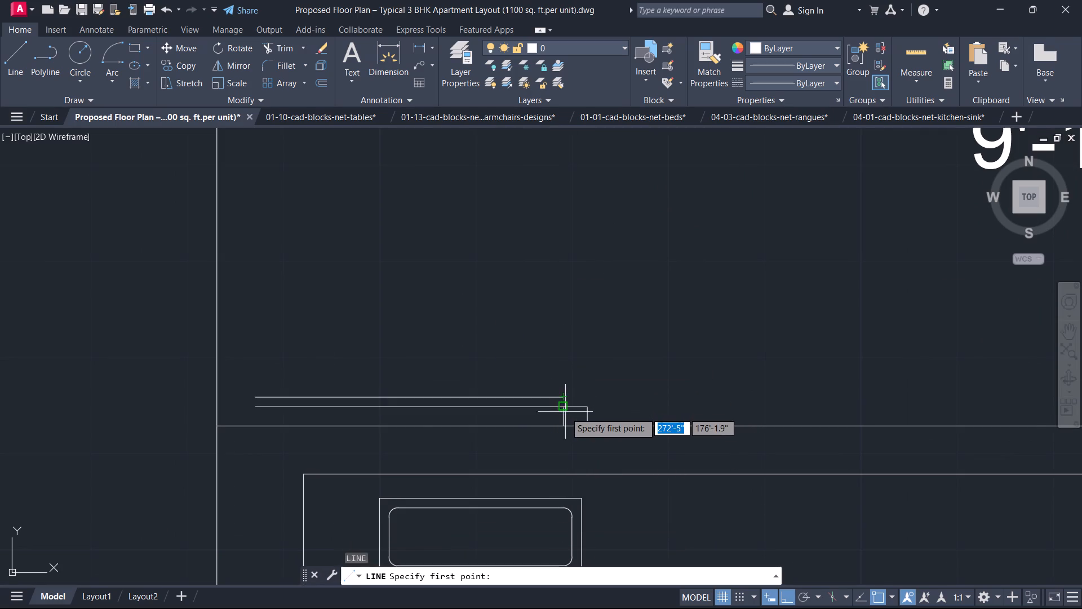
scroll(565, 412, "up", 1)
left_click(564, 405)
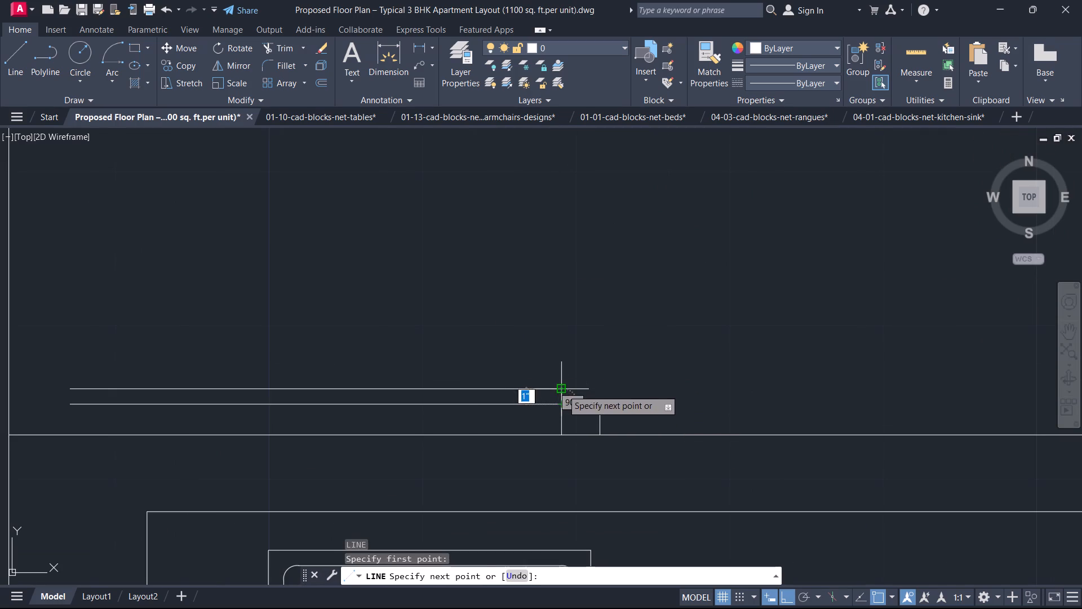
left_click(562, 390)
key("Escape")
Draw the door swing arc from the upper jamb's outer corner, centred on the lower jamb's hinge corner, to the leaf's free end.
middle_click_drag(533, 397, 547, 396)
scroll(545, 396, "down", 3)
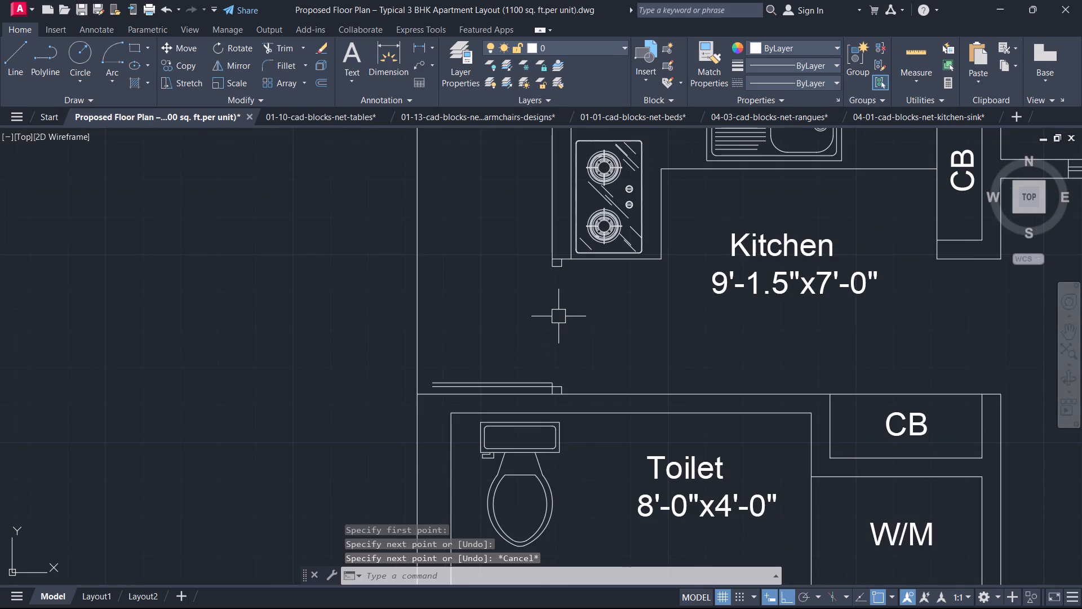
left_click(105, 56)
scroll(552, 268, "up", 2)
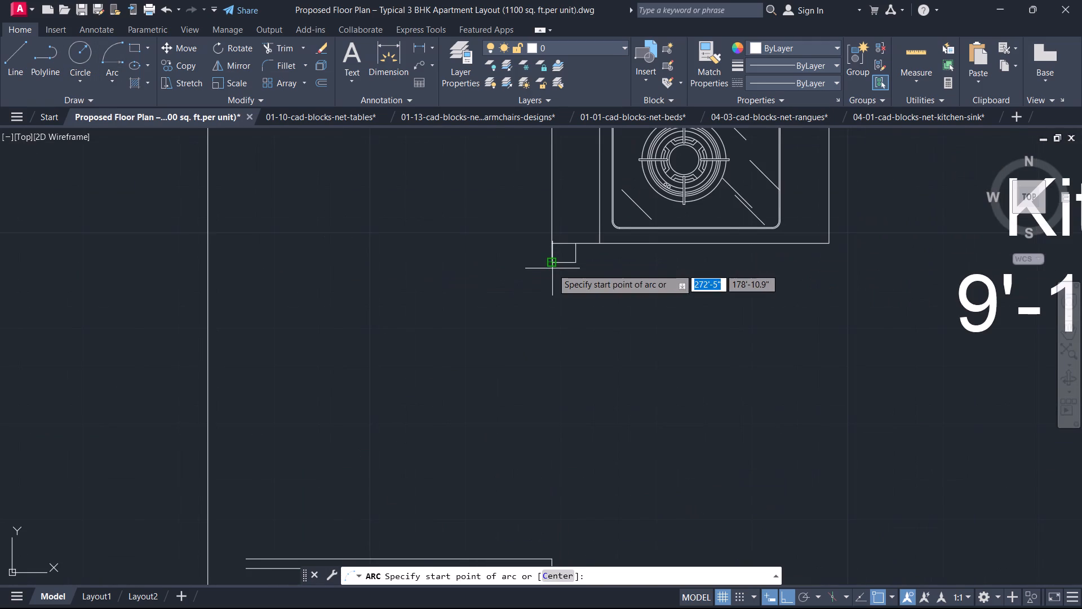
left_click(552, 268)
middle_click_drag(553, 372, 571, 200)
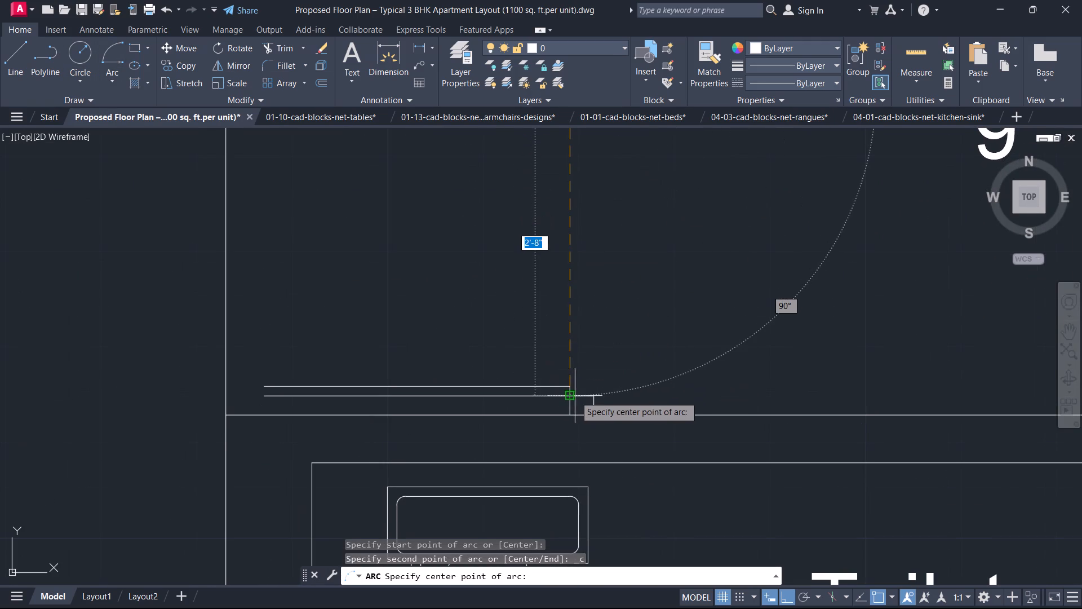
left_click(575, 396)
left_click(460, 346)
Trim the door leaf's upper line where it extends past the swing arc at the free end.
scroll(250, 399, "up", 3)
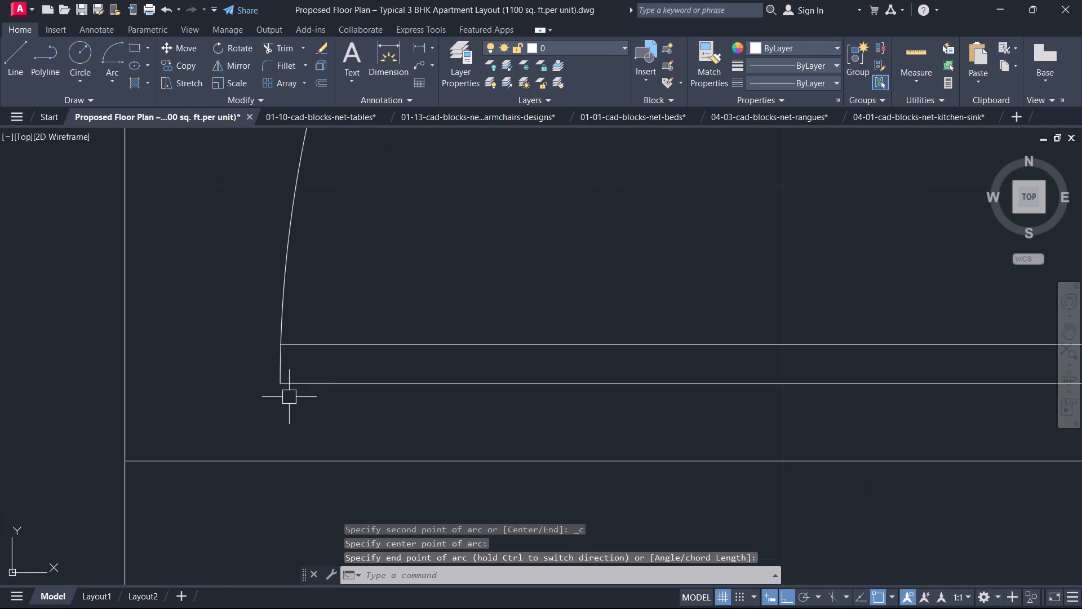
scroll(294, 366, "up", 3)
scroll(241, 307, "up", 3)
scroll(252, 352, "up", 1)
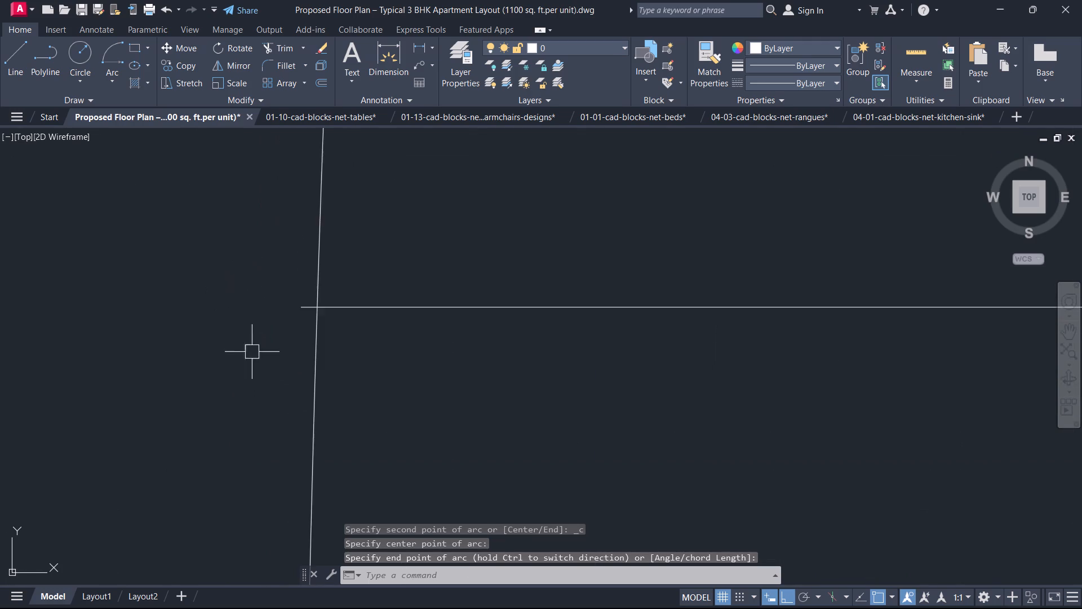
scroll(252, 352, "up", 1)
key("Escape")
key("t")
key("r")
key("space")
left_click_drag(339, 306, 322, 228)
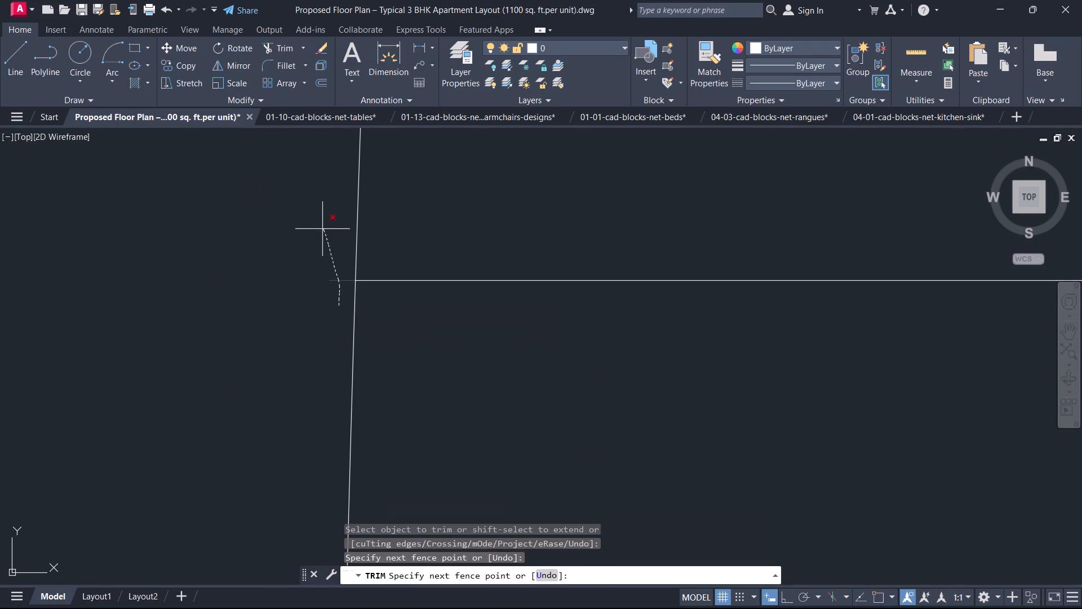
left_click_drag(322, 228, 321, 228)
key("Escape")
Examine the finished kitchen door and the surrounding kitchen, toilet, balcony, dining and living layout.
scroll(292, 273, "down", 2)
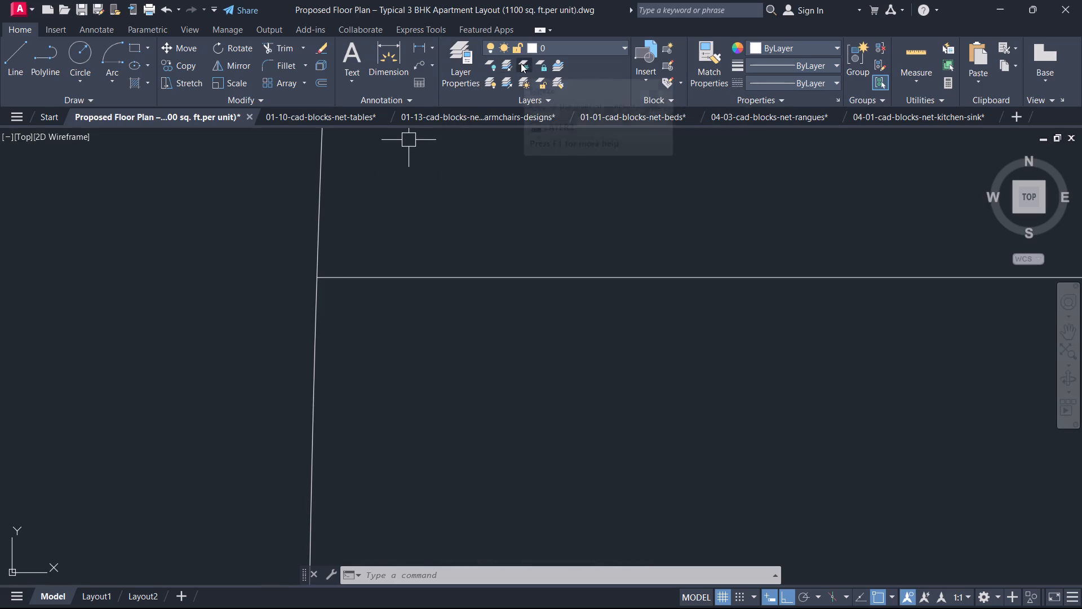
scroll(542, 193, "down", 8)
middle_click_drag(522, 237, 441, 352)
scroll(551, 323, "down", 3)
middle_click_drag(539, 312, 468, 326)
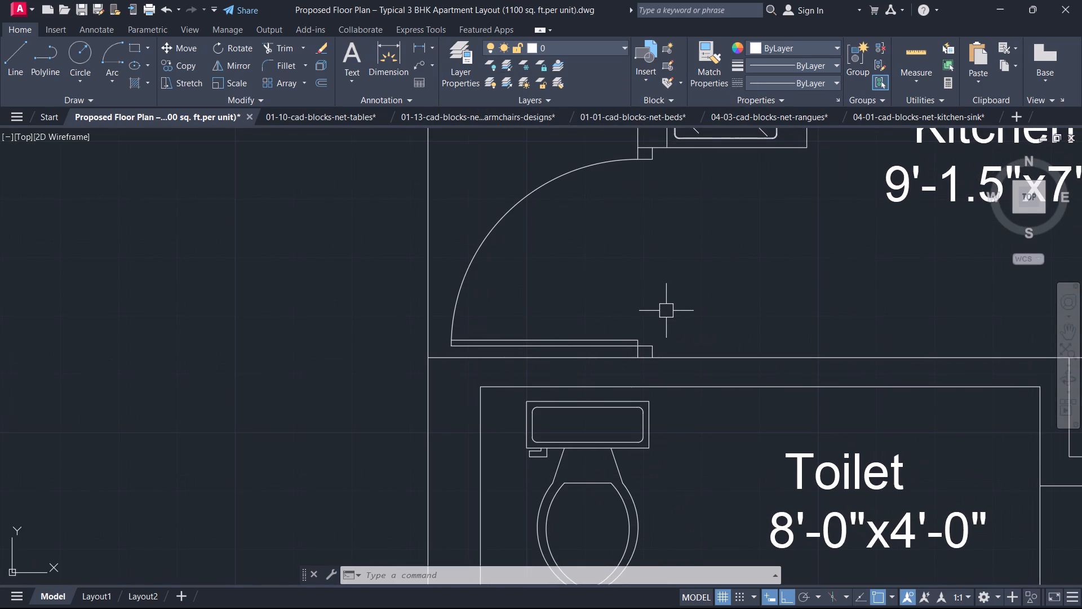
middle_click_drag(664, 312, 615, 309)
scroll(611, 299, "down", 3)
middle_click_drag(638, 297, 636, 295)
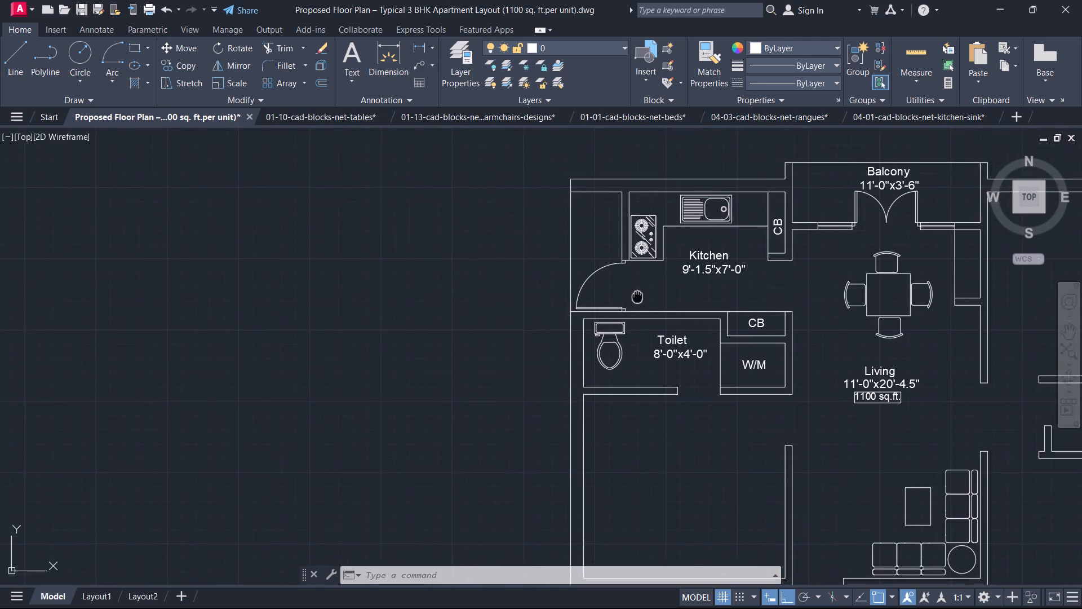
middle_click_drag(636, 295, 556, 311)
scroll(708, 297, "up", 1)
middle_click_drag(708, 296, 697, 302)
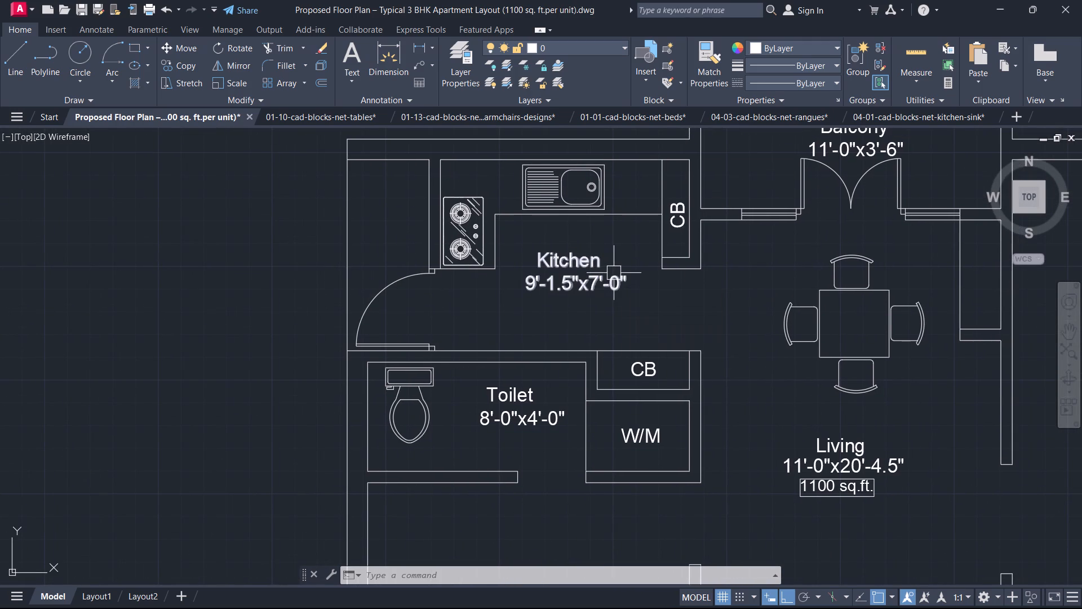
scroll(676, 279, "down", 1)
middle_click_drag(676, 279, 451, 258)
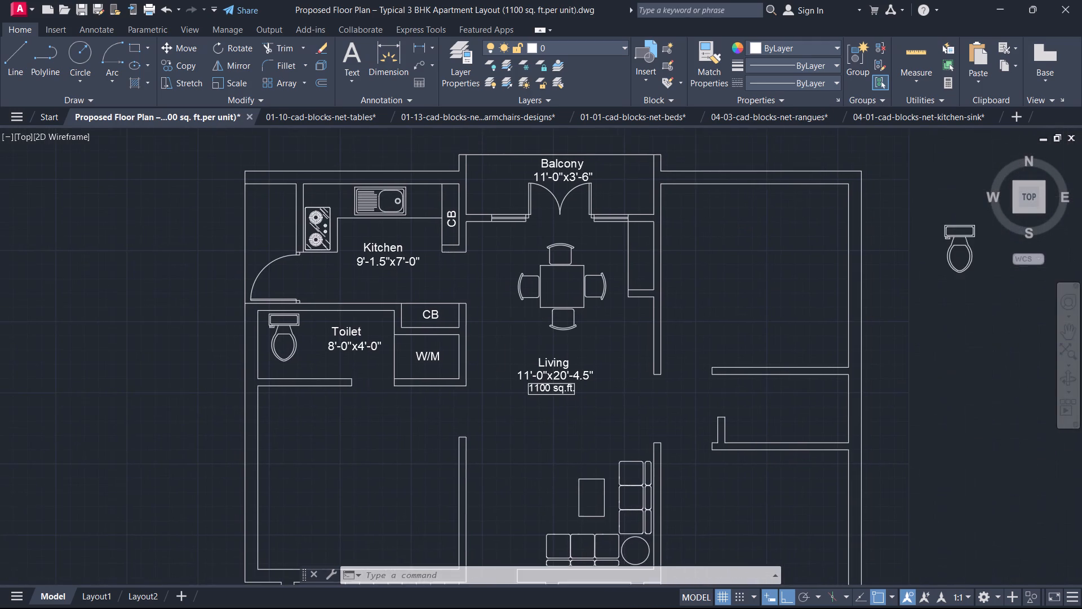
scroll(682, 355, "up", 1)
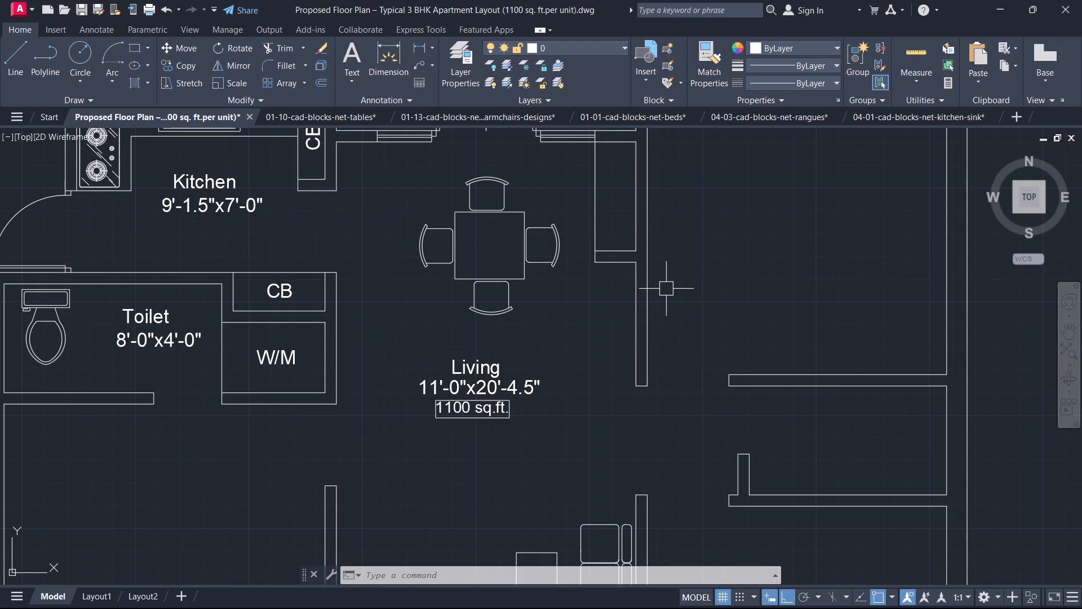
middle_click_drag(515, 358, 637, 459)
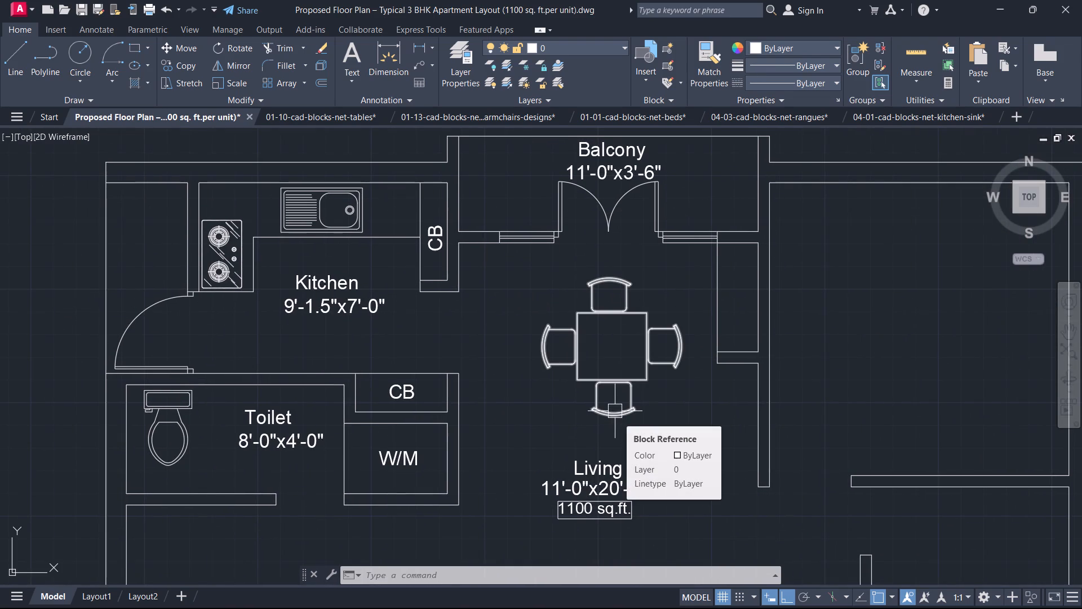
Add a multiline text label reading "Pooja" inside the niche beside the dining table.
scroll(464, 320, "up", 2)
middle_click_drag(460, 319, 379, 362)
key("t")
key("space")
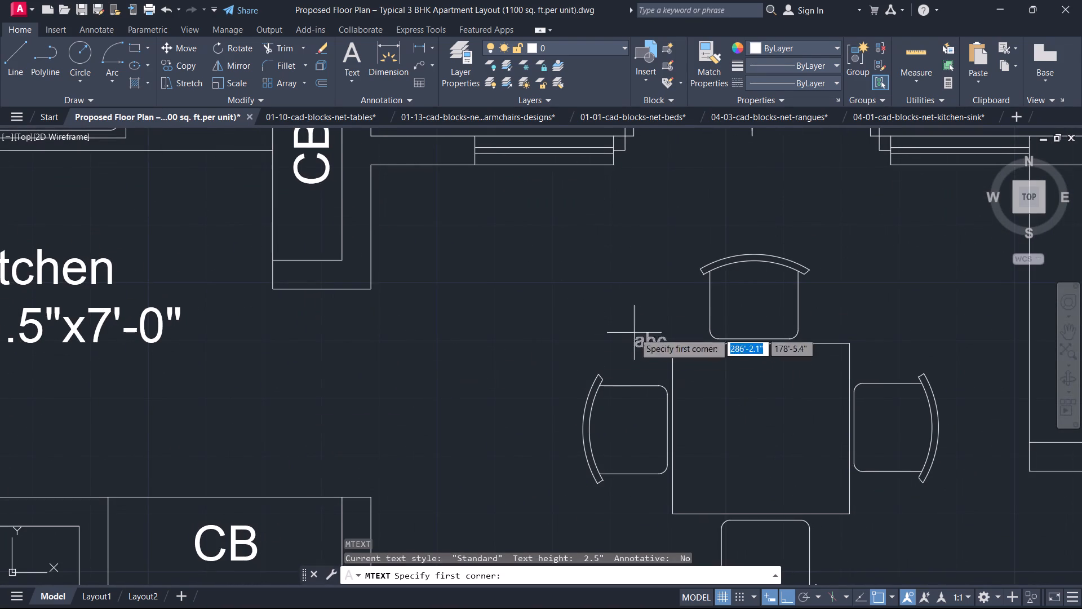
middle_click_drag(634, 333, 303, 345)
scroll(634, 333, "down", 1)
left_click(563, 289)
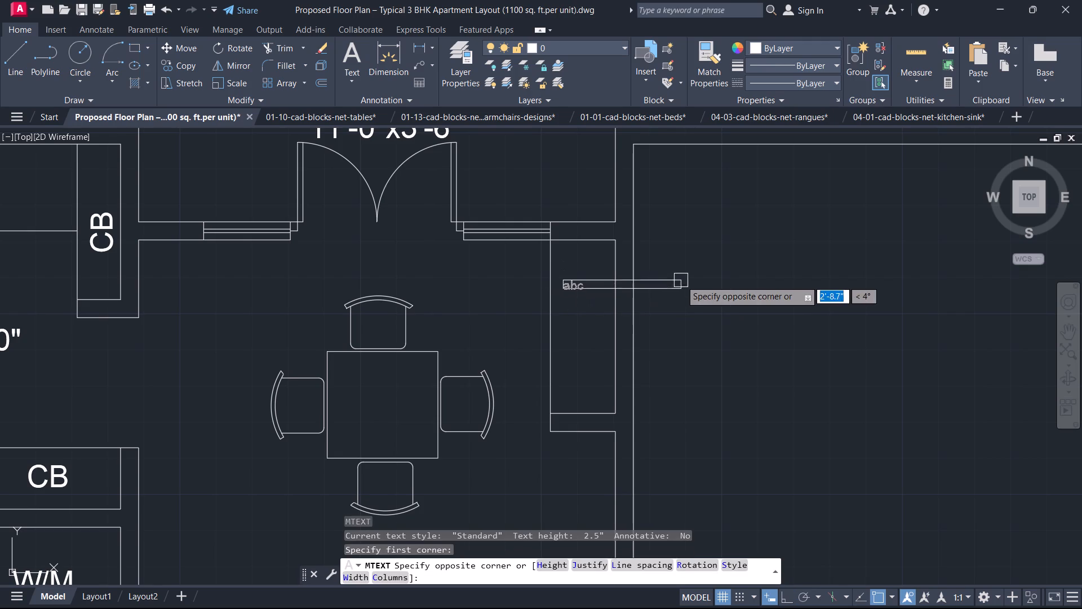
left_click(690, 278)
type("poo")
key("BackSpace")
key("BackSpace")
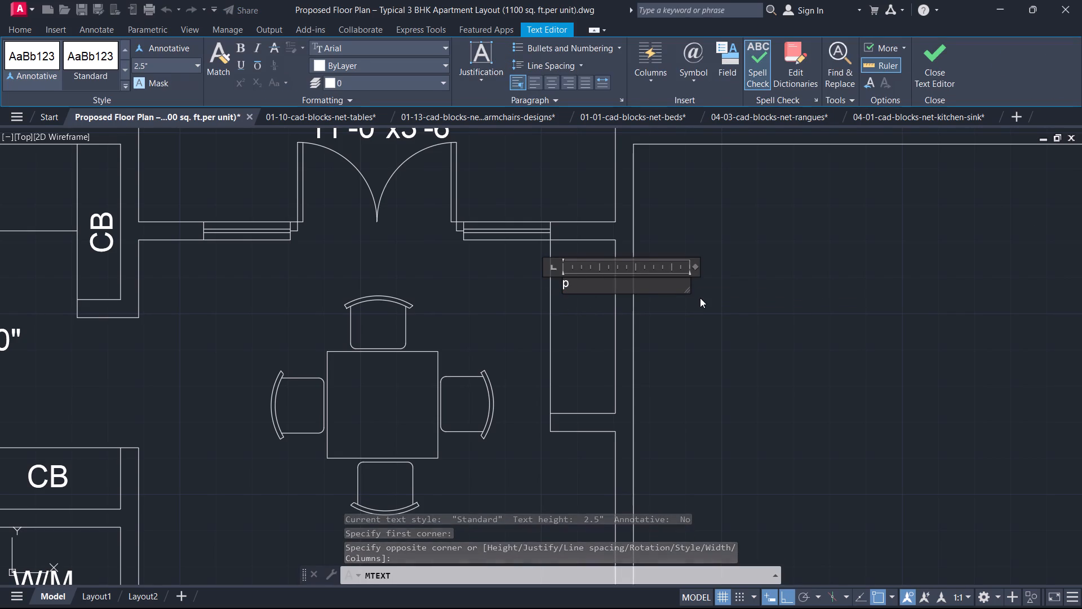
key("BackSpace")
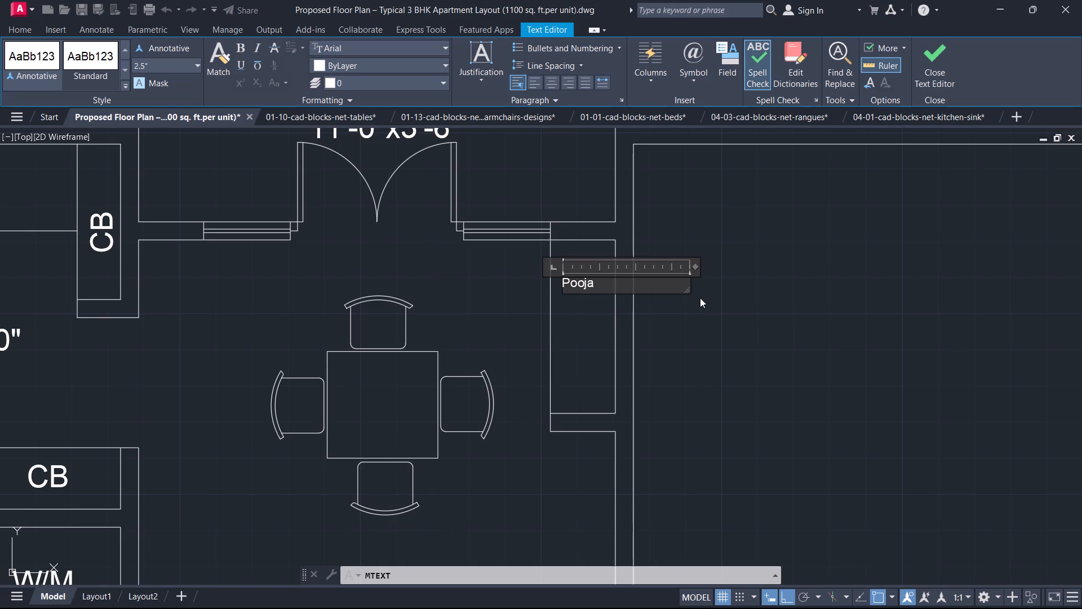
Set the text height of the "Pooja" label to 6".
left_click_drag(622, 283, 539, 286)
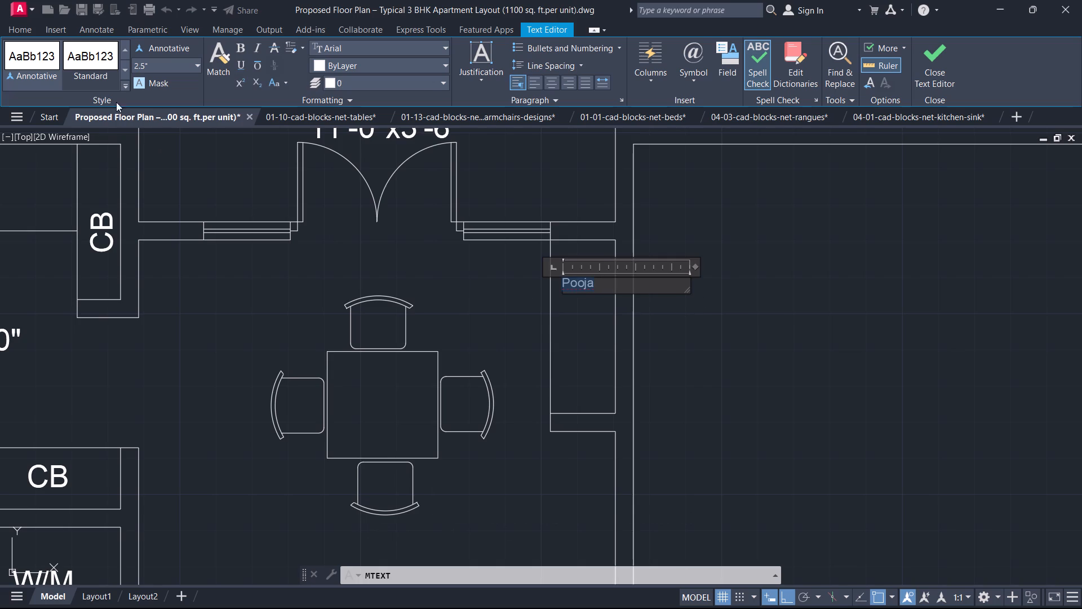
left_click(153, 68)
key("5")
key("BackSpace")
key("6")
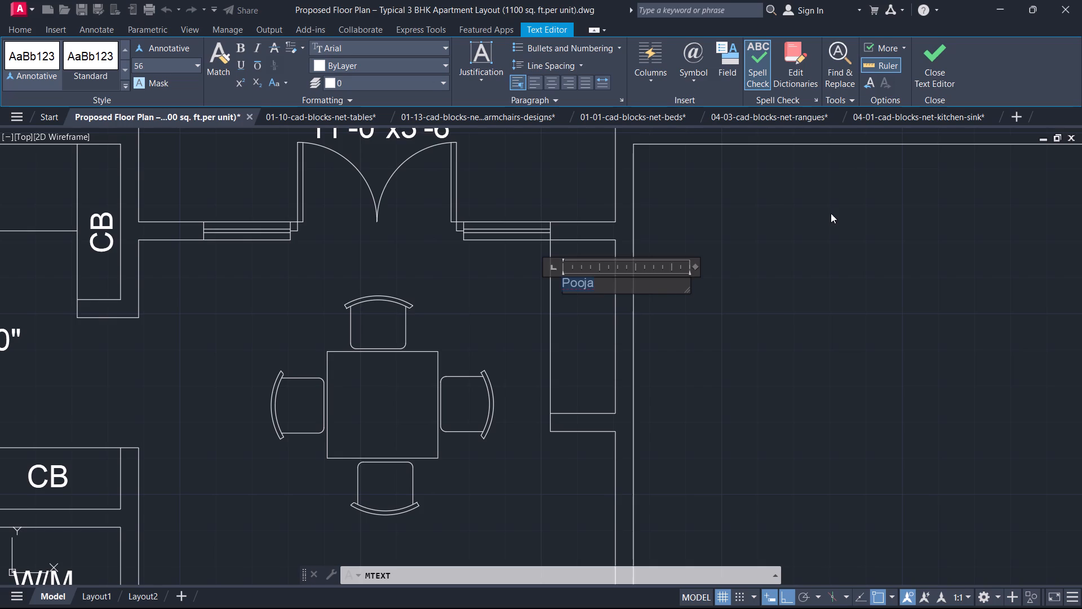
left_click(756, 230)
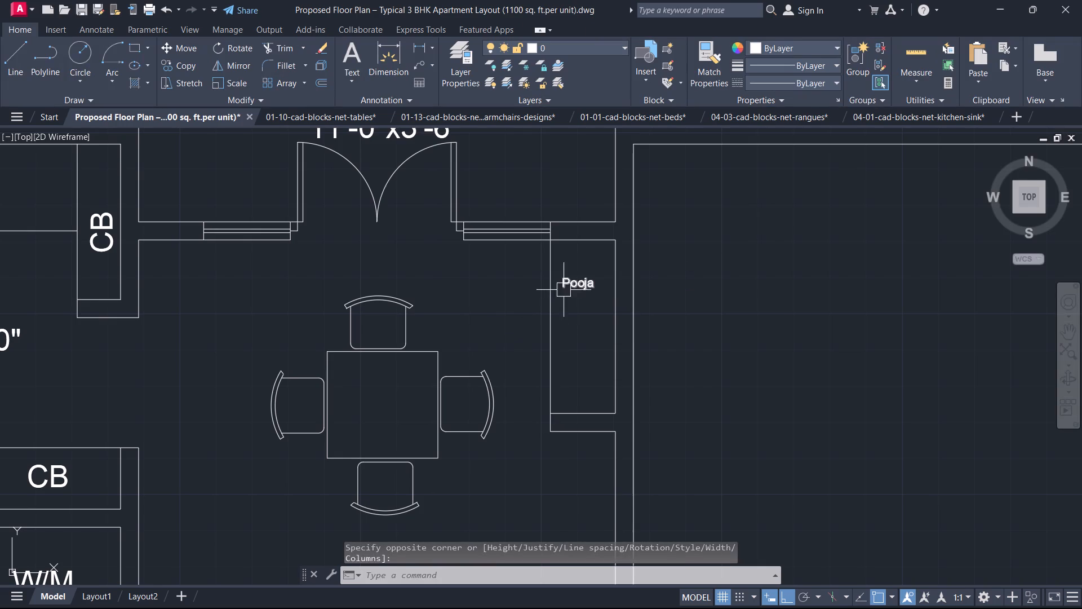
double_click(572, 284)
left_click_drag(607, 281, 527, 297)
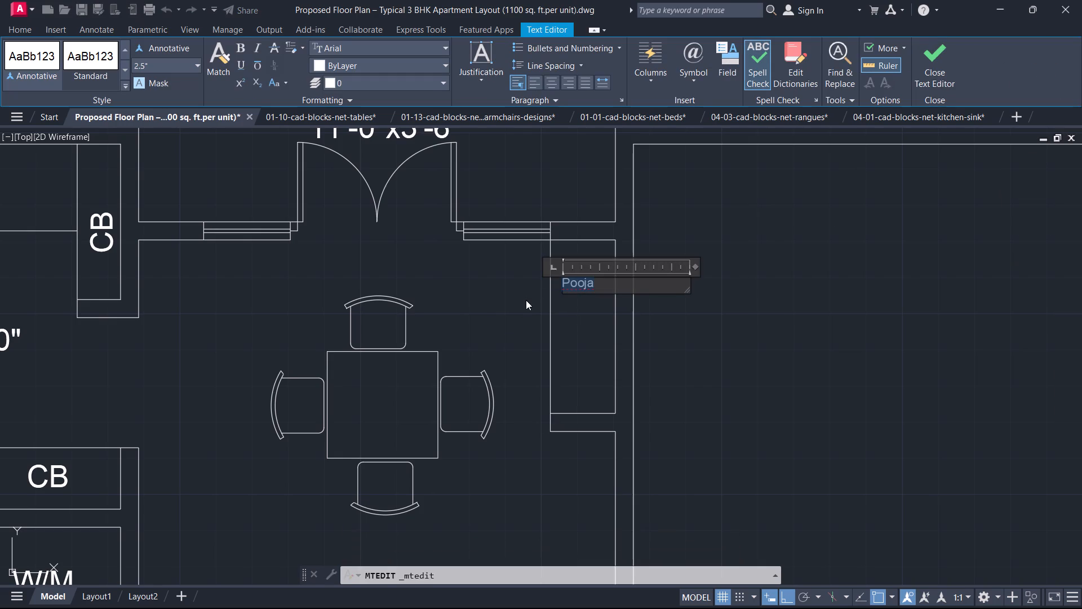
left_click(167, 67)
key("6")
key("Return")
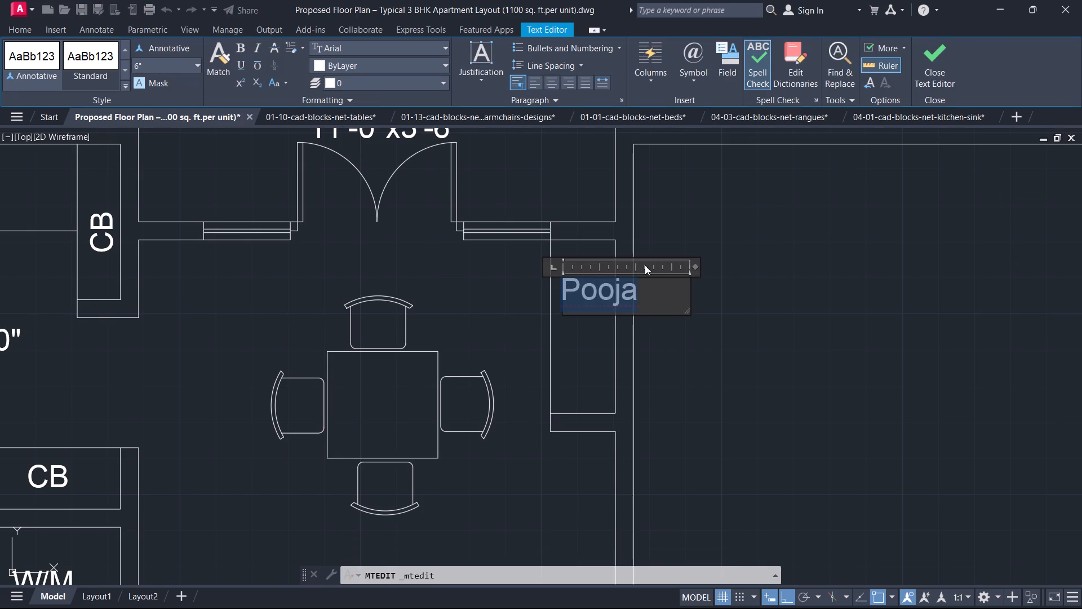
left_click(841, 211)
Rotate the "Pooja" label a quarter turn clockwise so it reads vertically downward.
left_click(583, 287)
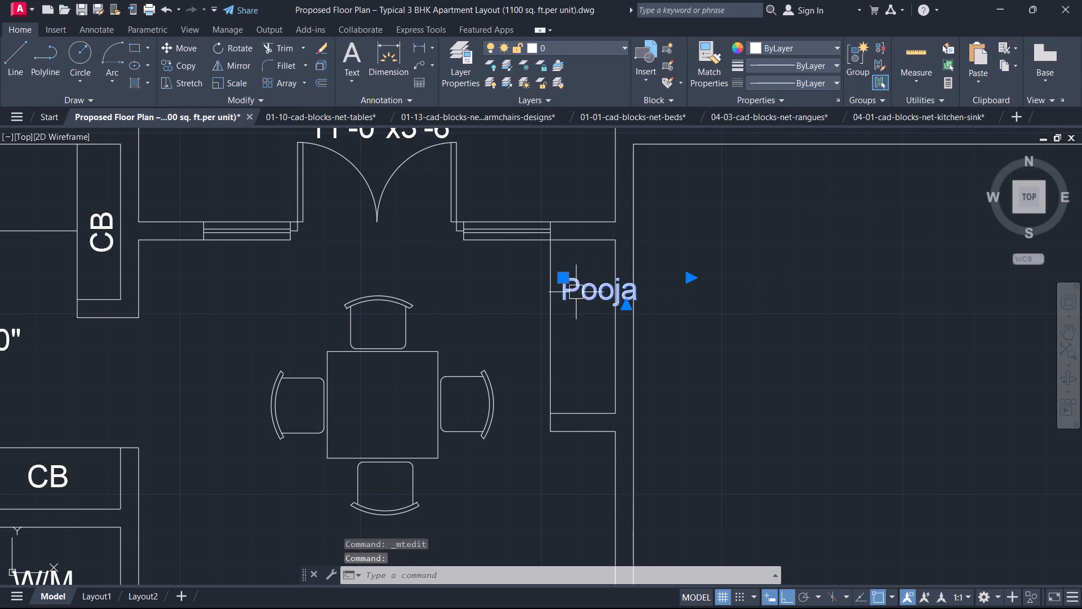
type("ro")
key("space")
scroll(584, 293, "up", 2)
left_click(586, 290)
left_click(592, 442)
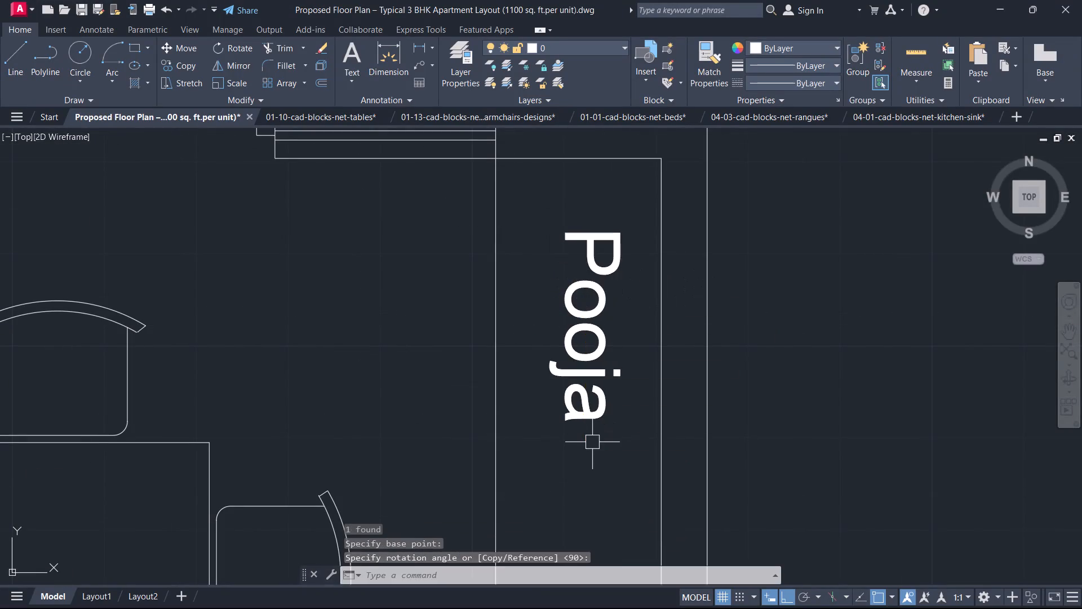
Move the rotated "Pooja" label slightly downward to centre it inside the niche.
scroll(593, 449, "down", 3)
middle_click_drag(594, 450, 638, 337)
scroll(638, 337, "up", 2)
left_click_drag(633, 333, 627, 329)
left_click(604, 299)
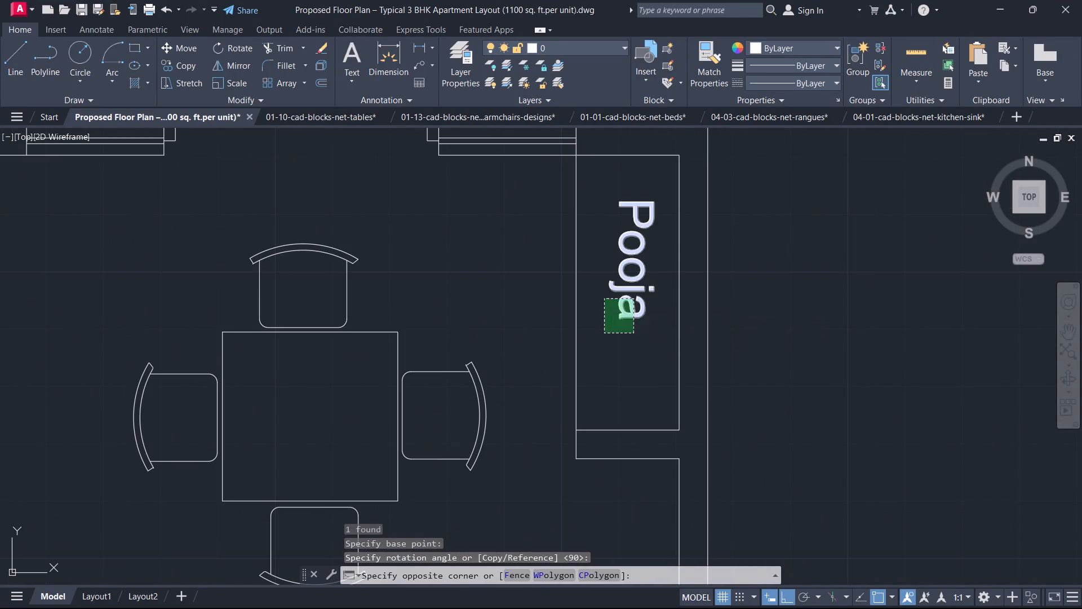
type("m")
key("space")
scroll(610, 293, "up", 4)
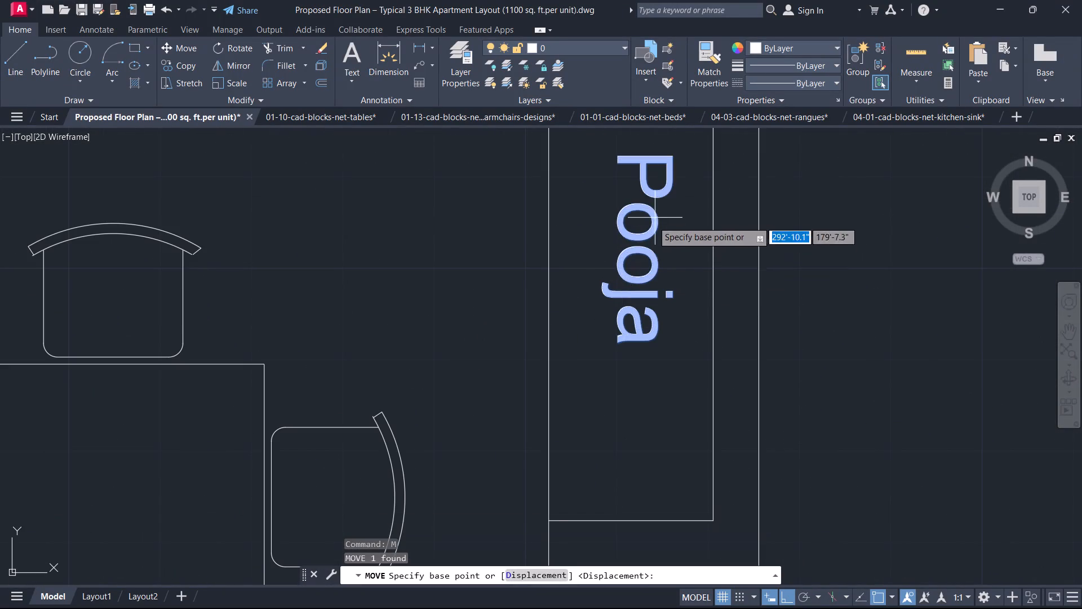
left_click(639, 249)
left_click(637, 272)
key("Escape")
Switch to the beds block drawing and copy the double bed with two side tables and a rectangular lattice-patterned carpet.
scroll(637, 275, "down", 4)
middle_click_drag(637, 304, 641, 314)
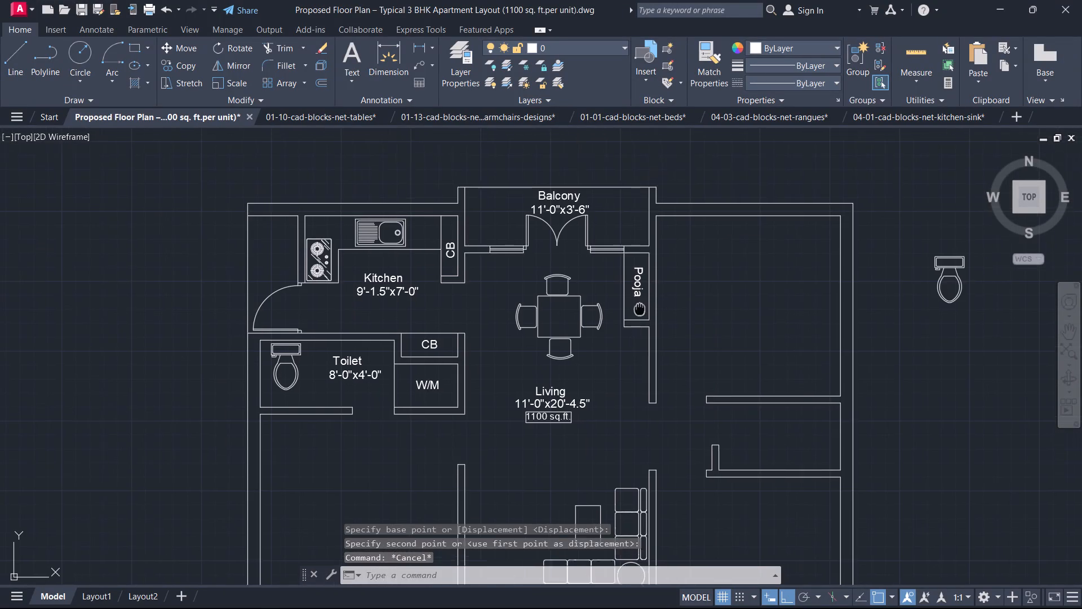
middle_click_drag(641, 314, 651, 350)
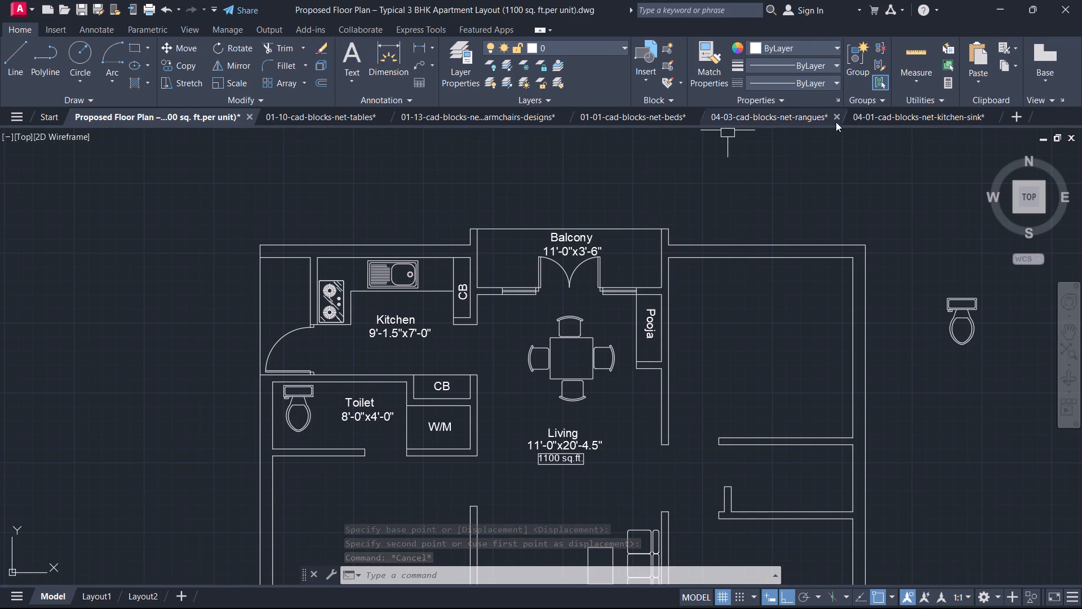
left_click(624, 117)
scroll(720, 295, "up", 1)
middle_click_drag(720, 293, 720, 293)
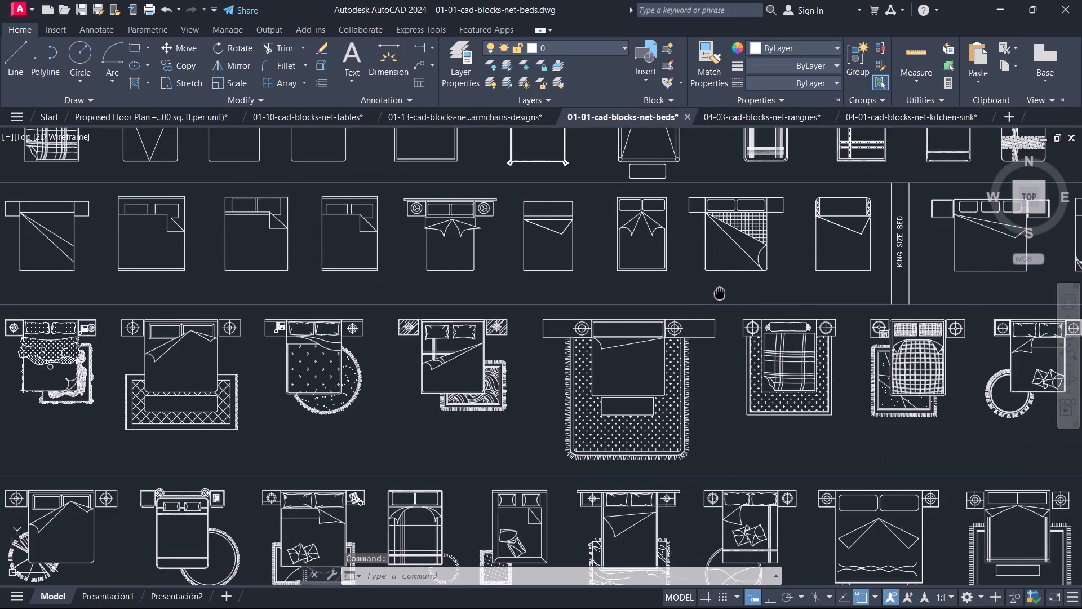
middle_click_drag(720, 293, 649, 299)
scroll(728, 365, "down", 1)
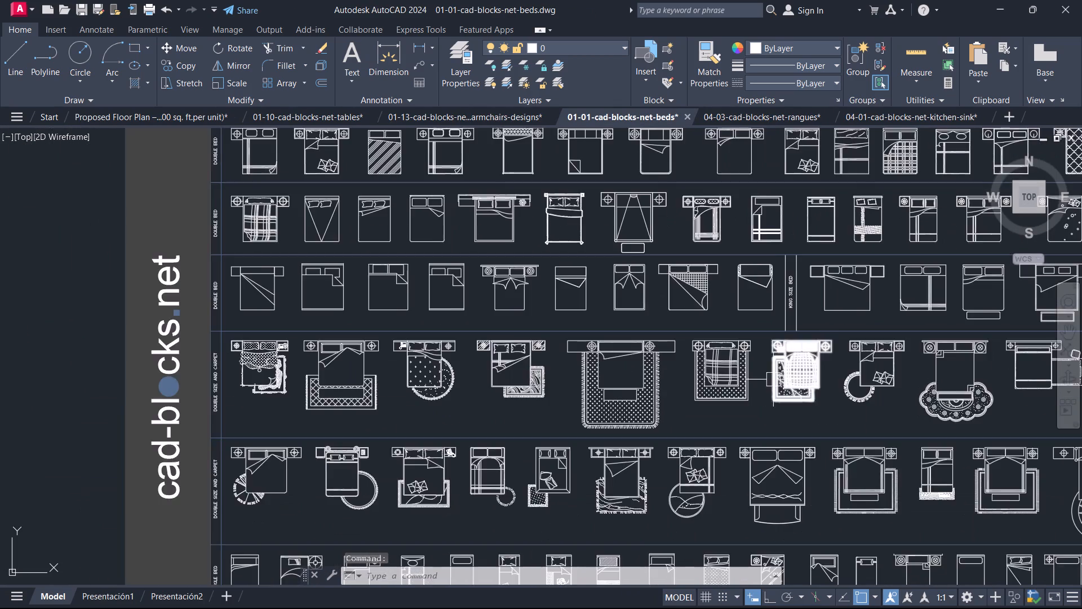
middle_click_drag(773, 379, 522, 316)
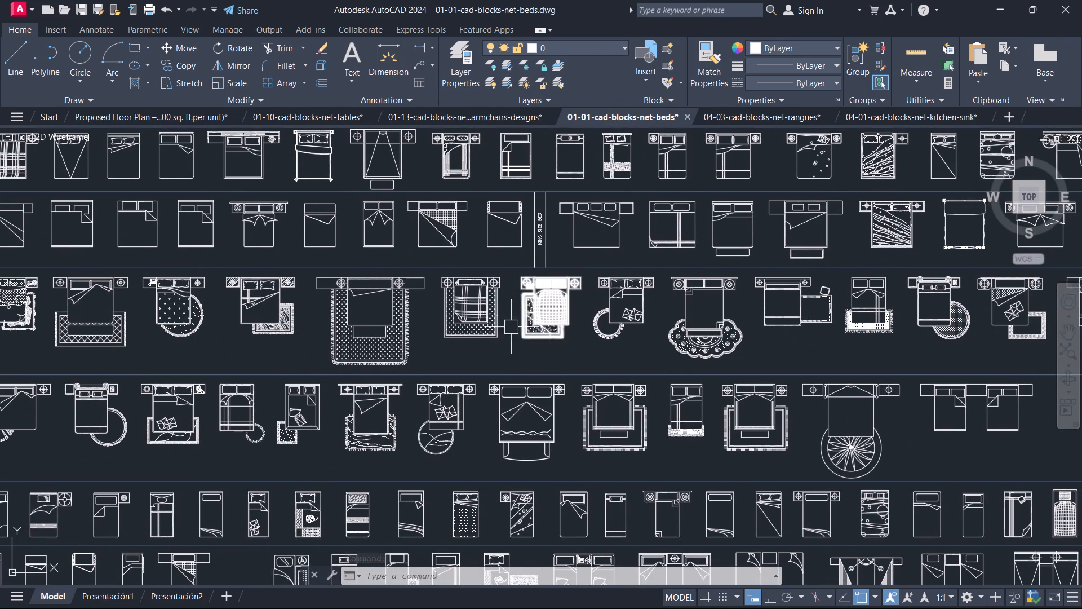
middle_click_drag(154, 351, 440, 355)
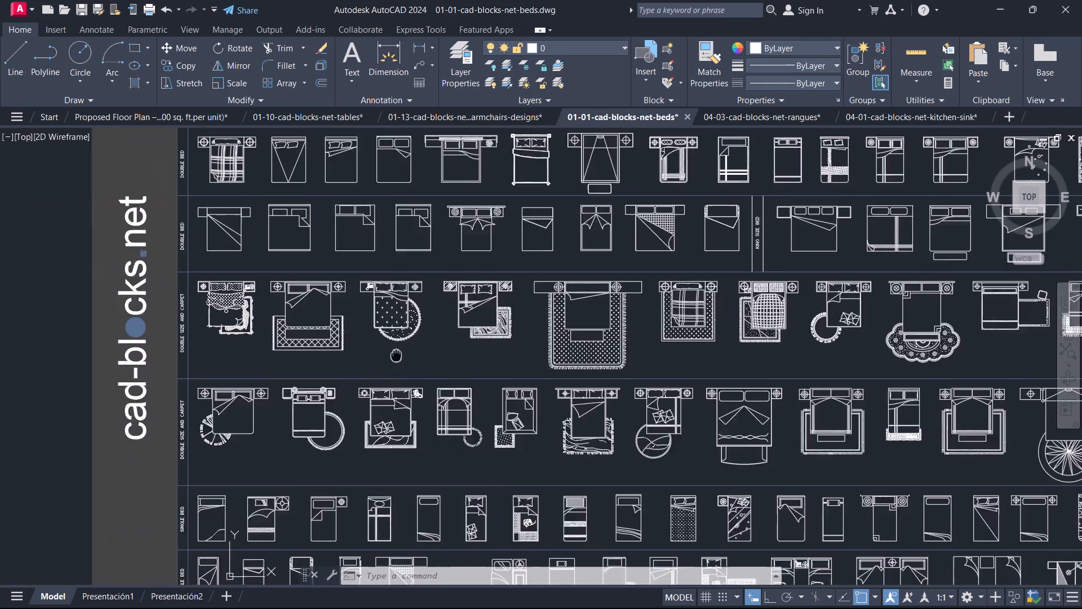
middle_click_drag(440, 355, 451, 355)
left_click_drag(456, 358, 449, 356)
left_click(367, 332)
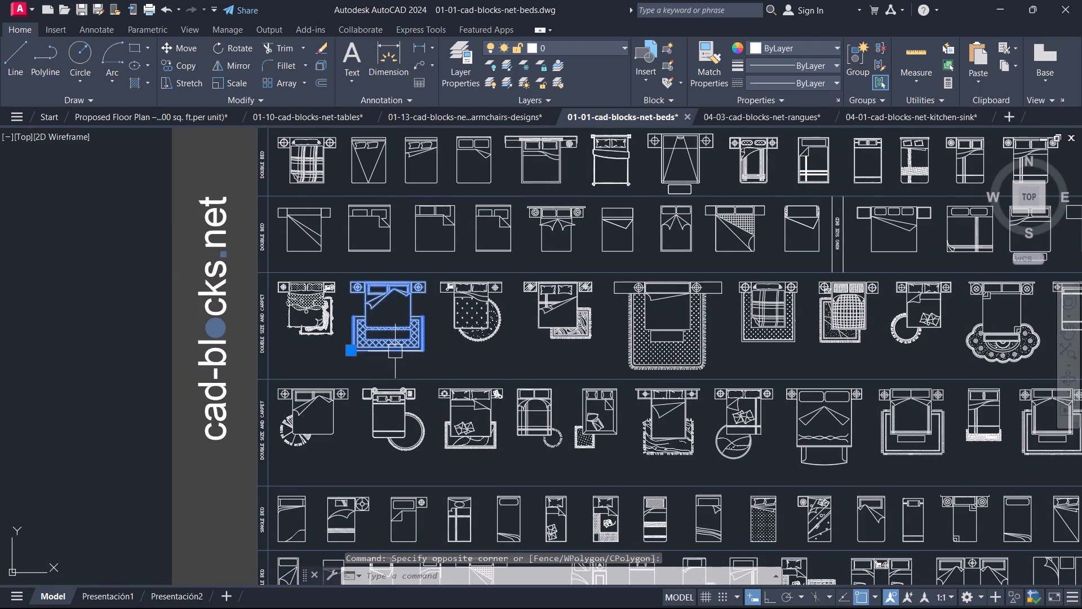
key("ctrl+c")
Paste the copied double bed block into the proposed floor plan drawing, in the empty space east of the apartment.
left_click(178, 117)
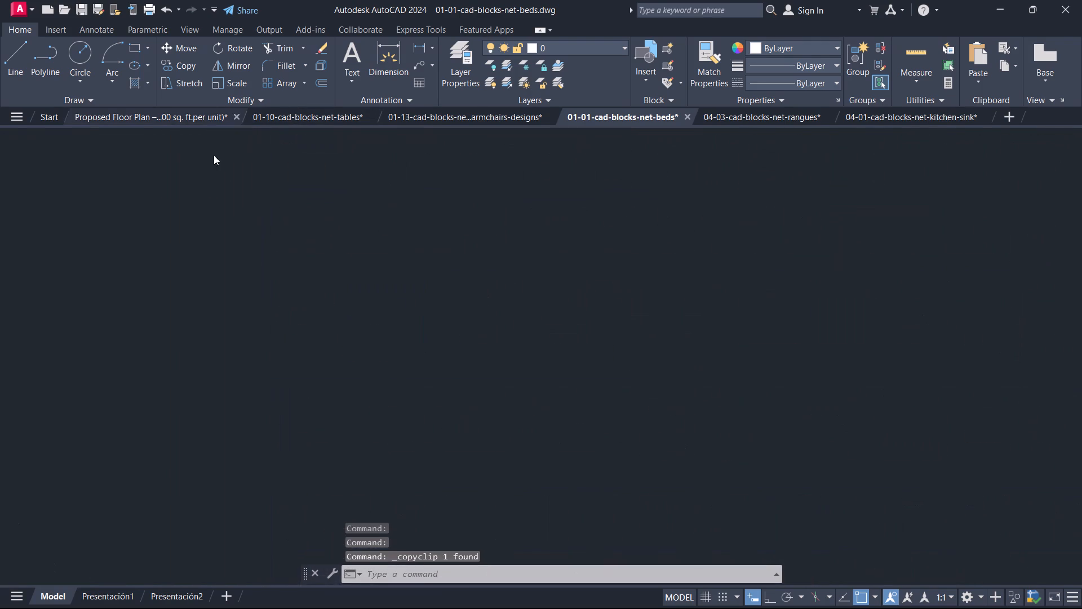
key("ctrl+v")
scroll(630, 372, "down", 4)
middle_click_drag(630, 371, 427, 368)
left_click(633, 404)
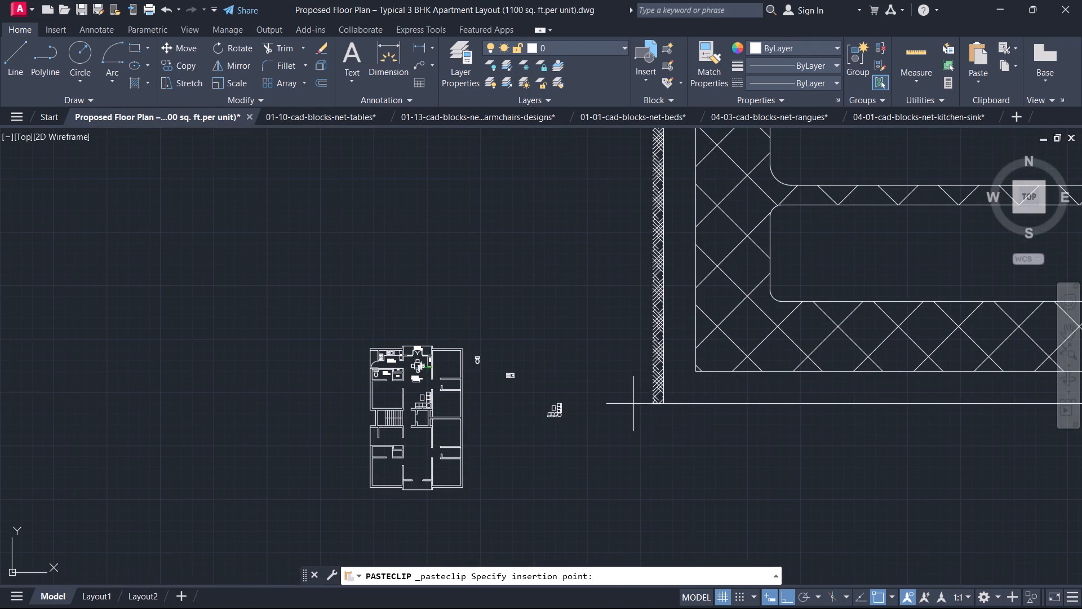
key("Escape")
Delete the spare toilet, kitchen sink and sofa set blocks lying outside the apartment plan.
left_click(589, 450)
left_click(473, 314)
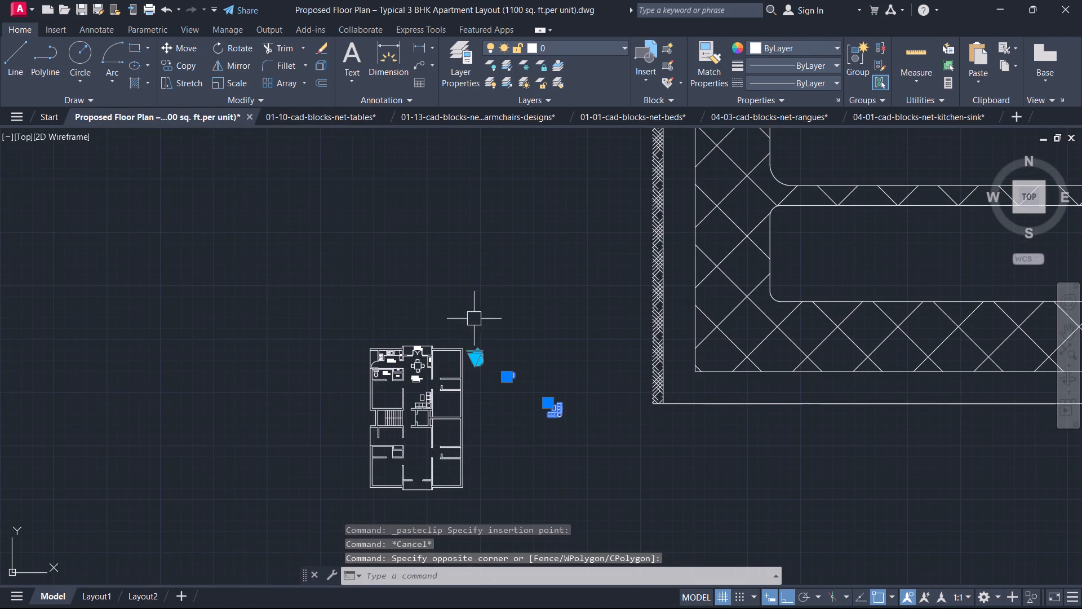
scroll(496, 364, "up", 2)
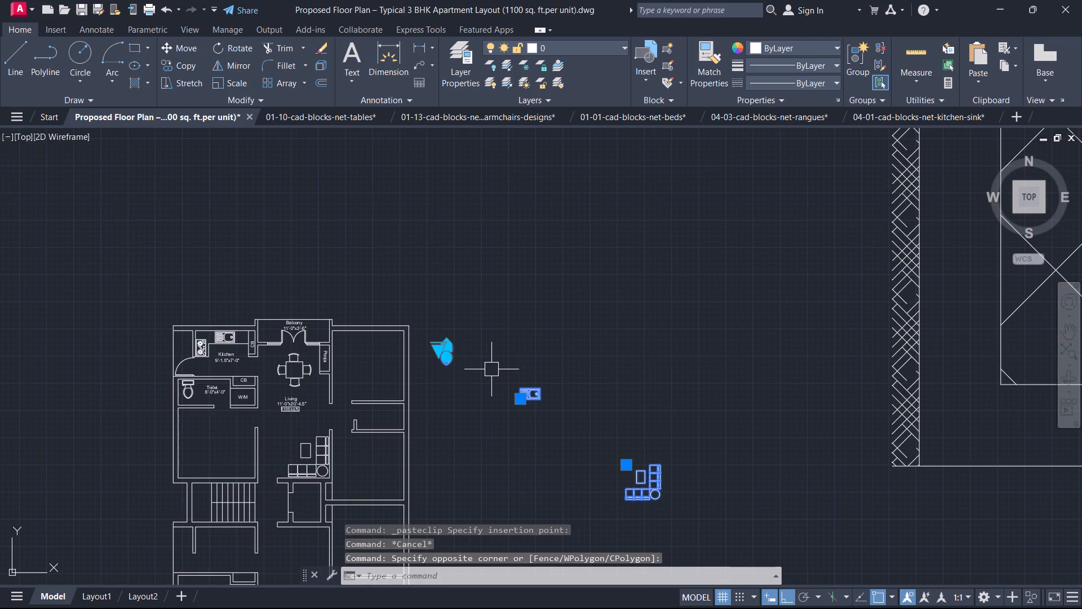
key("Delete")
Scale the oversized bed block down freehand to roughly room size, using a base point near its lower edge.
scroll(491, 370, "down", 1)
middle_click_drag(491, 370, 272, 379)
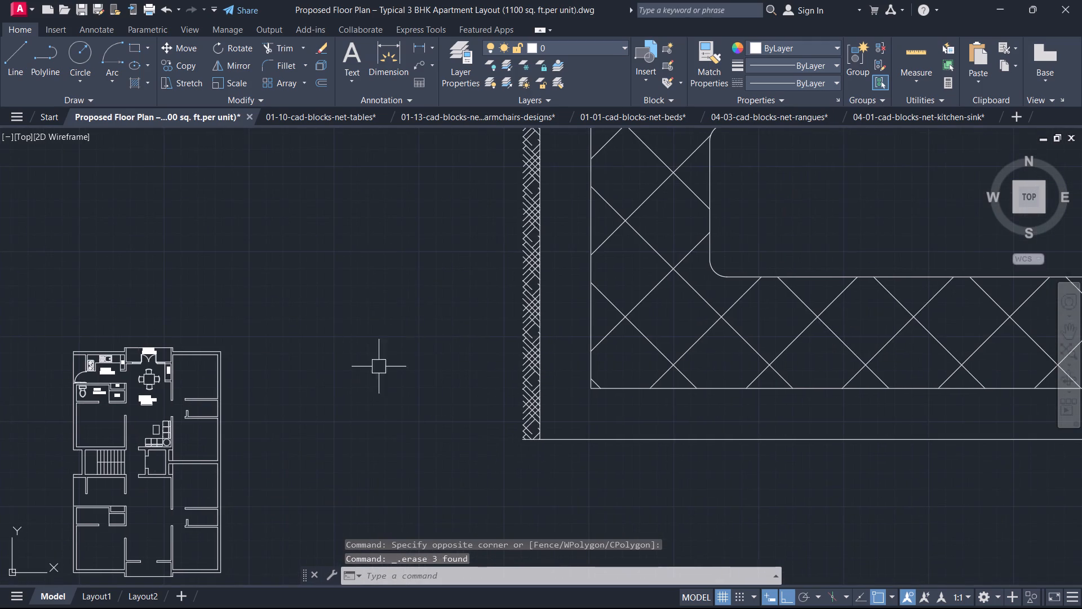
scroll(690, 458, "down", 1)
middle_click_drag(679, 457, 613, 473)
left_click(650, 431)
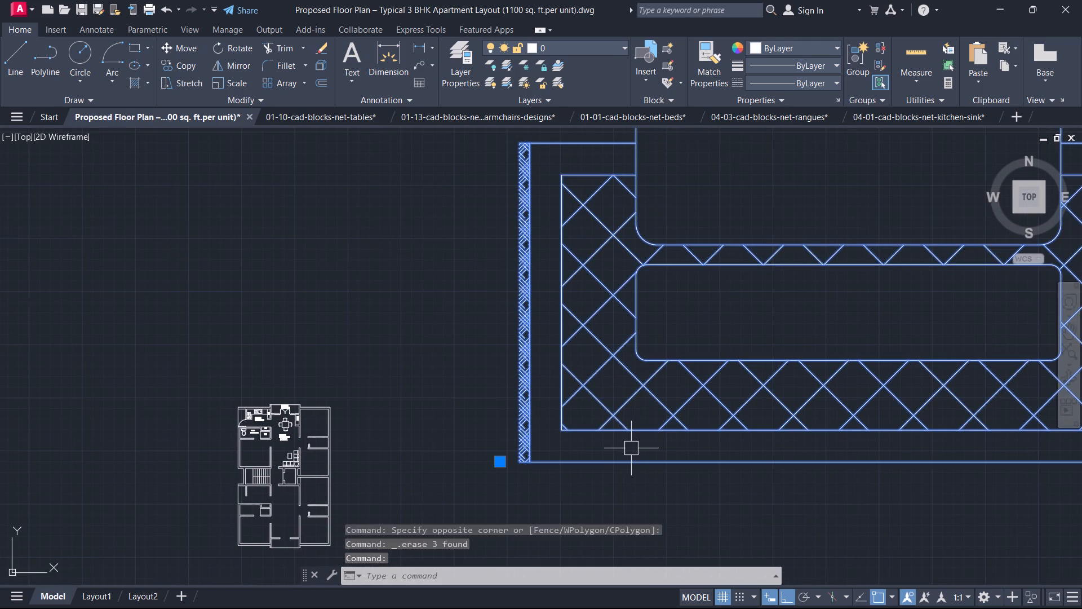
key("s")
key("c")
key("space")
scroll(557, 472, "up", 1)
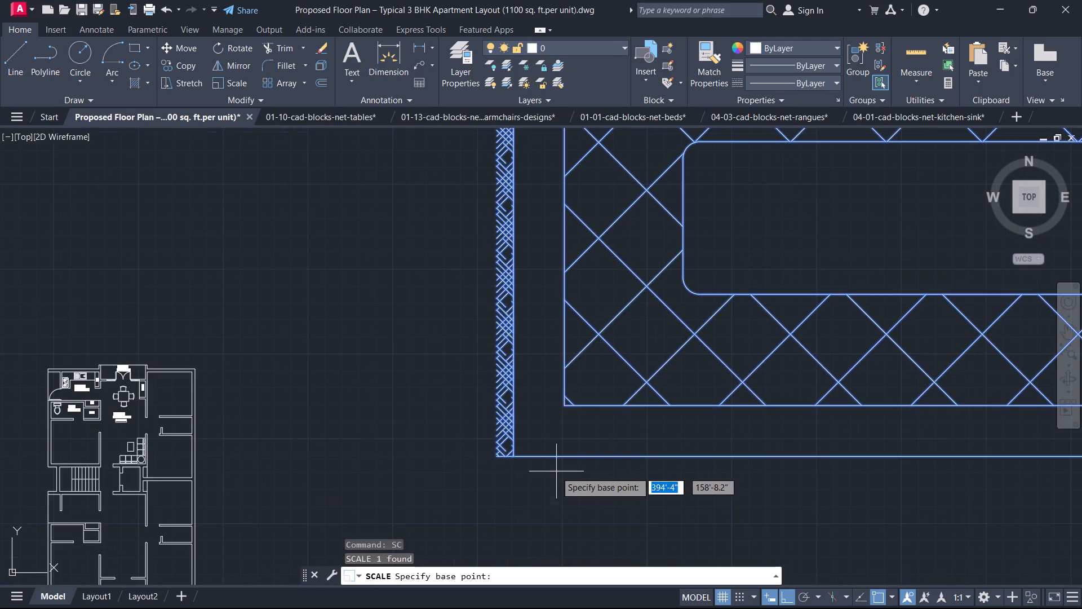
left_click(558, 462)
scroll(559, 460, "up", 2)
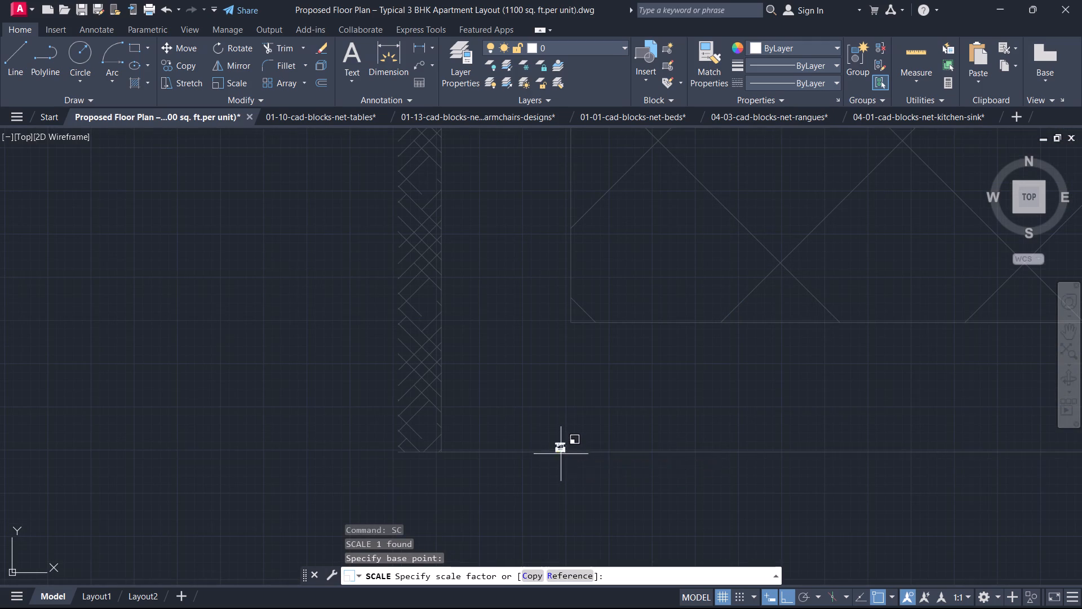
left_click(574, 434)
scroll(569, 448, "down", 3)
key("Escape")
Move the scaled bed block with ortho off to the empty space just outside the upper-right bedroom's outer wall.
middle_click_drag(590, 486, 593, 492)
scroll(590, 486, "up", 2)
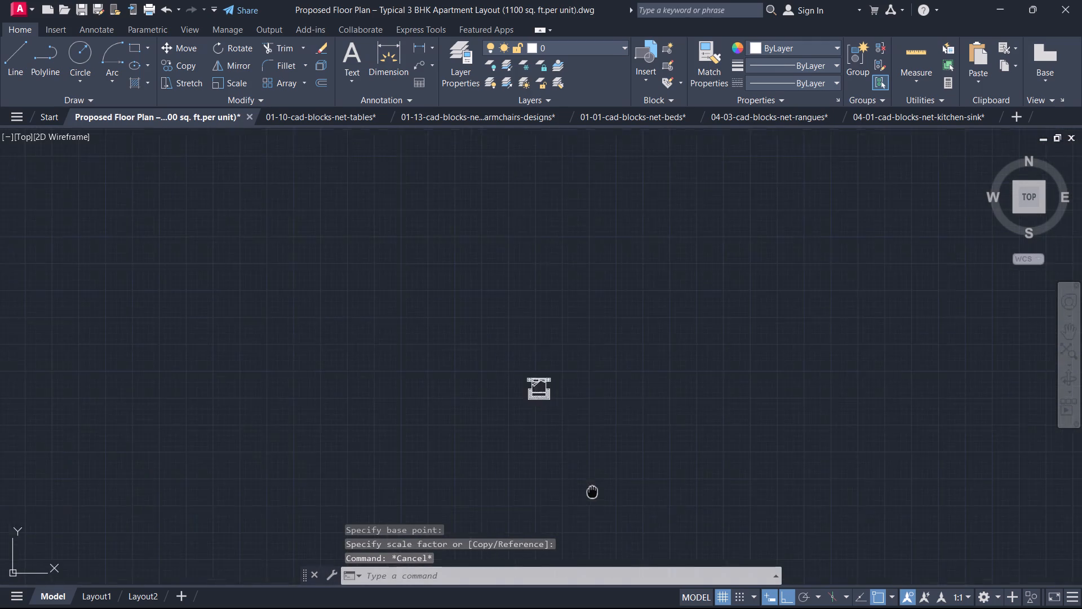
middle_click_drag(593, 492, 700, 495)
left_click_drag(699, 438, 659, 400)
left_click(555, 284)
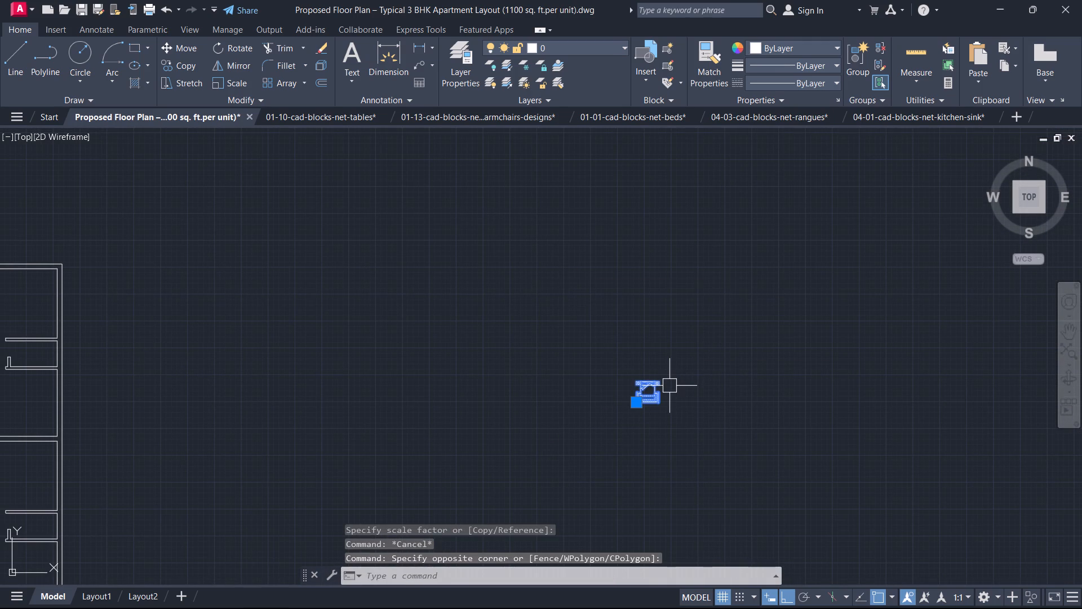
type("m")
key("space")
left_click(665, 387)
middle_click_drag(440, 373, 1081, 428)
scroll(813, 367, "up", 1)
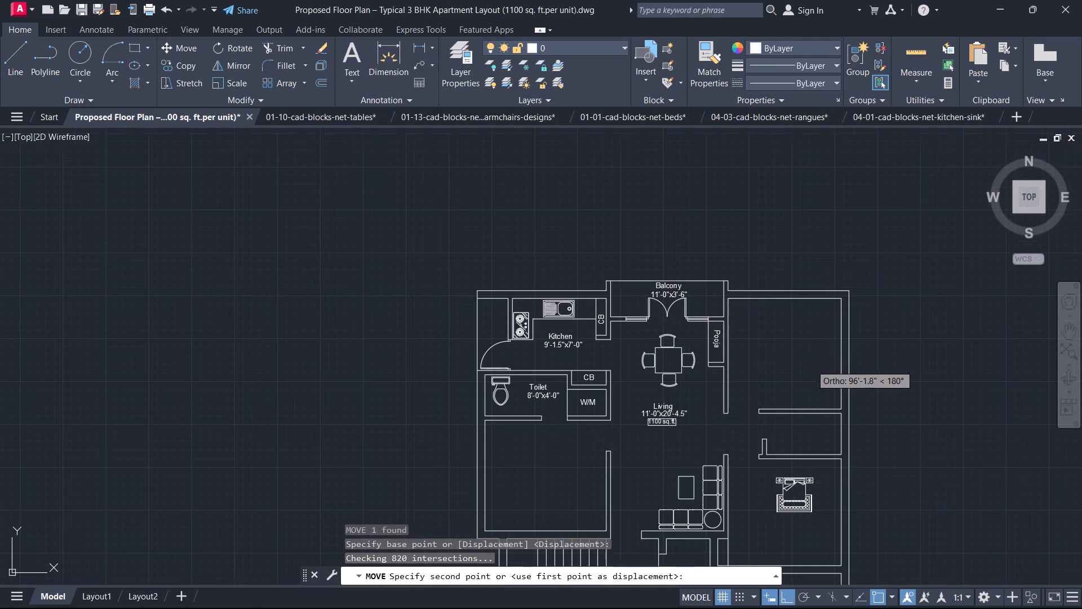
key("F8")
scroll(814, 330, "up", 1)
middle_click_drag(815, 330, 808, 333)
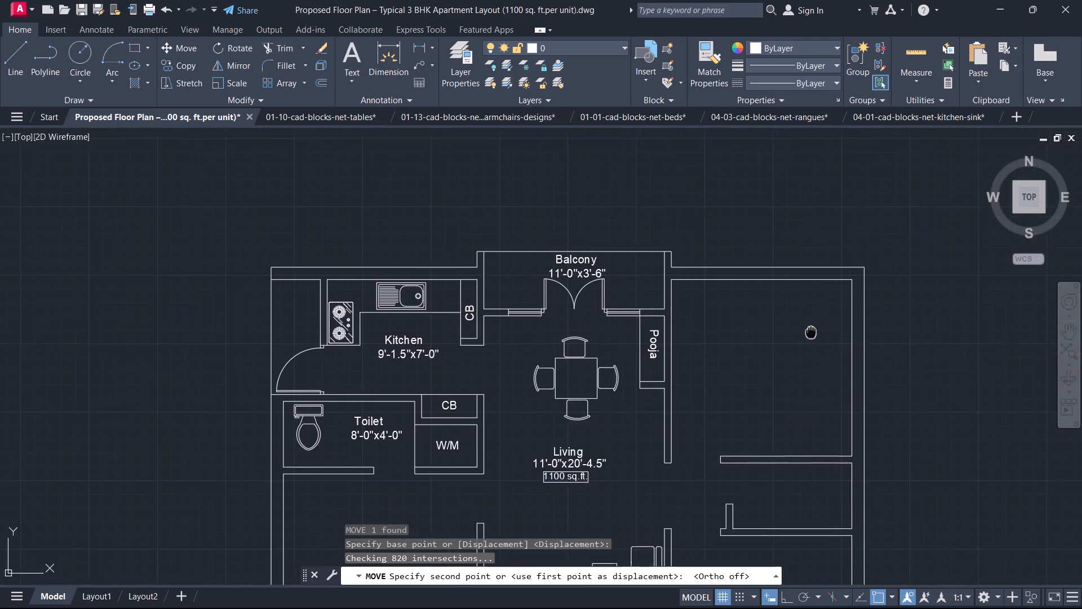
middle_click_drag(808, 333, 770, 356)
scroll(751, 338, "up", 3)
scroll(825, 325, "down", 4)
middle_click_drag(827, 326, 823, 327)
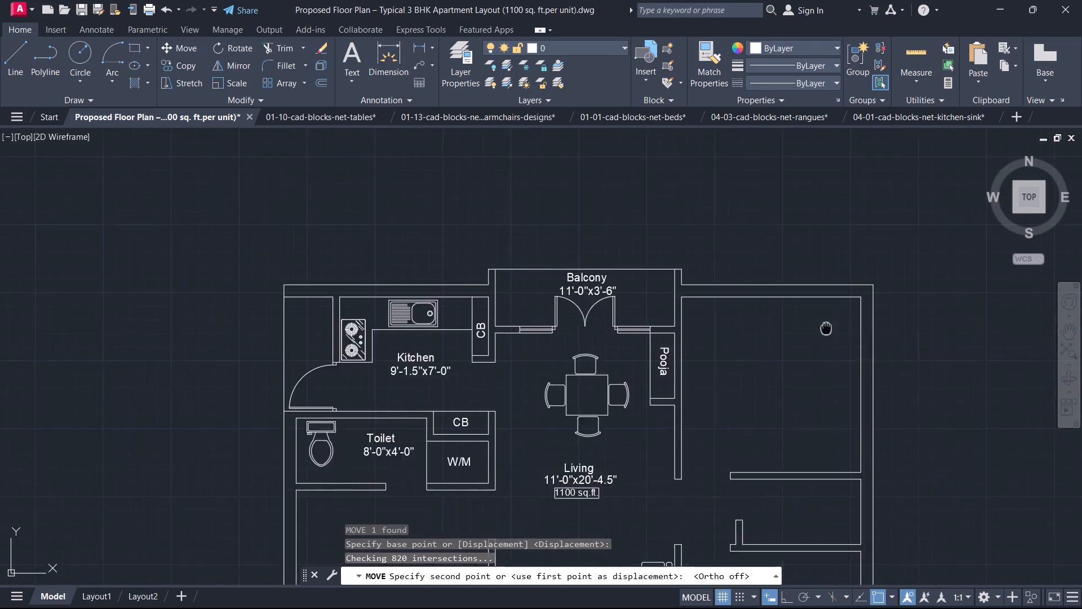
middle_click_drag(823, 327, 507, 334)
left_click(787, 357)
key("Escape")
Scale the bed block outside the apartment up freehand by about 2.1, using a base point just above its headboard.
left_click(762, 360)
scroll(760, 358, "up", 3)
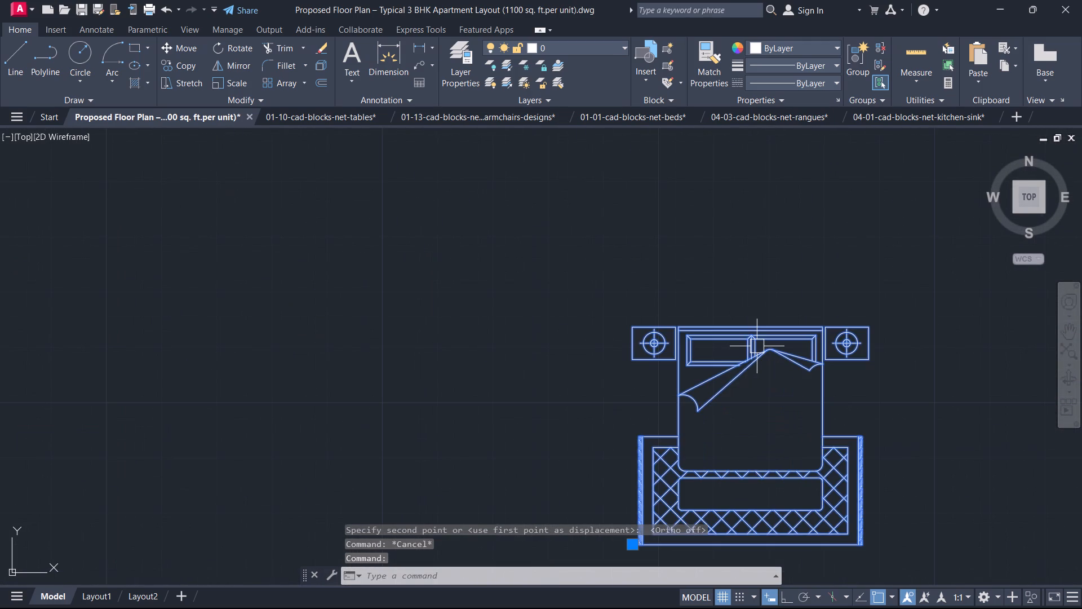
type("sc")
key("space")
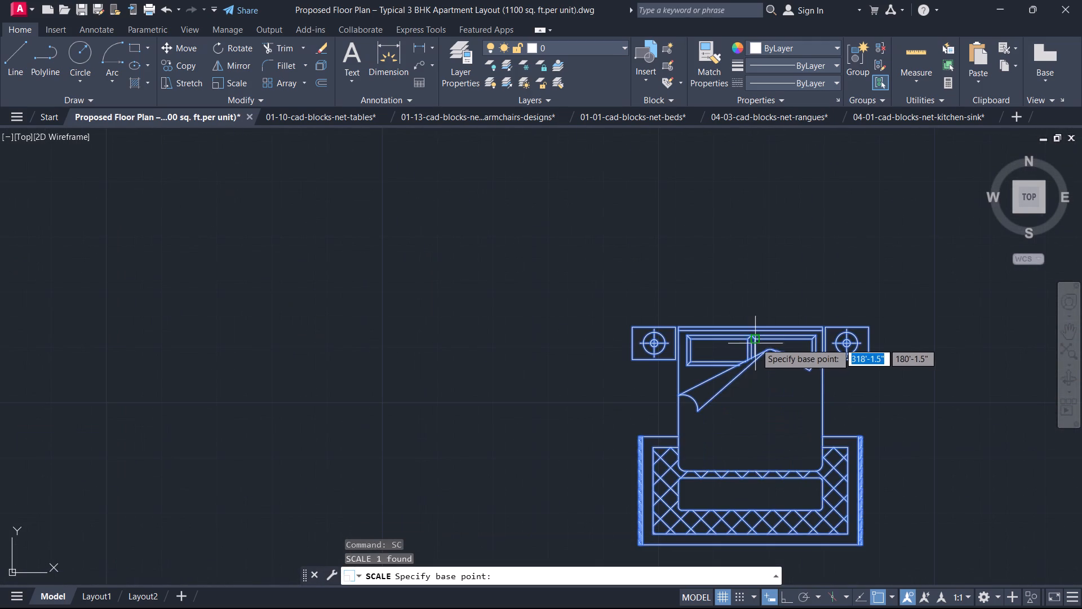
scroll(772, 345, "up", 1)
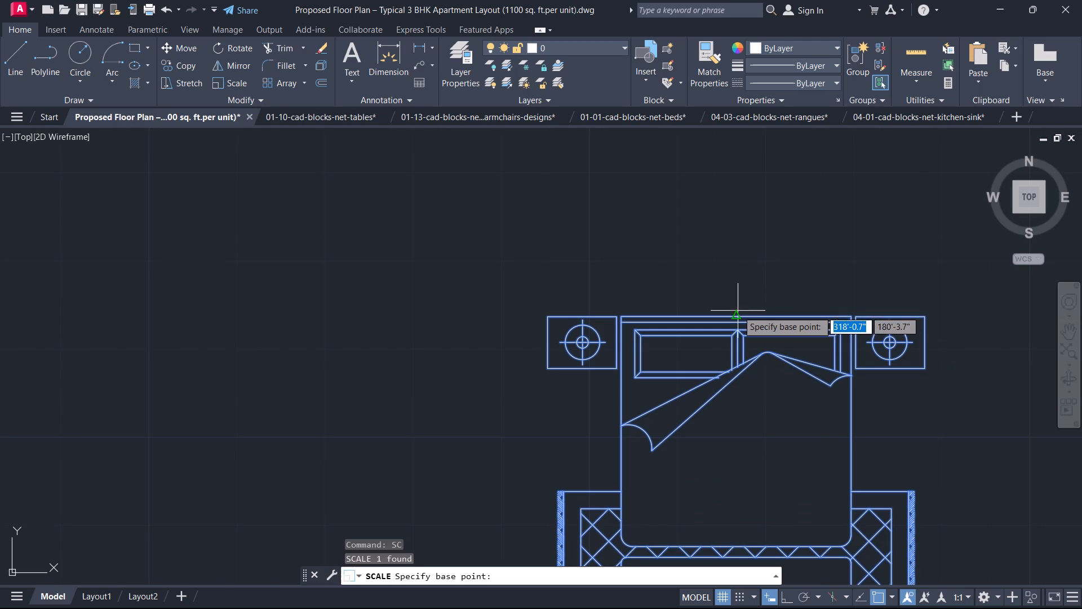
left_click(734, 306)
scroll(735, 409, "down", 4)
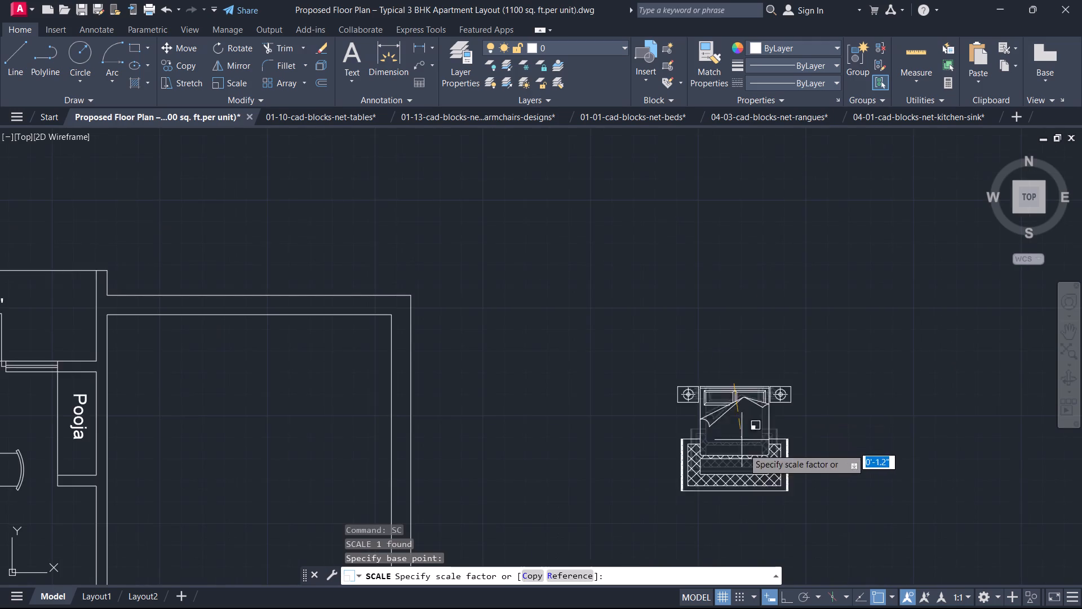
middle_click_drag(736, 447, 742, 270)
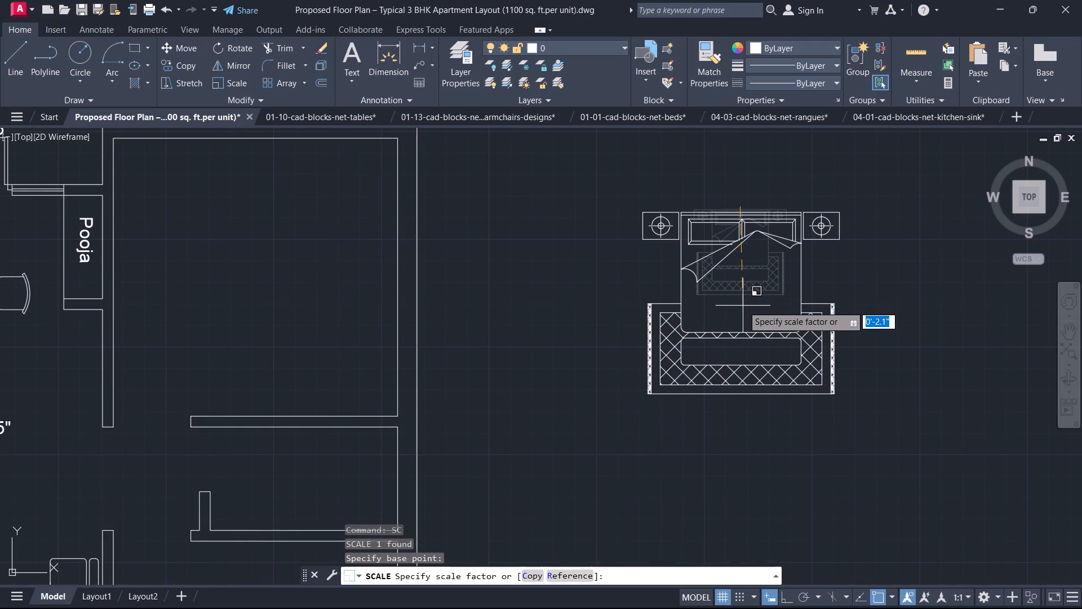
left_click(743, 306)
key("Escape")
Copy the enlarged bed block into the upper-right bedroom, with its headboard against the middle of the top wall.
left_click(745, 347)
left_click(686, 309)
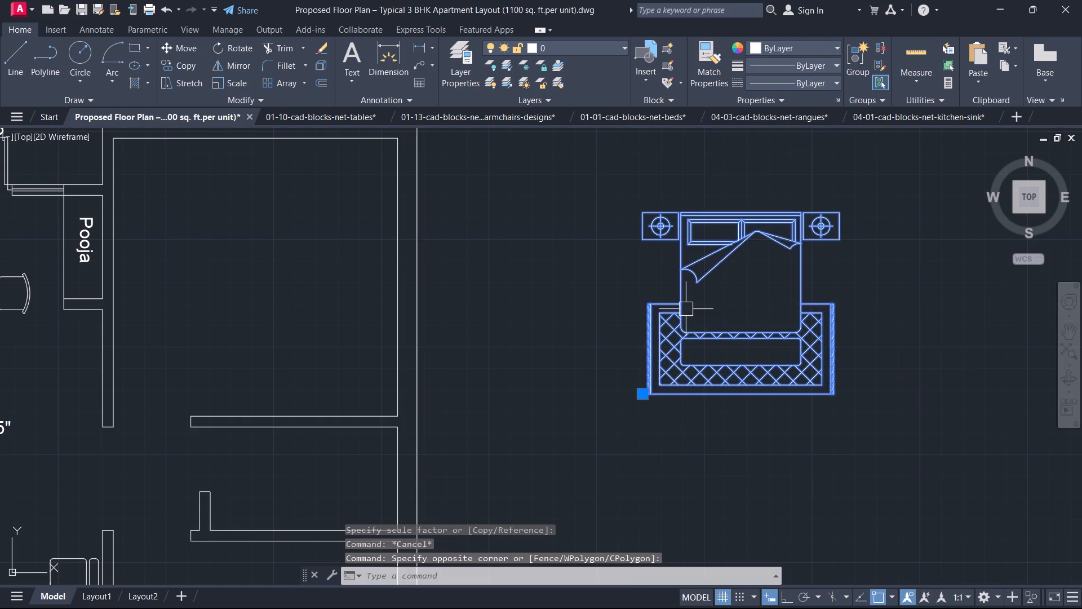
key("c")
key("o")
key("space")
middle_click_drag(751, 271, 750, 408)
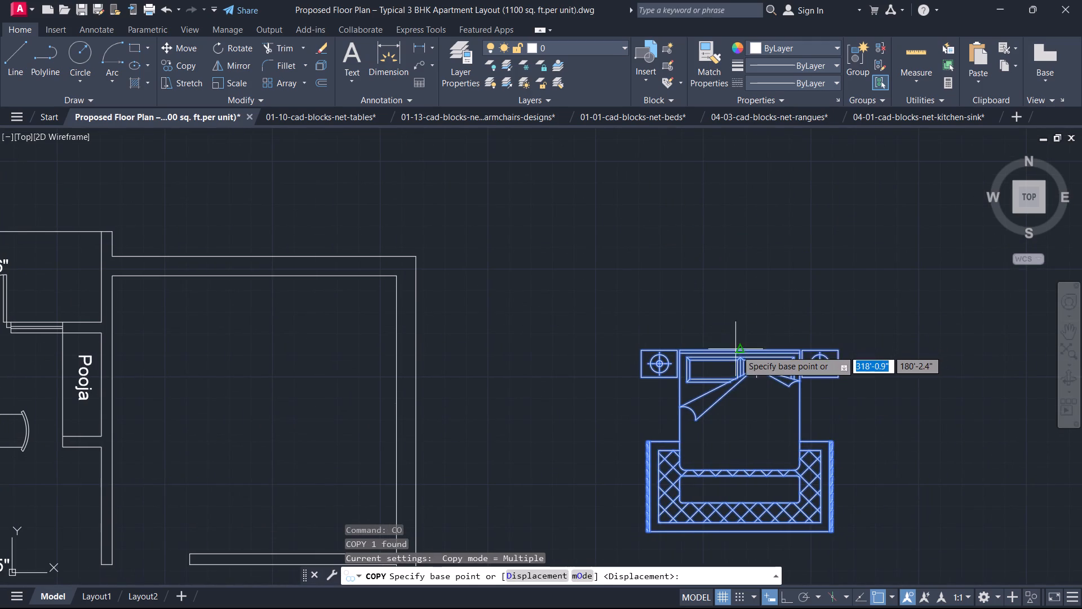
scroll(737, 350, "up", 3)
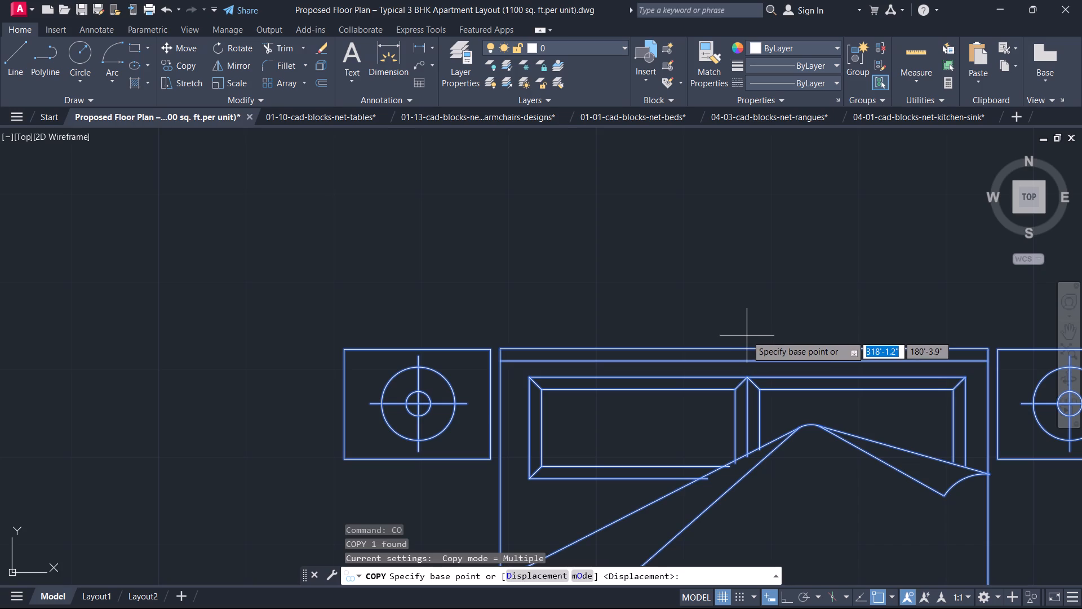
left_click(747, 336)
scroll(723, 376, "down", 5)
scroll(455, 349, "up", 1)
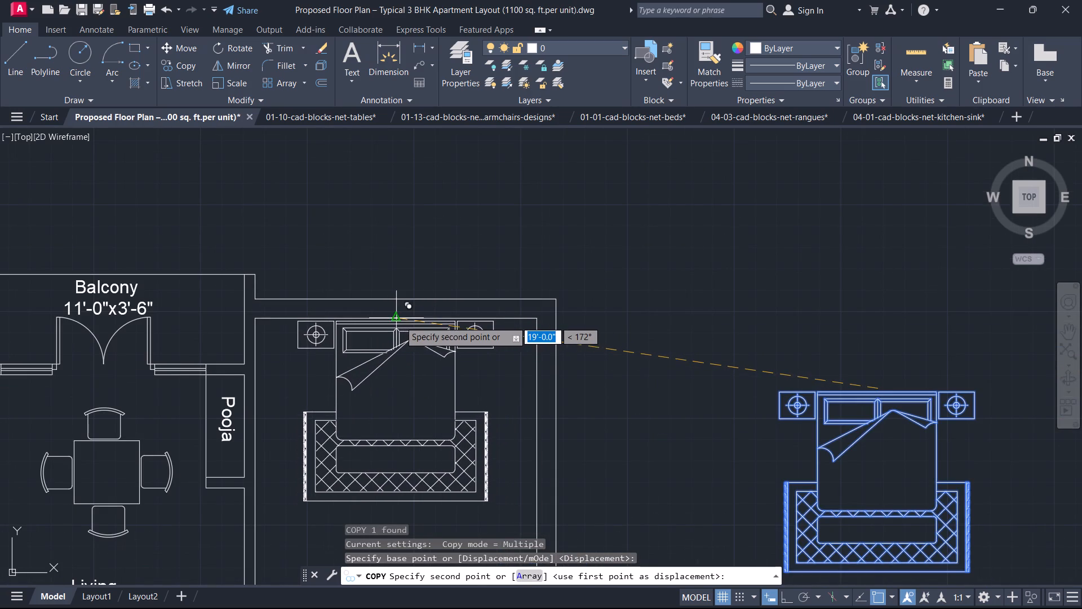
left_click(400, 321)
key("Escape")
Add multiline text below the bed in the upper-right bedroom reading "Bedroom" with 11'-0"x10'9" on the second line.
scroll(398, 349, "up", 2)
middle_click_drag(398, 349, 418, 387)
scroll(420, 388, "down", 4)
middle_click_drag(429, 406, 506, 293)
scroll(511, 303, "up", 2)
scroll(901, 382, "down", 2)
middle_click_drag(901, 382, 768, 345)
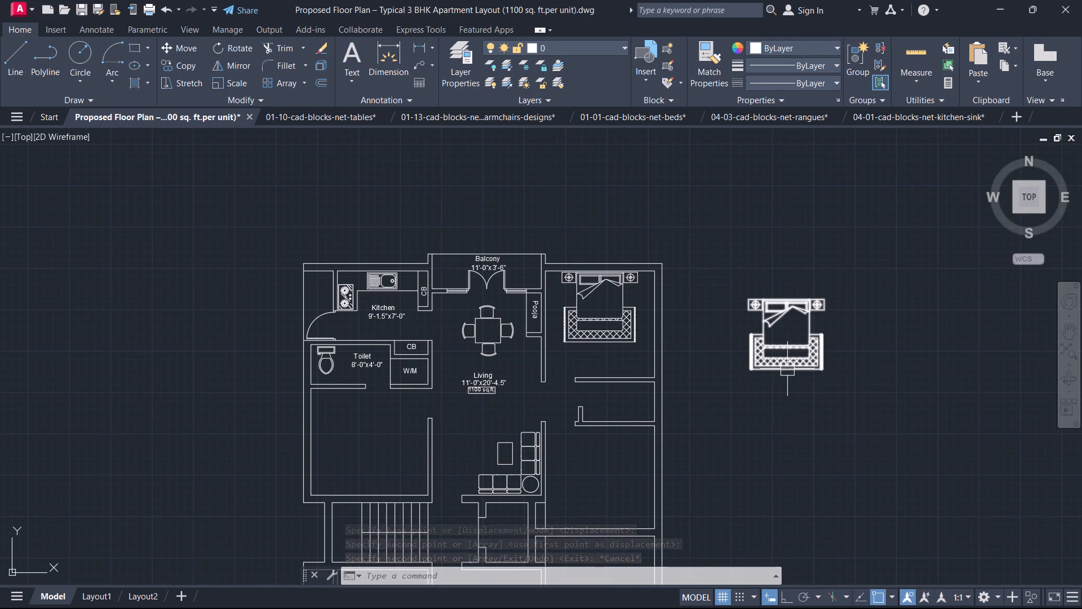
scroll(622, 389, "up", 3)
key("t")
key("space")
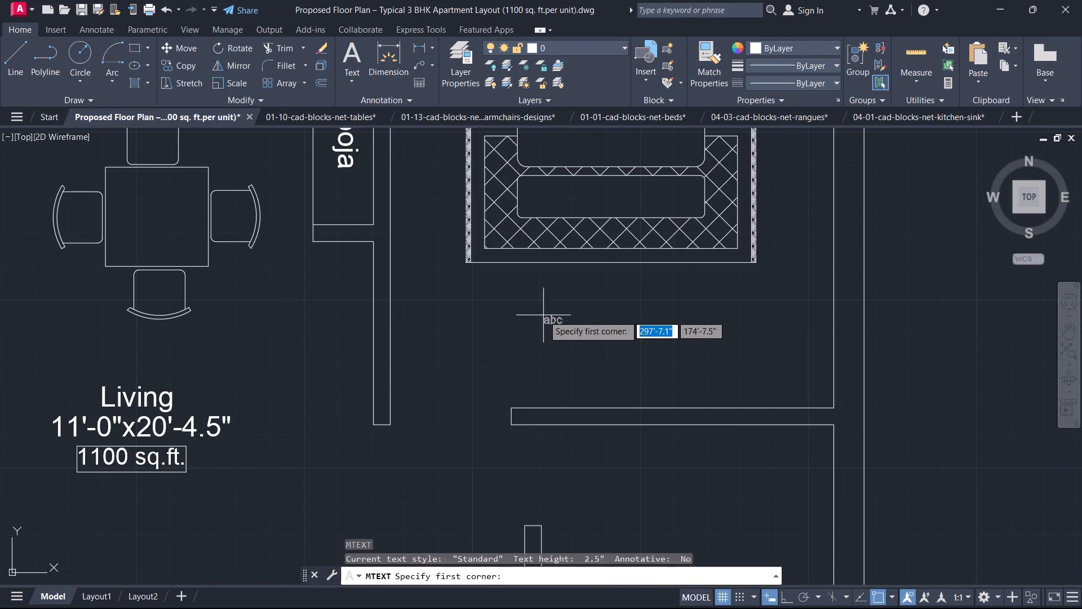
left_click(543, 315)
left_click(680, 372)
key("b")
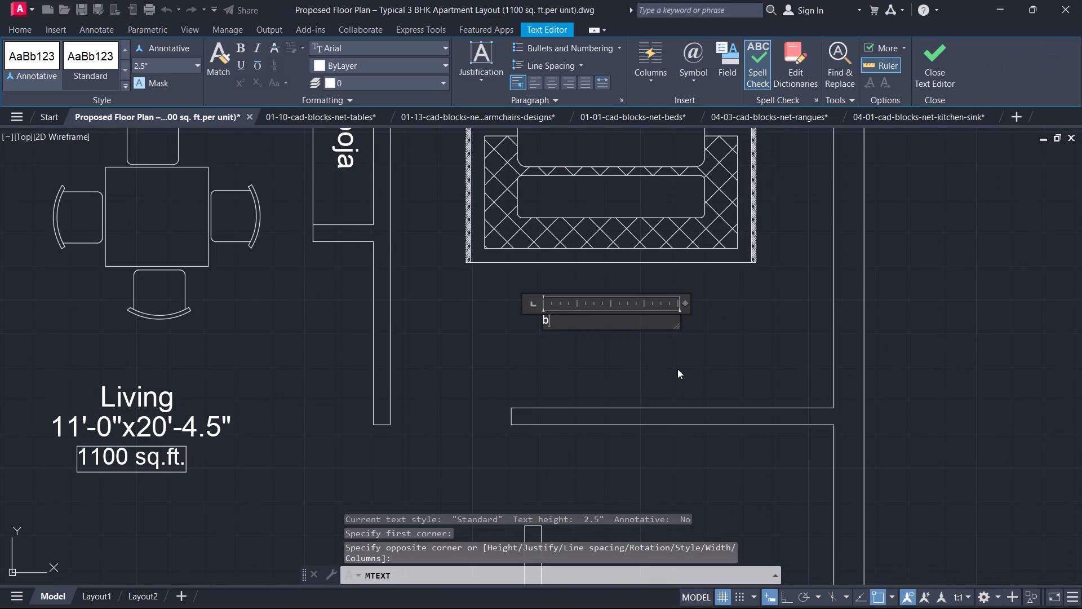
key("BackSpace")
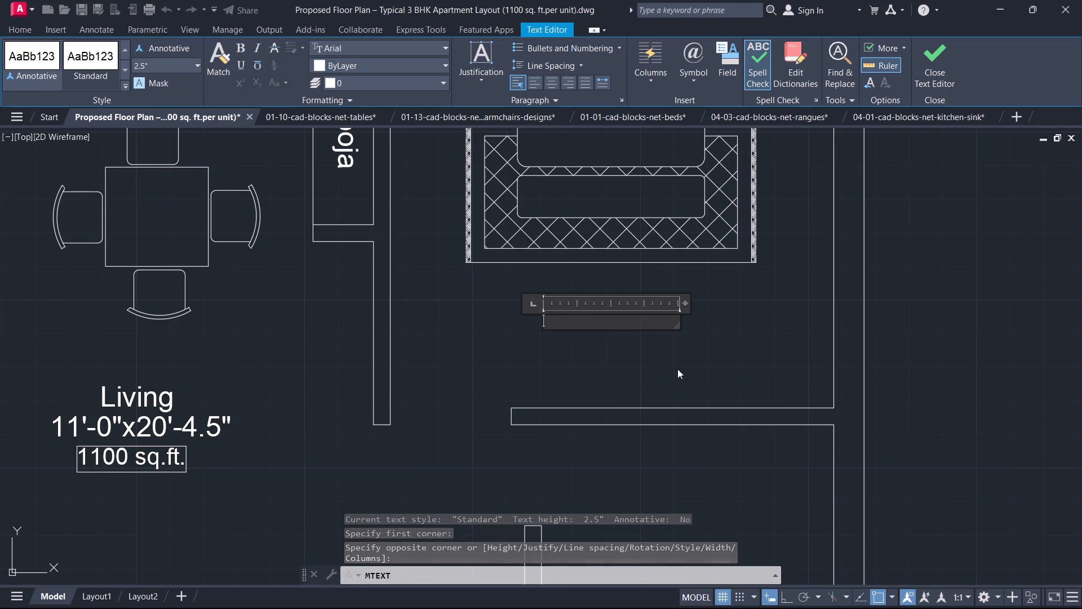
key("Up")
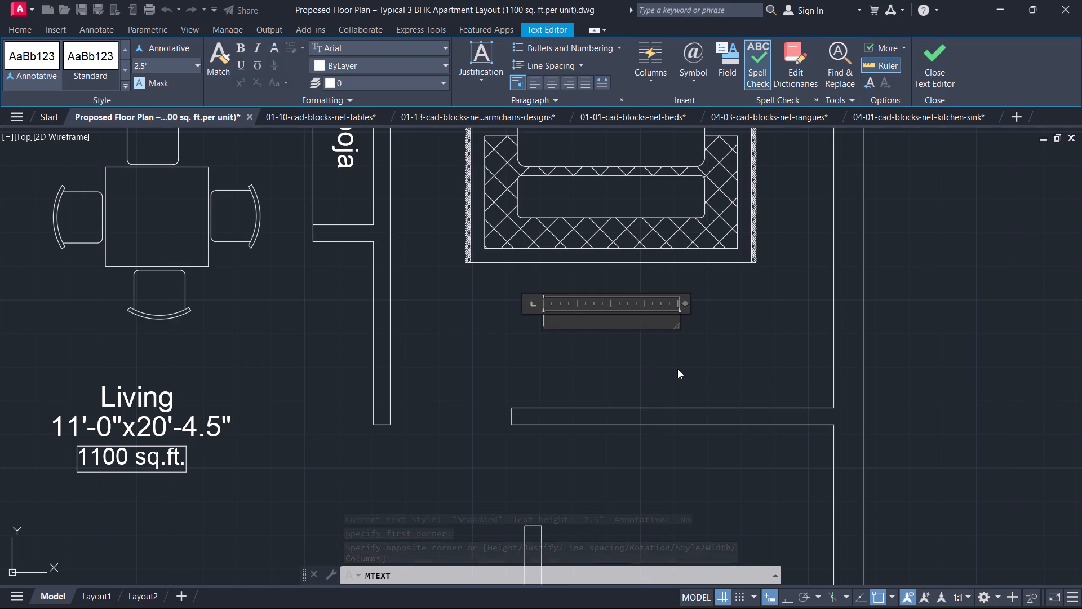
key("b")
key("e")
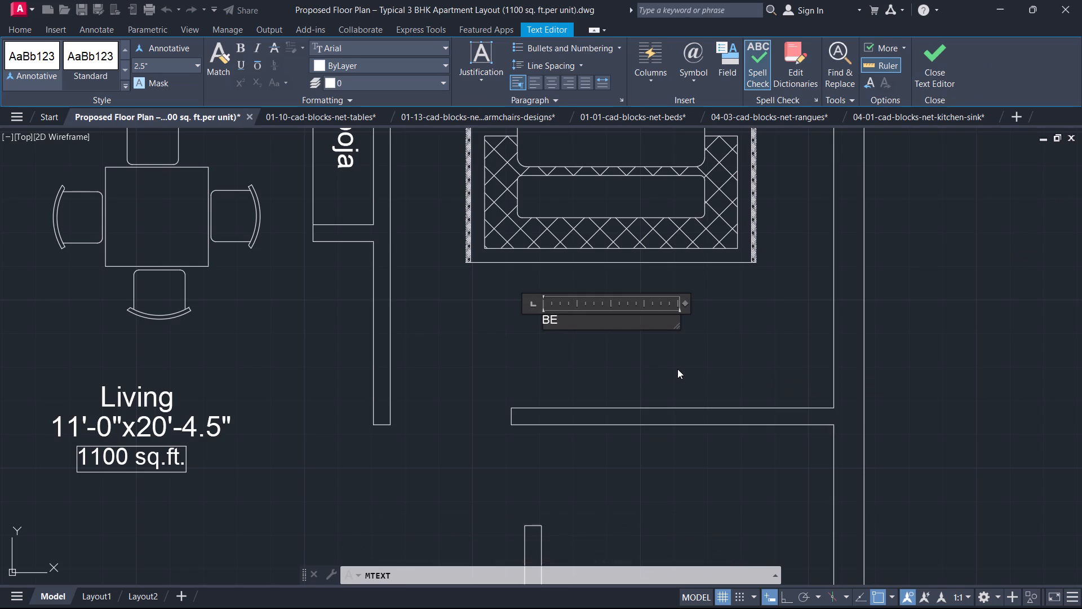
type("room")
key("Return")
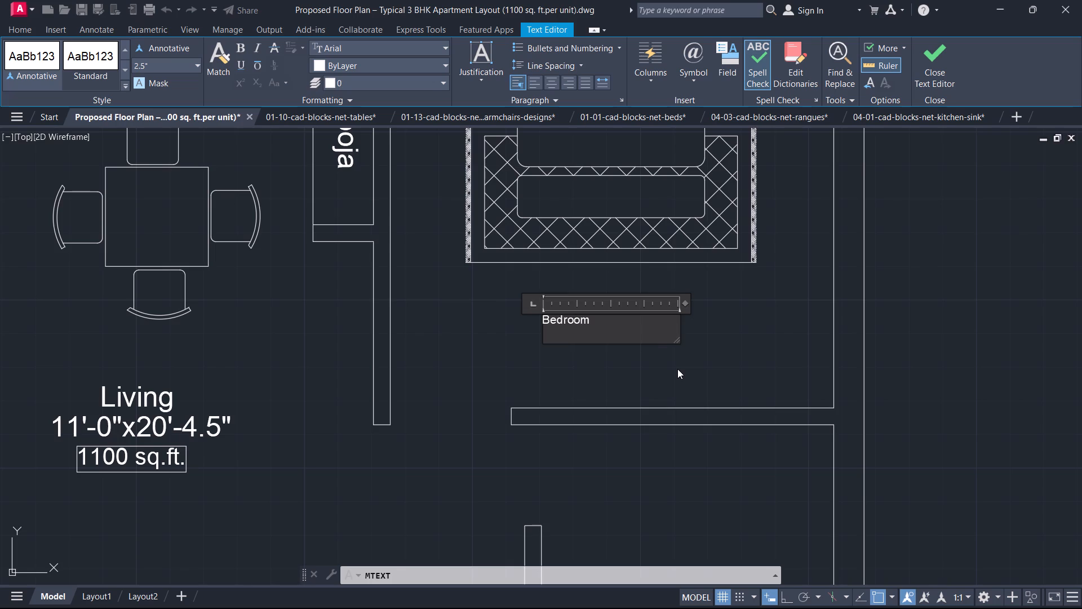
type("11'")
type("-0\"")
key("x")
type("10")
key("apostrophe")
type("9\"")
Indent the word "Bedroom" by one space above the dimension line.
left_click(544, 320)
key("space")
key("space")
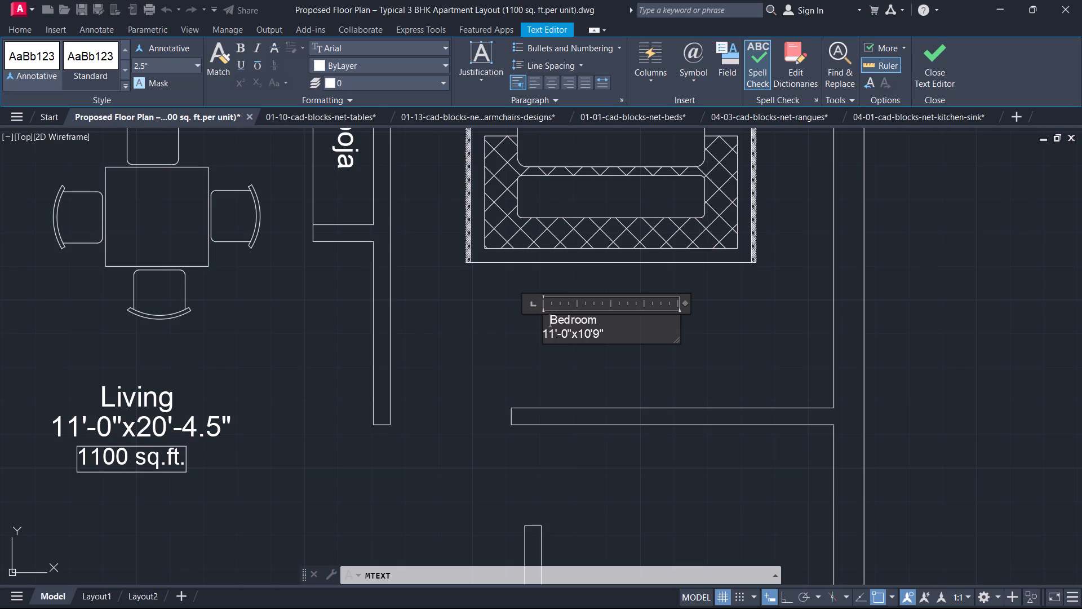
key("BackSpace")
Set the text height of both Bedroom label lines to 6" and finish the text edit.
key("shift+Right")
key("shift+Right")
key("shift+Down")
key("shift+Right")
key("shift+Right")
key("shift+Right")
key("shift+Right")
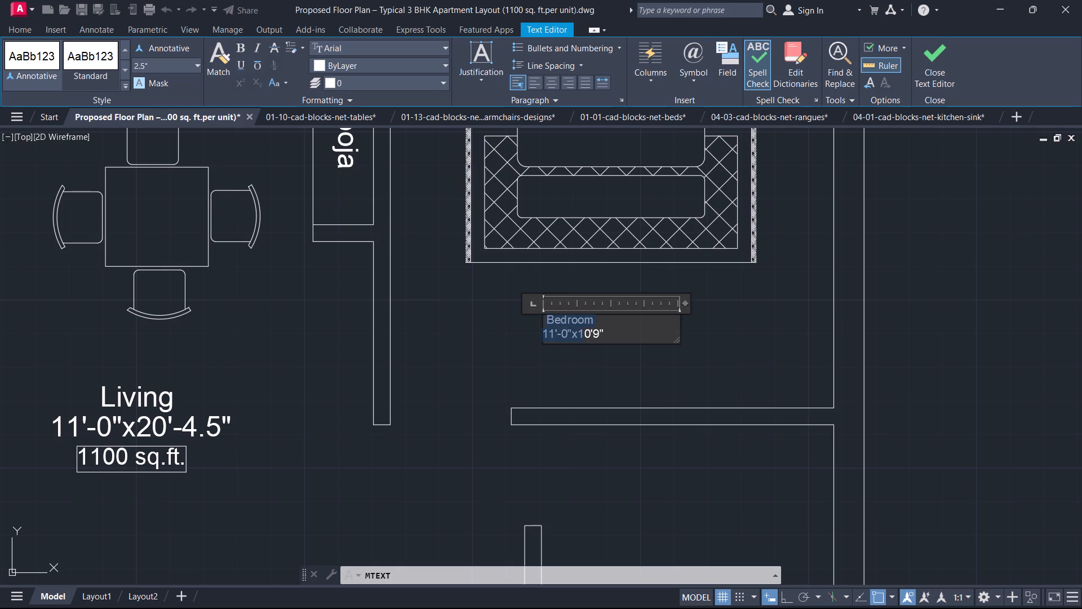
key("shift+Right")
key("shift+Right")
key("shift+Right")
key("shift+Right")
key("shift+Right")
left_click(159, 66)
key("6")
key("Return")
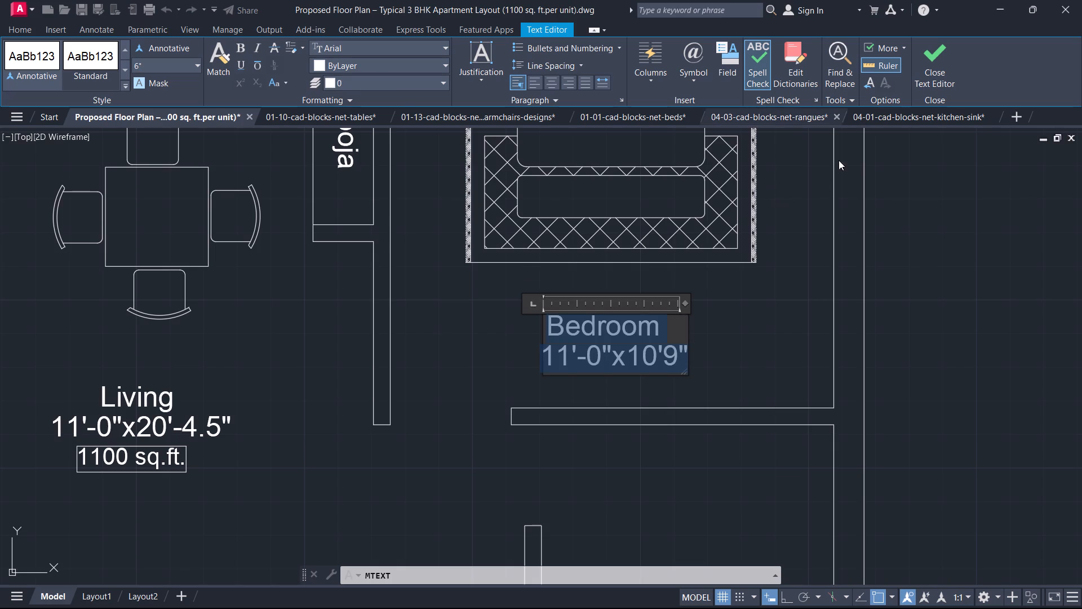
left_click(930, 86)
Move the Bedroom label slightly up so it sits centred just below the bed's rug.
scroll(635, 387, "up", 1)
middle_click_drag(633, 387, 667, 422)
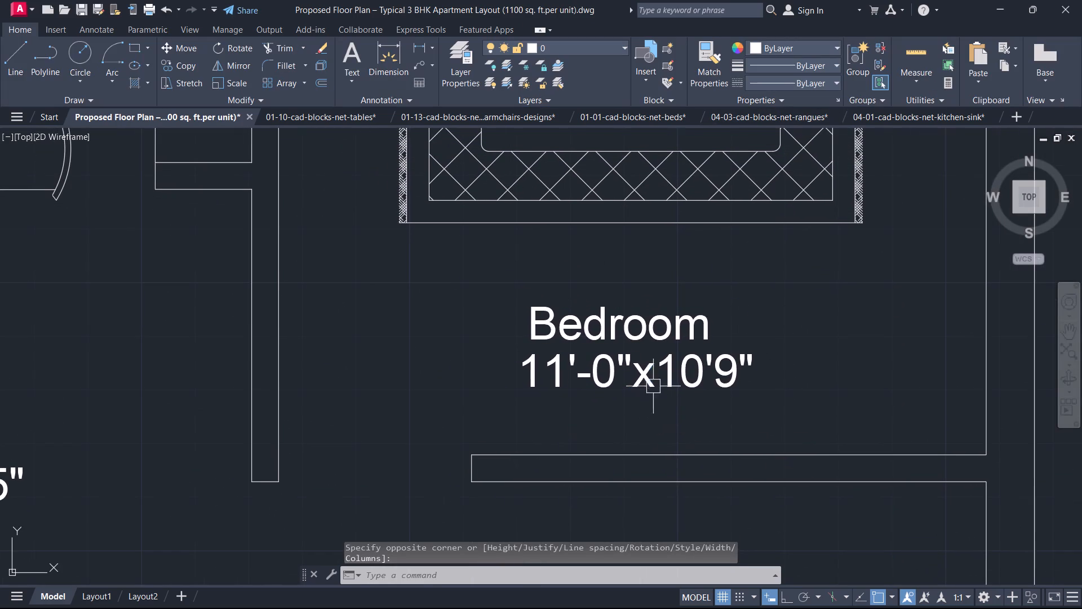
left_click_drag(653, 384, 648, 379)
type("m")
key("space")
left_click(621, 356)
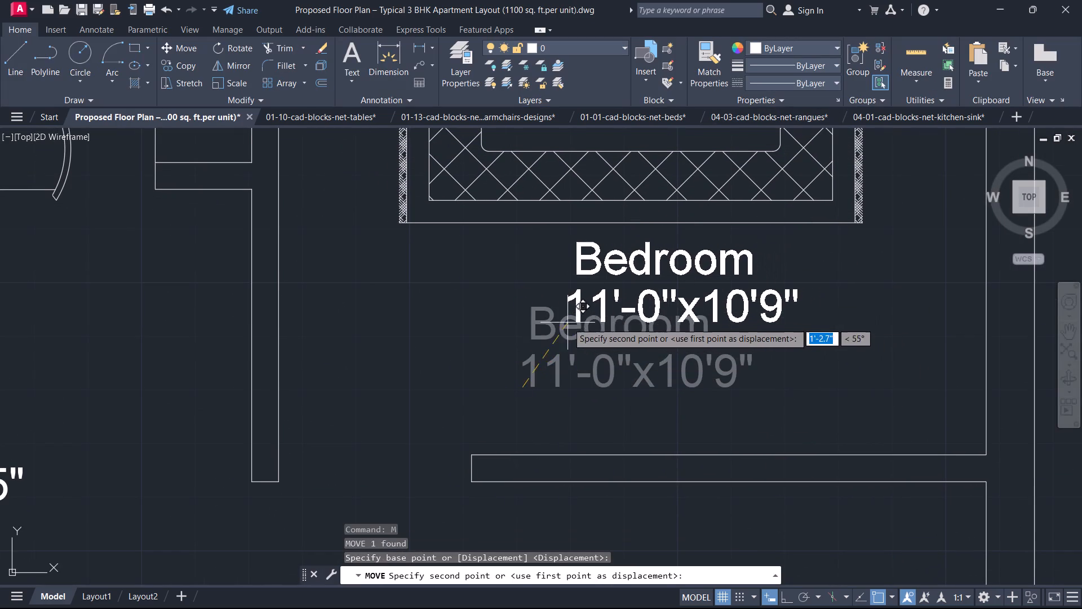
left_click(536, 337)
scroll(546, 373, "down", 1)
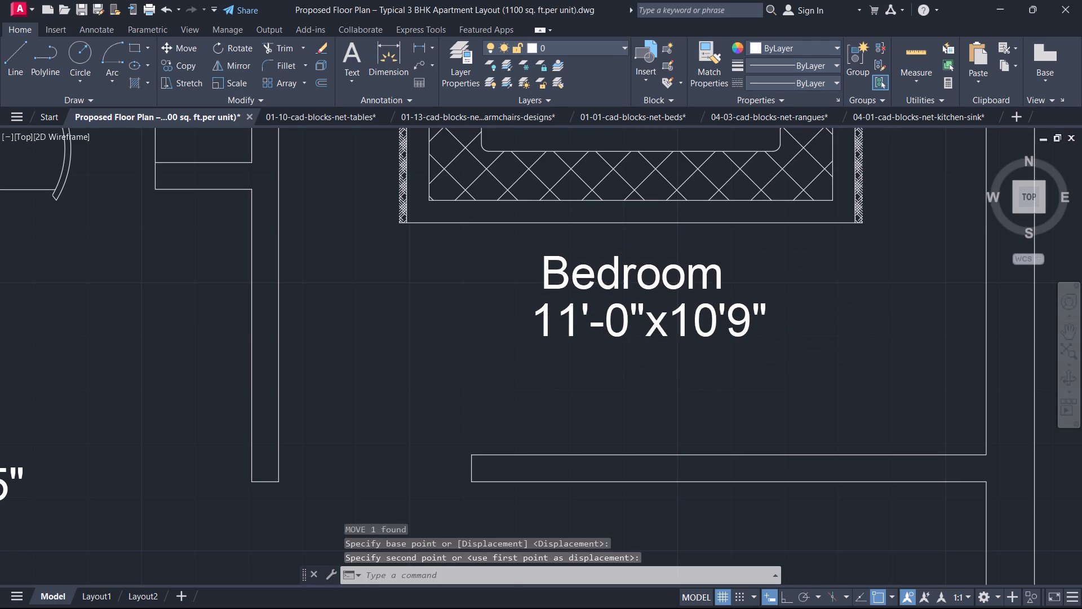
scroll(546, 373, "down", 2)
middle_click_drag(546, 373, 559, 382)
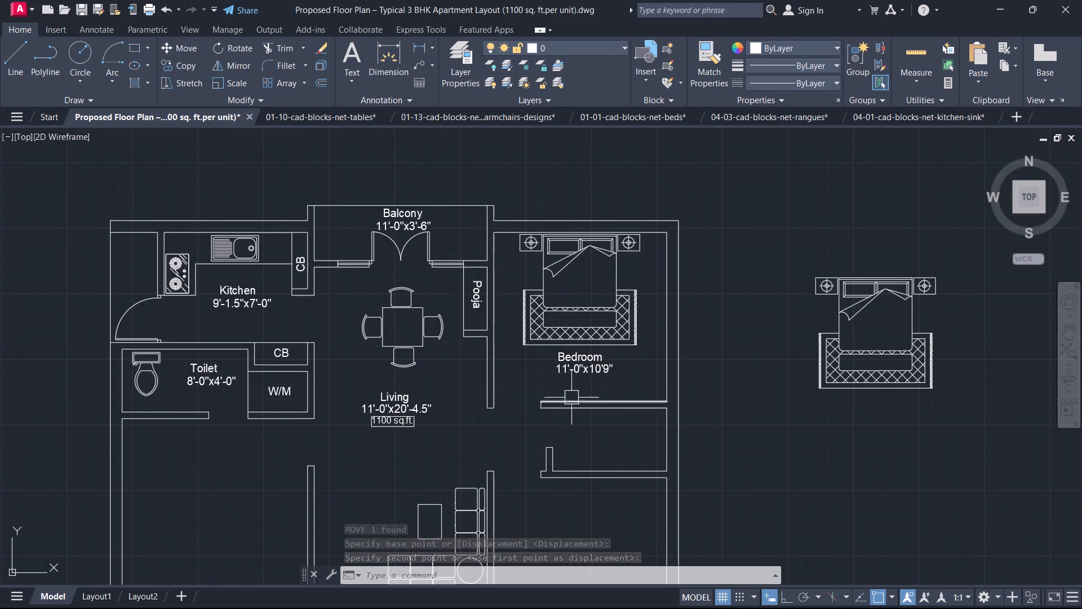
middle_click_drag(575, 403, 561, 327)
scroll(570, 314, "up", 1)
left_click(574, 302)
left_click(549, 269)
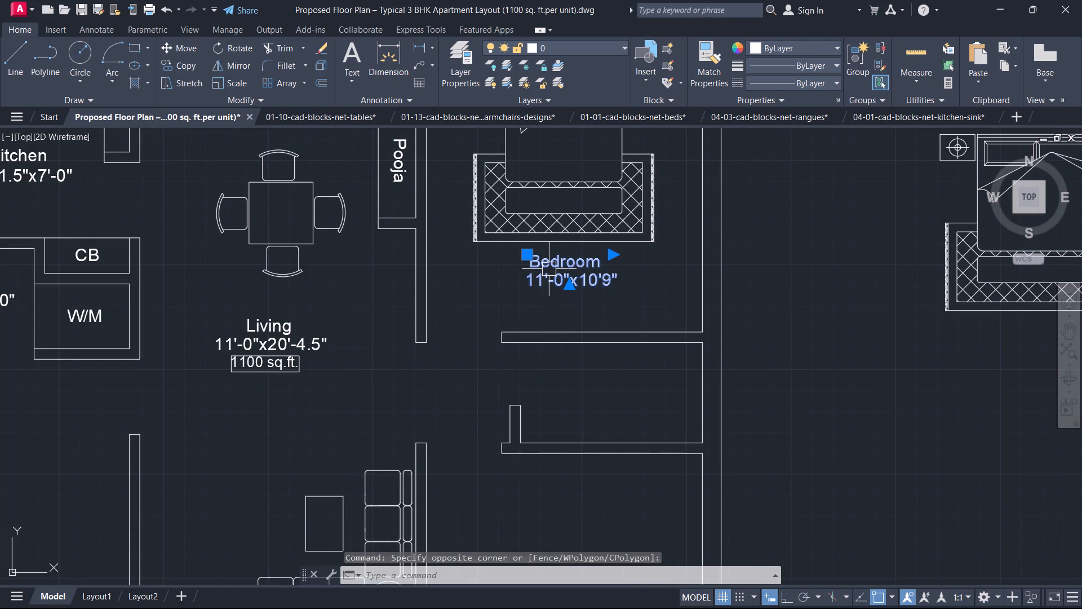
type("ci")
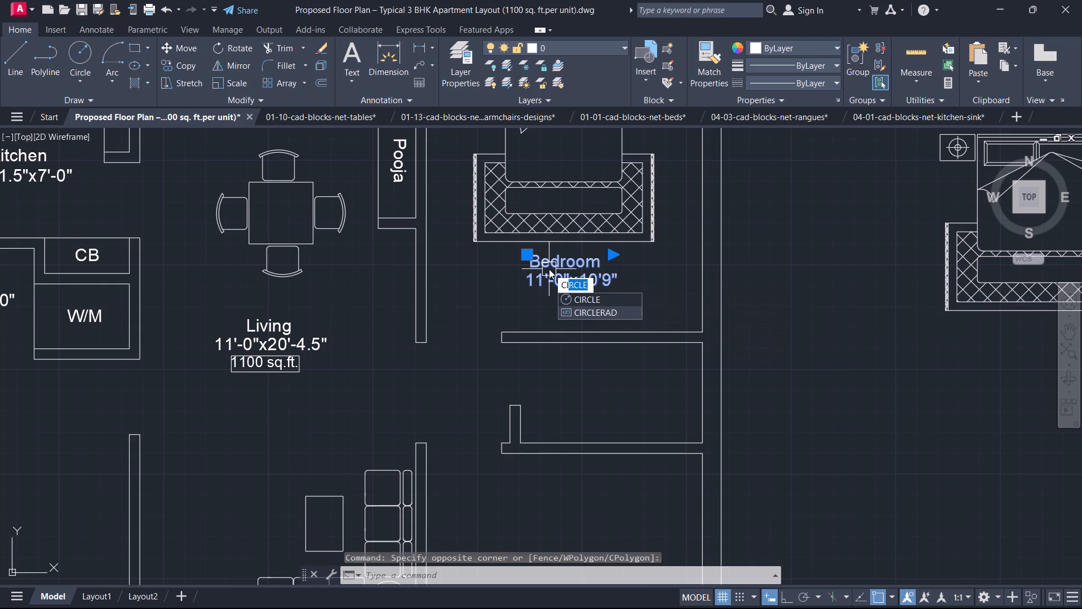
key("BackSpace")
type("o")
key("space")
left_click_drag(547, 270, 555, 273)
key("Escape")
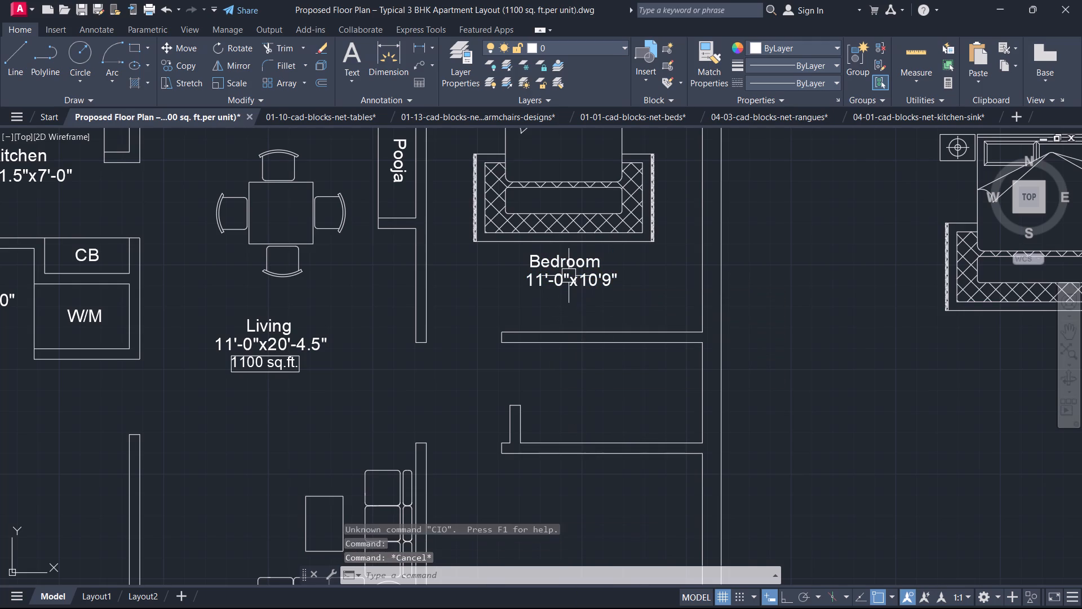
Copy the upper-right Bedroom label into the small room directly below that bedroom.
left_click(569, 276)
type("co")
key("space")
left_click(569, 276)
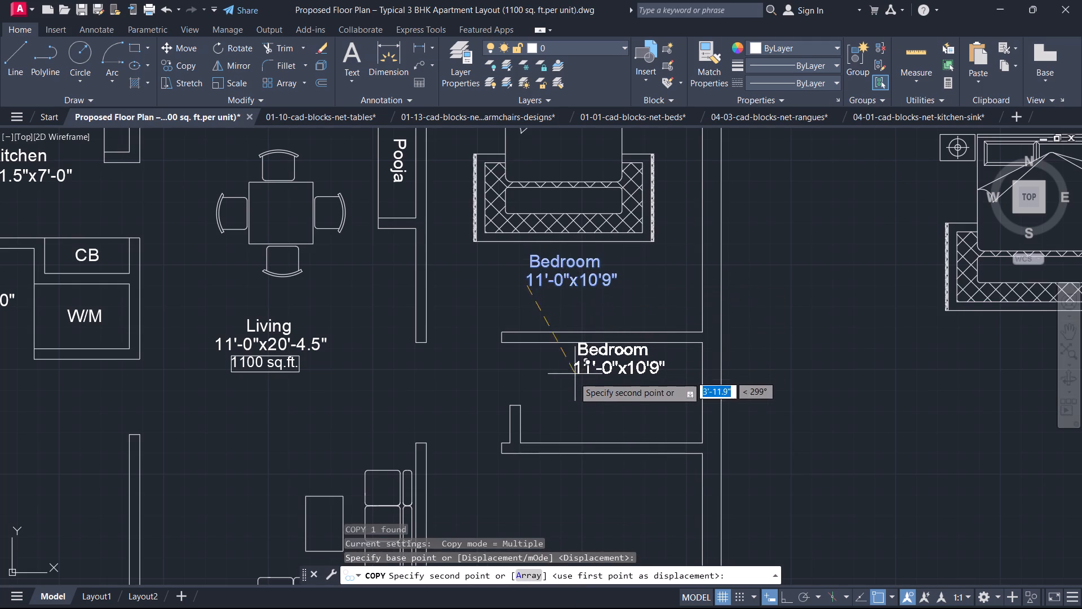
left_click(561, 404)
key("Escape")
Replace the copied label's text with "Toilet" and 7'-3"x4'-0" on the second line.
double_click(584, 391)
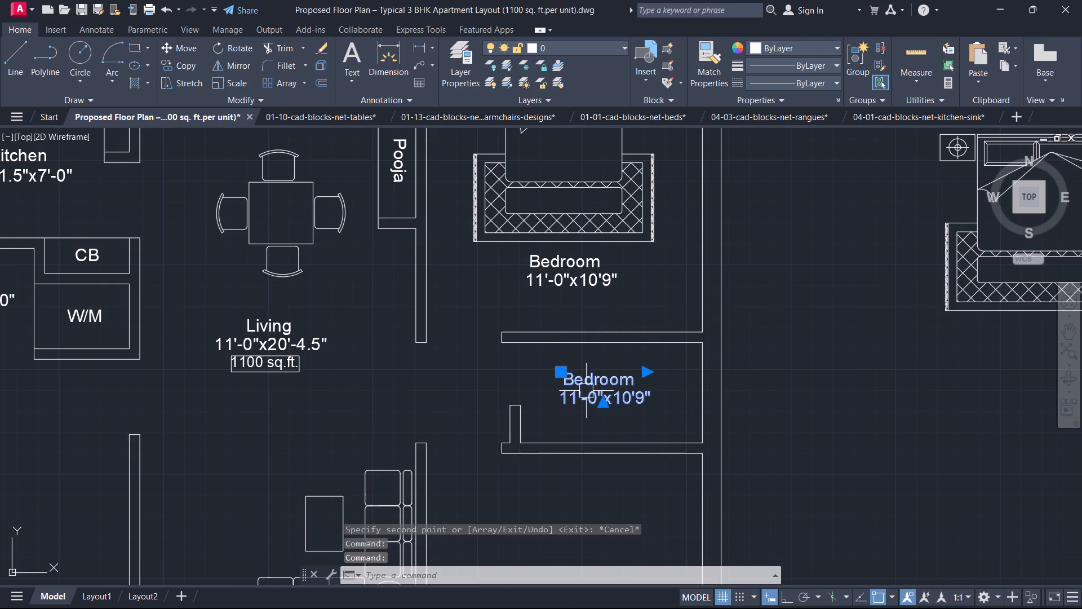
double_click(628, 386)
double_click(622, 385)
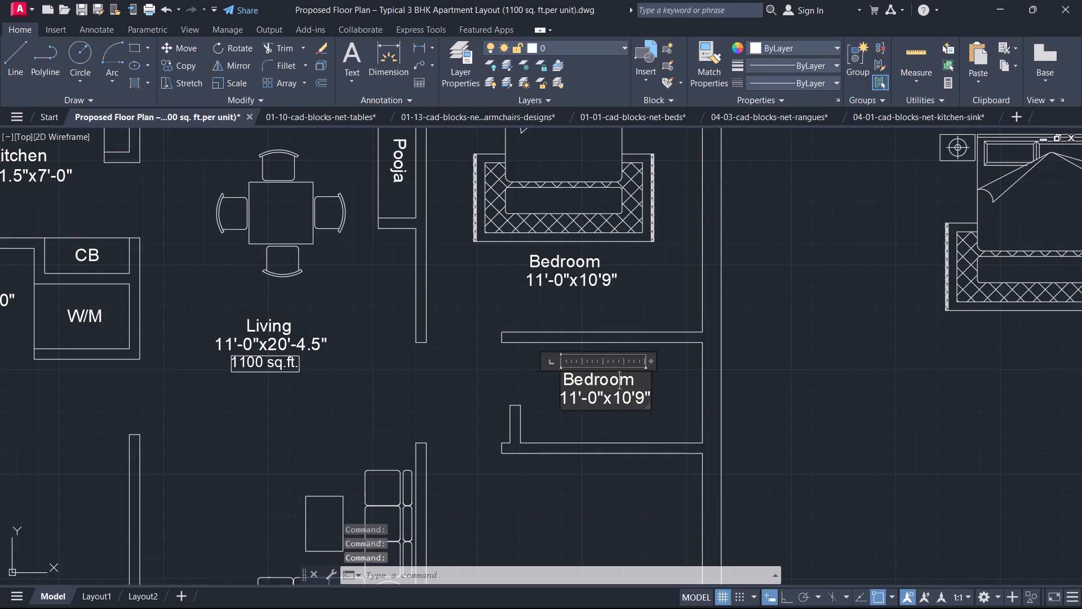
key("ctrl+a")
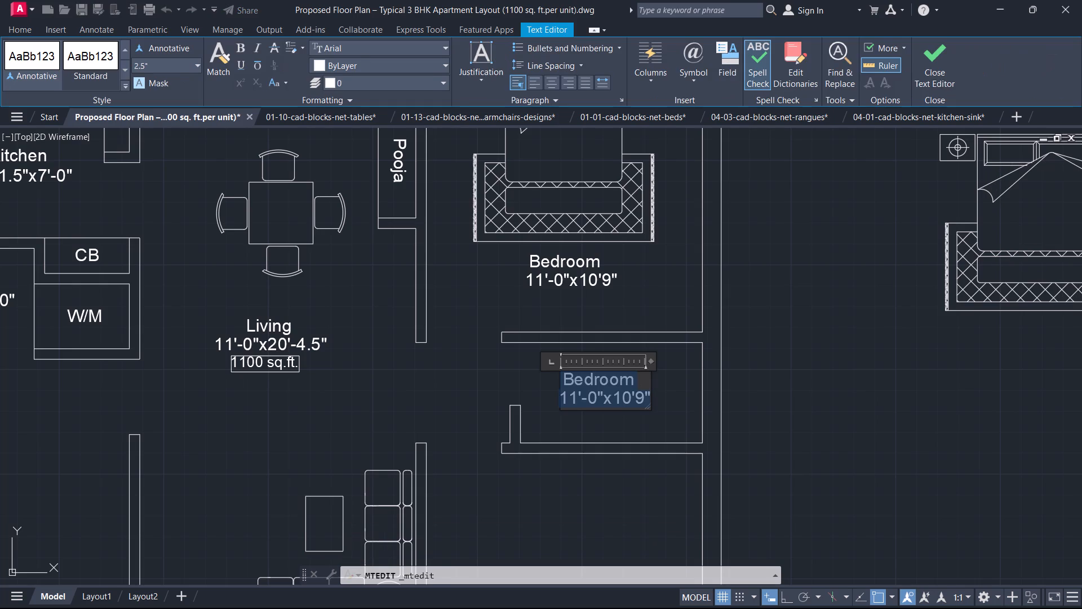
type("Toile")
key("t")
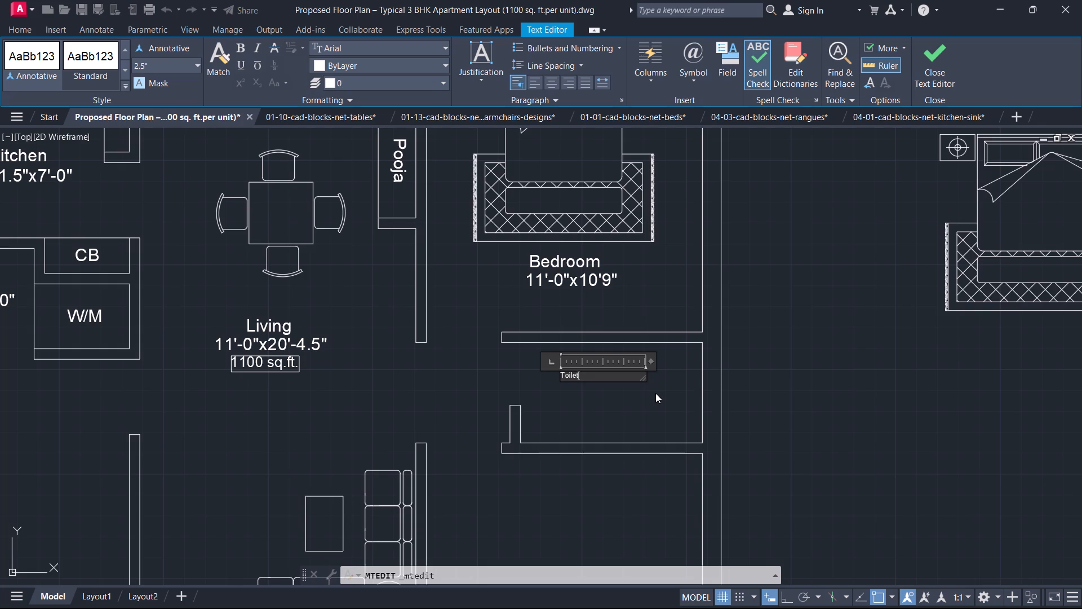
key("Return")
type("7'")
type("-3'")
key("BackSpace")
key("shift+quotedbl")
key("x")
type("4'")
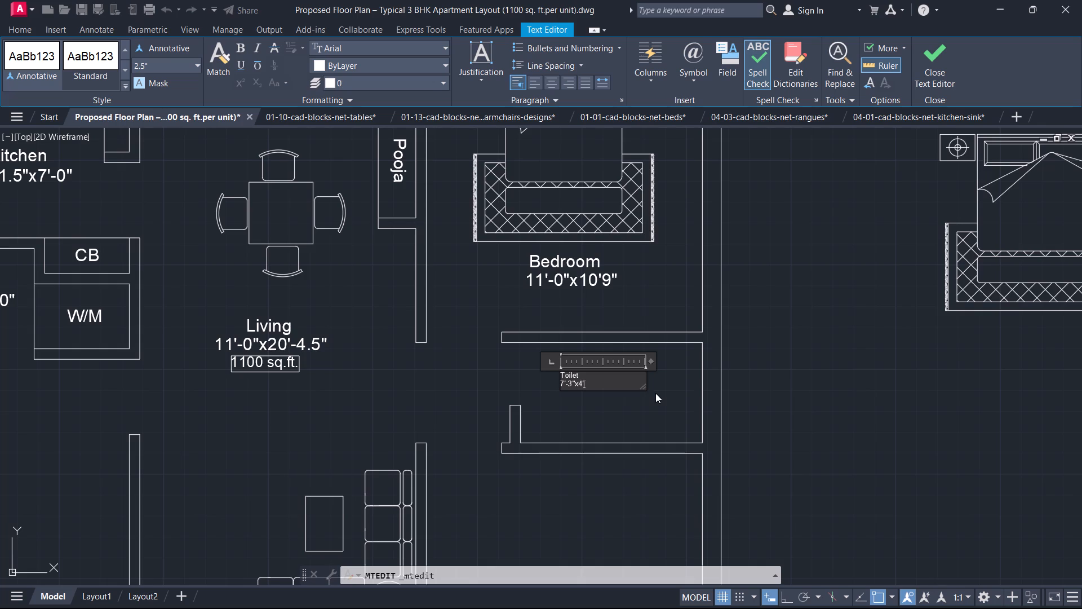
type("-0")
key("shift+quotedbl")
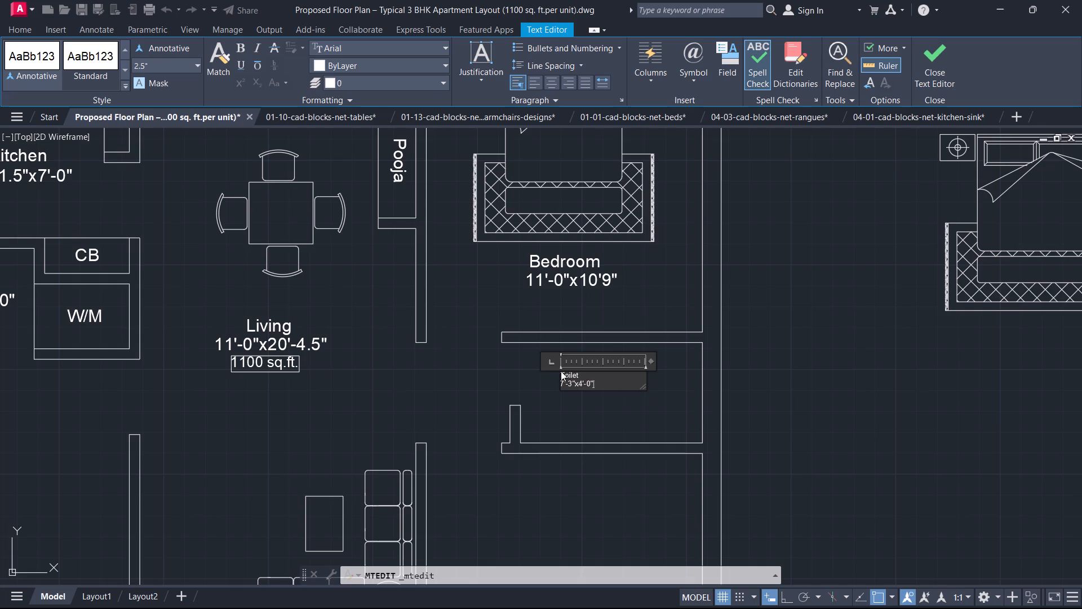
Indent the word "Toilet" by two spaces above the dimension line.
left_click(570, 378)
key("Left")
key("Left")
key("space")
key("space")
Set the text height of both Toilet label lines to 6" and finish the text edit.
key("Down")
key("Right")
key("Right")
key("Up")
key("Down")
key("Up")
key("Down")
key("Up")
key("Down")
key("Up")
key("Left")
key("Left")
key("Right")
key("shift+Down")
key("shift+Right")
key("shift+Right")
key("shift+Right")
key("shift+Right")
key("shift+Right")
key("shift+Right")
key("shift+Right")
key("shift+Right")
key("shift+Right")
key("shift+Right")
key("shift+Right")
key("shift+Right")
key("shift+Right")
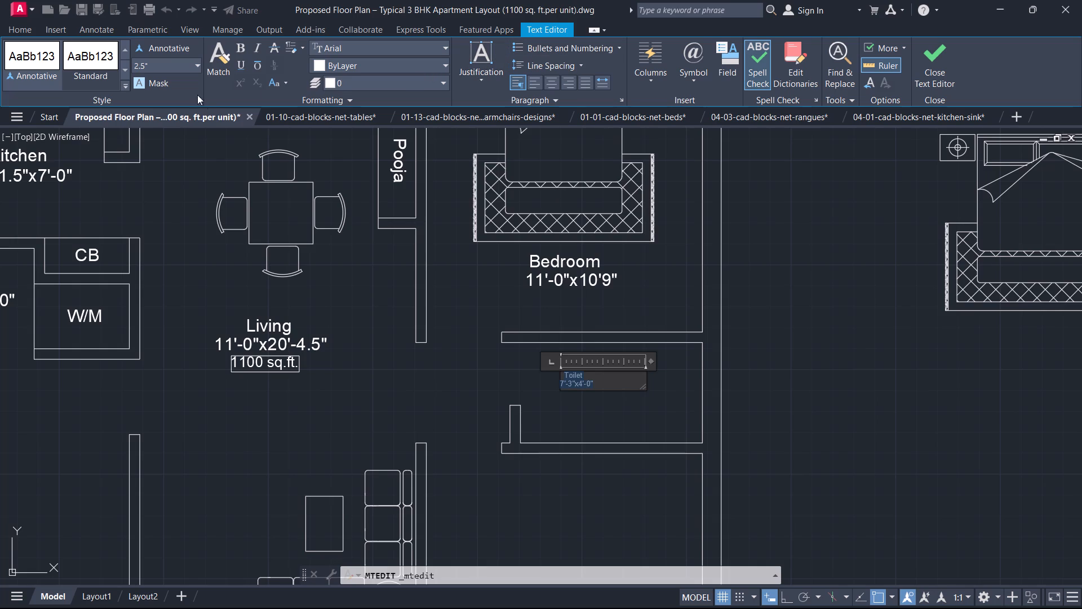
left_click(180, 70)
key("6")
key("Return")
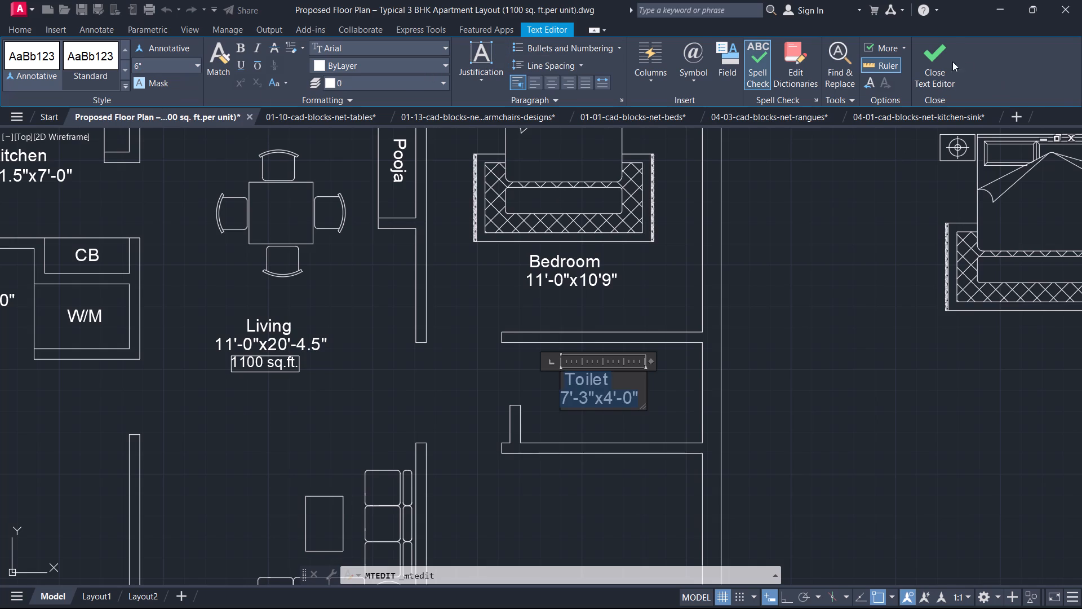
left_click(943, 59)
Reopen the new Toilet label and indent the word "Toilet" by three more spaces to centre it over the dimensions.
double_click(605, 394)
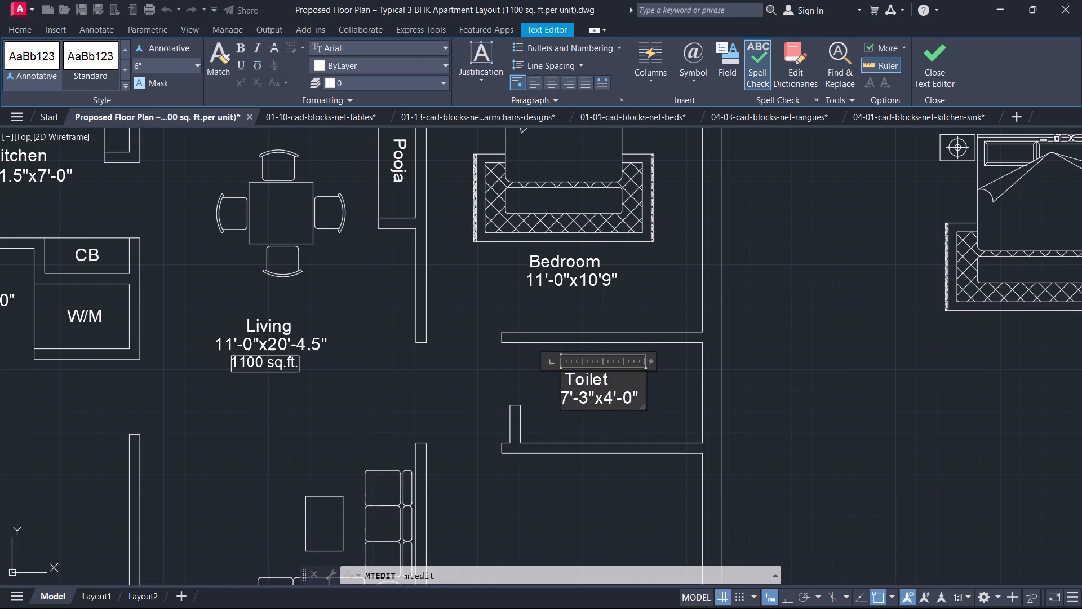
left_click(567, 385)
key("space")
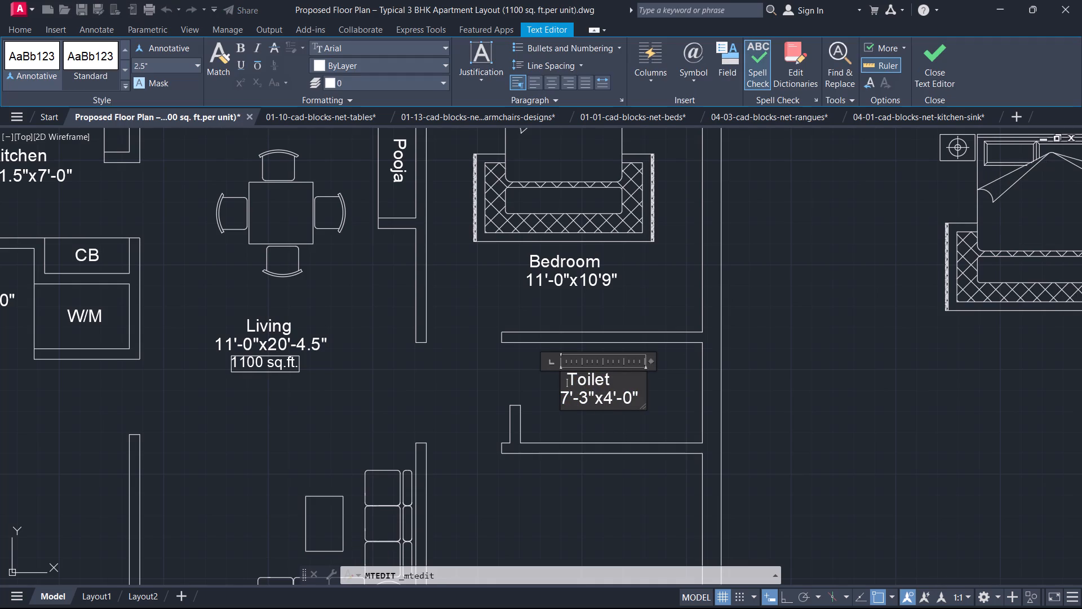
key("space")
key("space")
left_click(949, 72)
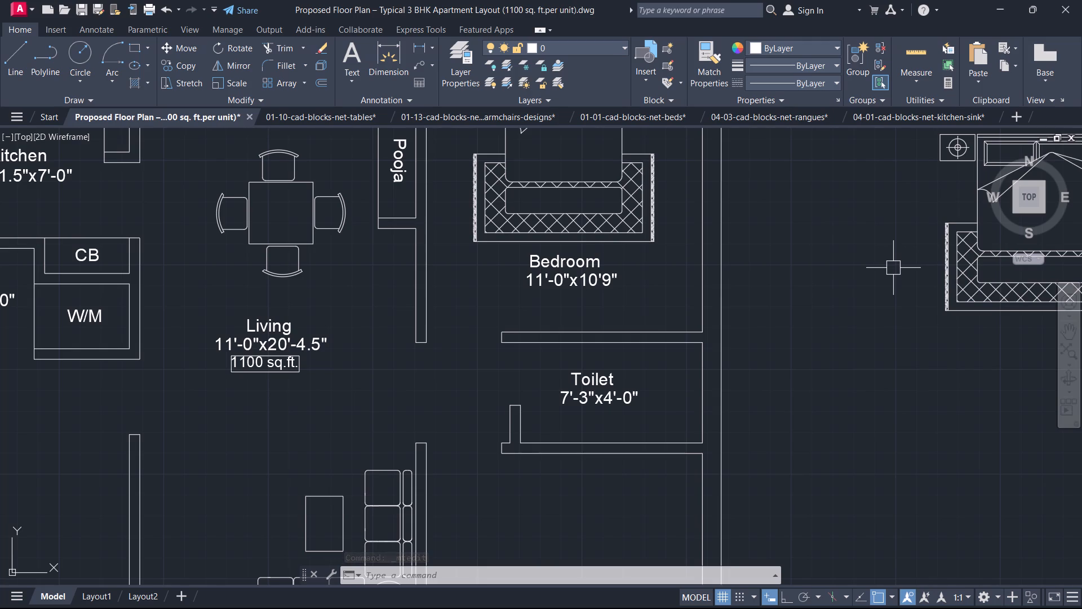
Copy the WC fixture from the 8'-0"x4'-0" toilet to the empty area east of the floor plan.
scroll(893, 270, "down", 3)
scroll(708, 265, "up", 2)
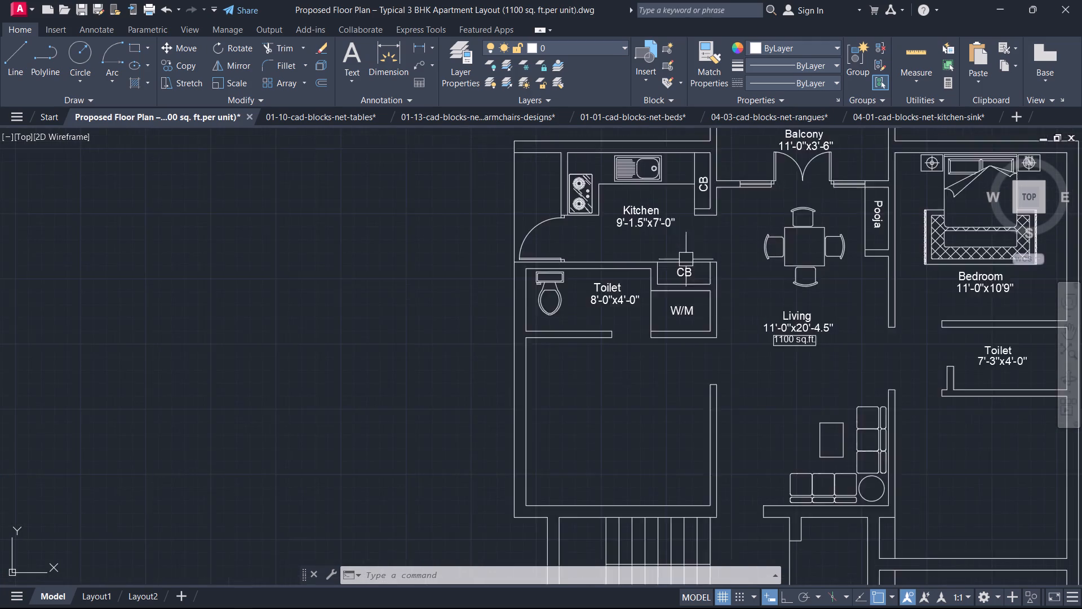
scroll(659, 266, "up", 1)
left_click(513, 330)
type("CO")
key("space")
left_click_drag(480, 310, 489, 310)
scroll(709, 310, "down", 2)
middle_click_drag(709, 310, 292, 401)
middle_click_drag(681, 425, 277, 232)
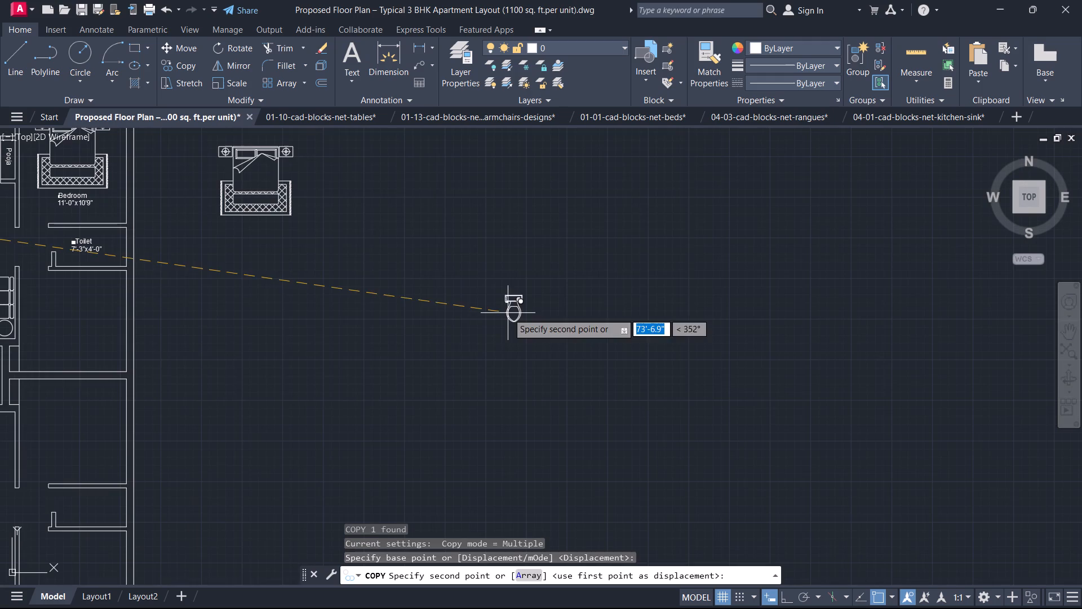
left_click(471, 336)
key("Escape")
Rotate the copied WC fixture 180° with Ortho on, so its bowl points up and its tank sits at the bottom.
left_click_drag(491, 354, 485, 347)
left_click(449, 272)
type("RO")
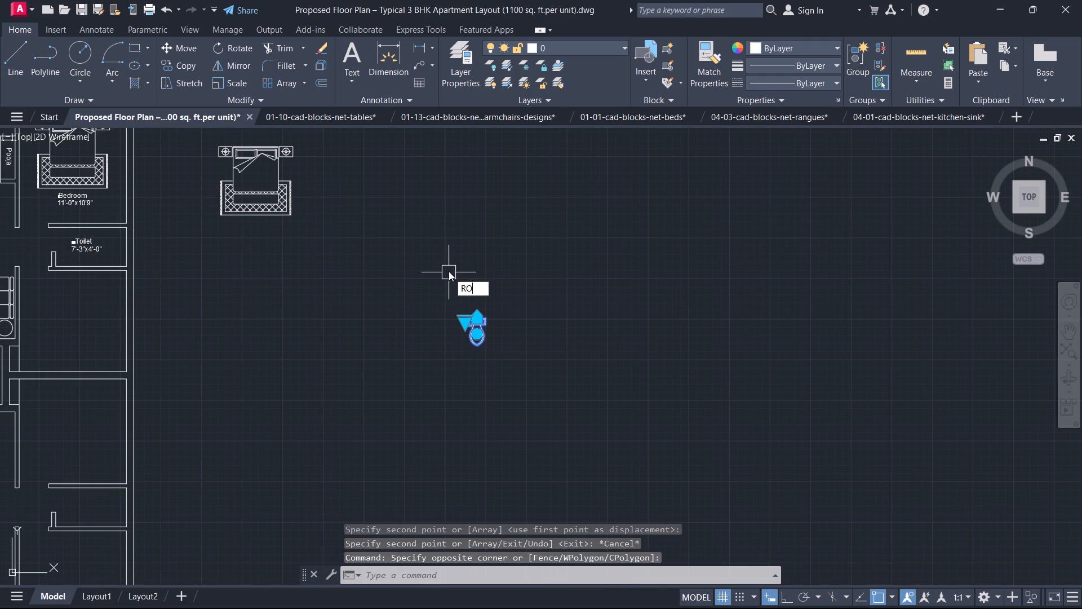
key("space")
scroll(449, 271, "up", 2)
left_click(511, 373)
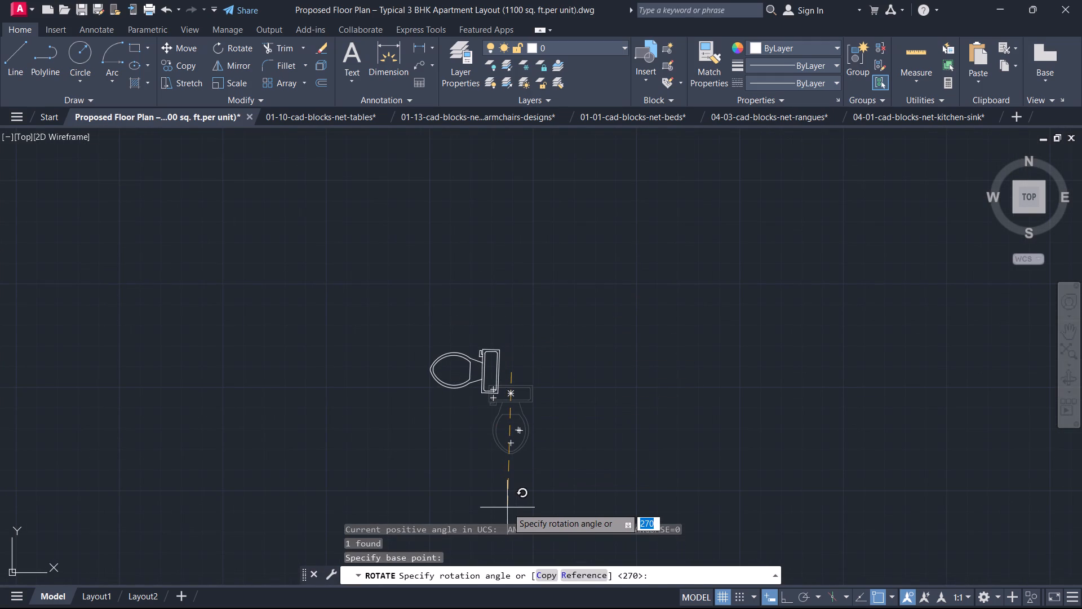
key("F8")
left_click(325, 403)
key("Escape")
Copy the rotated WC into the 7'-3"x4'-0" toilet, with its tank against the lower wall beside the label.
middle_click_drag(598, 372, 604, 372)
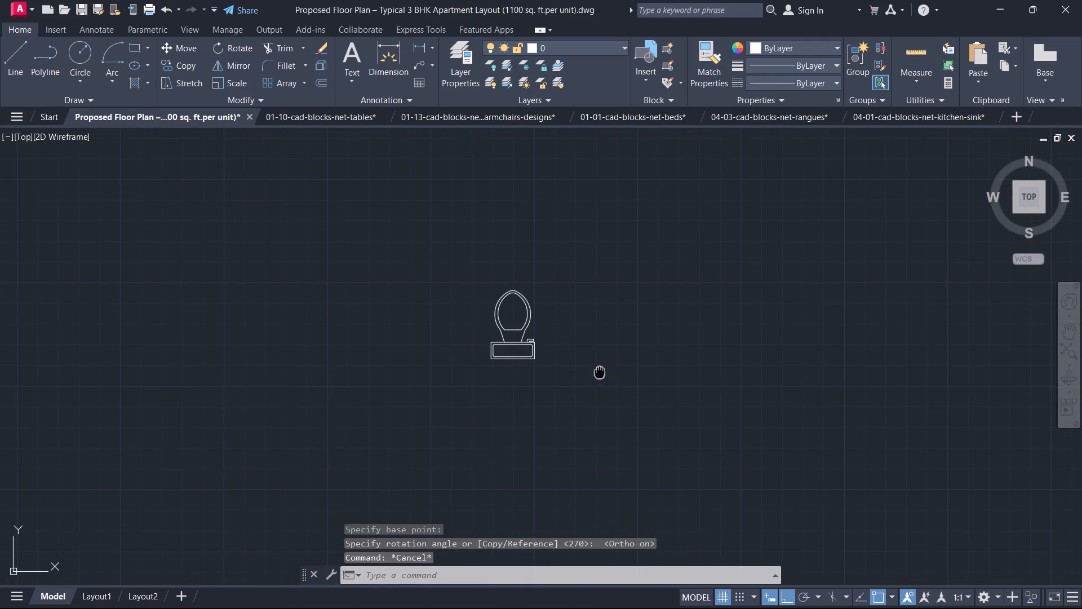
middle_click_drag(604, 372, 655, 387)
key("F9")
left_click_drag(651, 386, 639, 380)
left_click(438, 299)
type("CO")
key("space")
scroll(495, 363, "up", 1)
scroll(606, 347, "up", 3)
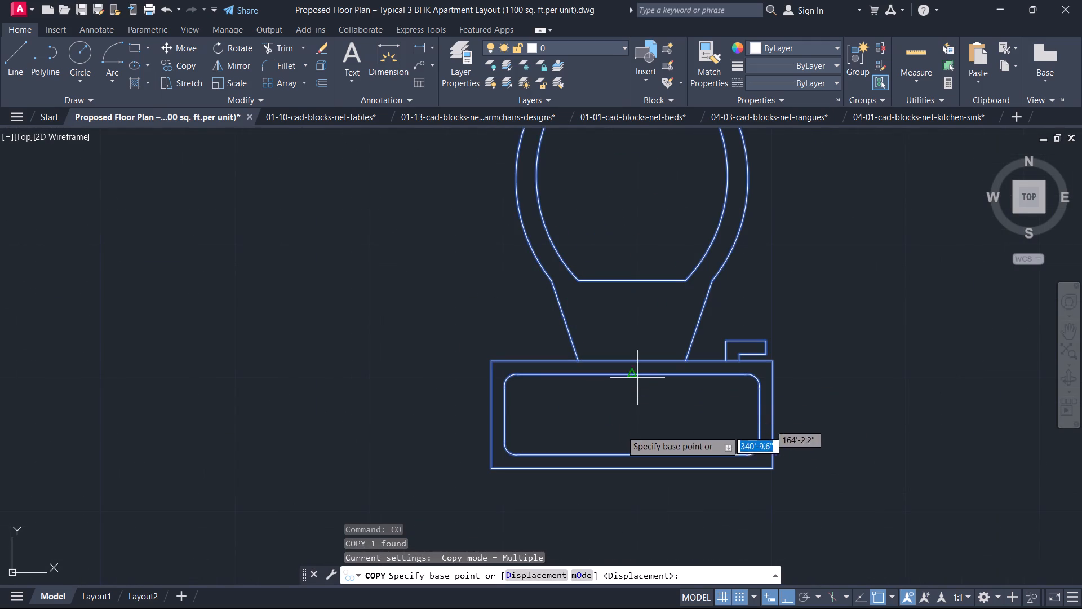
middle_click_drag(616, 456, 624, 364)
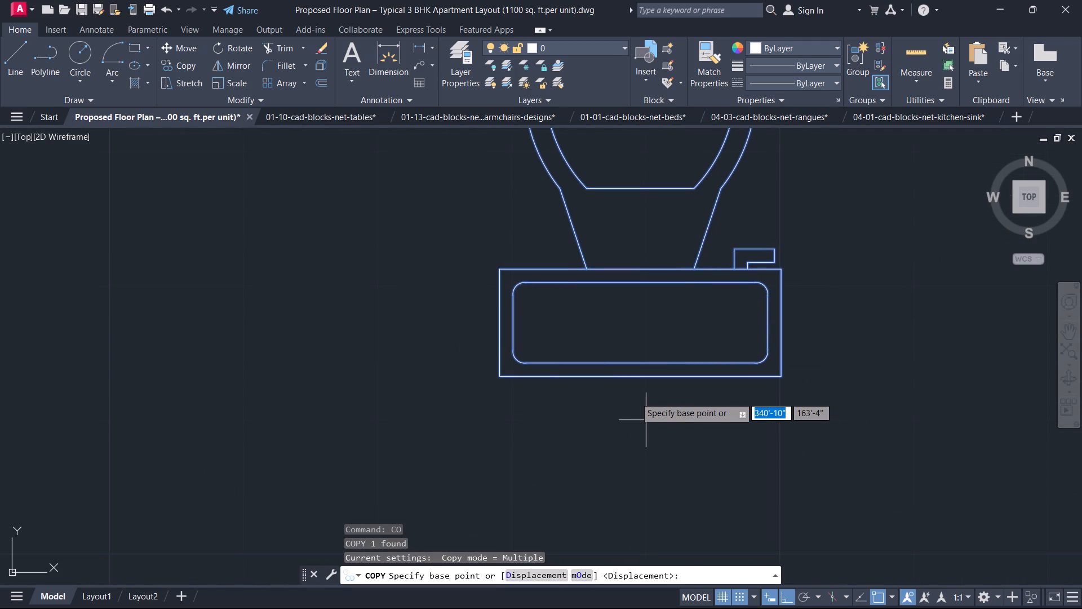
key("F9")
left_click(646, 387)
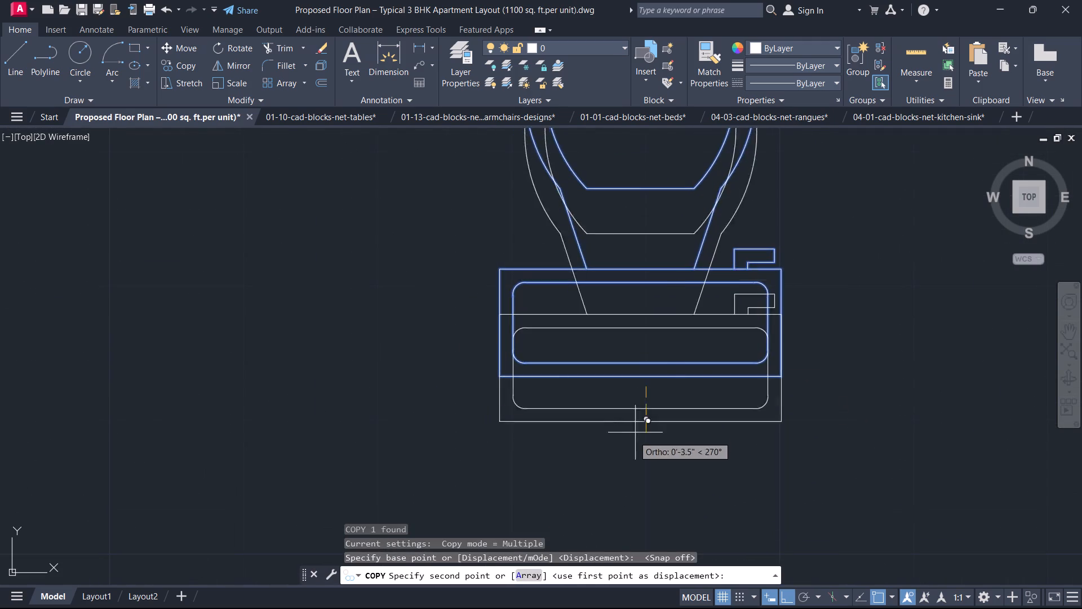
scroll(610, 438, "down", 5)
scroll(410, 422, "down", 3)
middle_click_drag(410, 422, 729, 400)
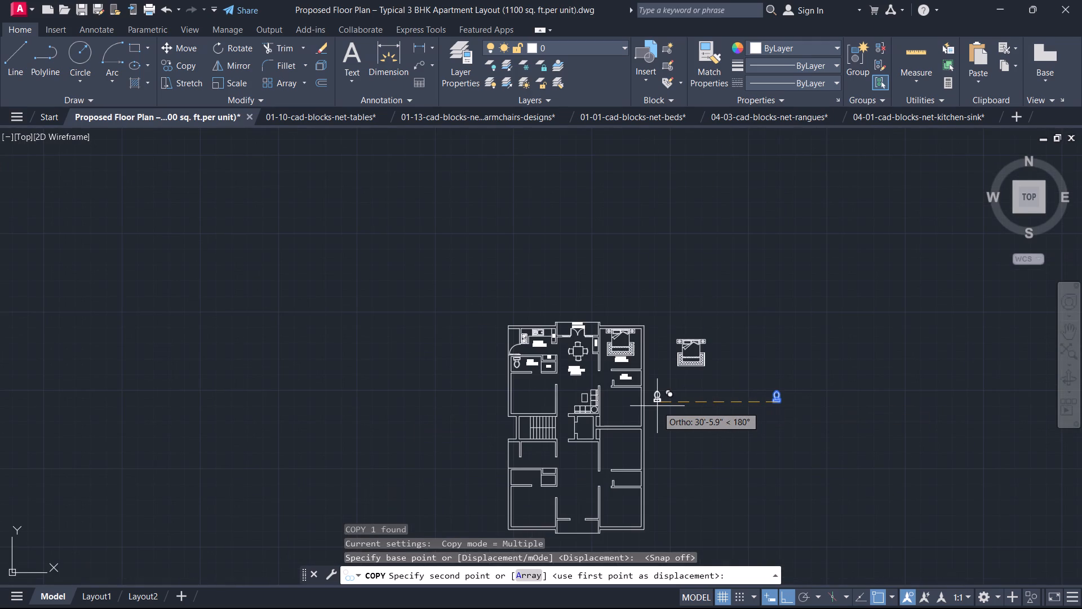
scroll(636, 394, "up", 6)
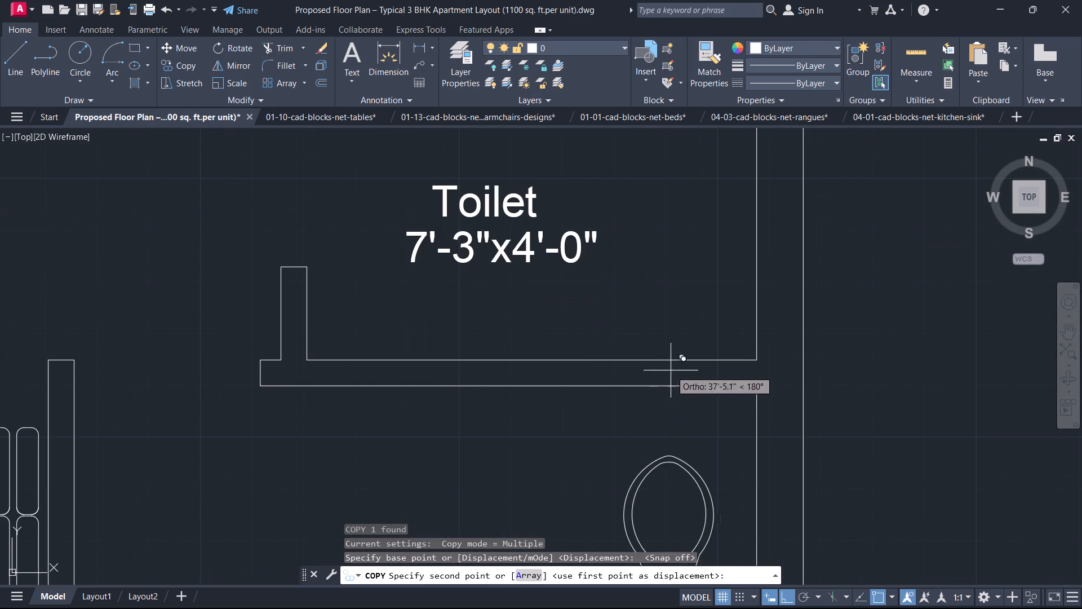
left_click(679, 361)
key("Escape")
scroll(670, 374, "down", 2)
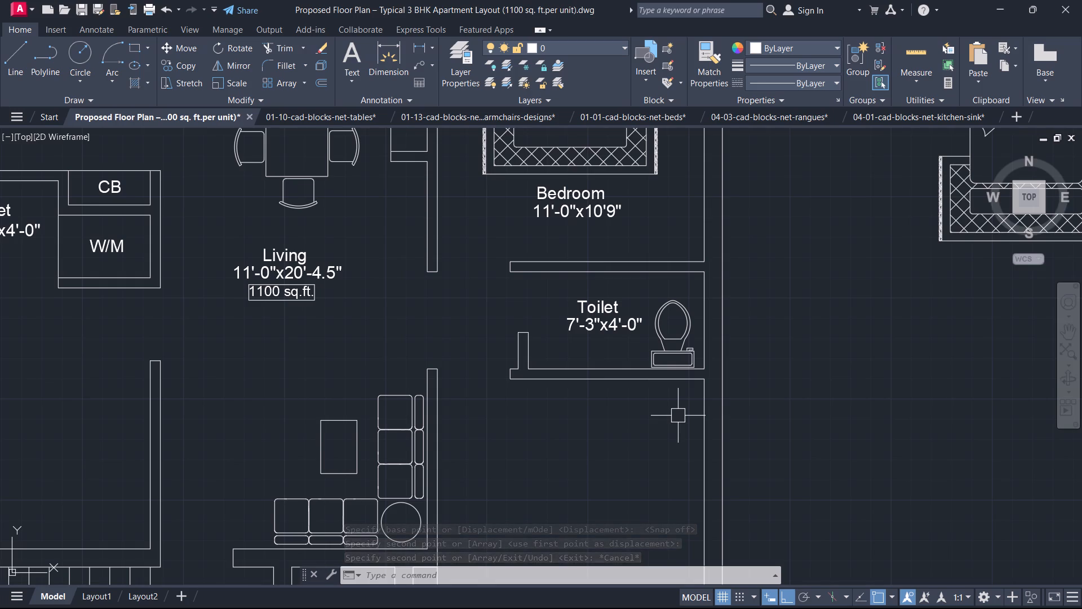
Copy the spare bed block beside the floor plan horizontally to the empty area farther east.
scroll(679, 416, "down", 4)
middle_click_drag(792, 365, 763, 355)
scroll(779, 360, "up", 1)
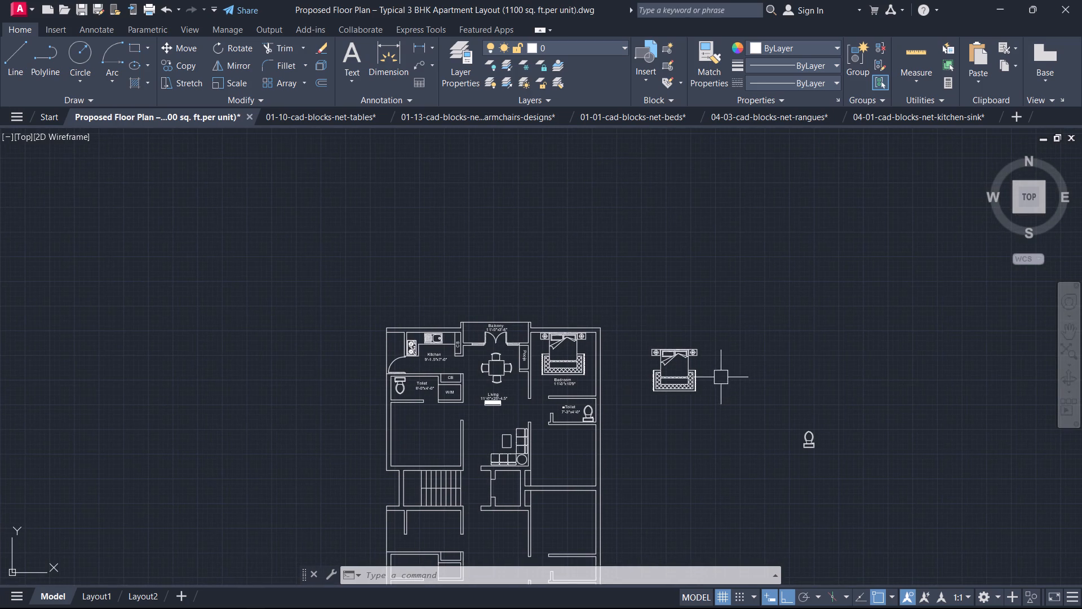
left_click_drag(716, 378, 704, 376)
left_click(666, 346)
type("CO")
key("space")
left_click_drag(666, 346, 676, 346)
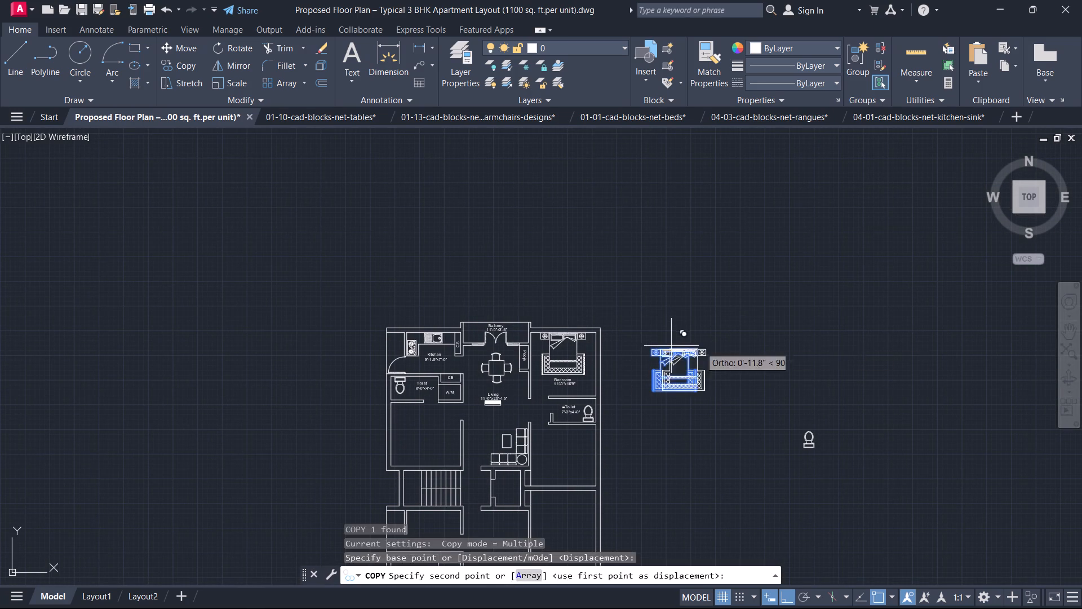
middle_click_drag(834, 347, 677, 311)
scroll(834, 347, "up", 1)
left_click(706, 327)
key("Escape")
Rotate the new bed copy to 270° about the middle of its headboard, so the headboard faces east.
left_click(742, 360)
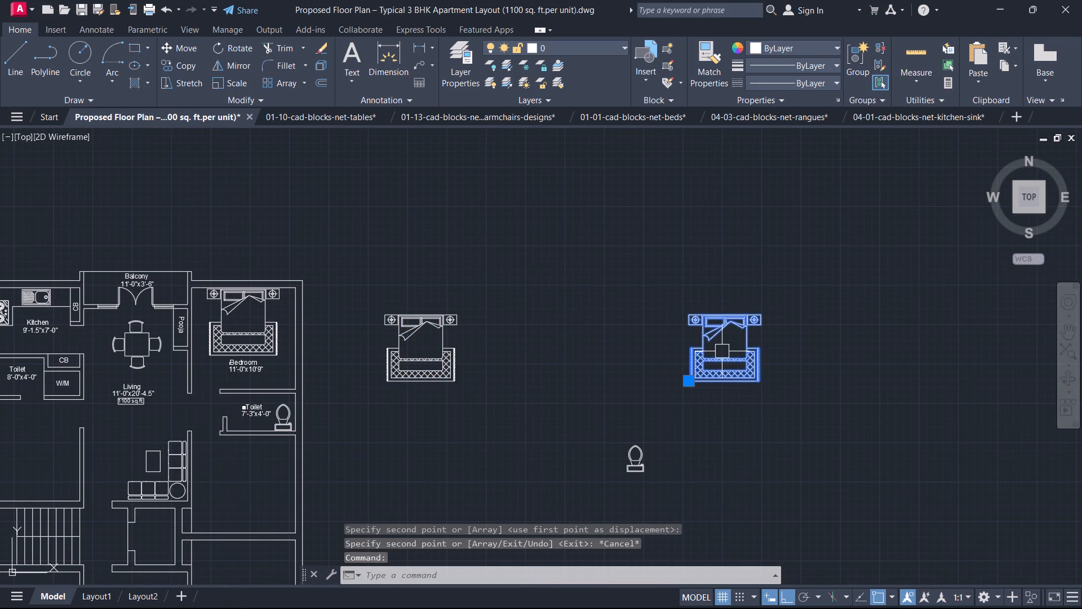
key("t")
key("BackSpace")
type("RO")
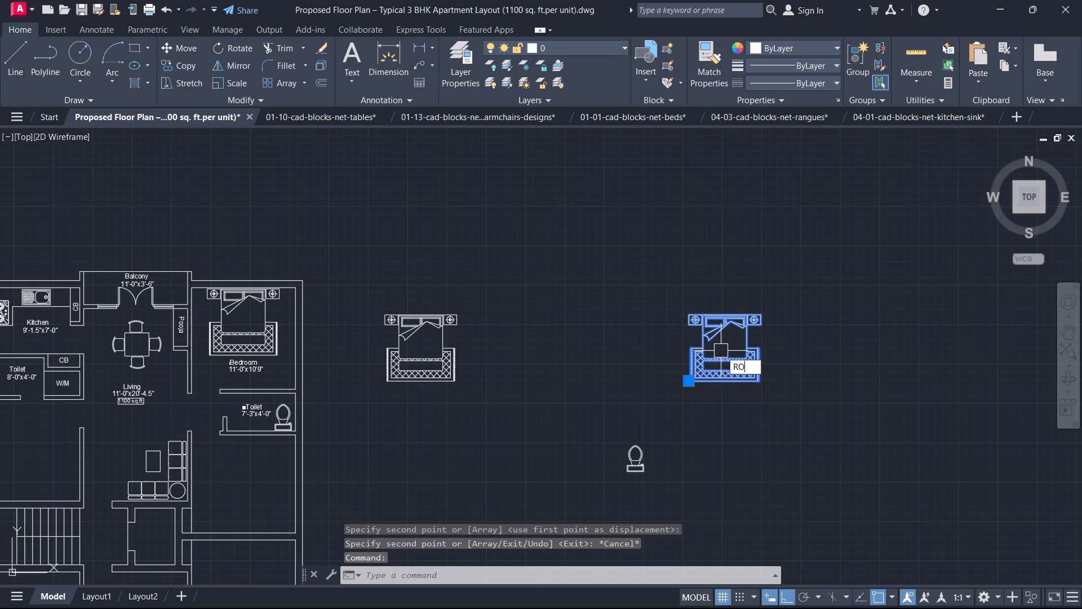
key("space")
left_click(719, 308)
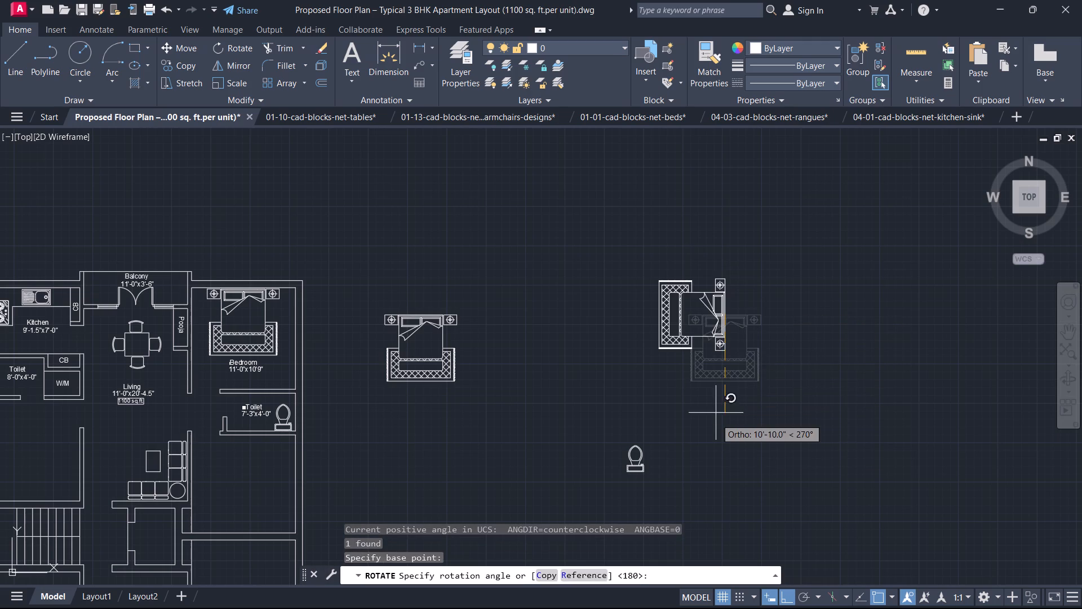
left_click(716, 427)
key("Escape")
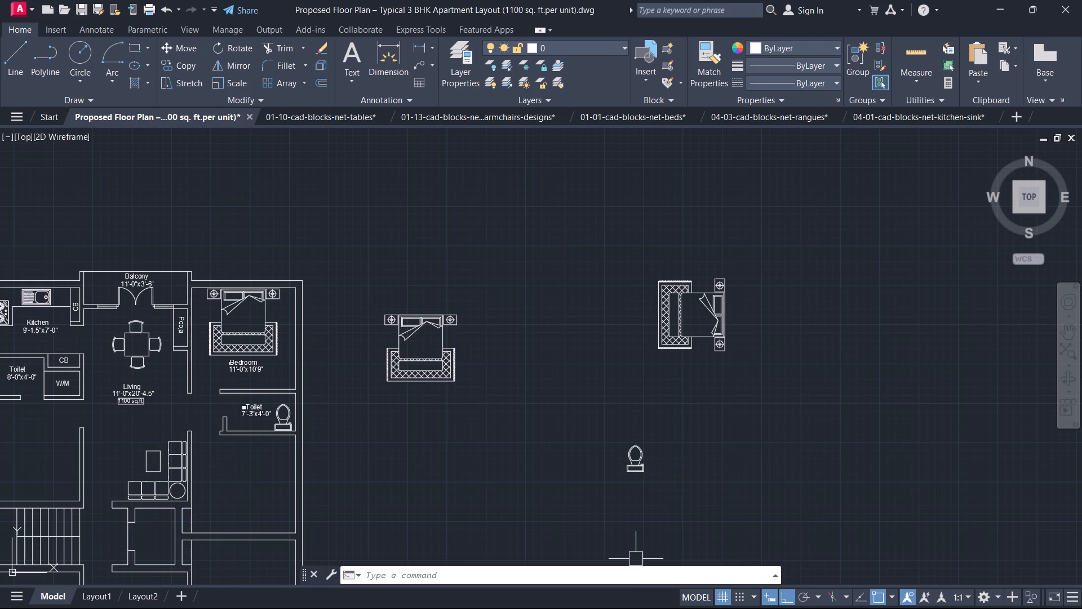
Copy the rotated bed into the bedroom below the 7'-3"x4'-0" toilet with Ortho off, its headboard near the east wall.
middle_click_drag(649, 485, 645, 442)
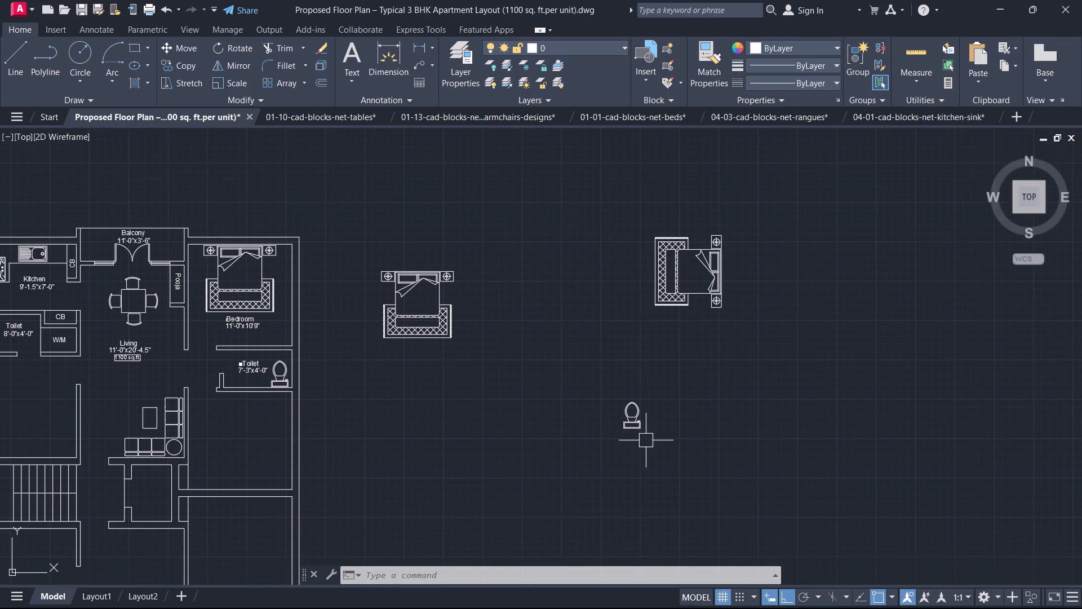
middle_click_drag(664, 332, 664, 388)
scroll(664, 331, "up", 1)
left_click_drag(757, 345, 751, 337)
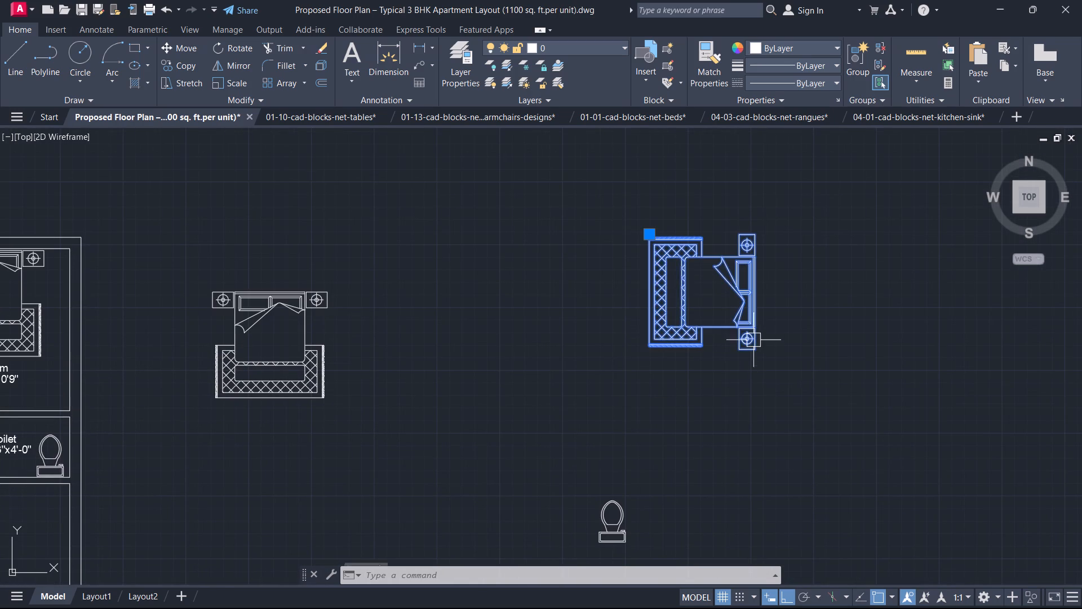
type("CO")
key("space")
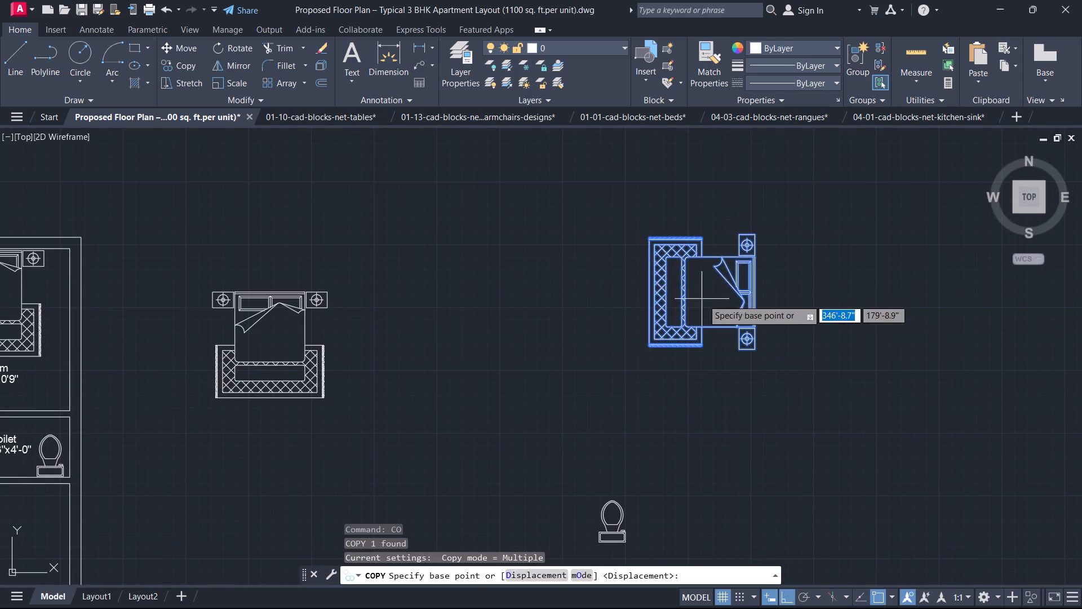
scroll(771, 276, "up", 2)
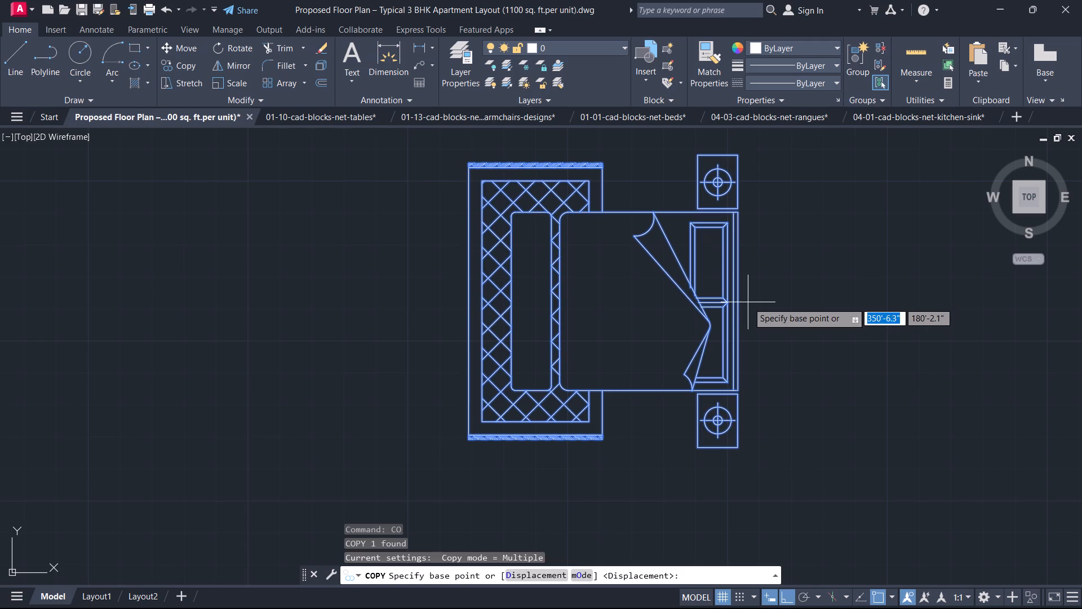
left_click(748, 302)
scroll(664, 337, "down", 6)
middle_click_drag(440, 435, 530, 387)
scroll(621, 361, "up", 4)
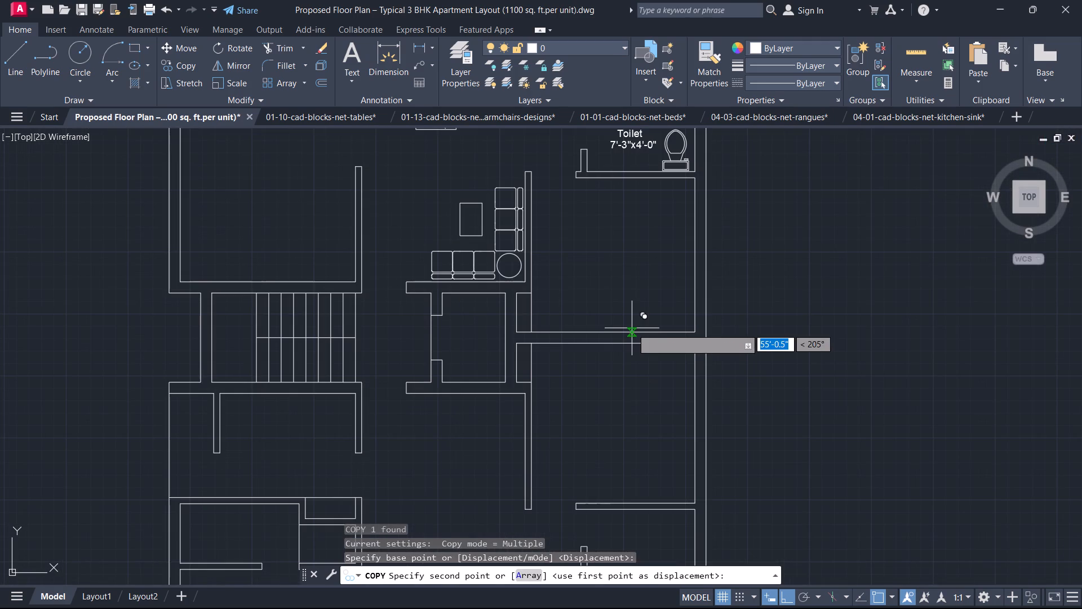
key("F8")
middle_click_drag(688, 285, 655, 383)
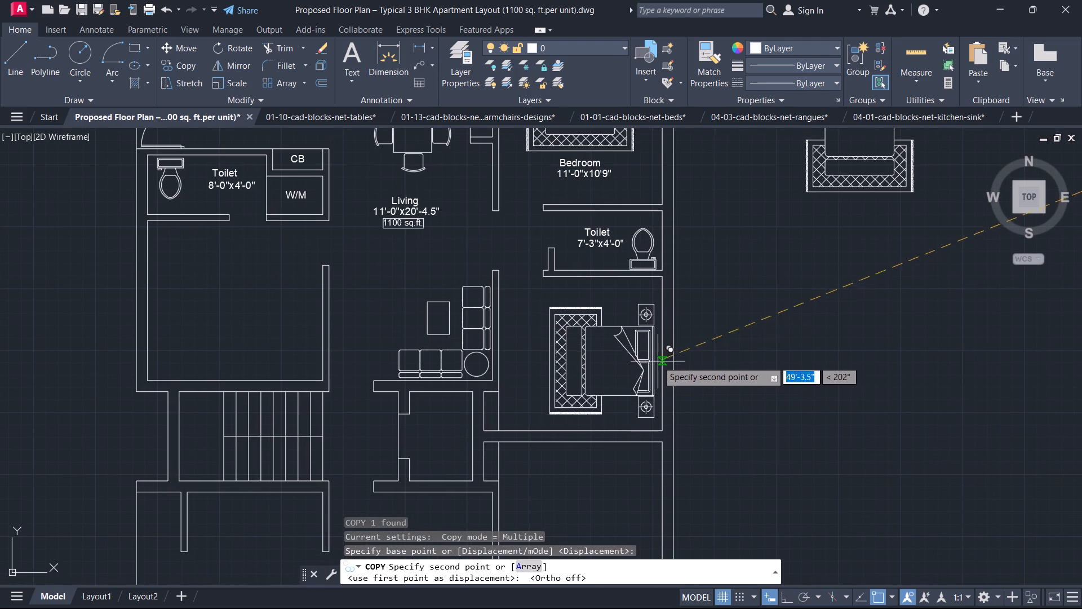
left_click(658, 352)
key("Escape")
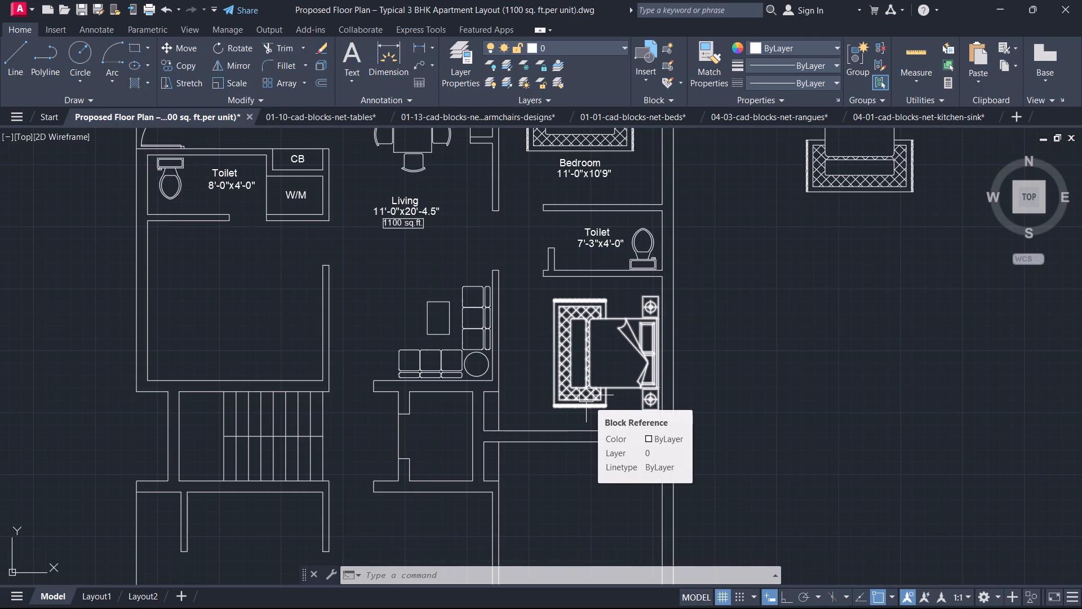
Copy the 11'-0"x10'9" bedroom's bed into the lower unit's upper east bedroom, with its headboard along the top wall.
scroll(578, 398, "down", 2)
middle_click_drag(597, 408, 729, 344)
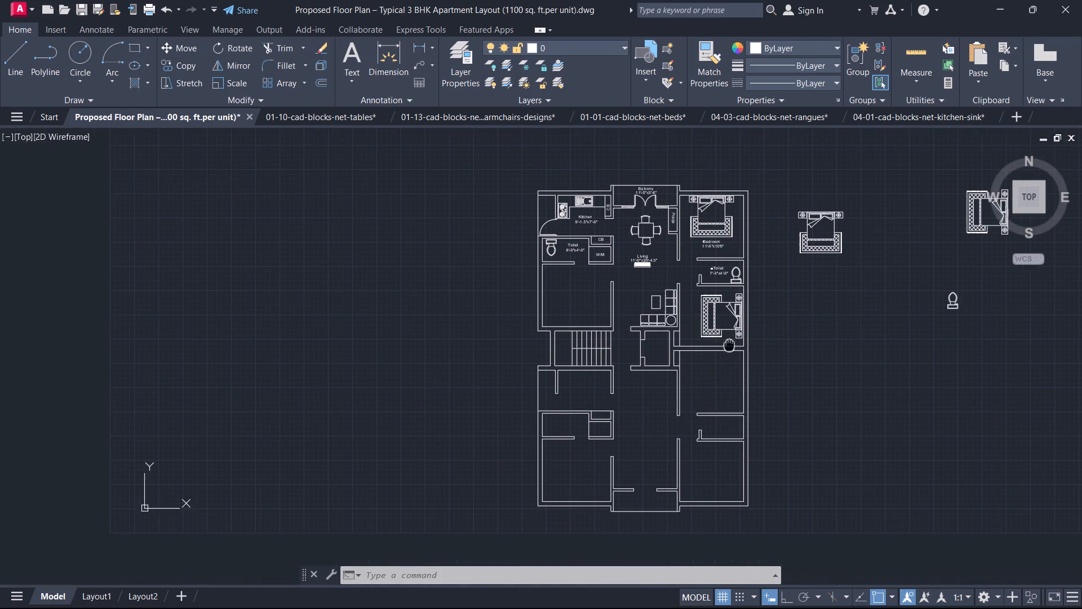
middle_click_drag(729, 344, 731, 342)
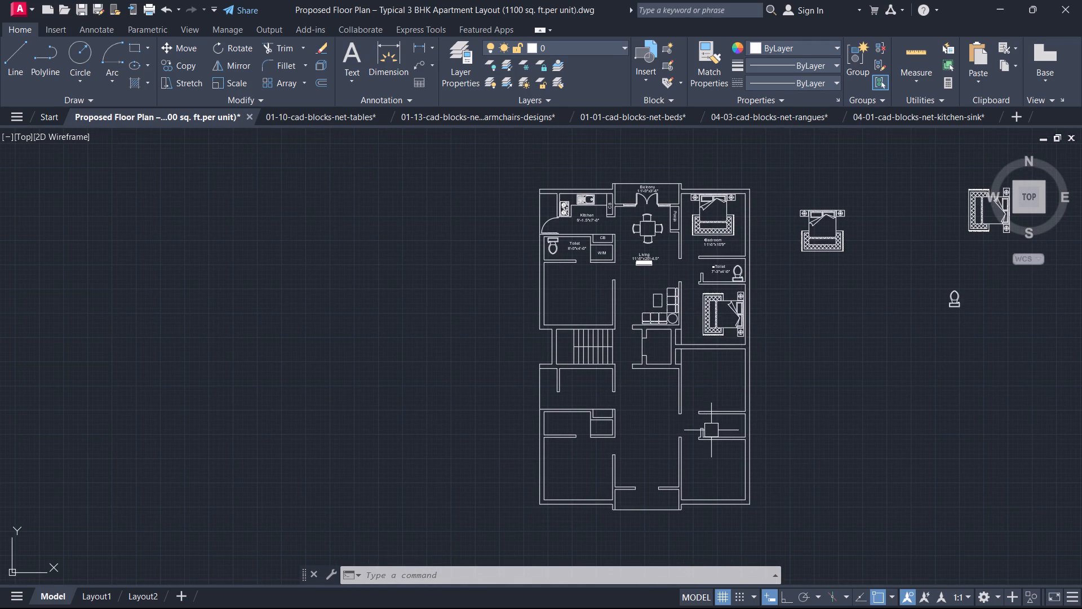
middle_click_drag(722, 385, 720, 481)
scroll(702, 370, "up", 2)
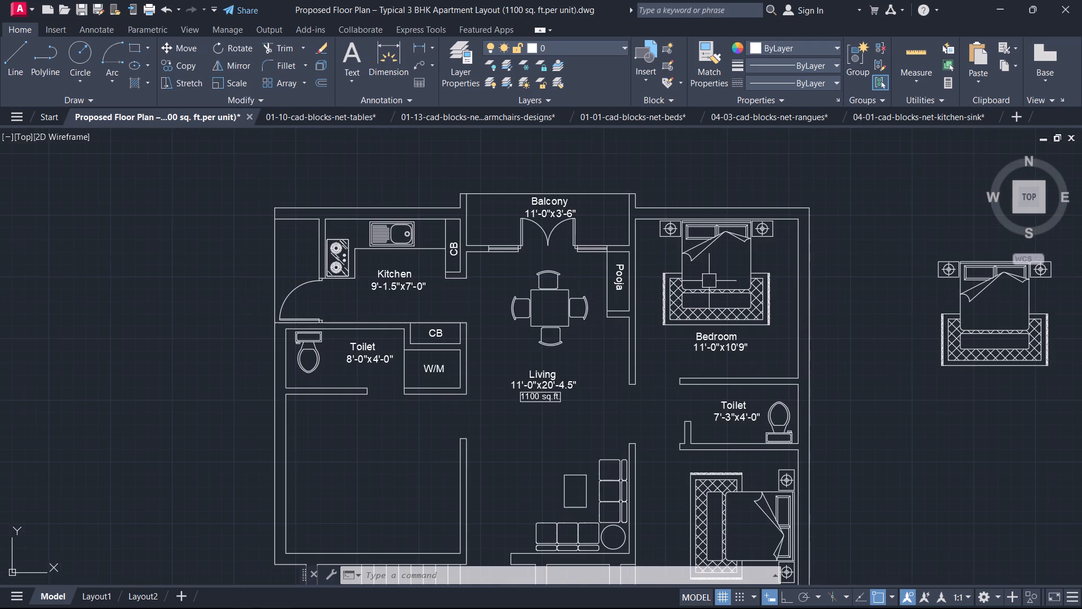
left_click(706, 289)
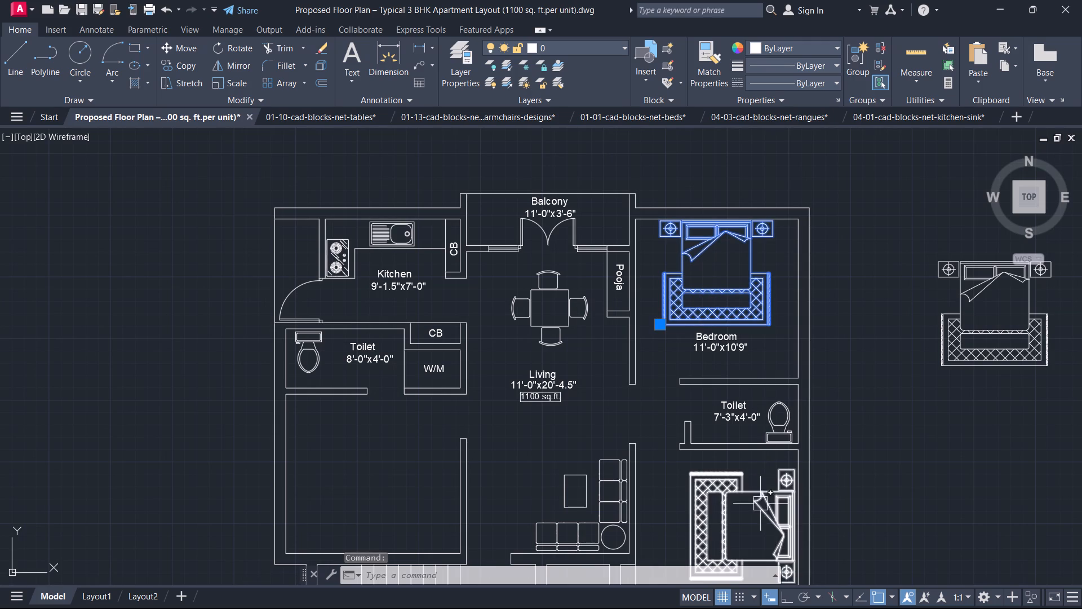
key("c")
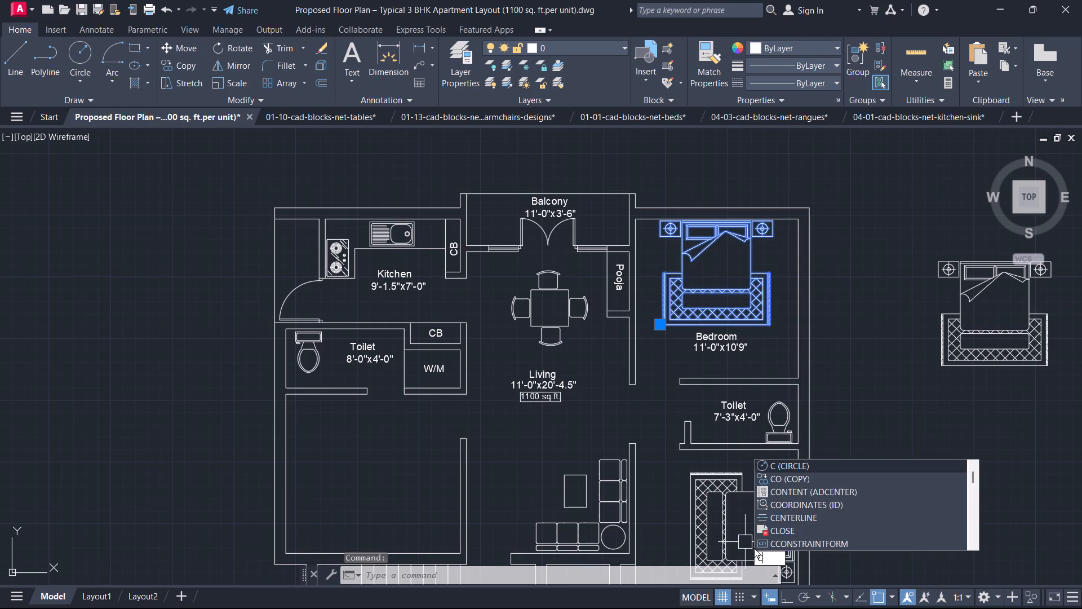
key("o")
key("space")
scroll(699, 395, "up", 1)
middle_click_drag(704, 282, 709, 456)
scroll(705, 281, "up", 1)
scroll(709, 455, "down", 1)
scroll(722, 277, "up", 1)
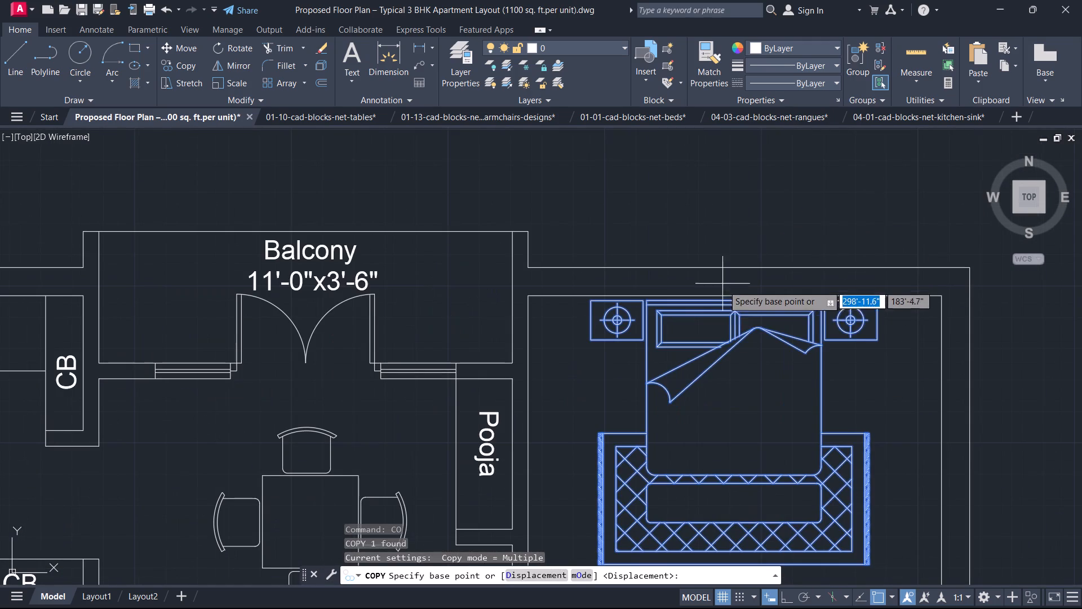
scroll(734, 298, "up", 3)
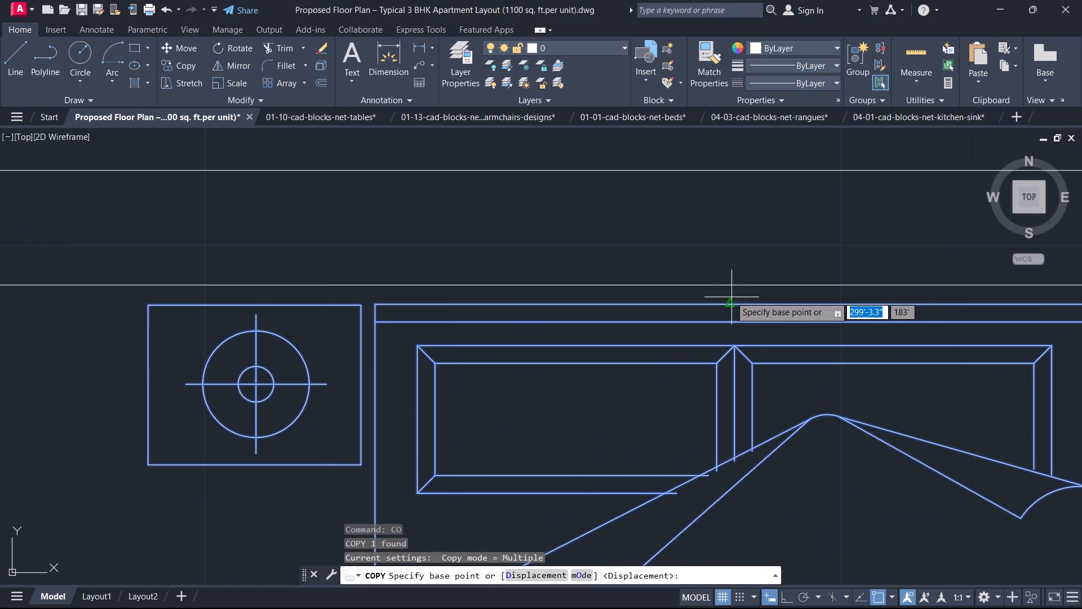
left_click(735, 286)
scroll(735, 357, "down", 5)
middle_click_drag(738, 437, 813, 225)
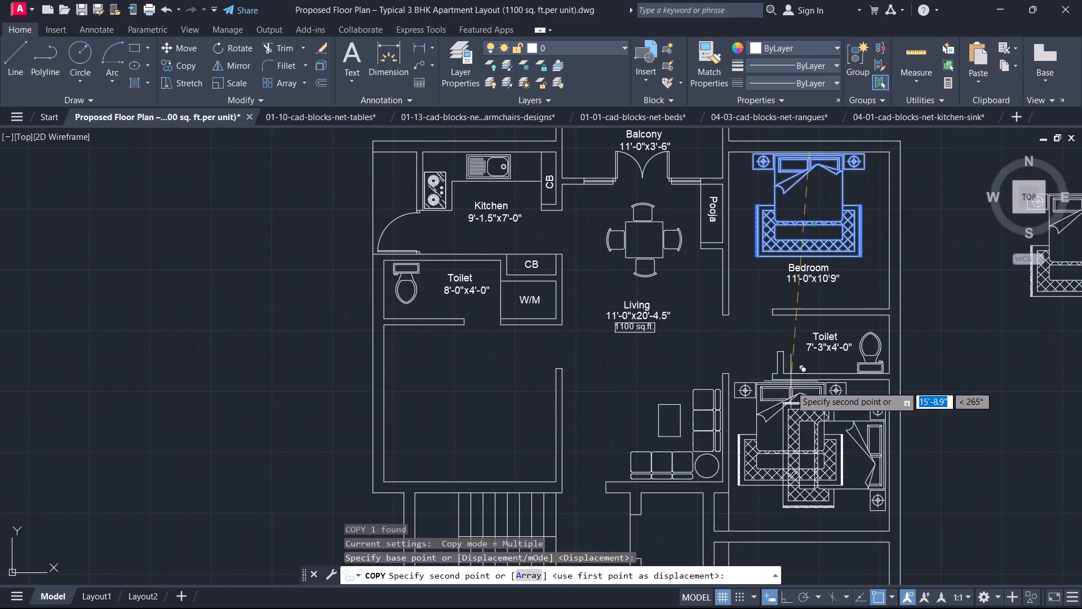
middle_click_drag(791, 402, 872, 145)
scroll(893, 227, "up", 2)
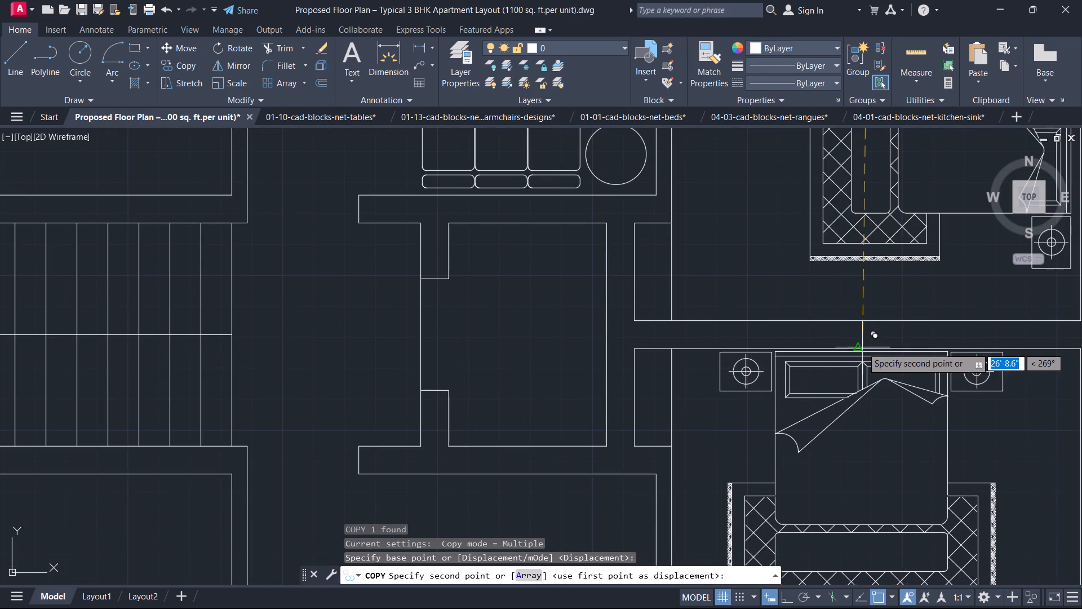
left_click(869, 349)
key("Escape")
Copy the rotated bed straight down about 26'-8.5" into the lower unit's southeast bedroom, with its headboard near the east wall.
scroll(861, 370, "down", 3)
middle_click_drag(859, 373, 888, 272)
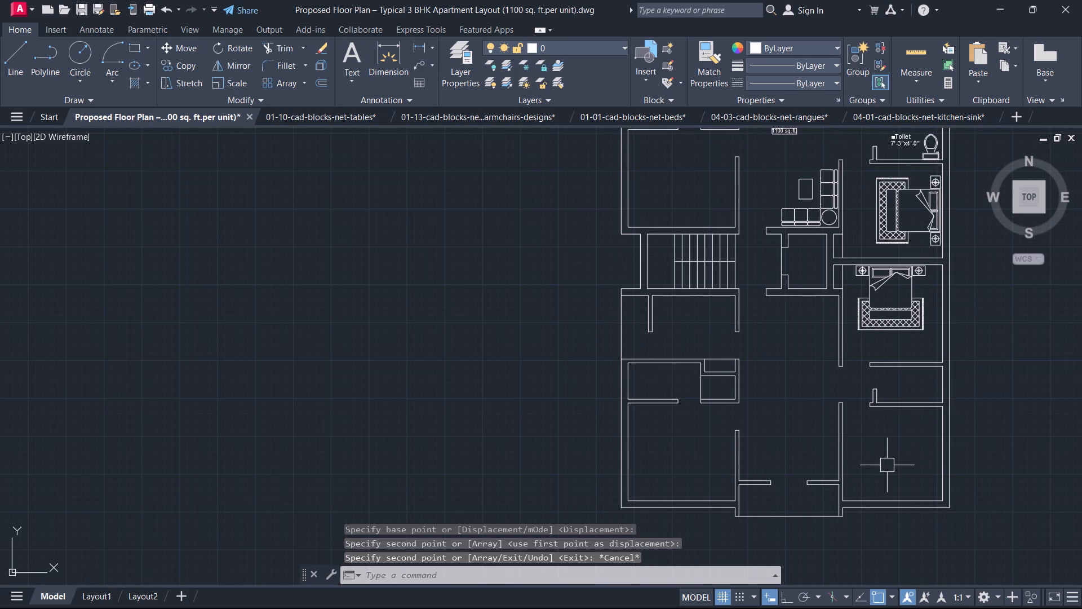
scroll(903, 428, "up", 1)
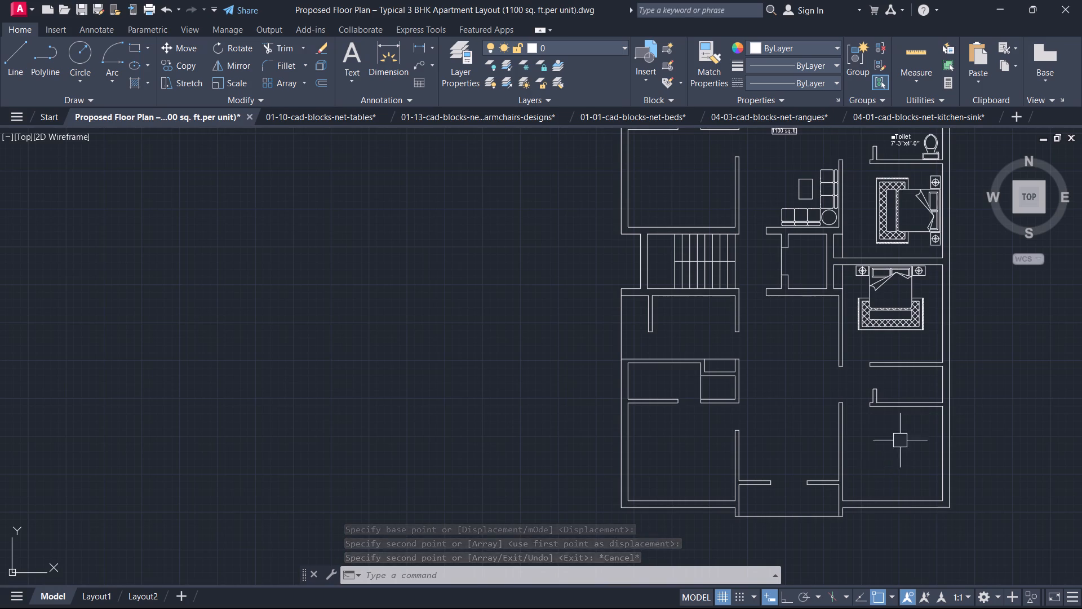
middle_click_drag(908, 400, 642, 608)
scroll(661, 317, "up", 1)
left_click(618, 338)
left_click(565, 341)
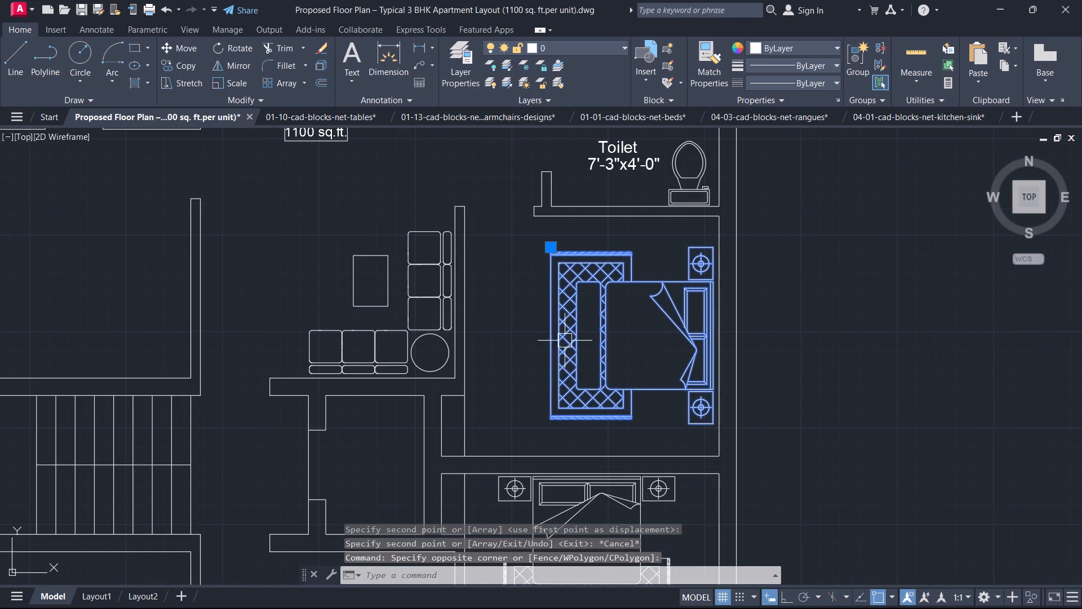
key("c")
key("o")
key("space")
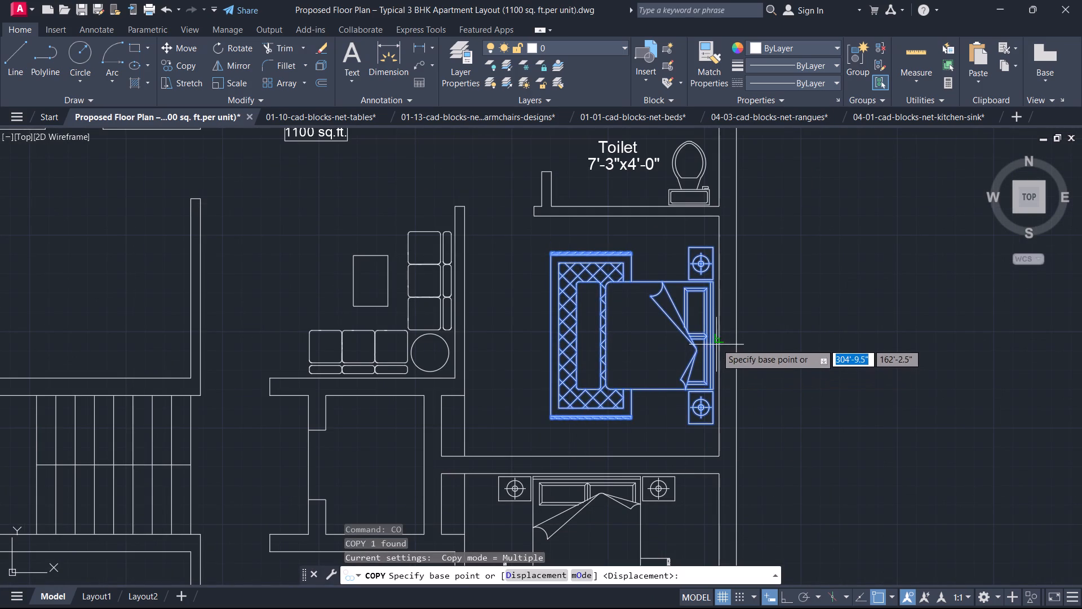
left_click(719, 333)
scroll(681, 435, "down", 3)
middle_click_drag(678, 436, 698, 235)
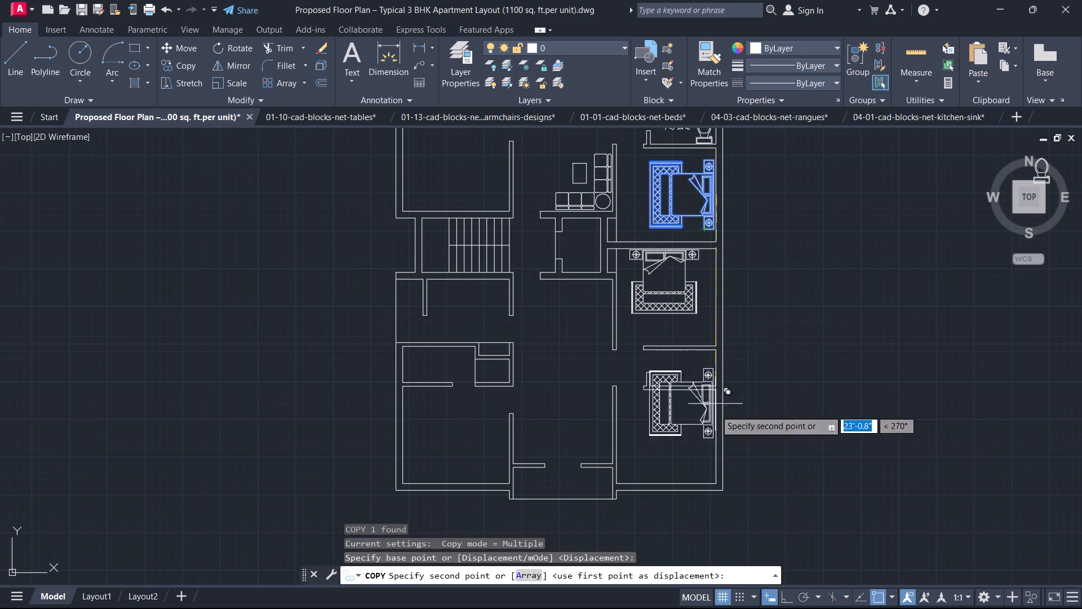
scroll(728, 447, "up", 2)
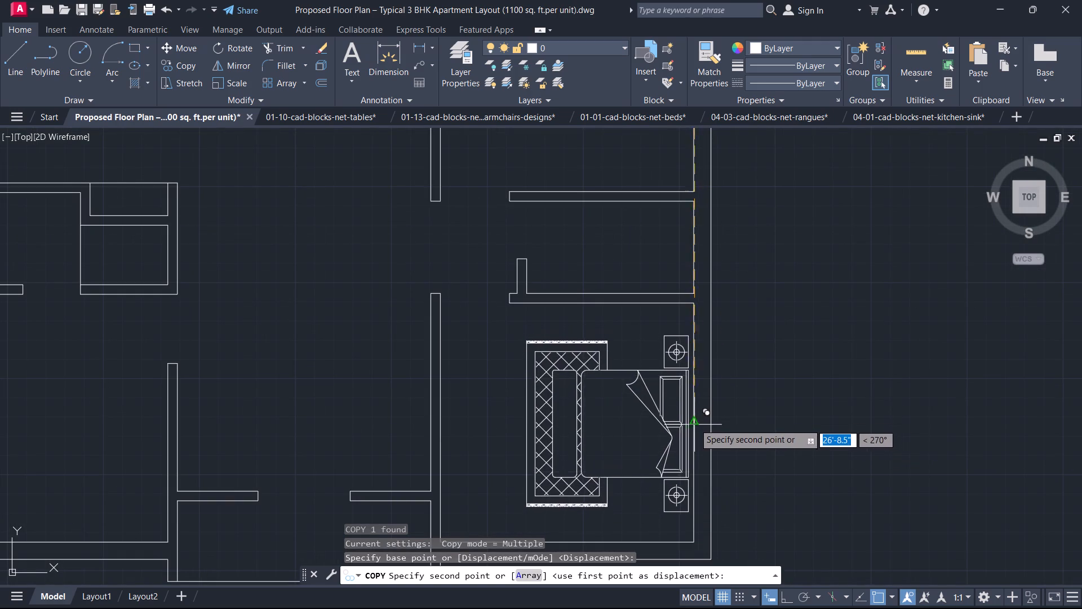
left_click(694, 423)
key("Escape")
Review the bed placements and the empty toilet between the lower unit's two east bedrooms.
scroll(642, 417, "down", 3)
middle_click_drag(641, 417, 697, 438)
scroll(697, 438, "up", 1)
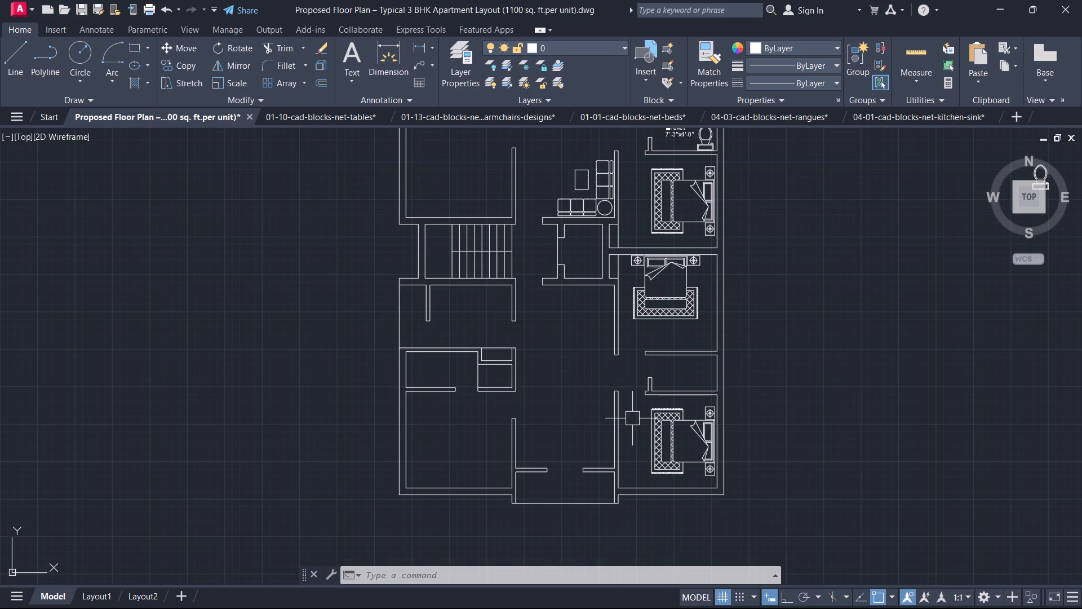
middle_click_drag(698, 319, 720, 466)
scroll(720, 466, "down", 2)
scroll(700, 424, "up", 3)
middle_click_drag(716, 423, 734, 340)
middle_click_drag(728, 435, 731, 326)
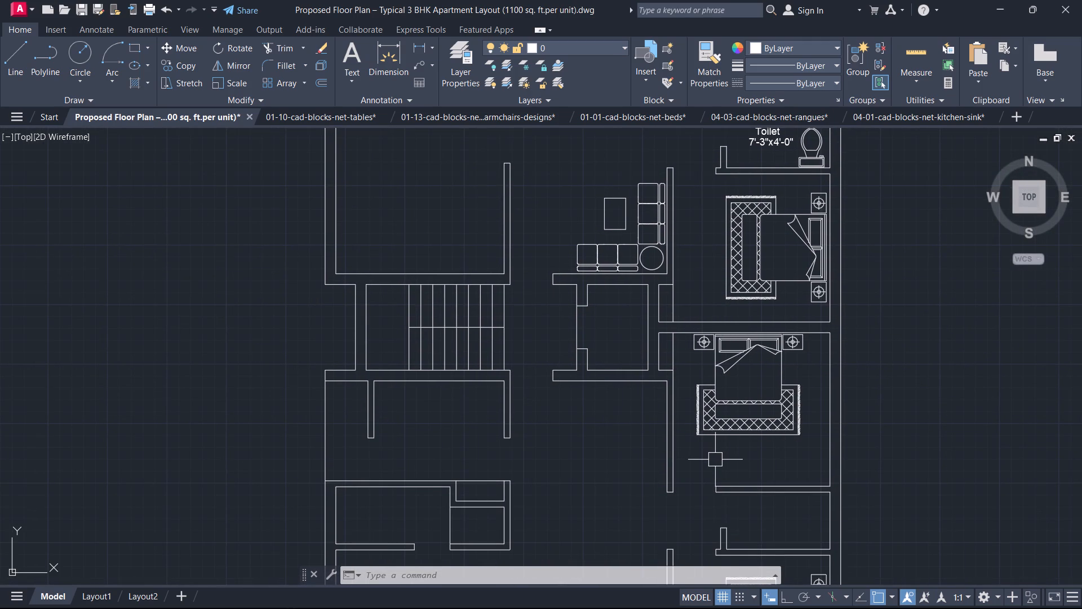
scroll(742, 390, "down", 1)
scroll(766, 326, "up", 1)
middle_click_drag(764, 404, 756, 256)
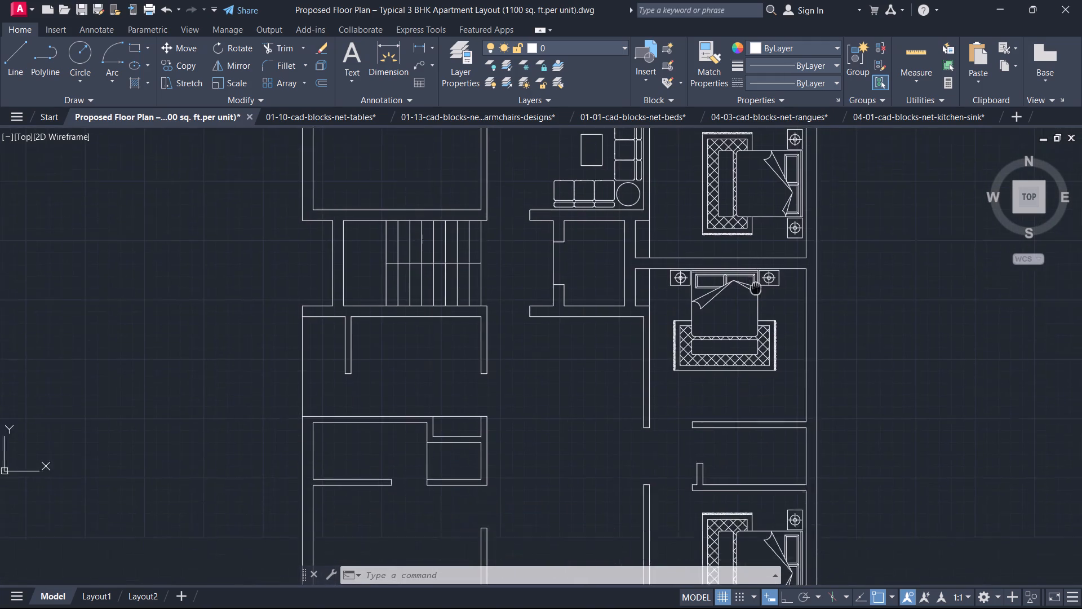
middle_click_drag(756, 256, 757, 256)
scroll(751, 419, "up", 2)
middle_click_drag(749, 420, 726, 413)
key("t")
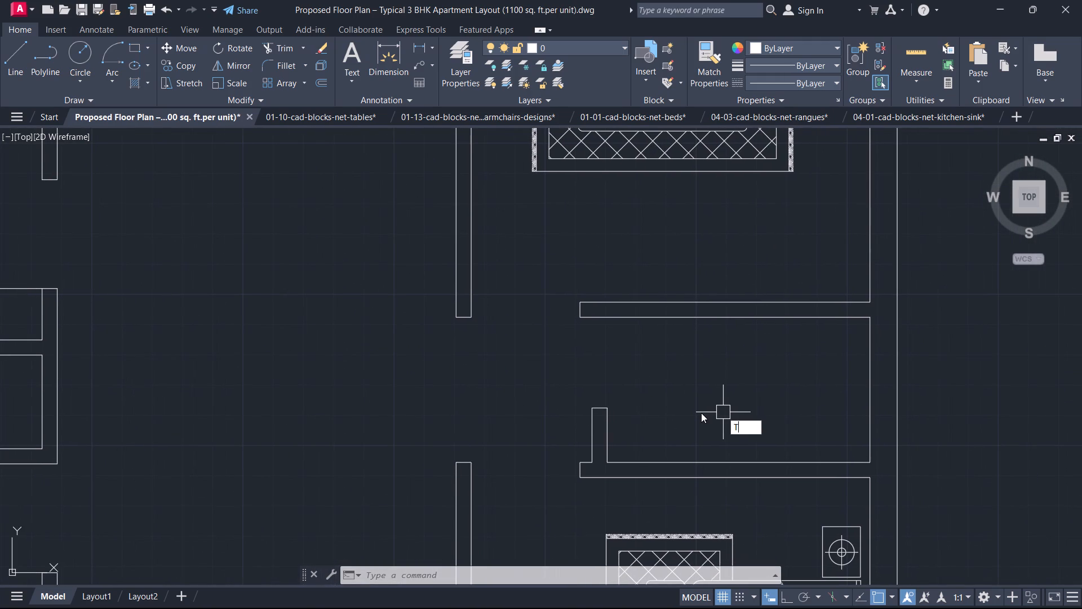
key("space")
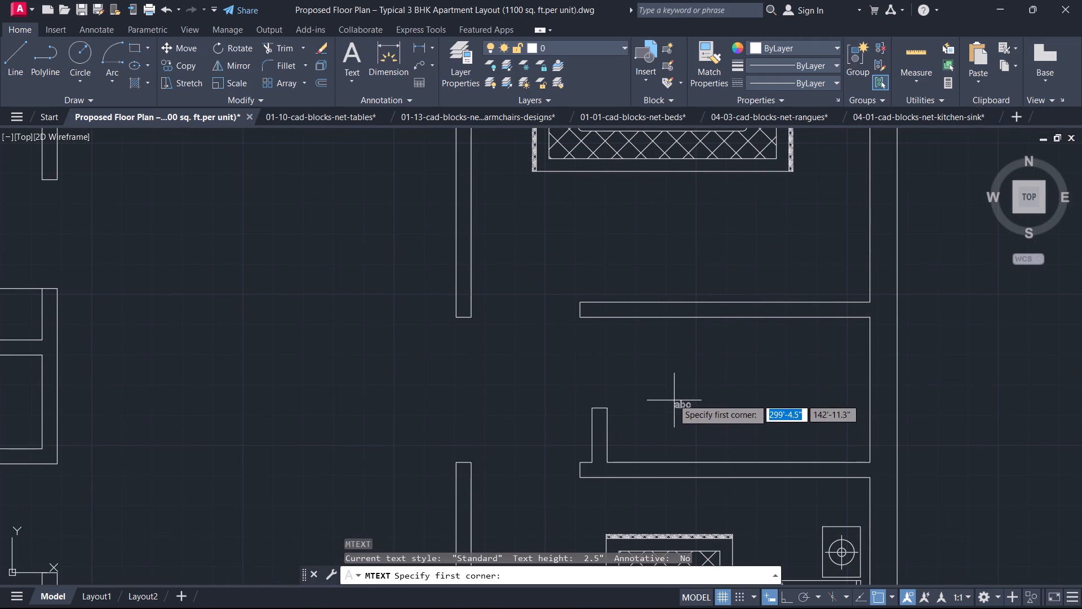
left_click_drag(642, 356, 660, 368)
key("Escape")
Copy the 7'-3"x4'-0" Toilet label and its toilet fixture into the empty toilet between the lower unit's two east bedrooms.
scroll(757, 396, "down", 3)
middle_click_drag(756, 395, 769, 551)
scroll(764, 363, "up", 3)
middle_click_drag(769, 337, 759, 427)
scroll(759, 427, "up", 1)
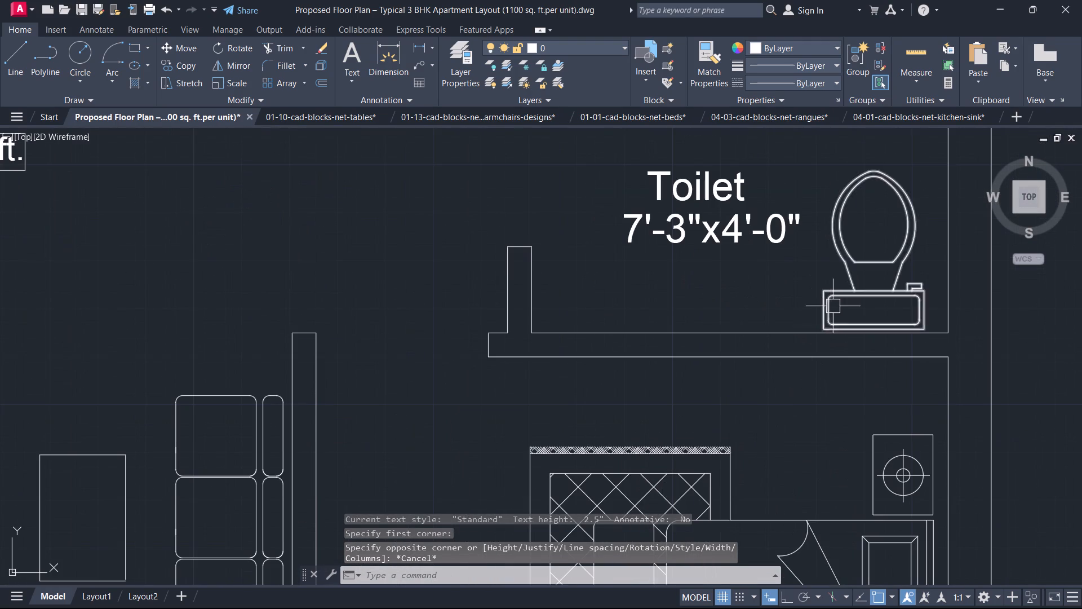
left_click(833, 306)
left_click(746, 235)
type("CO")
key("space")
left_click(953, 338)
scroll(934, 410, "down", 2)
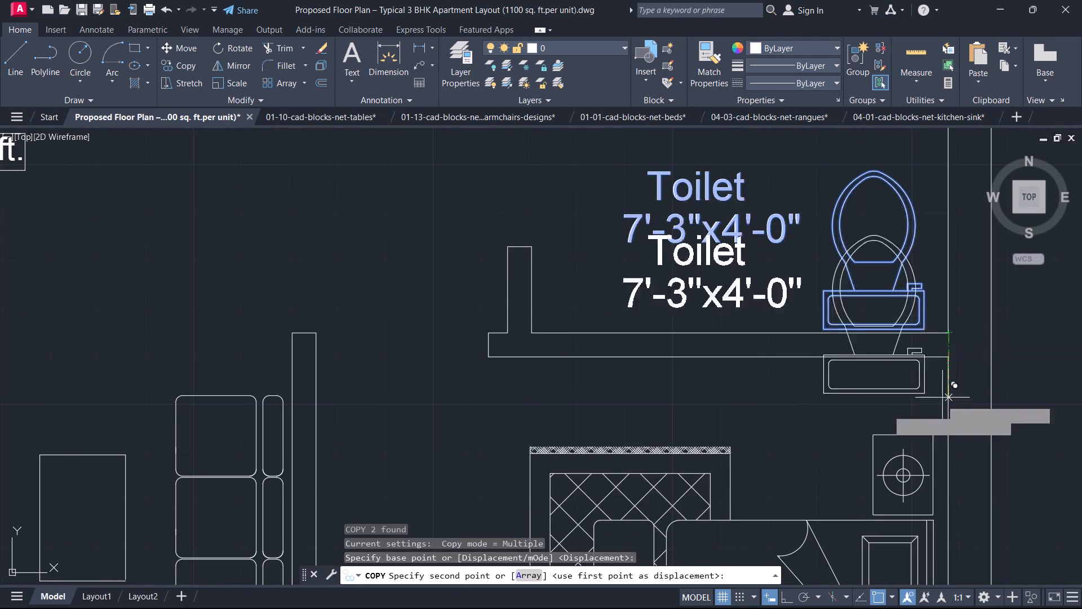
scroll(932, 414, "down", 2)
middle_click_drag(928, 418, 910, 242)
middle_click_drag(862, 414, 850, 179)
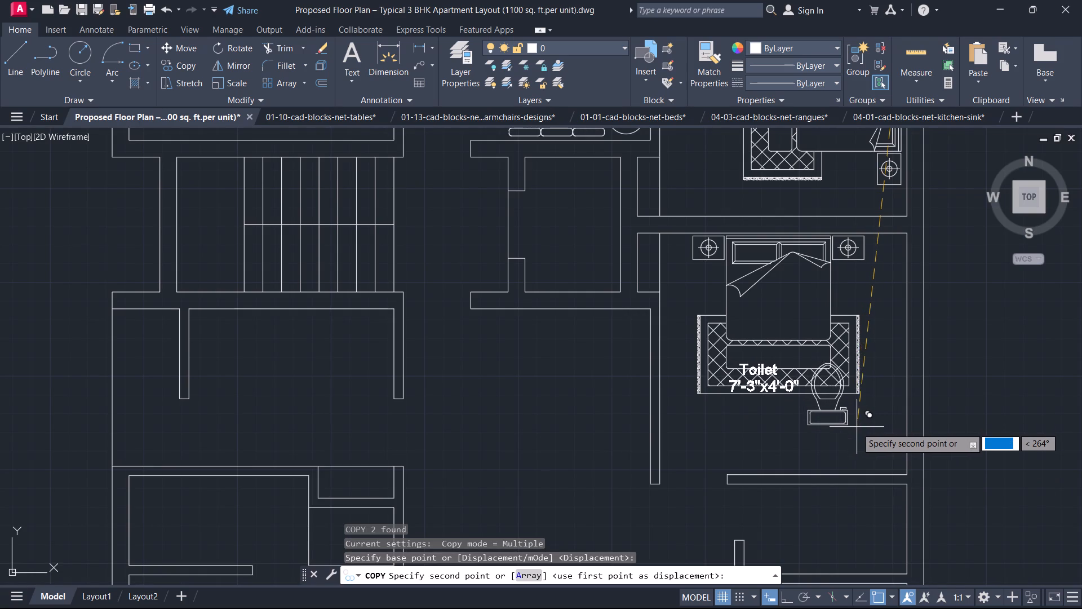
middle_click_drag(857, 430, 835, 316)
scroll(862, 471, "up", 1)
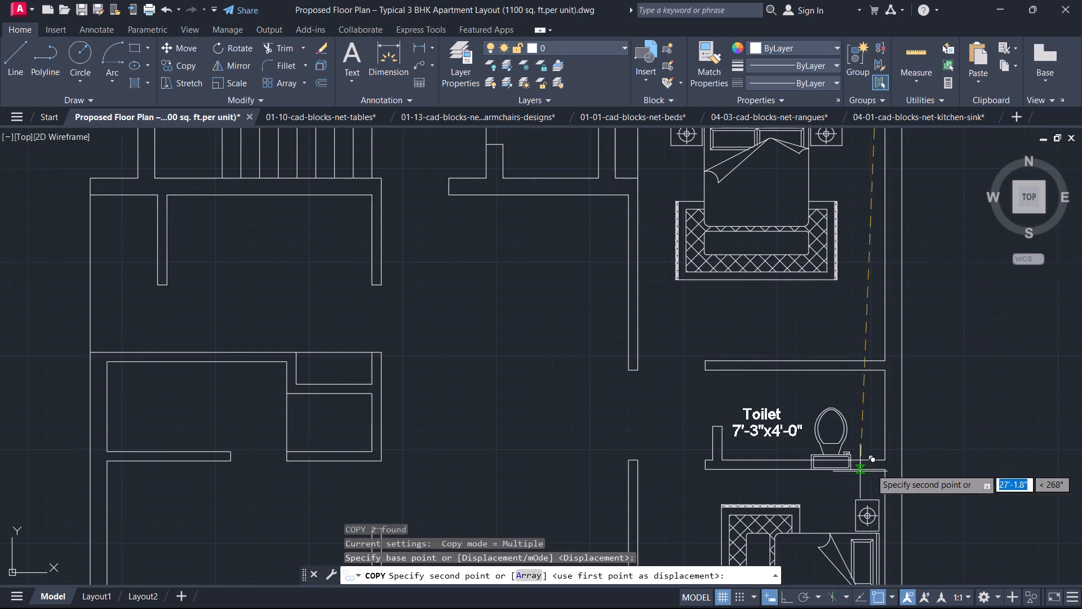
scroll(872, 468, "up", 1)
left_click(902, 449)
key("Escape")
scroll(836, 438, "down", 2)
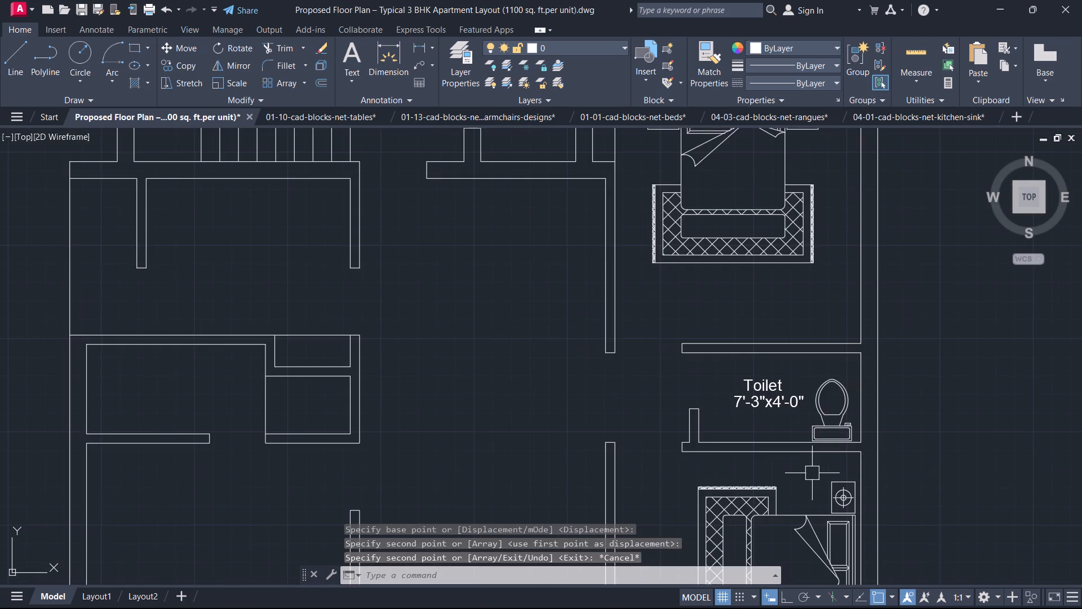
Examine the lower unit's rooms and the upper unit's west bedroom for remaining furniture and labels.
middle_click_drag(810, 473, 817, 298)
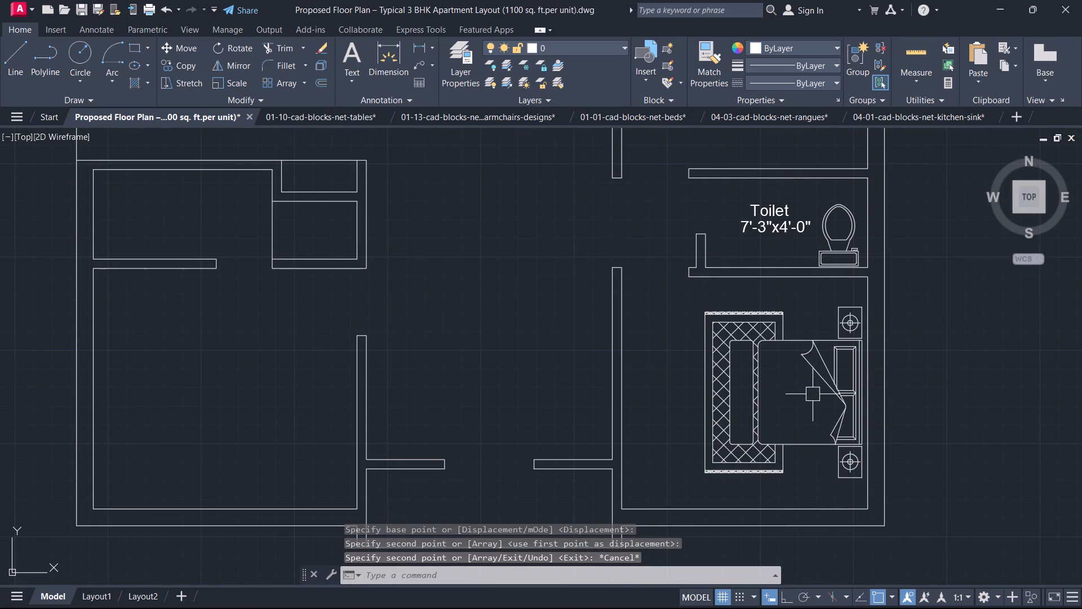
middle_click_drag(735, 351, 763, 400)
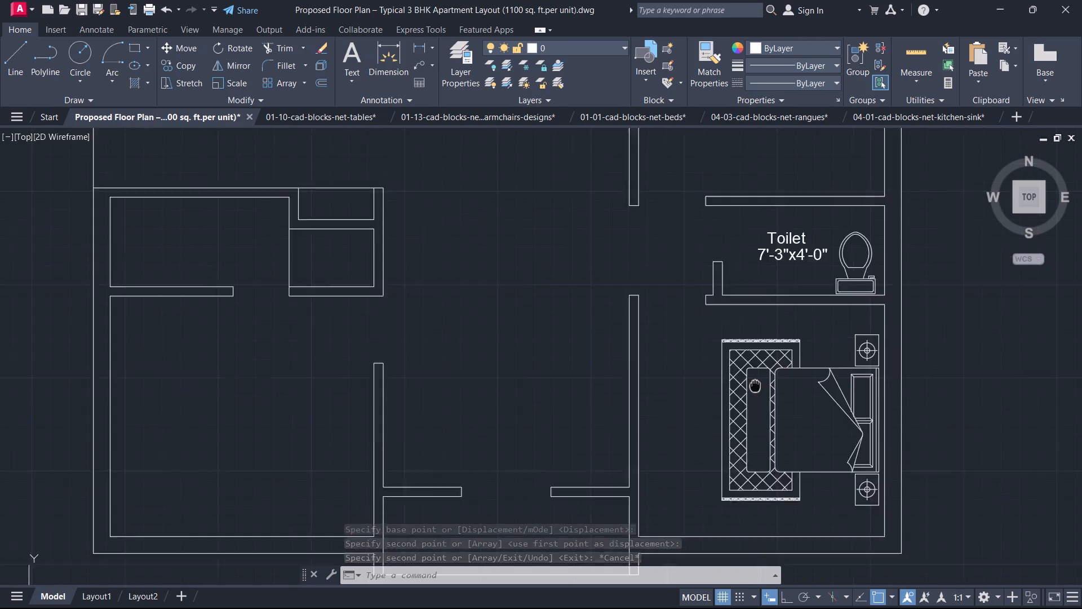
middle_click_drag(763, 400, 809, 476)
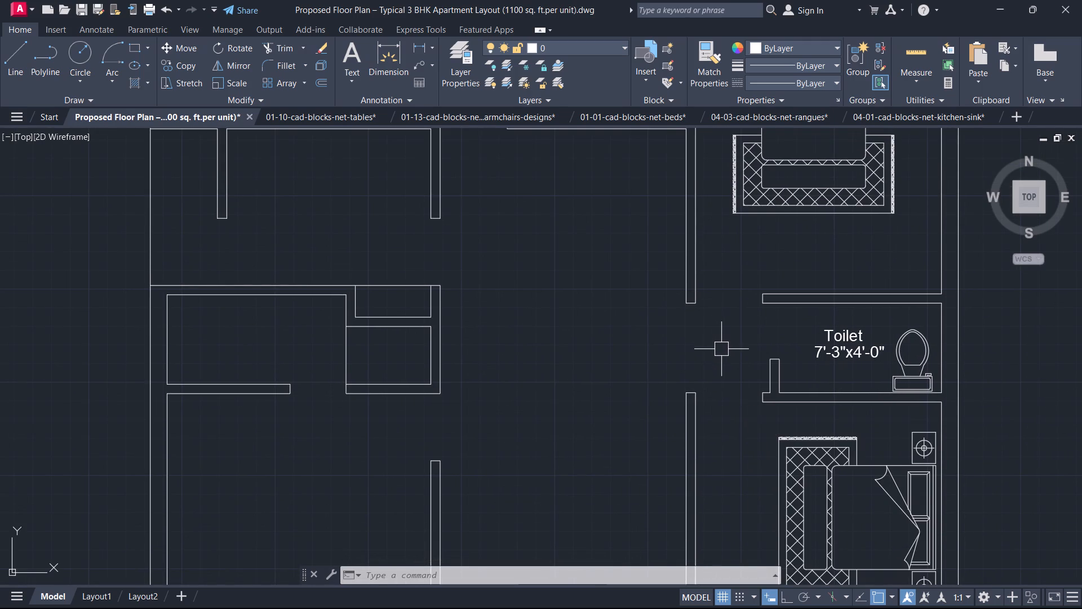
middle_click_drag(721, 350, 928, 372)
scroll(932, 372, "down", 1)
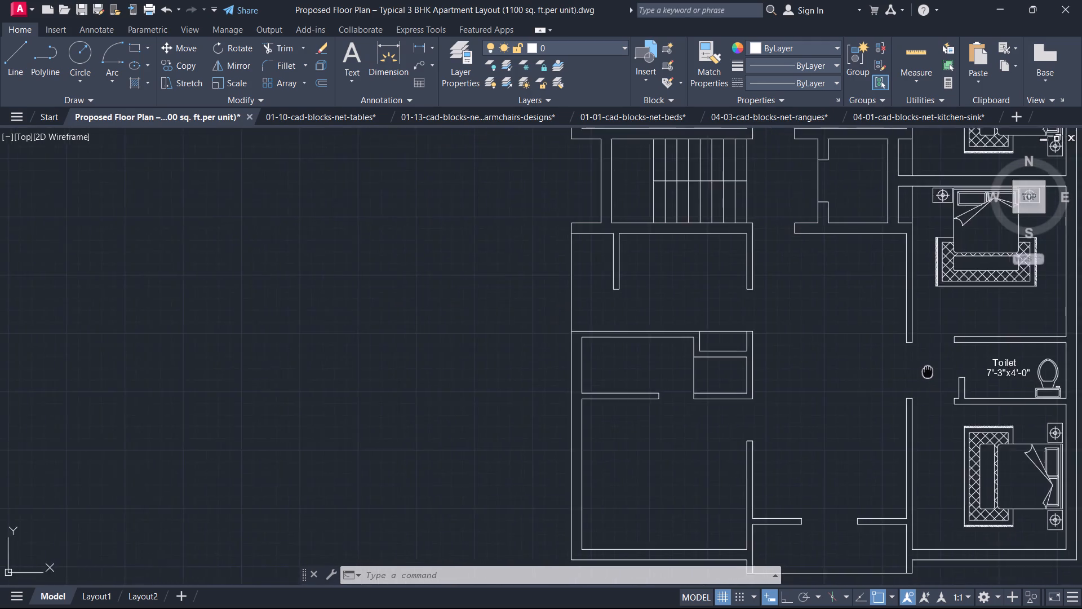
scroll(928, 372, "down", 1)
middle_click_drag(928, 372, 787, 407)
middle_click_drag(794, 250, 836, 466)
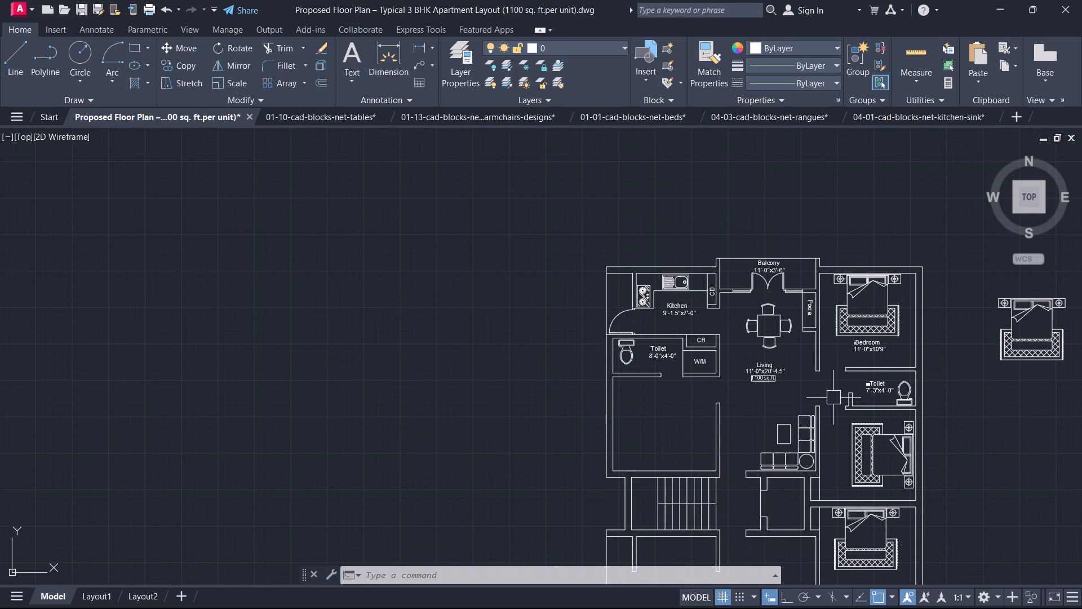
middle_click_drag(819, 399, 862, 381)
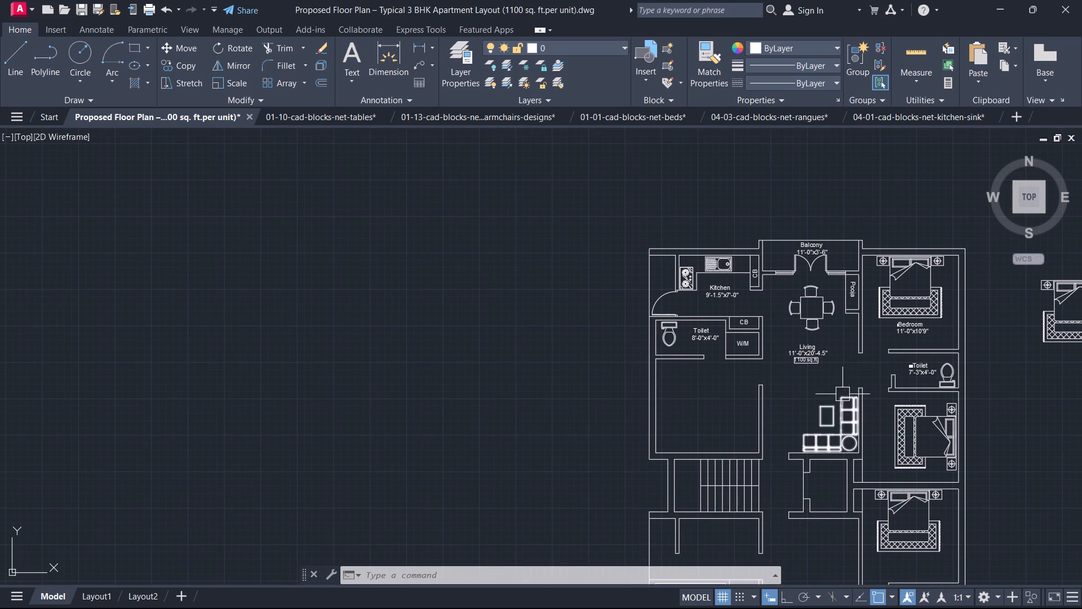
middle_click_drag(724, 409, 760, 375)
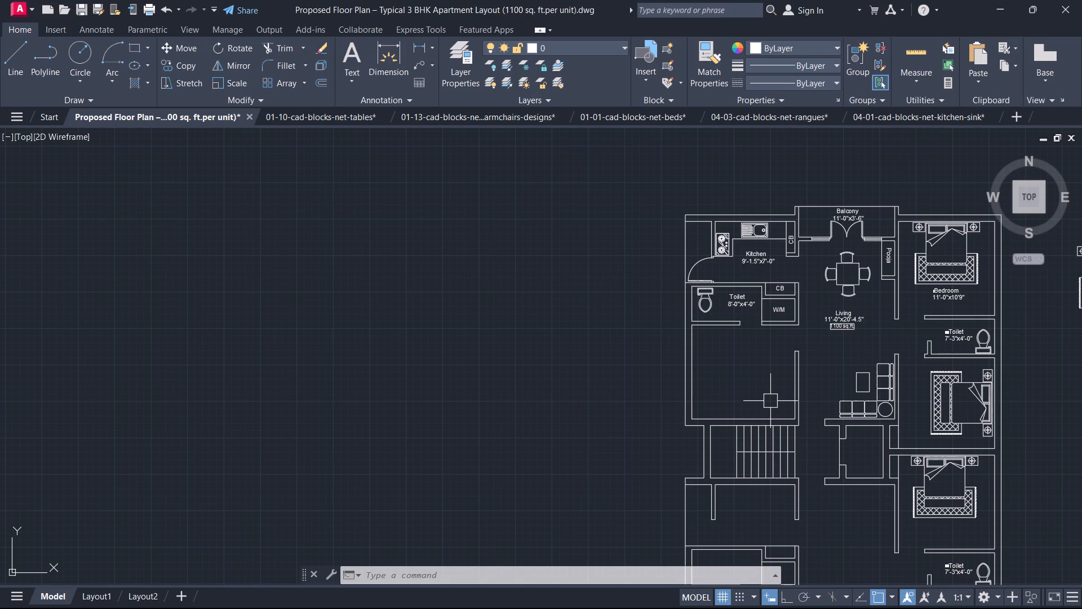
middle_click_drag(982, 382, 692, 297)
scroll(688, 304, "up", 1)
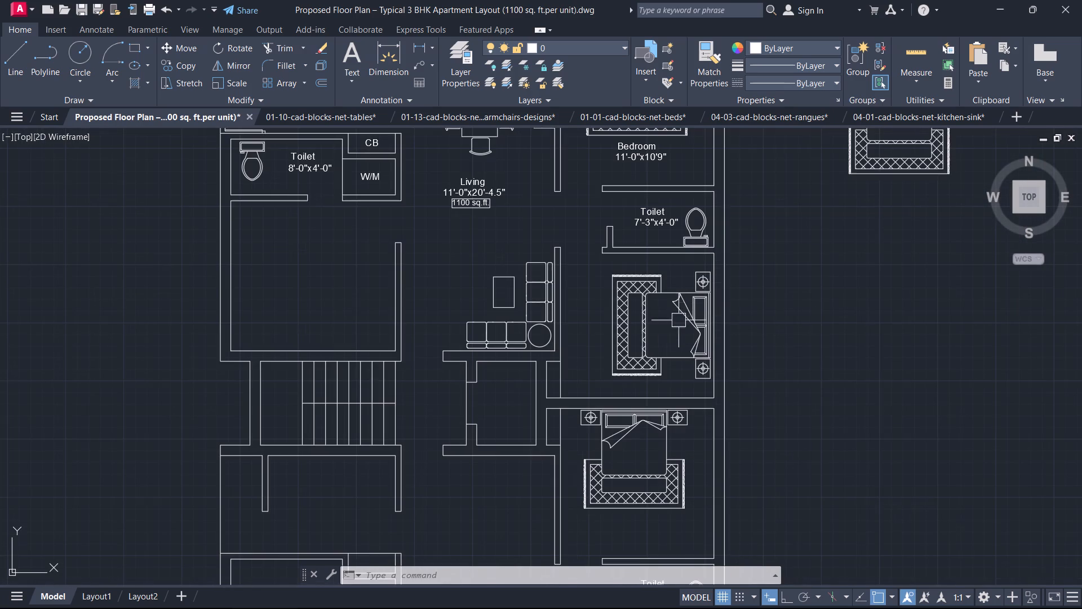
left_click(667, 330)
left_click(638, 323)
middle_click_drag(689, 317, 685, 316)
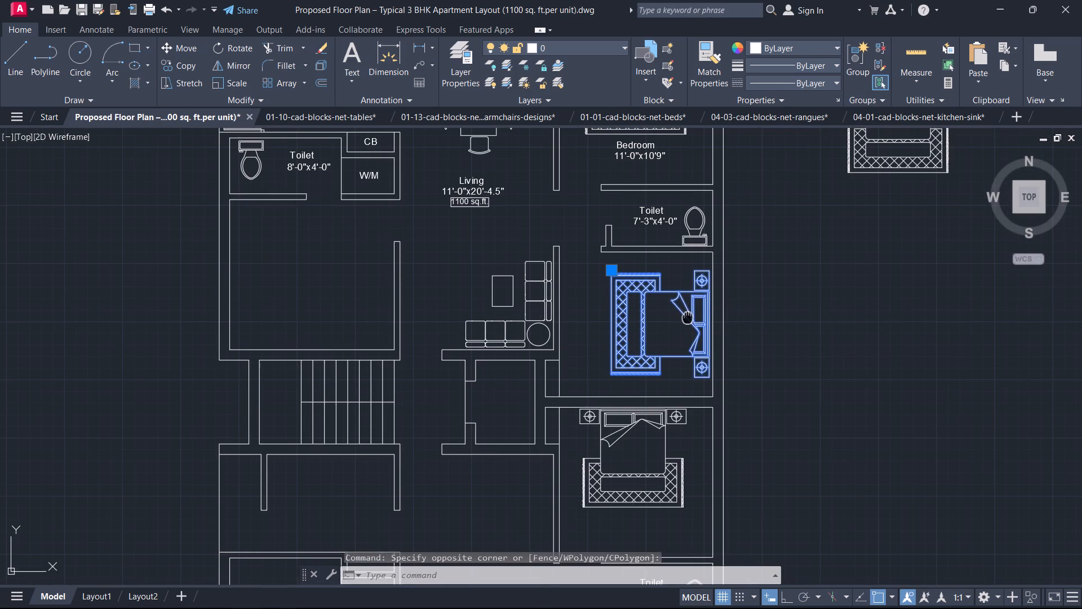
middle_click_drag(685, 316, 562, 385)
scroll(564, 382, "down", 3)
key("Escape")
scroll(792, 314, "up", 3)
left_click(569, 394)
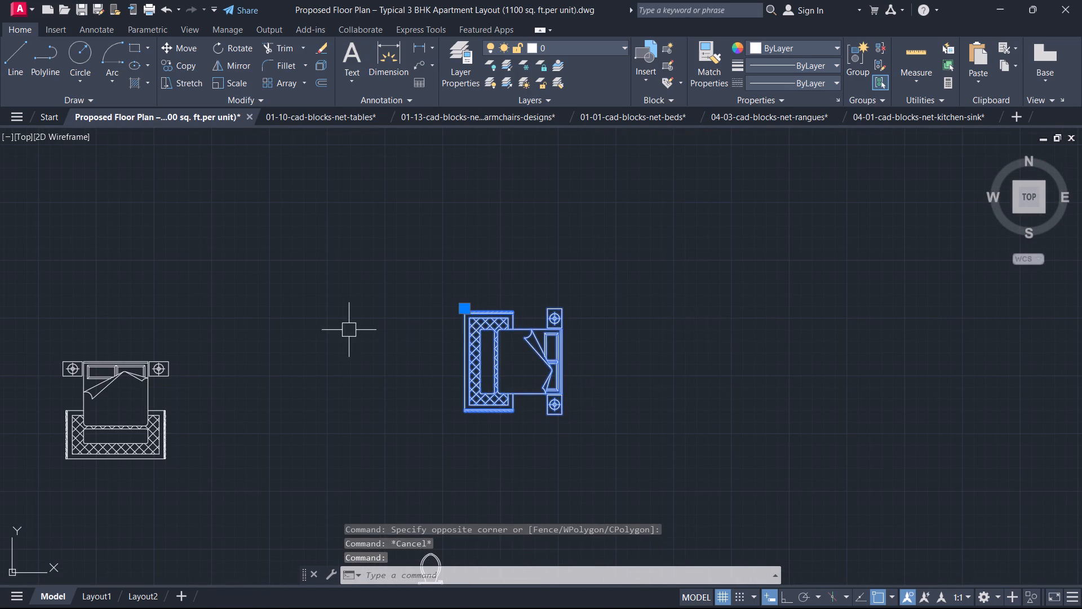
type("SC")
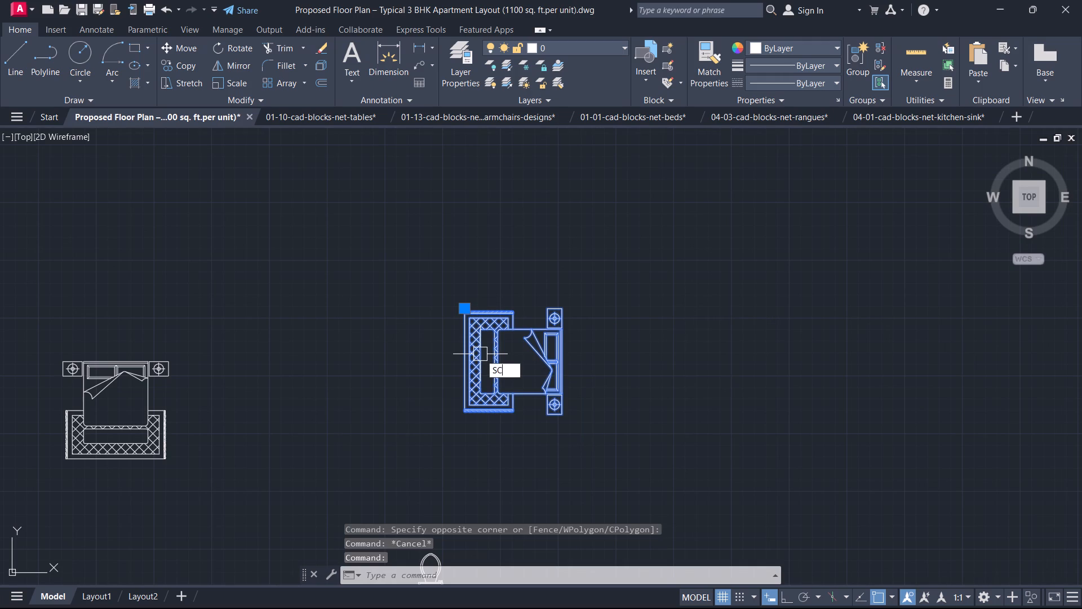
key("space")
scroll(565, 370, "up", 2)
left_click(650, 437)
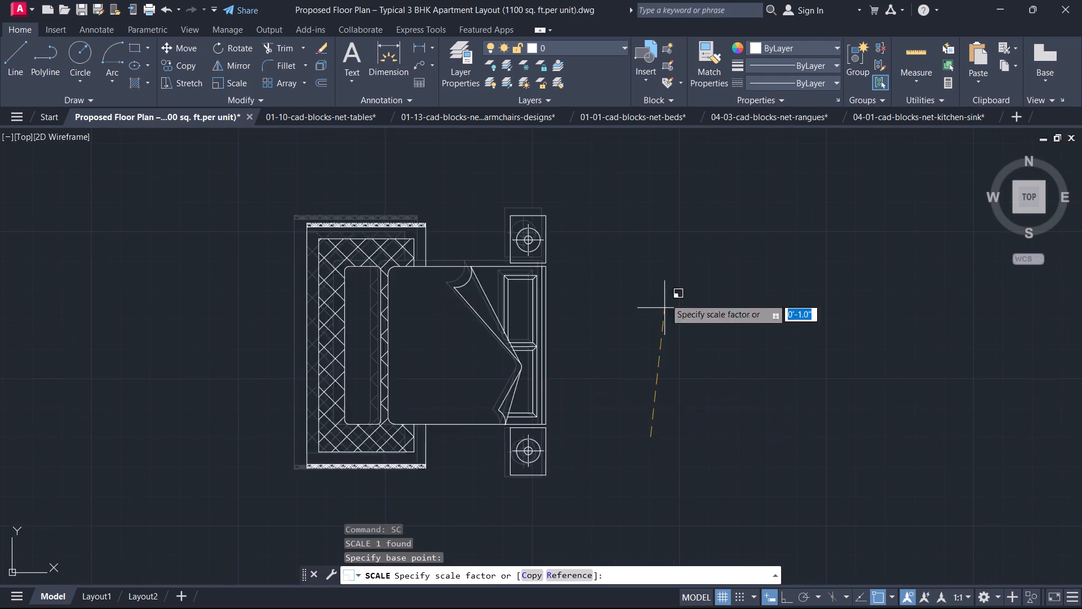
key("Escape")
Examine both units' layouts and the spare bed and toilet blocks beside the plan for what is still unfurnished.
scroll(648, 227, "down", 4)
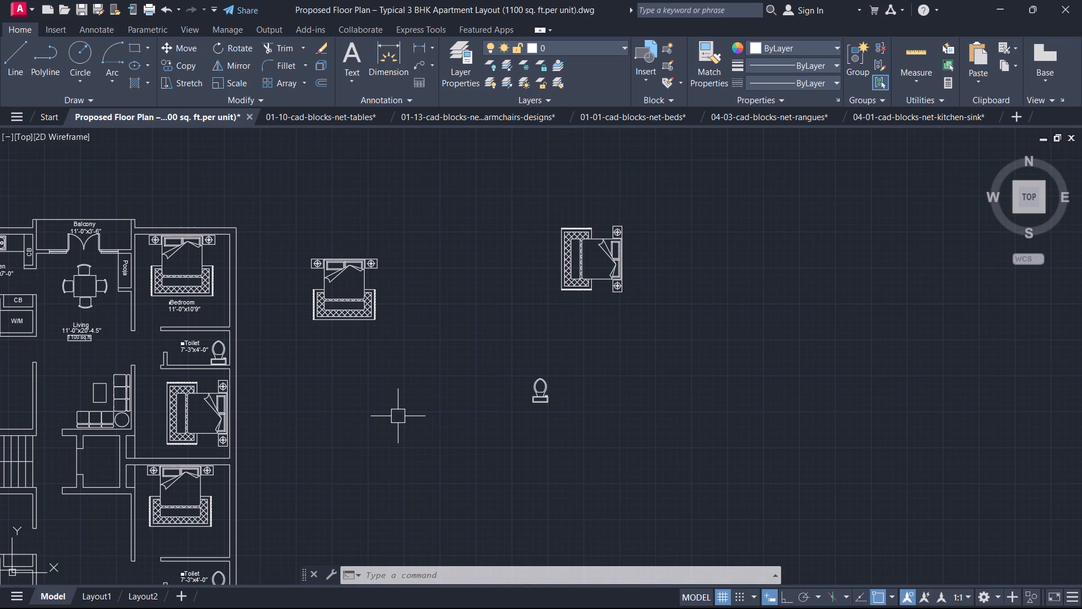
scroll(472, 370, "down", 1)
middle_click_drag(473, 370, 666, 308)
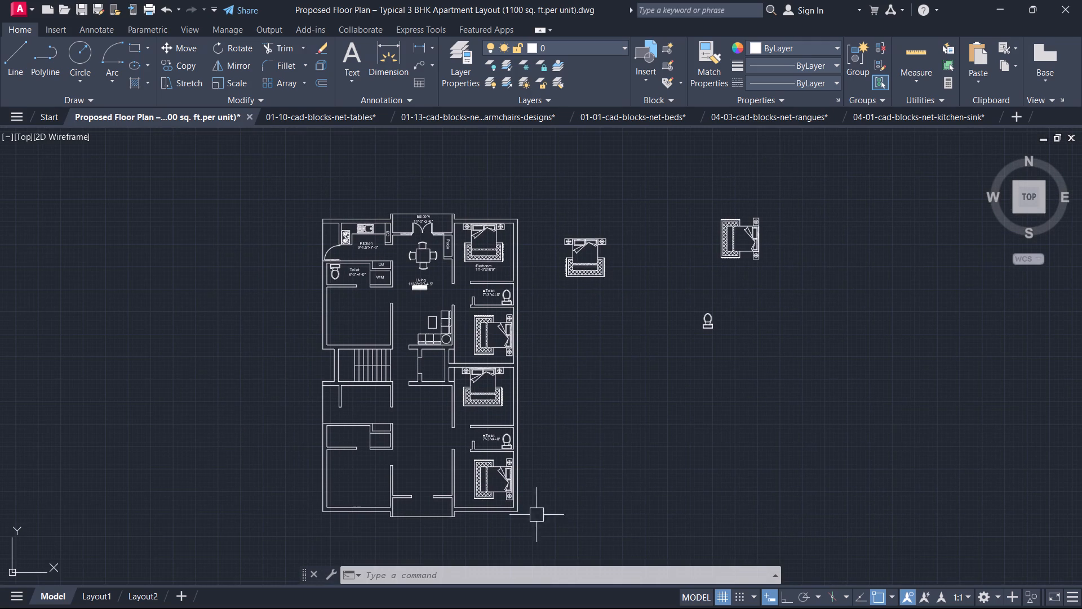
middle_click_drag(360, 452, 450, 513)
scroll(357, 449, "up", 1)
scroll(447, 214, "up", 1)
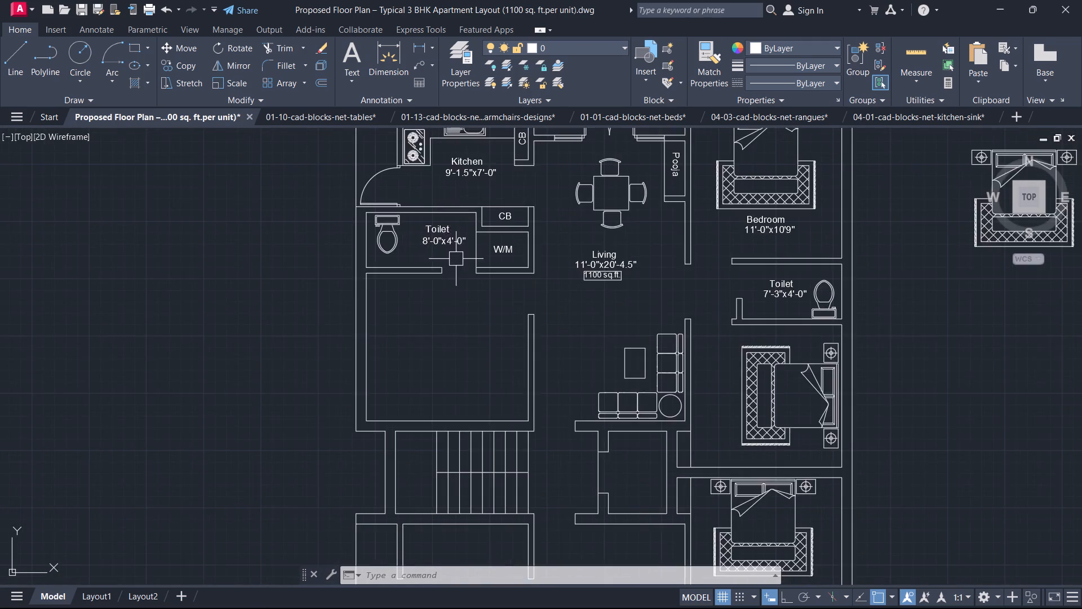
scroll(457, 271, "up", 1)
scroll(461, 311, "down", 2)
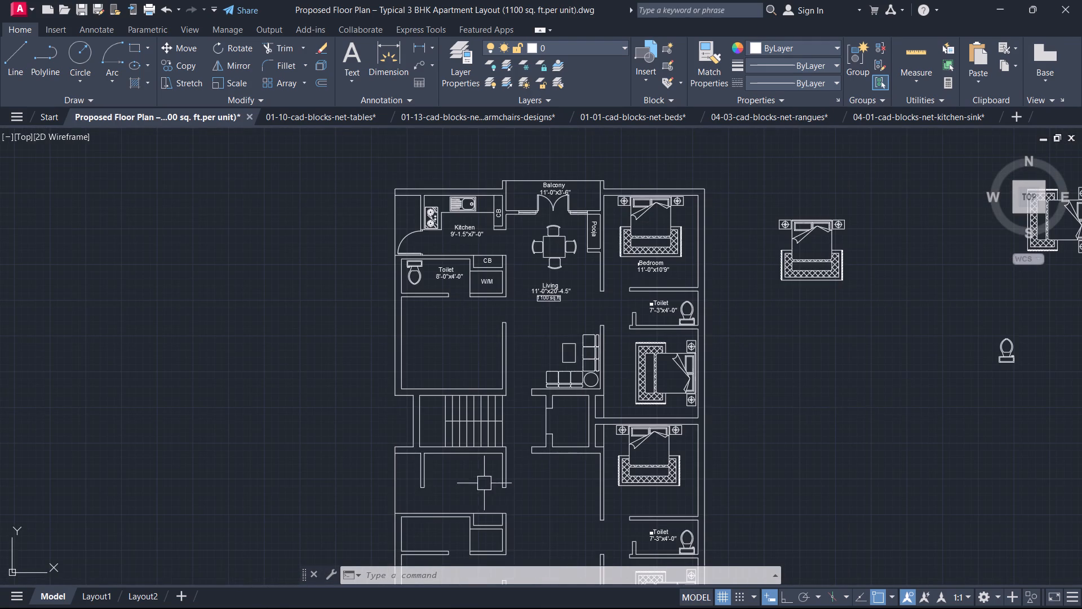
scroll(845, 346, "down", 1)
middle_click_drag(844, 345, 691, 398)
scroll(853, 340, "up", 1)
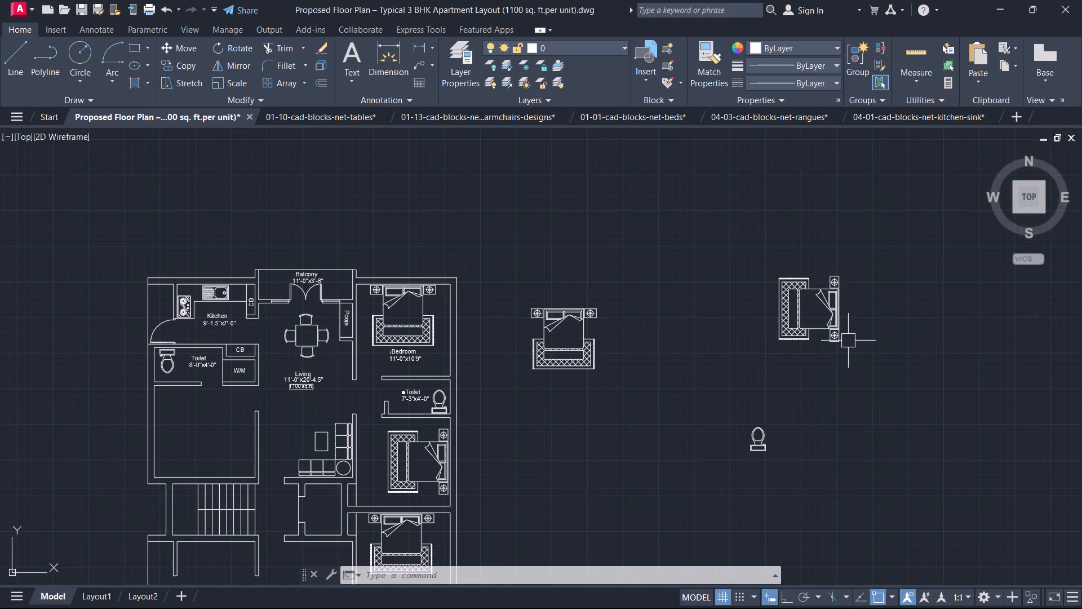
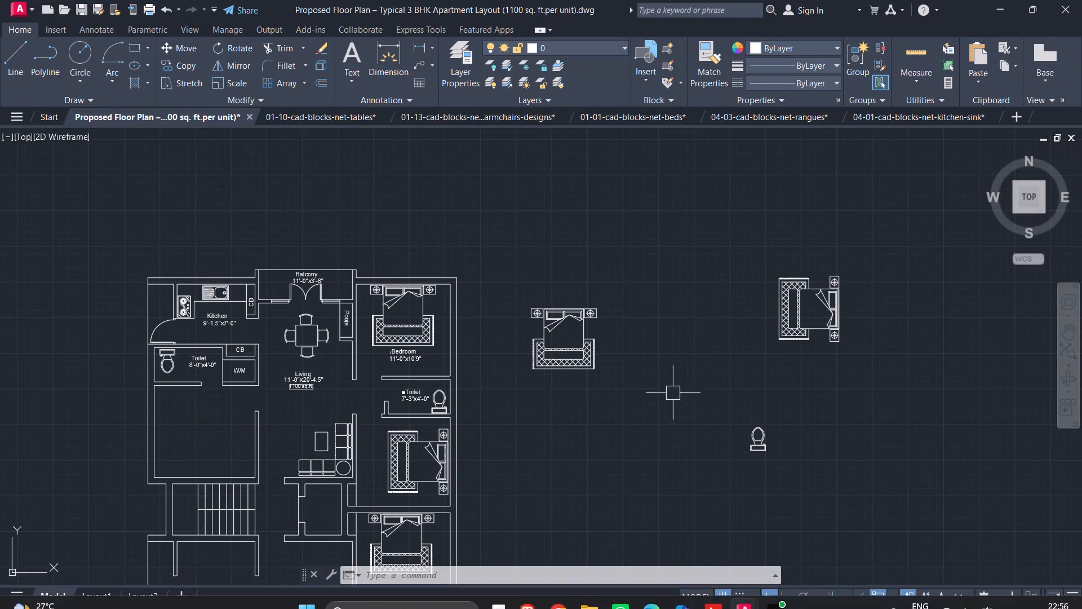
Examine both units' rooms, from the kitchen and west bedroom past the staircase and lift, for missing furniture and labels.
middle_click_drag(642, 412, 815, 363)
middle_click_drag(758, 390, 953, 333)
middle_click_drag(917, 330, 889, 314)
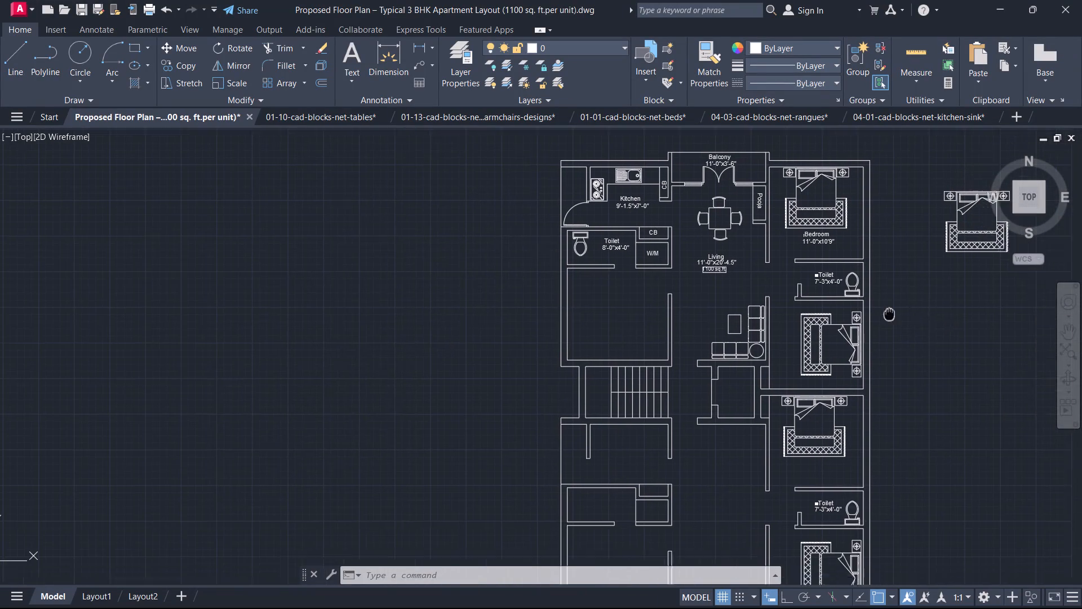
middle_click_drag(889, 314, 859, 307)
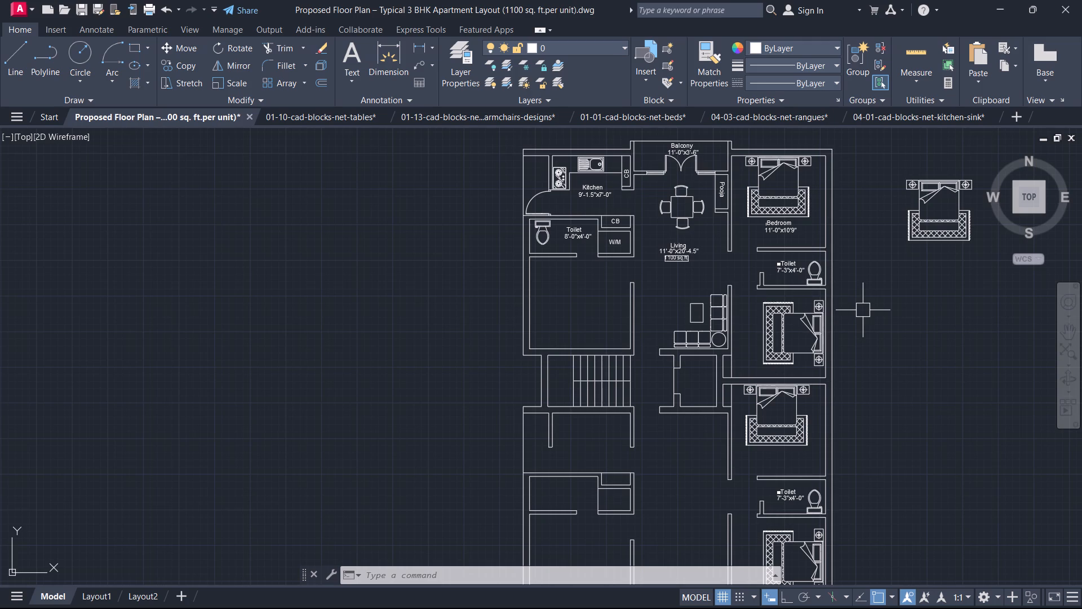
middle_click_drag(535, 222, 617, 253)
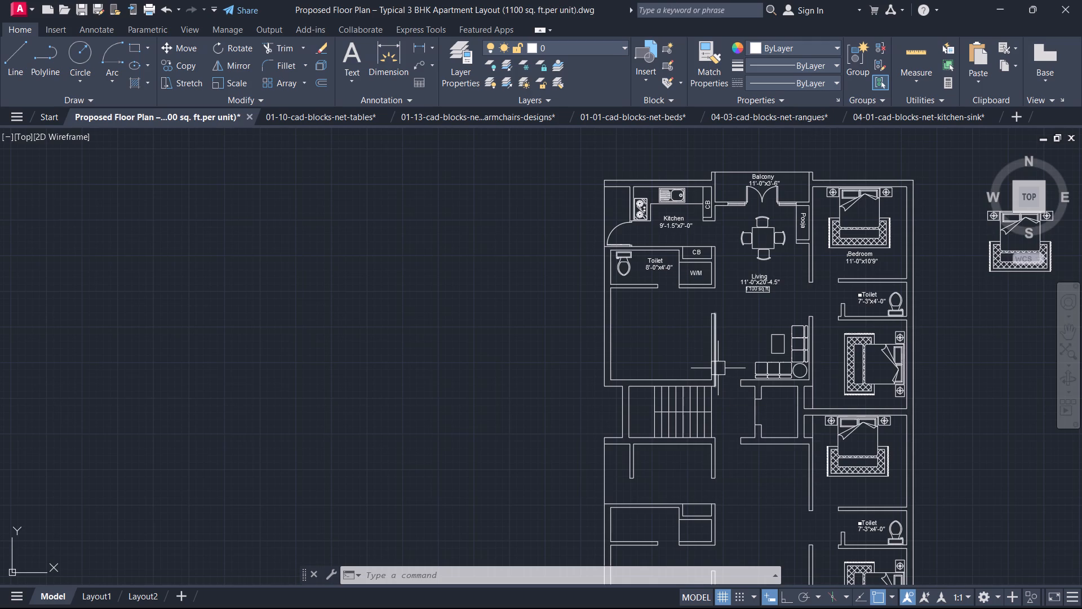
middle_click_drag(662, 304, 543, 296)
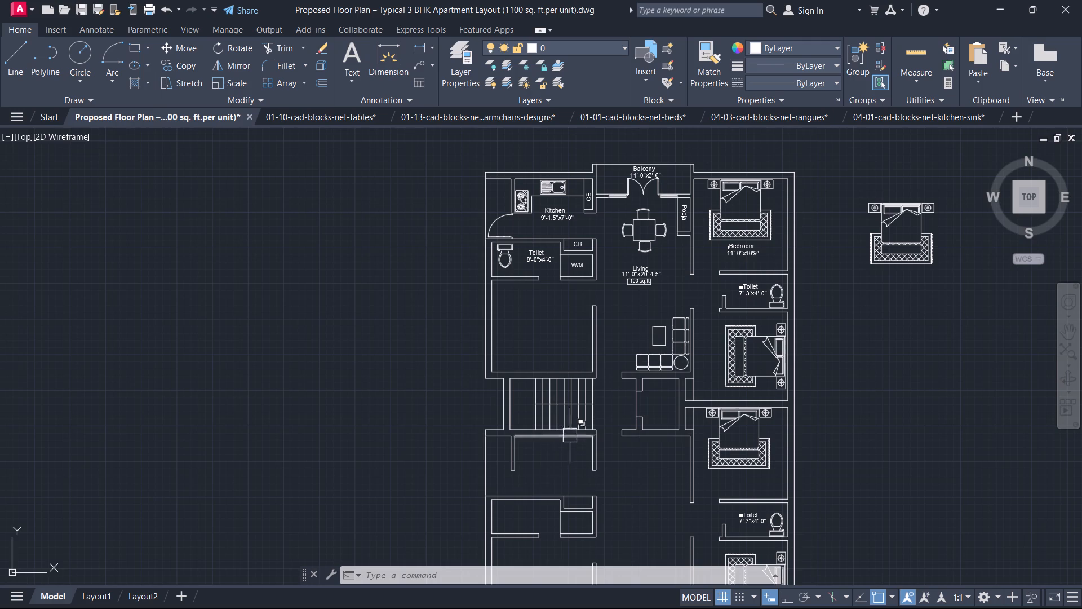
middle_click_drag(601, 461, 586, 418)
middle_click_drag(601, 431, 598, 432)
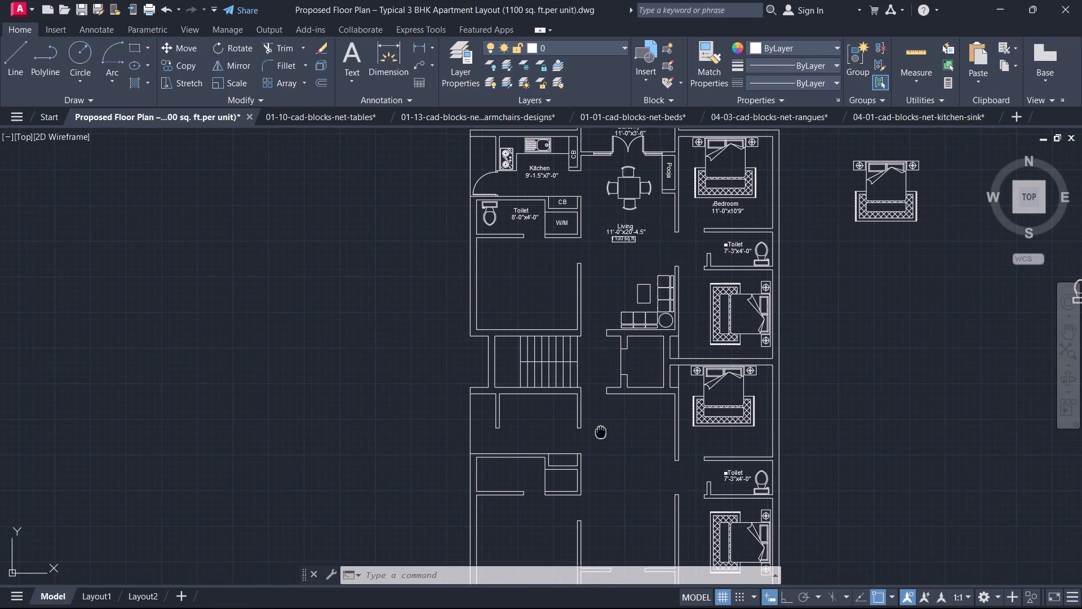
middle_click_drag(598, 432, 601, 424)
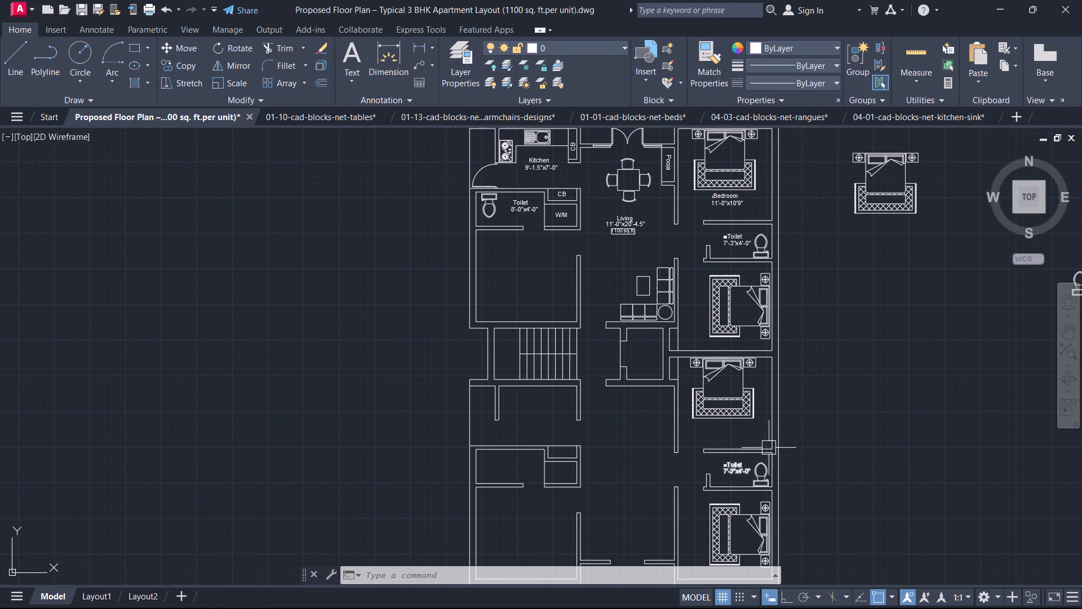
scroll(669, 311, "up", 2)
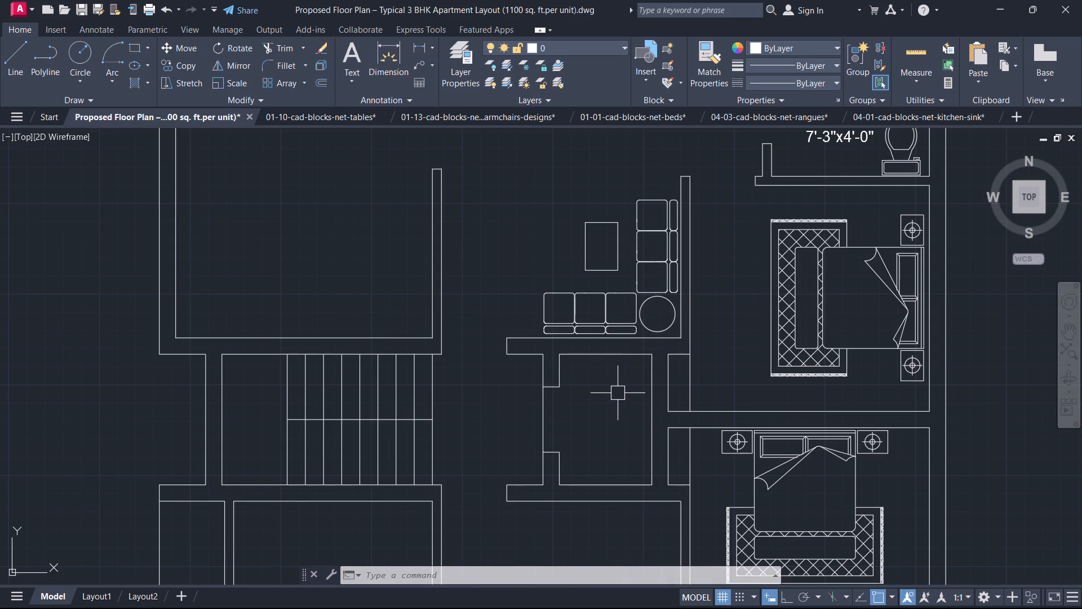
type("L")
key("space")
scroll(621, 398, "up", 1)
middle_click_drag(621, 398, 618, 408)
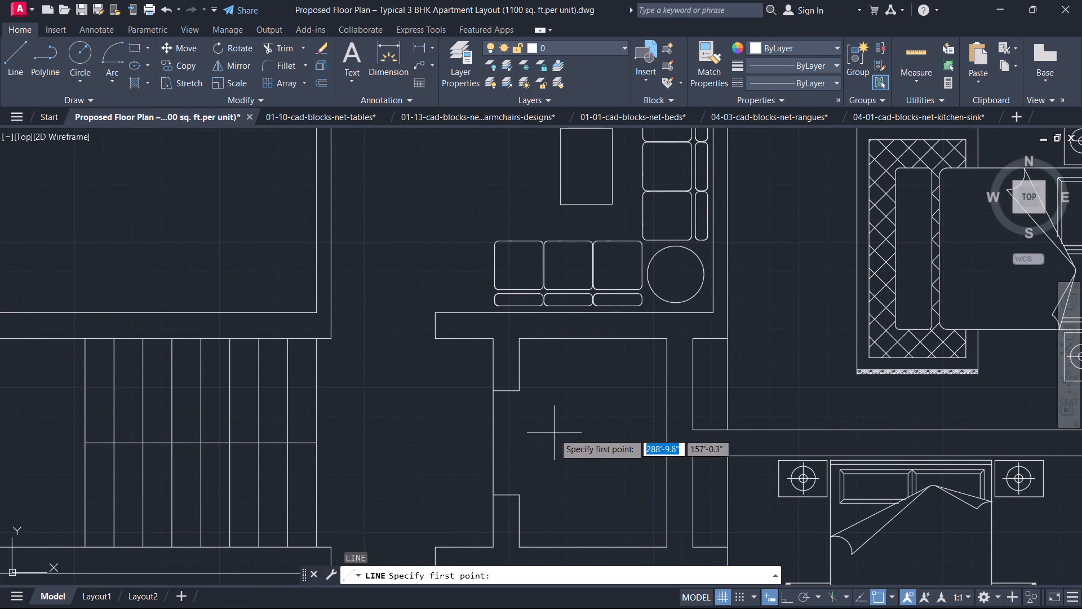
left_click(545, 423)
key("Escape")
Add multiline text inside the lift shaft beside the staircase lobby, reading Lift with 4'-3"x6'-0" on the second line.
key("t")
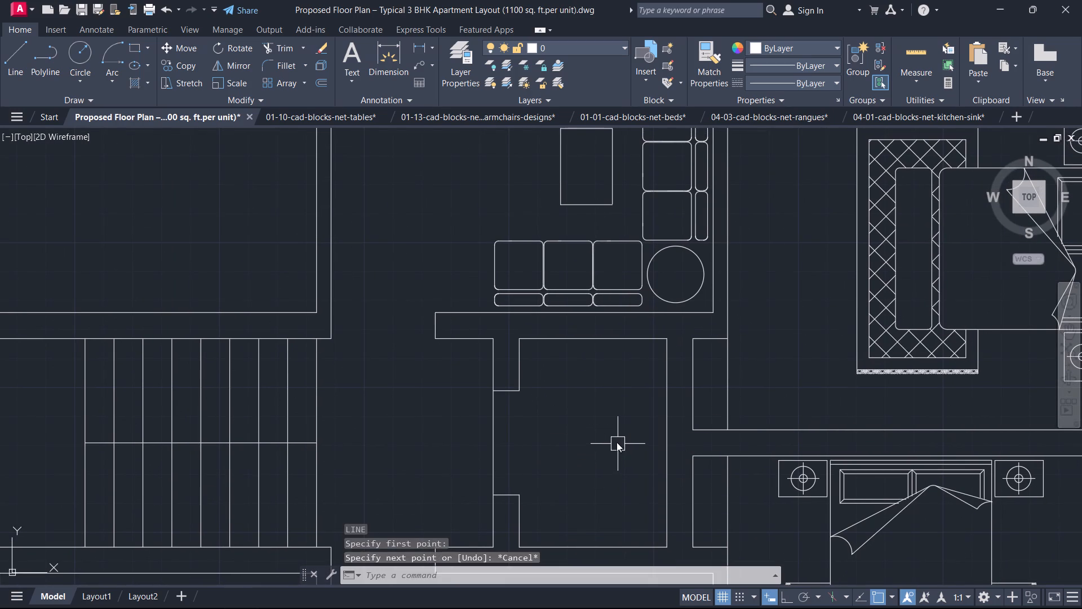
key("space")
left_click(544, 419)
left_click(660, 465)
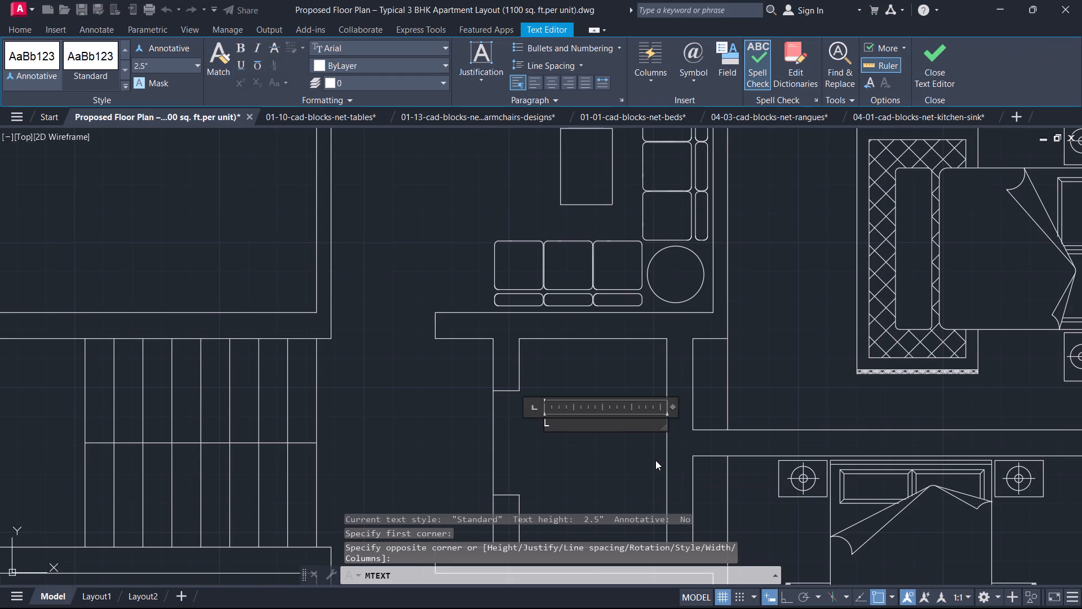
type("ift")
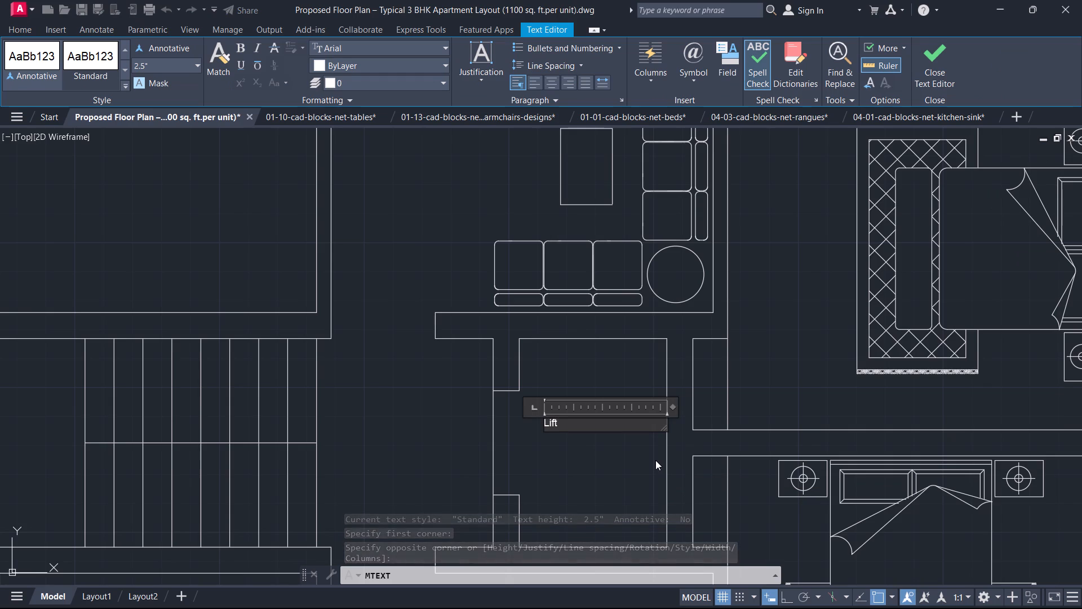
key("Return")
type("4'")
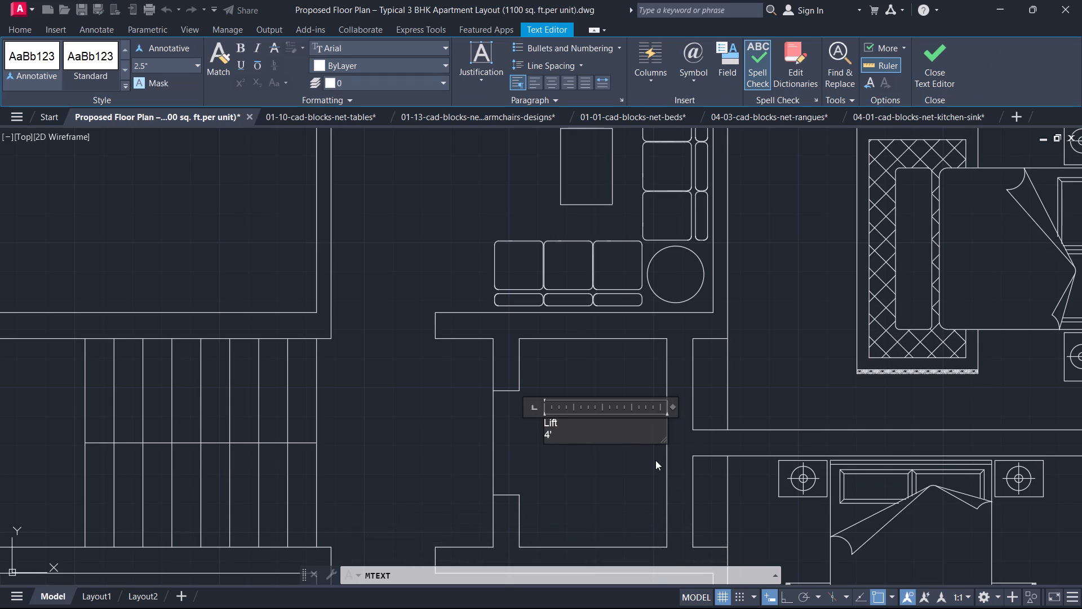
type("-3")
key("shift+quotedbl")
key("x")
key("6")
key("apostrophe")
type("-0\"")
Indent the word Lift by five spaces over the dimension line of the label.
key("Up")
key("Left")
key("Left")
key("Left")
key("Left")
key("space")
key("space")
key("space")
key("space")
key("space")
Set the text height of both lines of the Lift label to 6".
key("shift+Down")
key("shift+Right")
key("shift+Right")
key("shift+Right")
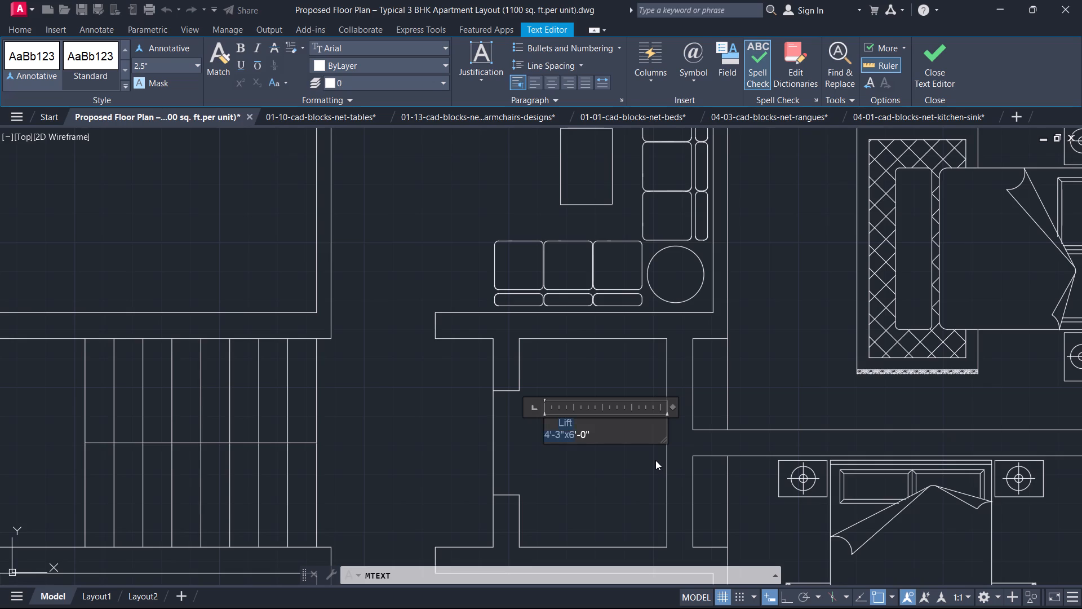
key("shift+Right")
key("shift+Right")
key("shift+Right")
key("shift+Right")
left_click(162, 67)
key("6")
key("Return")
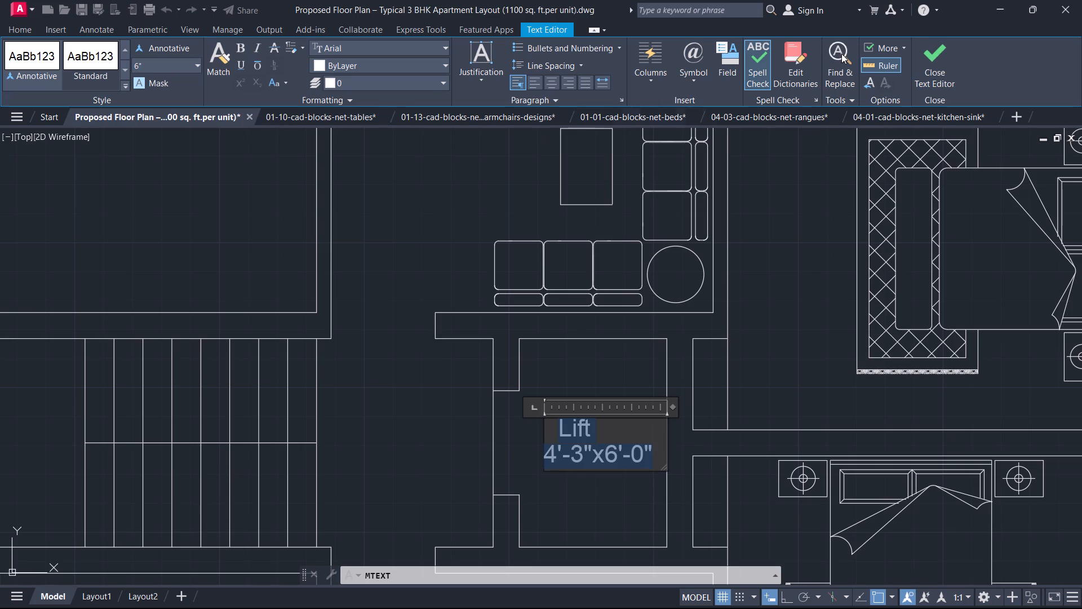
Indent the word Lift further so it sits centred above 4'-3"x6'-0", and finish editing the label.
left_click(559, 436)
key("space")
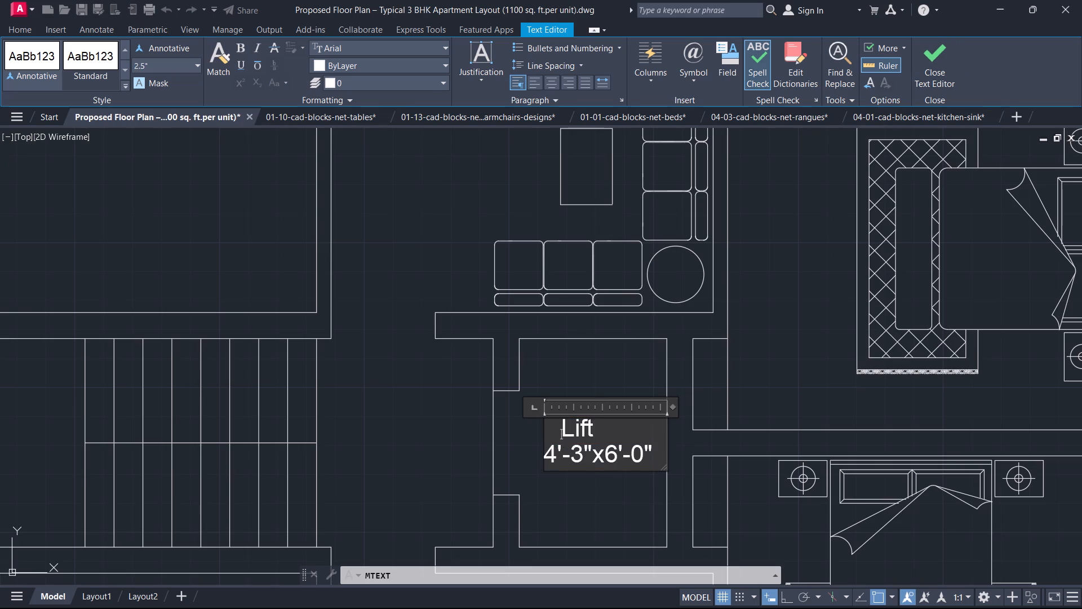
key("space")
key("space")
key("space")
key("space")
key("space")
left_click(939, 70)
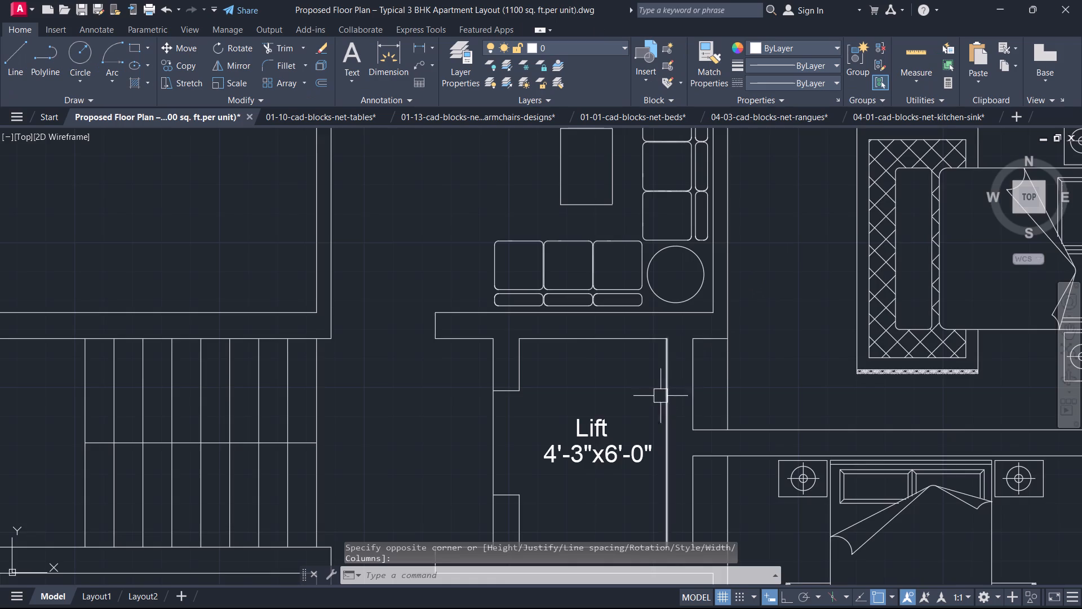
Review the lift label, the unfurnished west rooms and the spare bed and toilet blocks beside the plan.
scroll(654, 402, "down", 1)
middle_click_drag(653, 402, 617, 367)
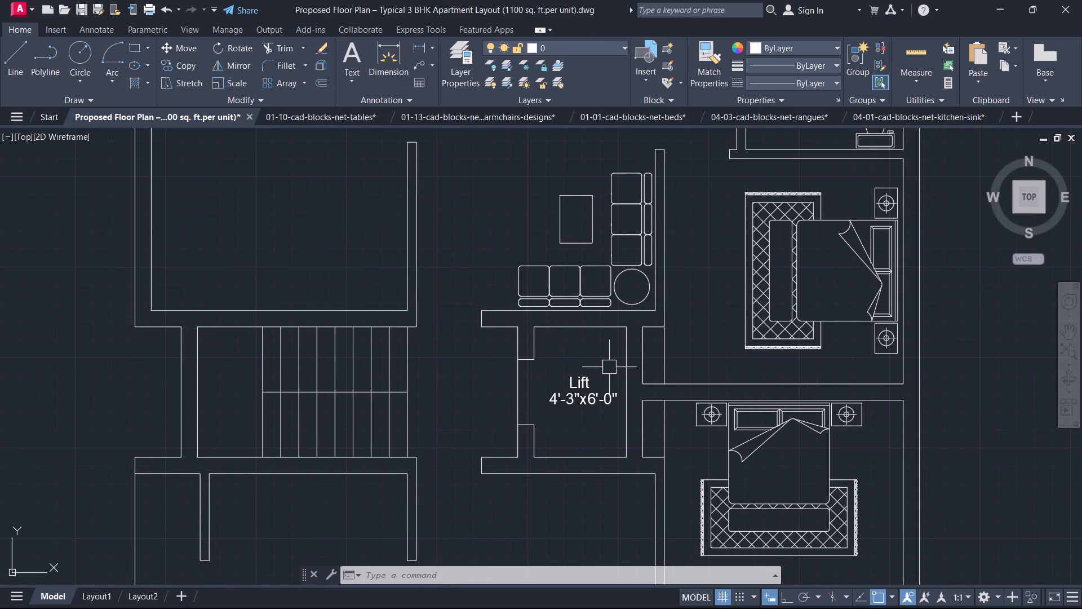
scroll(371, 348, "down", 2)
middle_click_drag(371, 348, 444, 433)
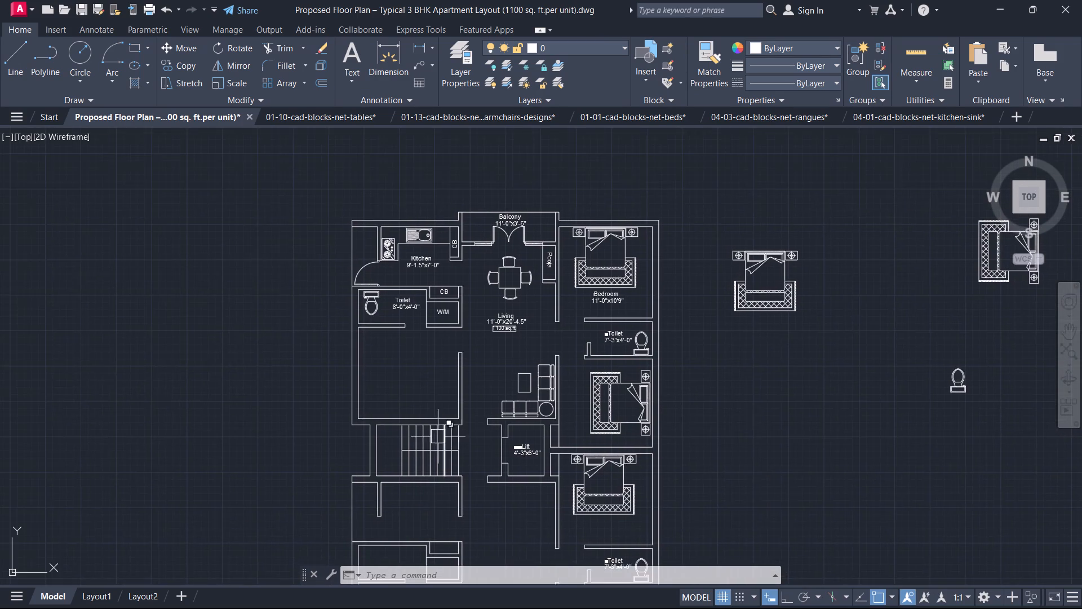
scroll(642, 332, "up", 1)
scroll(744, 330, "down", 3)
middle_click_drag(746, 332, 613, 329)
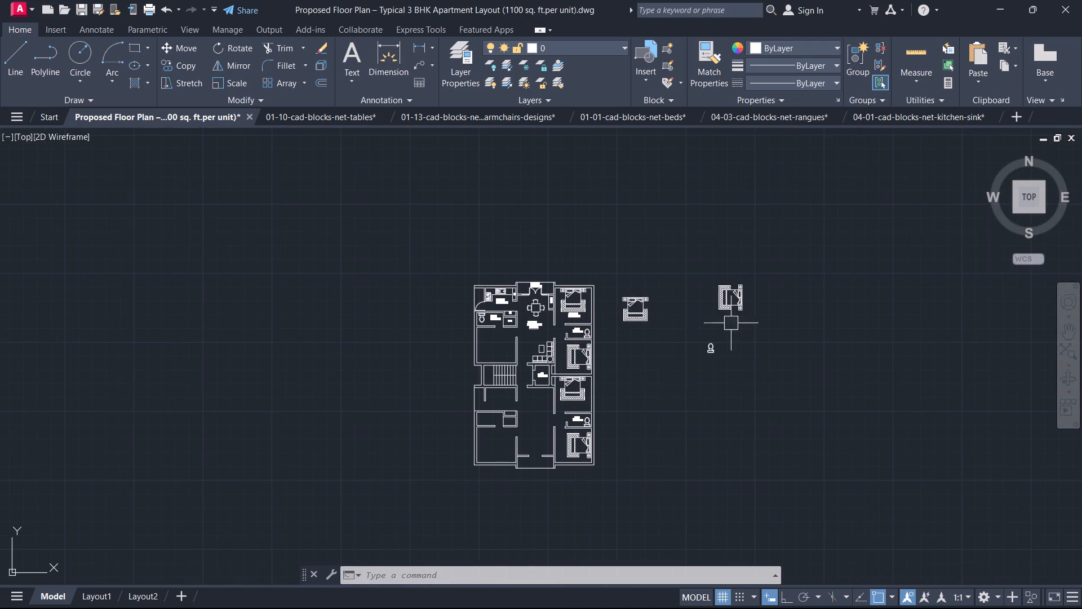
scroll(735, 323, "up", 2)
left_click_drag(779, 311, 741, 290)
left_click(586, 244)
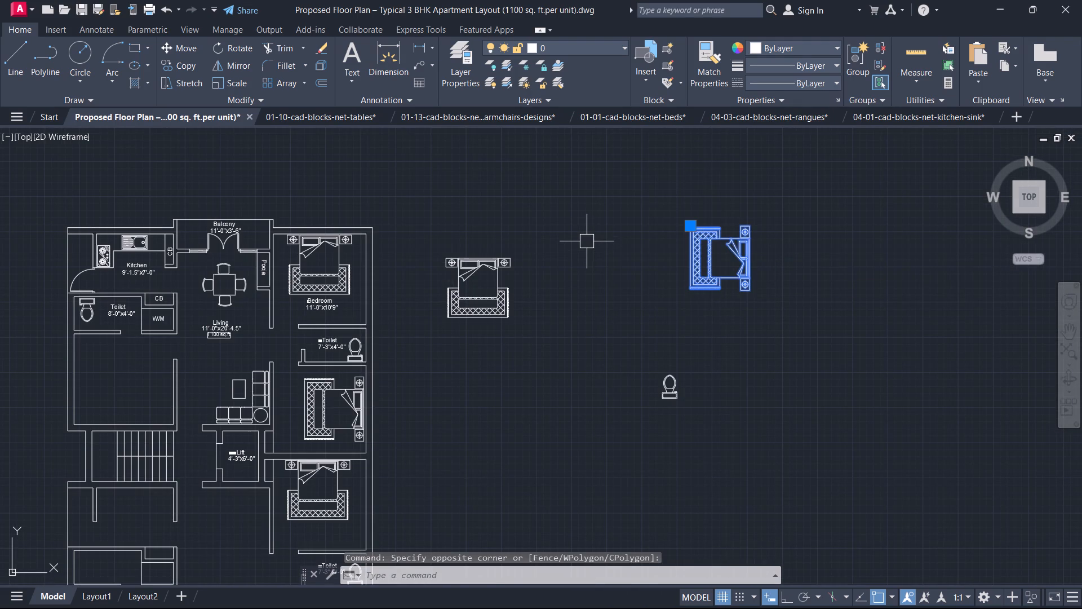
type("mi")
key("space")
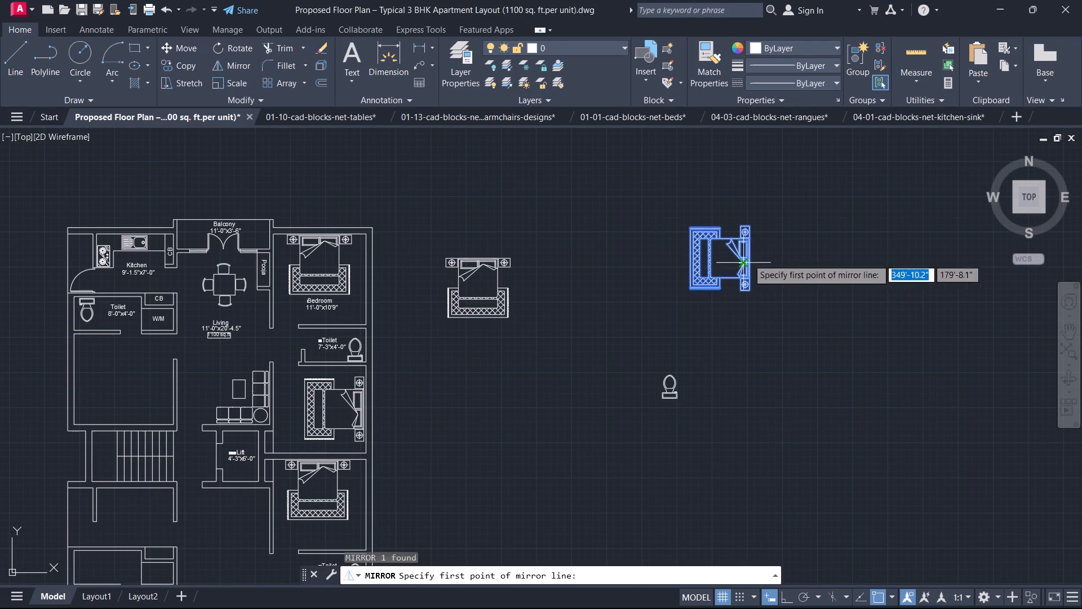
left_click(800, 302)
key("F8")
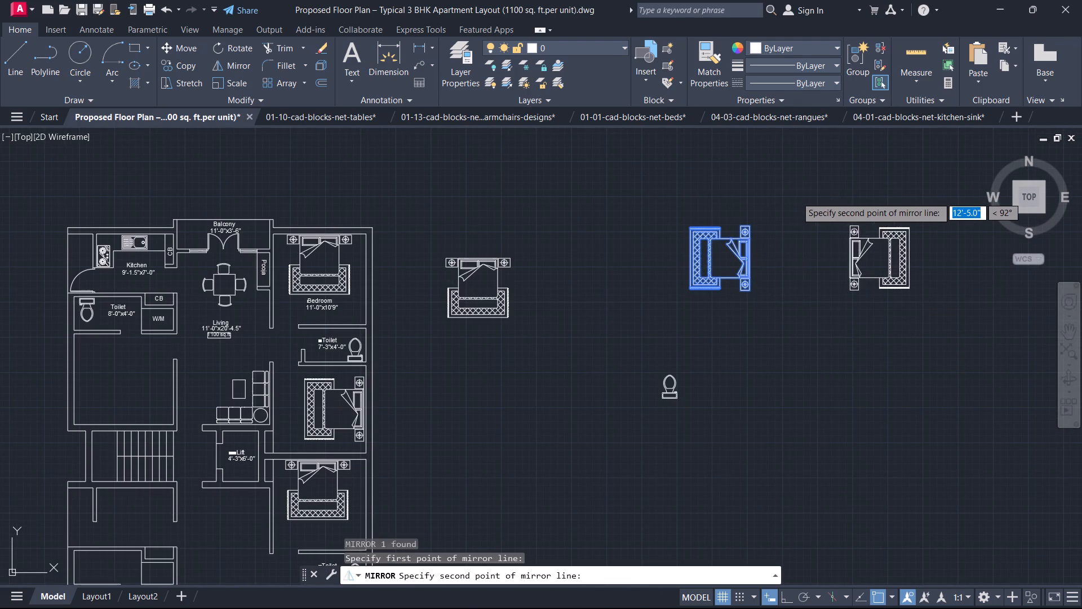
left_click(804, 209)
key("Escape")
Mirror the spare bed with its headboard facing east about a vertical line beside it, erasing the original.
left_click_drag(784, 316, 774, 309)
left_click(649, 201)
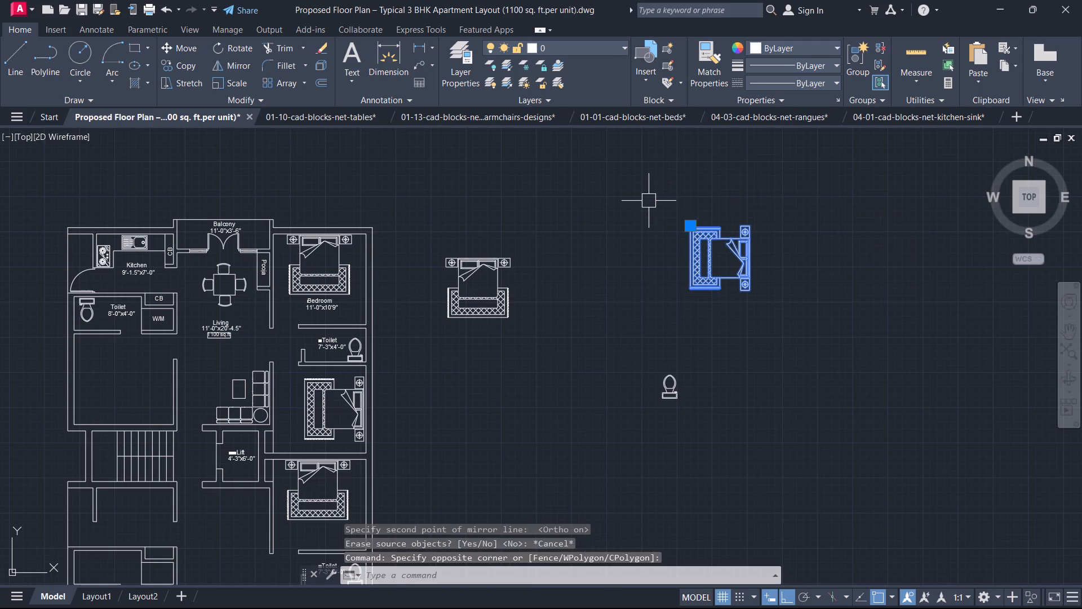
key("space")
left_click_drag(784, 306, 786, 290)
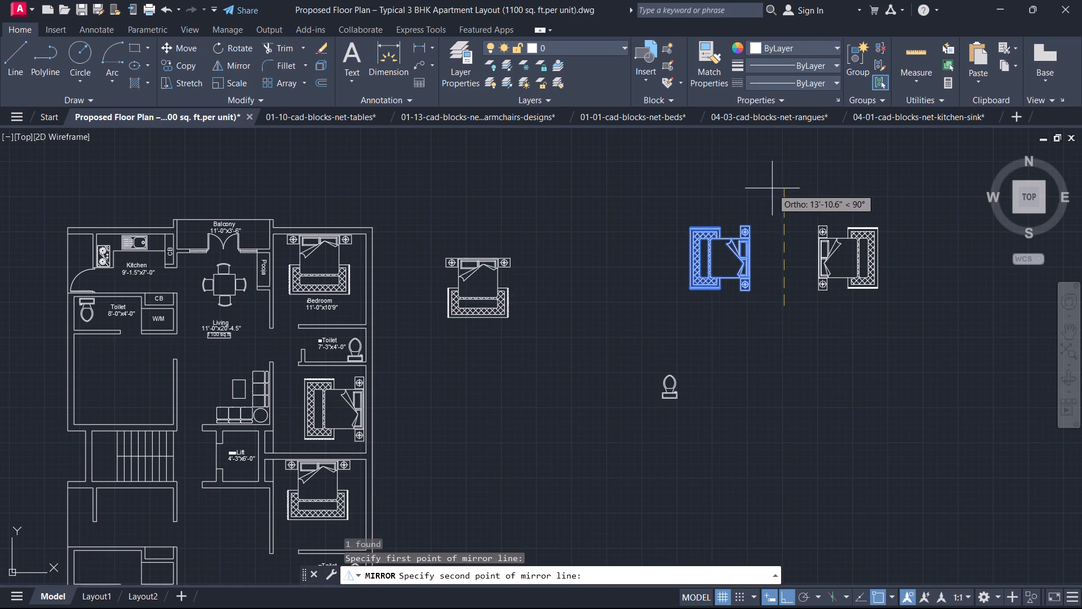
left_click(782, 194)
Complete the spare bed's mirror about the vertical line, erasing the original.
left_click_drag(802, 227, 783, 195)
Copy the mirrored bed from its headboard edge to the west wall of the unfurnished room below the 8'-0"x4'-0" toilet.
left_click(835, 263)
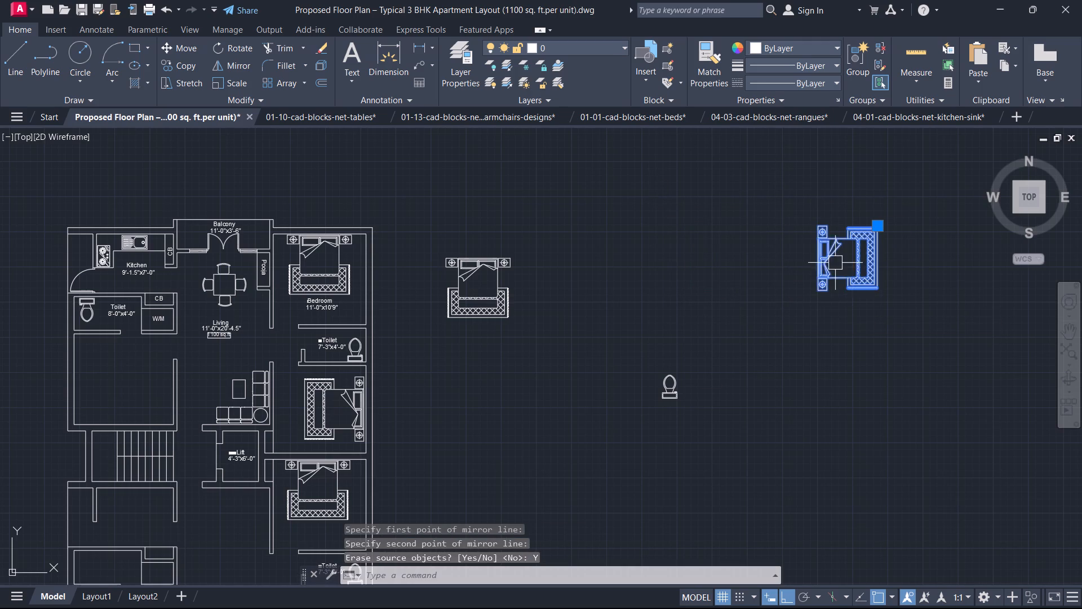
middle_click_drag(844, 285, 780, 264)
type("co")
key("space")
scroll(777, 264, "up", 3)
middle_click_drag(685, 179, 682, 295)
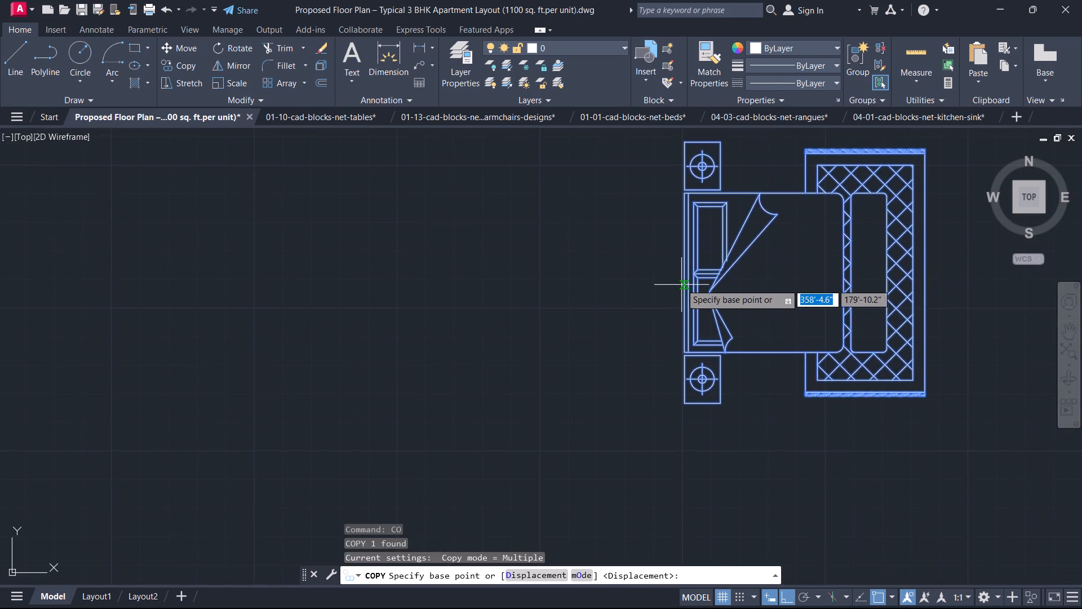
scroll(681, 284, "up", 2)
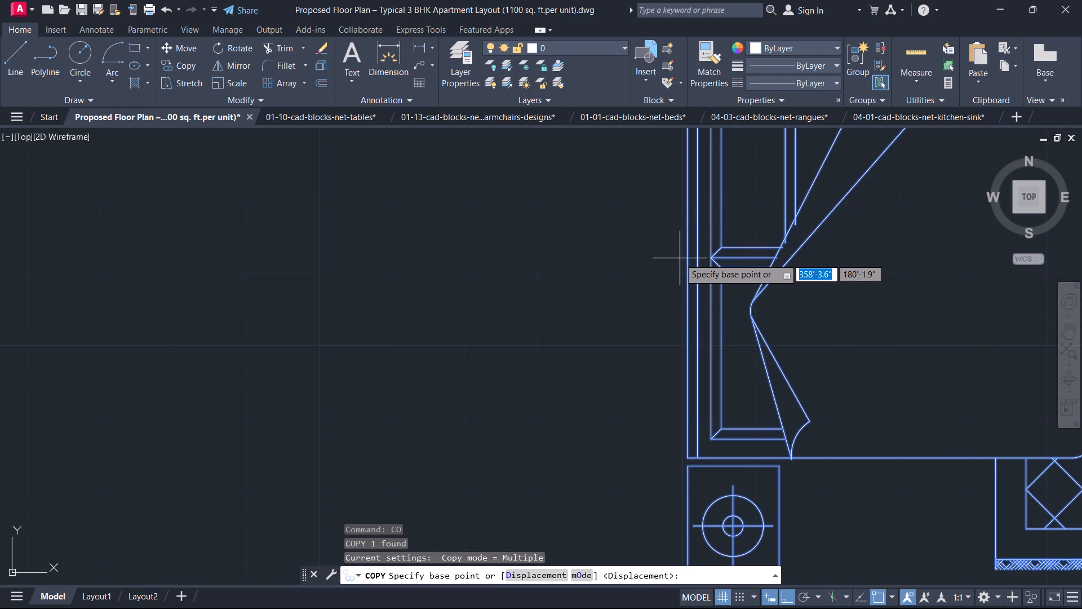
left_click(679, 254)
scroll(643, 271, "down", 5)
middle_click_drag(575, 269, 847, 246)
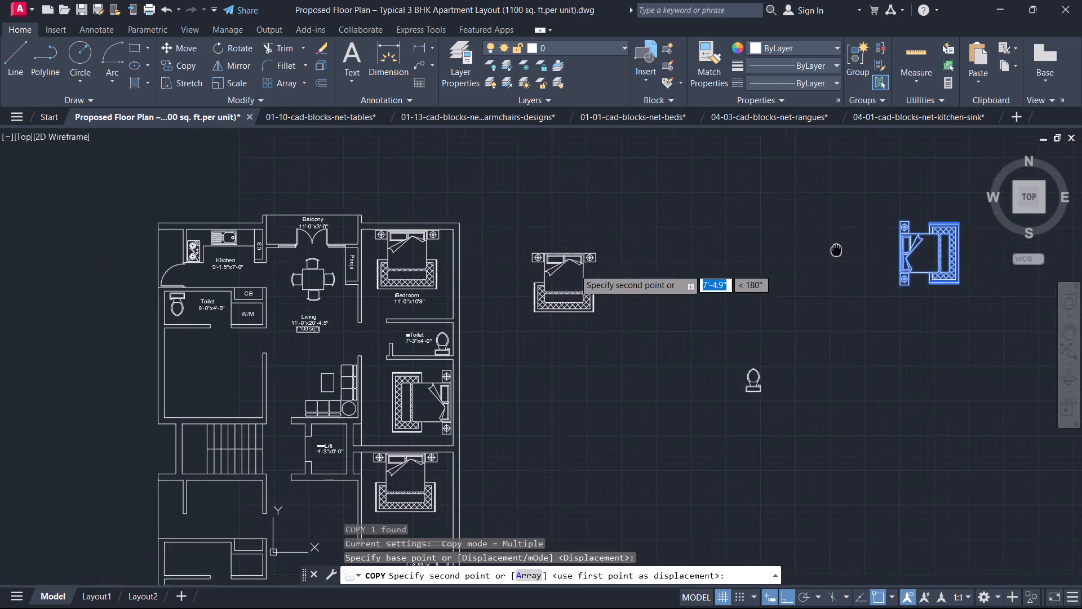
middle_click_drag(847, 246, 850, 245)
scroll(199, 373, "up", 2)
middle_click_drag(199, 373, 255, 314)
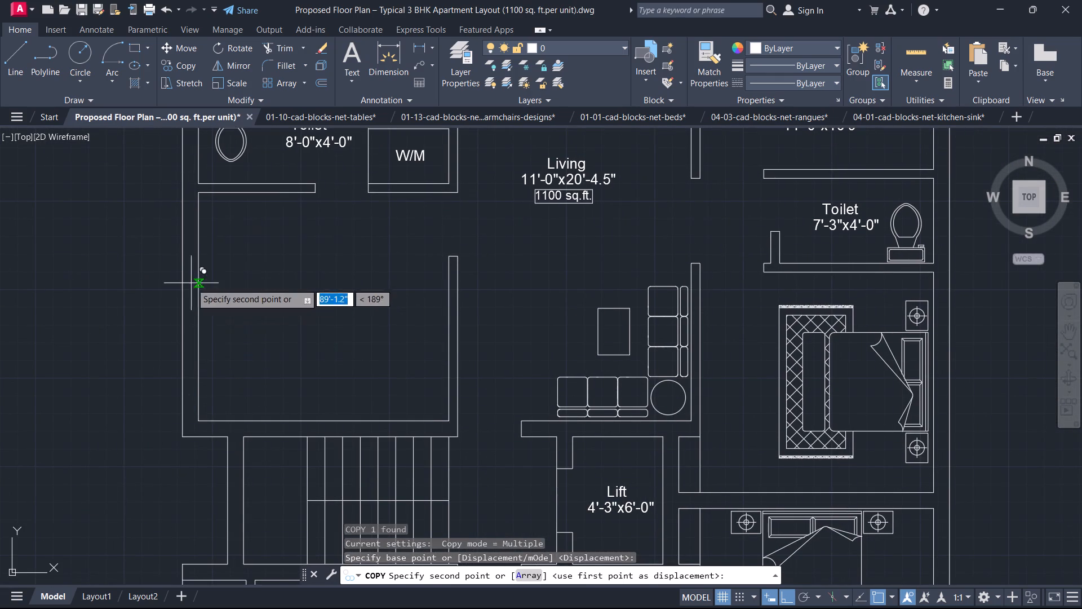
left_click(197, 312)
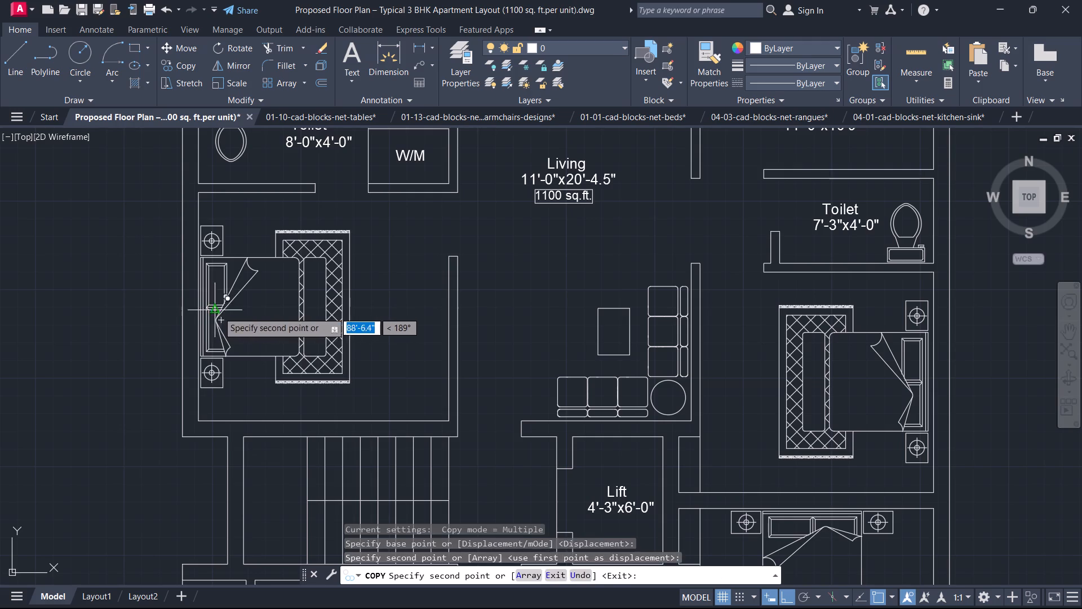
key("Escape")
Add a two-line text label reading Bedroom and 11'-9"x10'-9" beside the newly placed bed in the west bedroom.
scroll(342, 373, "down", 1)
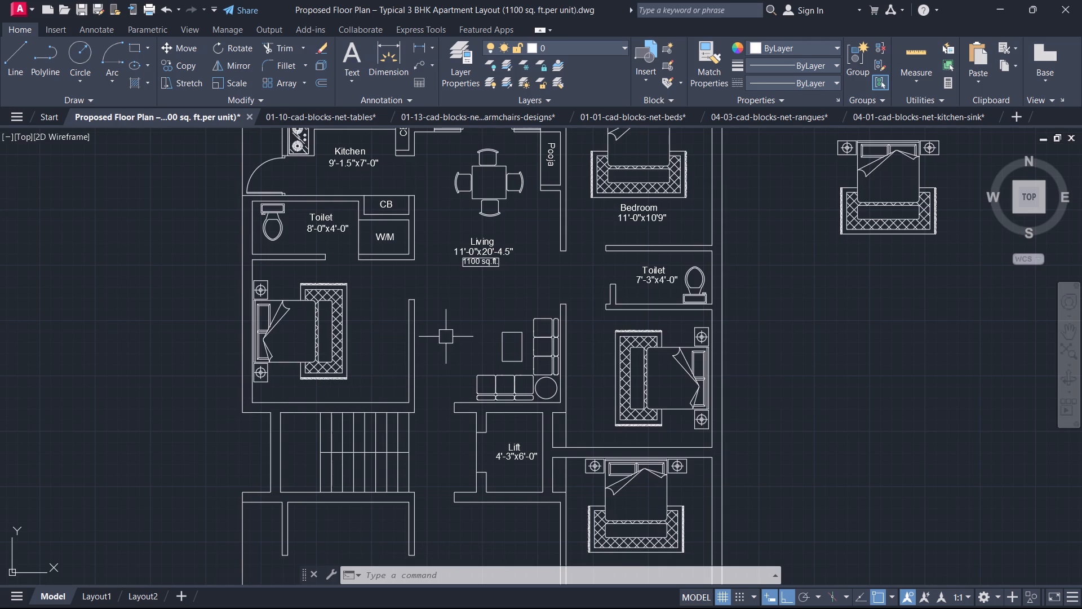
middle_click_drag(446, 336, 513, 363)
scroll(446, 336, "down", 1)
type("t")
key("space")
scroll(361, 345, "up", 2)
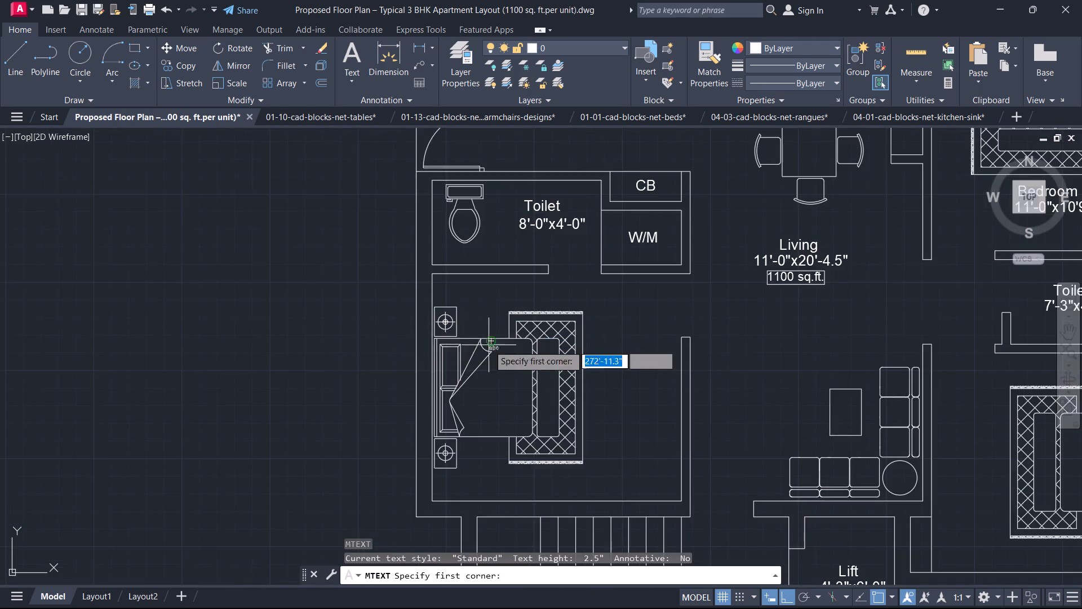
scroll(544, 360, "up", 1)
middle_click_drag(570, 370, 444, 335)
left_click_drag(495, 345, 501, 350)
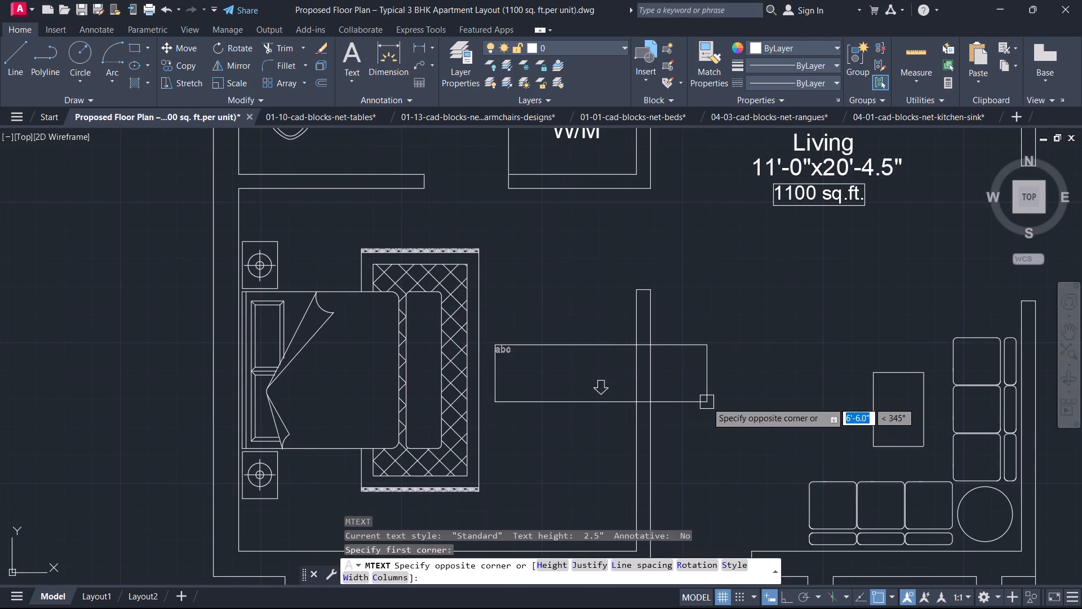
left_click(707, 402)
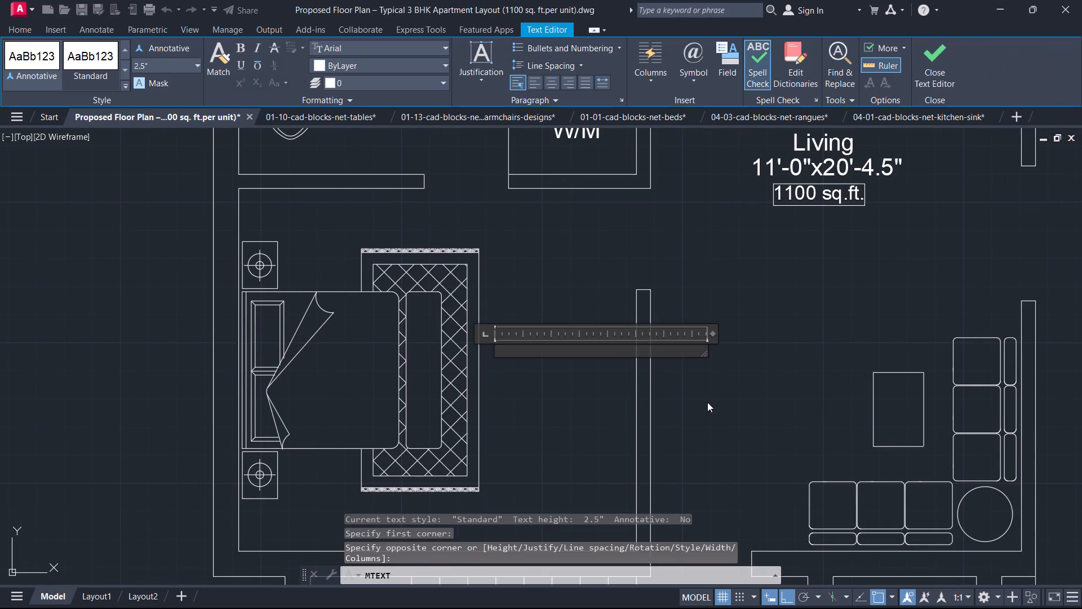
type("Be")
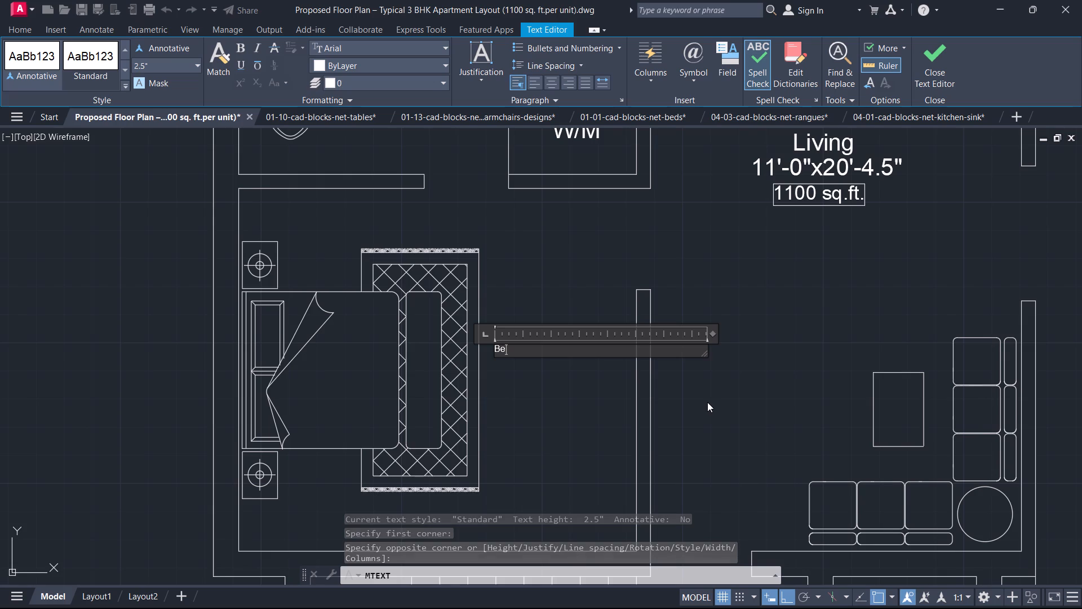
type("droom")
key("Return")
type("11'")
type("-9")
key("shift+quotedbl")
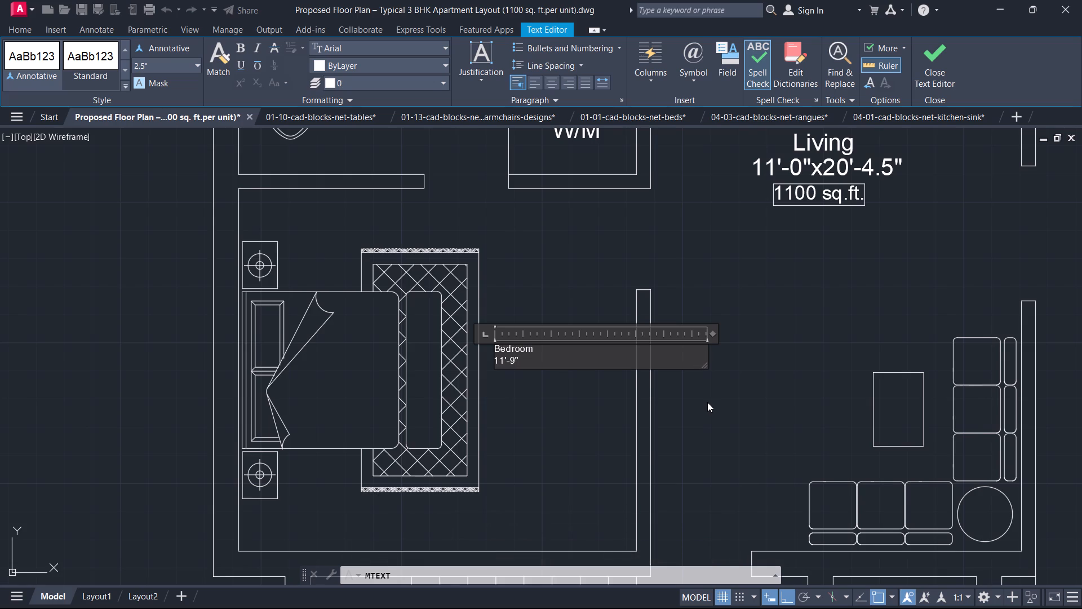
type("x10")
key("apostrophe")
type("-9\"")
Indent the word Bedroom by two spaces above its dimension line.
key("Up")
key("Left")
key("ctrl+Left")
key("space")
key("space")
Set the text height of both lines of the west bedroom label to 6" and finish editing the label.
key("shift+Down")
key("shift+Right")
key("shift+Right")
key("shift+Right")
key("shift+Right")
key("shift+Right")
key("shift+Right")
key("shift+Right")
key("shift+Right")
key("shift+Right")
key("shift+Right")
key("shift+Right")
key("shift+Right")
key("shift+Right")
key("shift+Right")
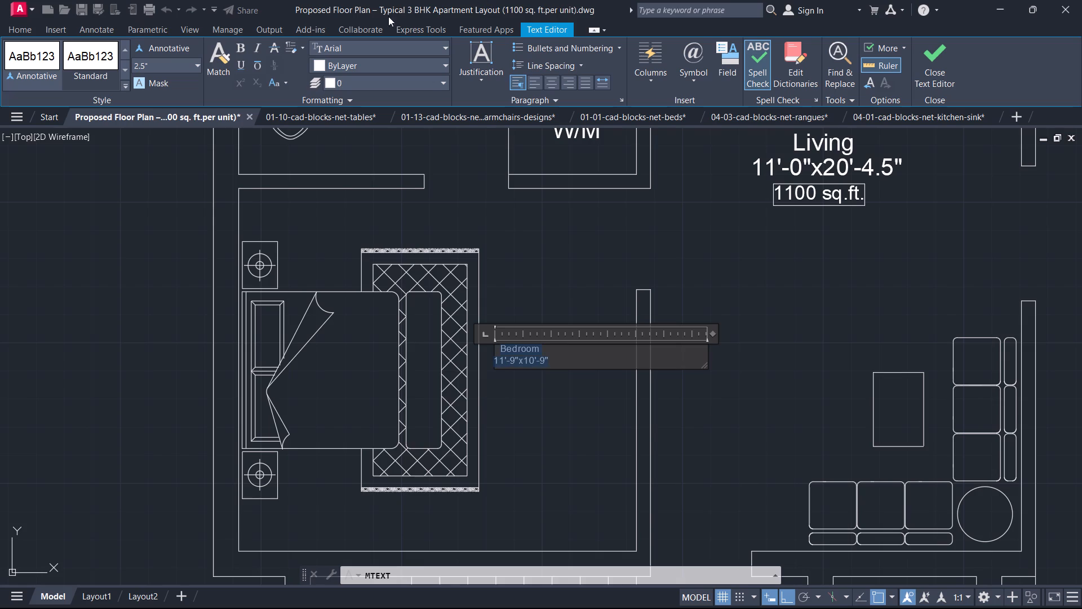
left_click(156, 67)
key("6")
key("Return")
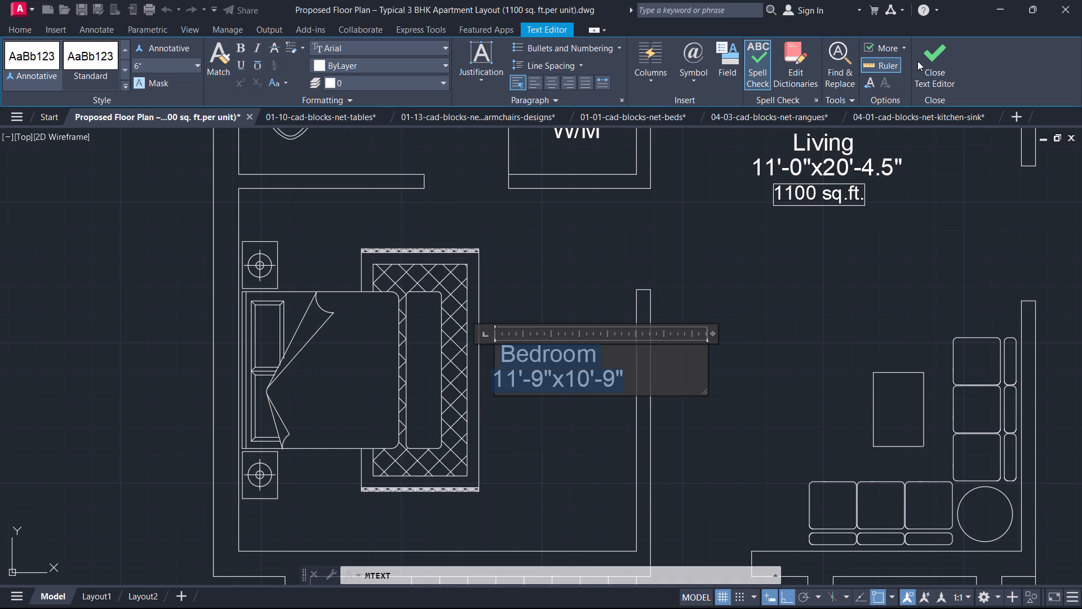
left_click(917, 61)
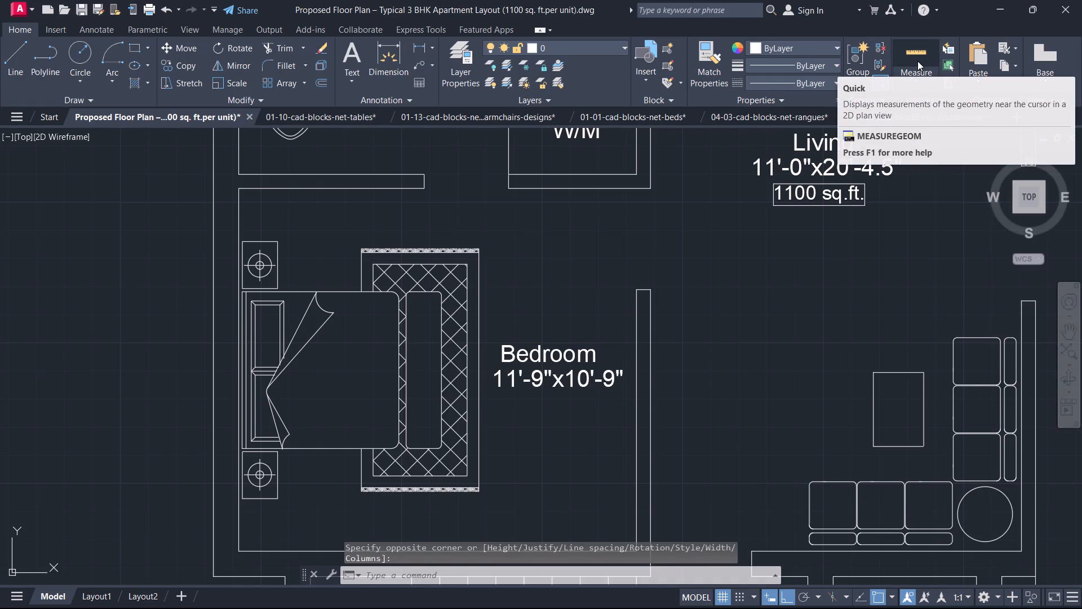
Move the Living label together with its boxed 1100 sq.ft. text slightly south, away from the dining table.
scroll(904, 56, "up", 1)
scroll(747, 277, "down", 5)
scroll(693, 291, "up", 2)
middle_click_drag(693, 291, 668, 276)
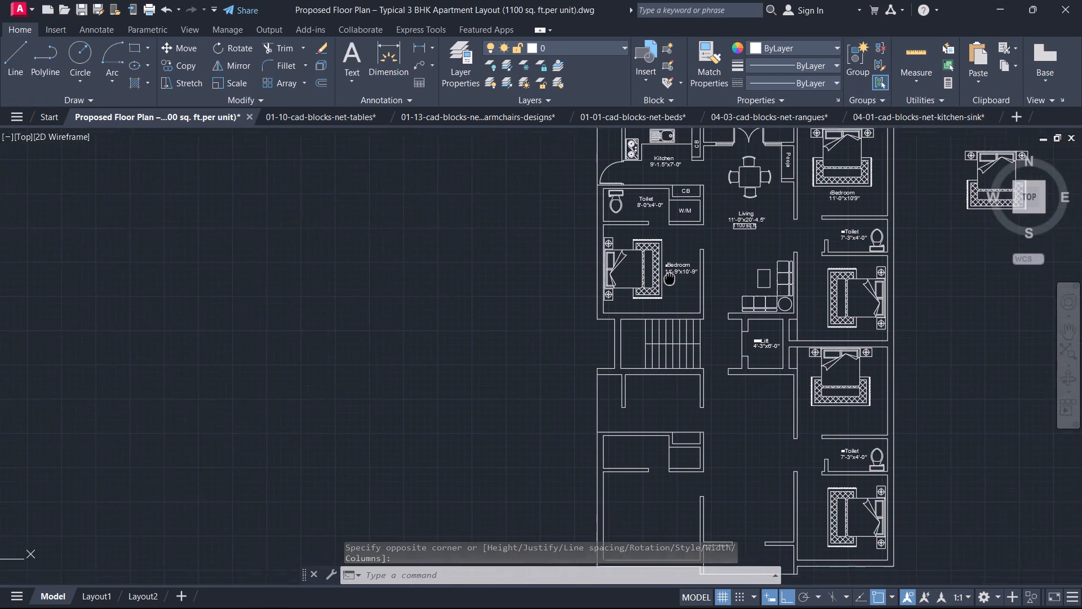
middle_click_drag(668, 276, 631, 334)
scroll(648, 275, "up", 1)
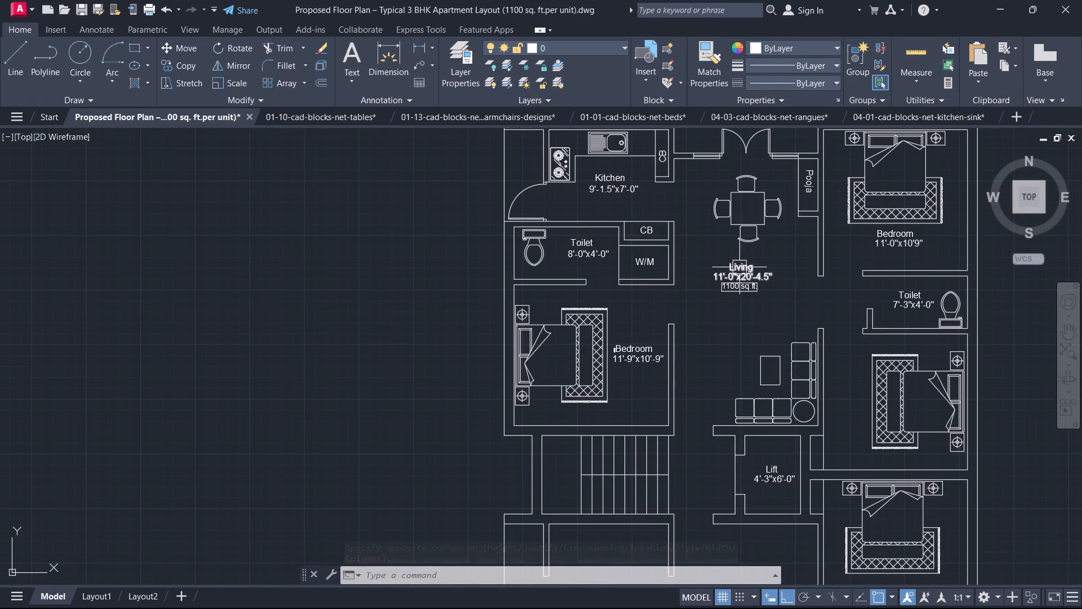
middle_click_drag(742, 258, 695, 244)
scroll(680, 261, "up", 1)
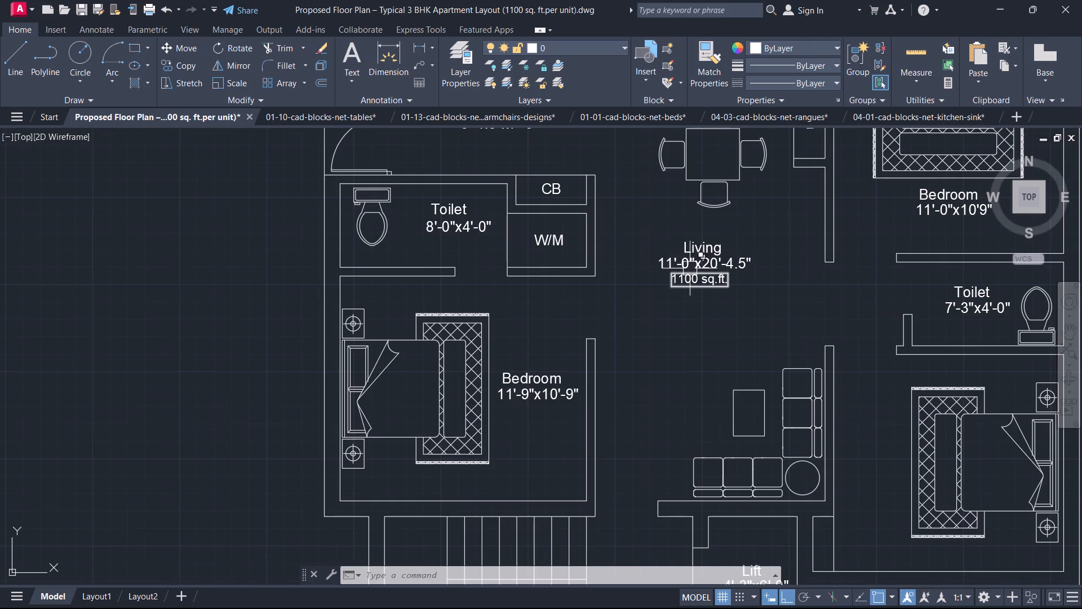
scroll(690, 268, "up", 1)
left_click_drag(717, 342, 700, 332)
left_click(648, 219)
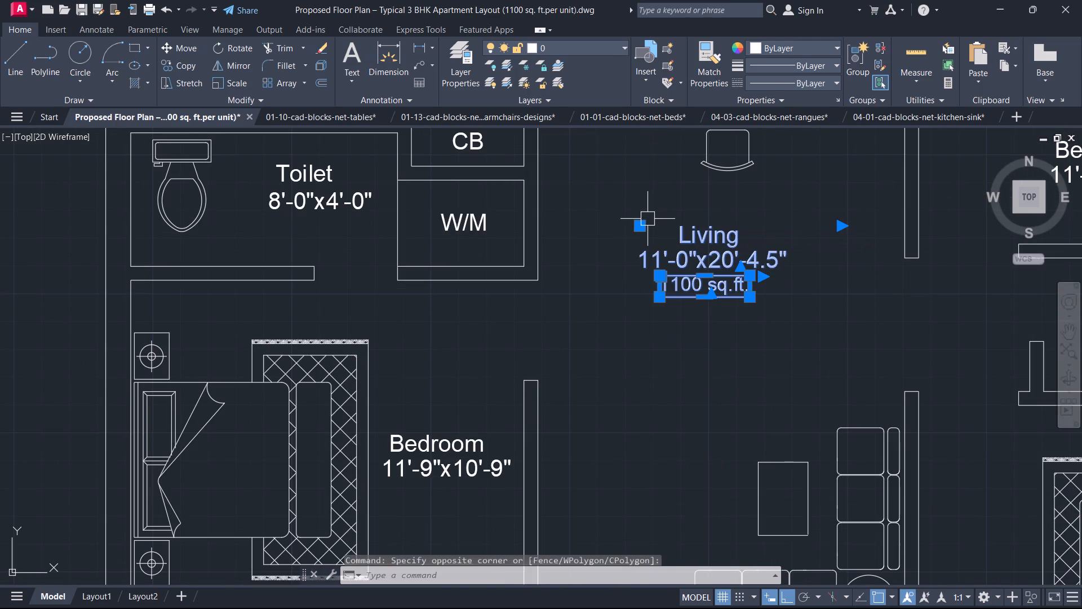
key("m")
key("space")
scroll(680, 250, "up", 2)
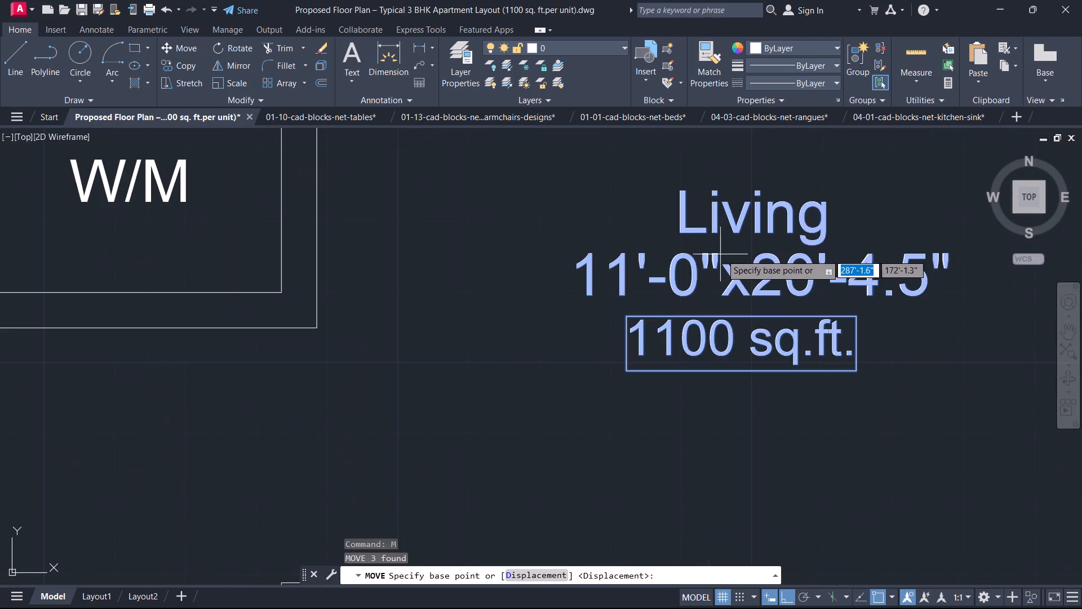
left_click(722, 254)
scroll(725, 299, "down", 2)
middle_click_drag(724, 301, 723, 248)
left_click(727, 272)
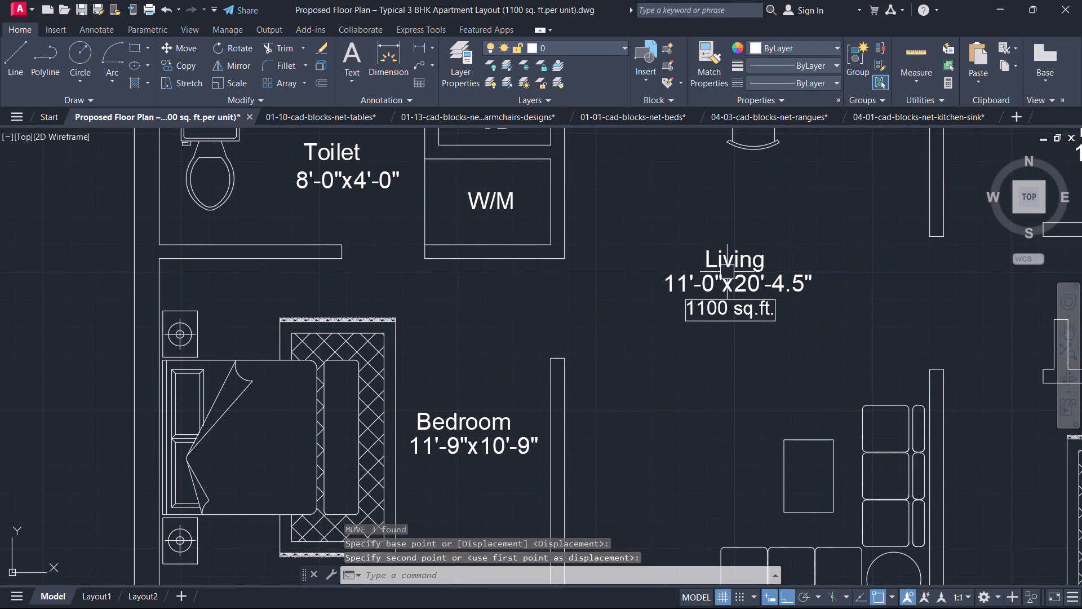
key("Escape")
Draw a door jamb outline 2" high and 2.5" wide on the east half of the west bedroom's east wall end.
scroll(705, 289, "down", 2)
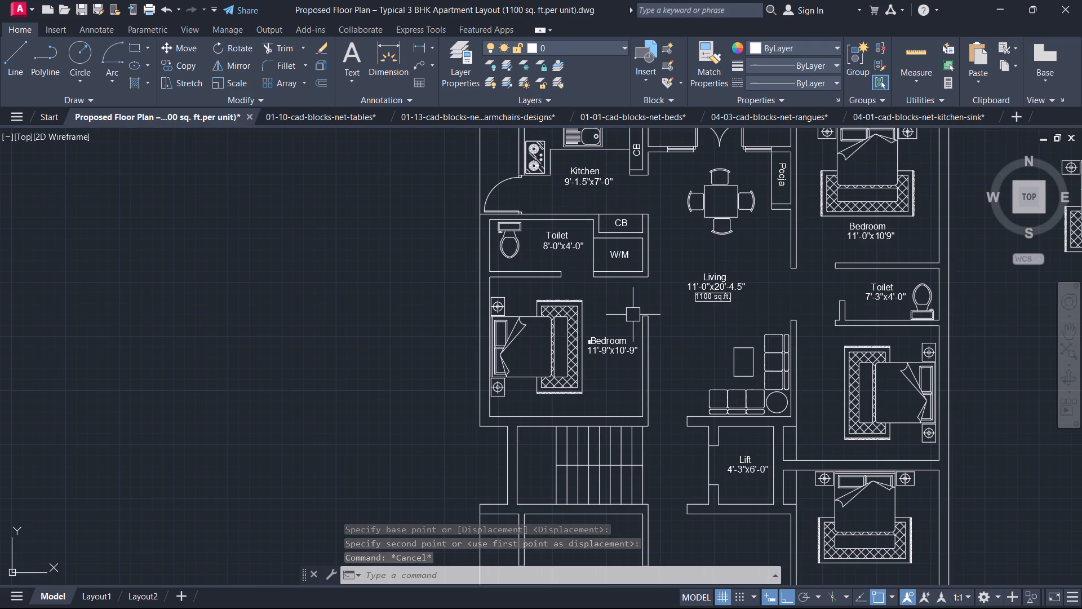
scroll(645, 329, "up", 3)
middle_click(643, 321)
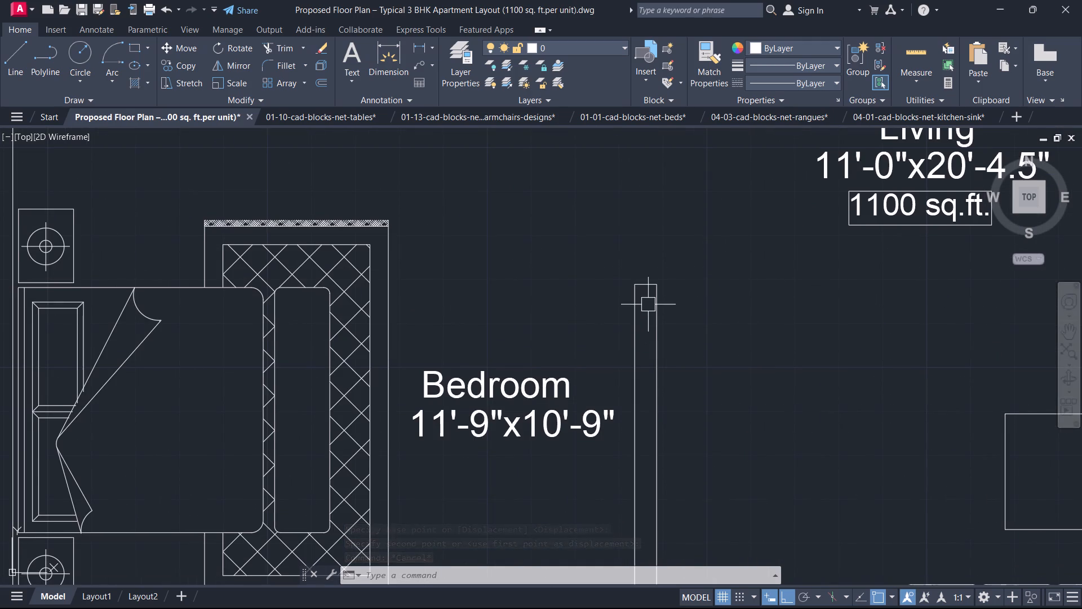
type("l")
key("space")
scroll(651, 303, "up", 1)
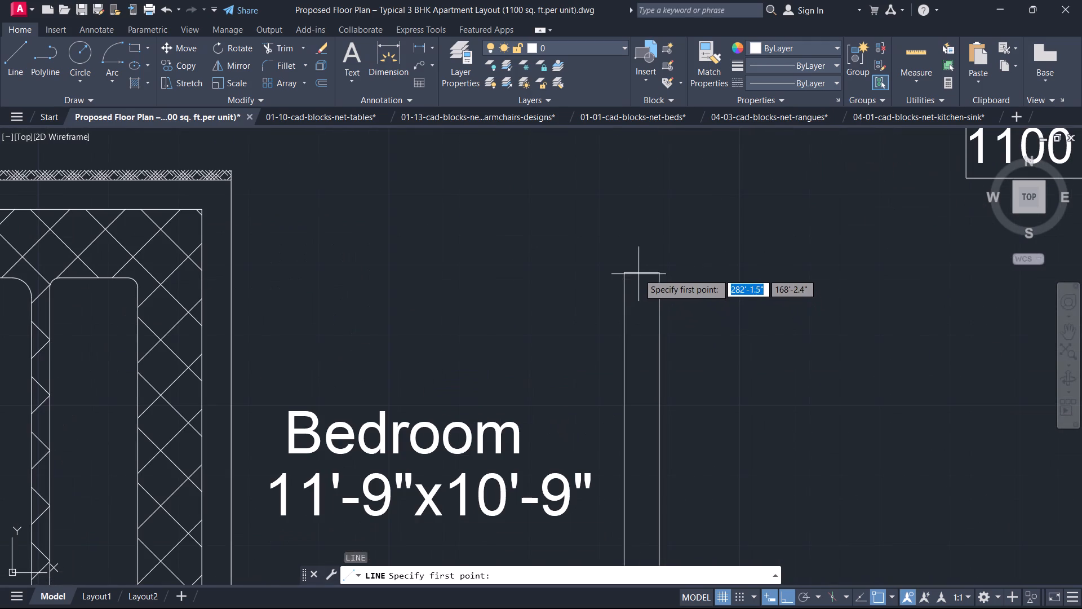
left_click(641, 272)
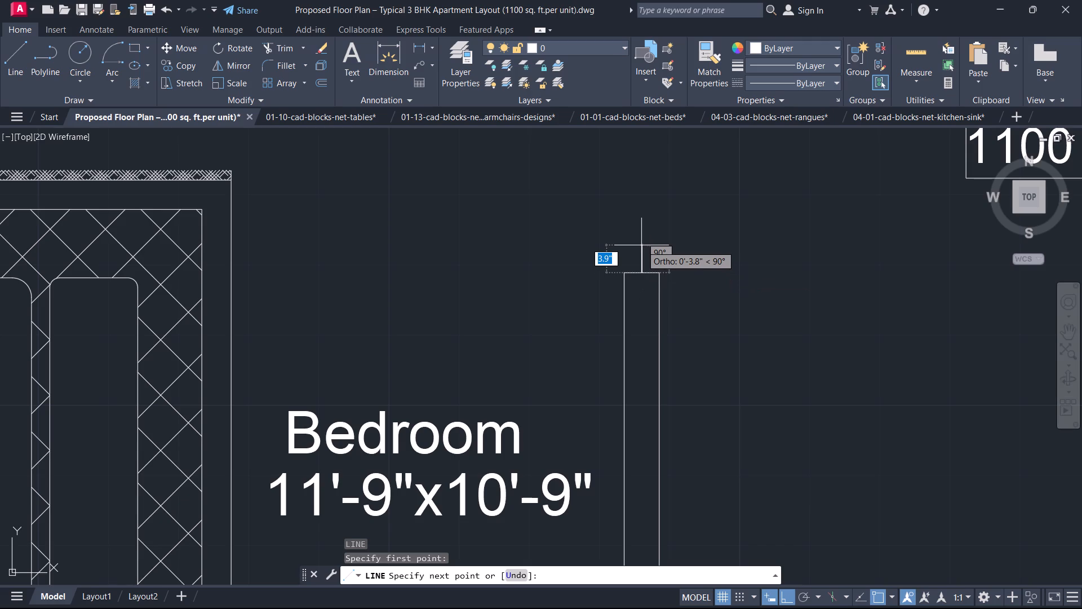
key("2")
key("Return")
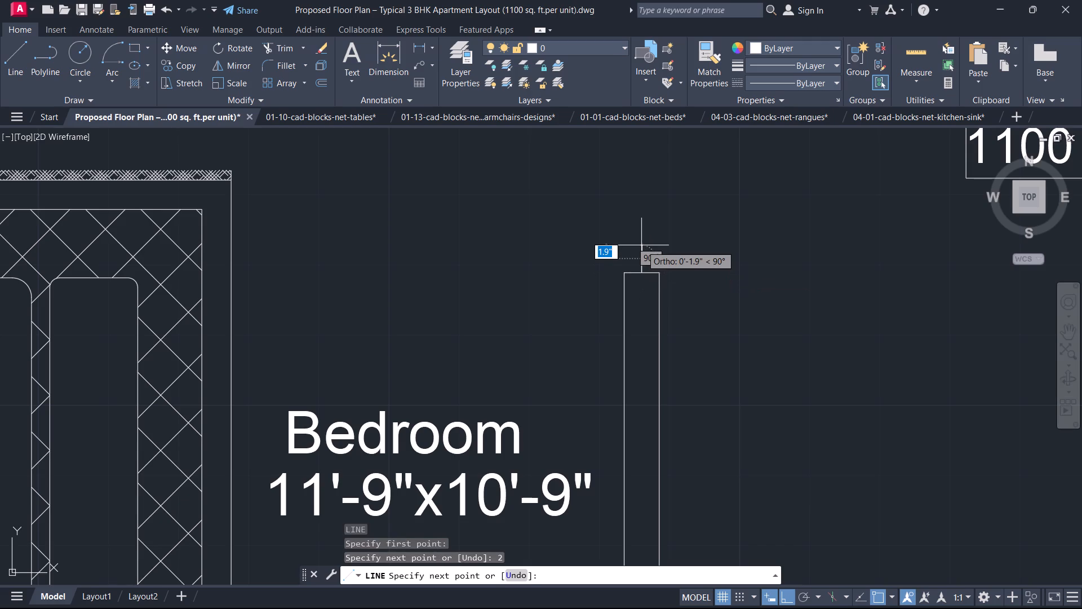
type("2.5")
key("Return")
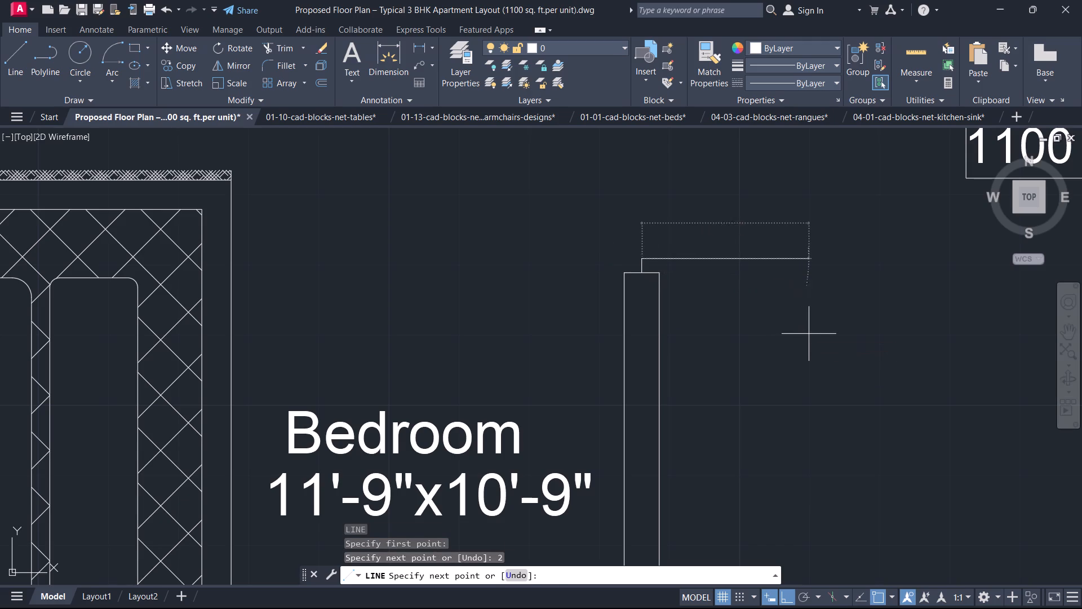
left_click(664, 276)
key("Escape")
Copy the three-line door jamb from the west bedroom's east wall end to the wall corner below the W/M space.
scroll(659, 273, "down", 2)
middle_click_drag(659, 272, 638, 345)
scroll(637, 334, "up", 2)
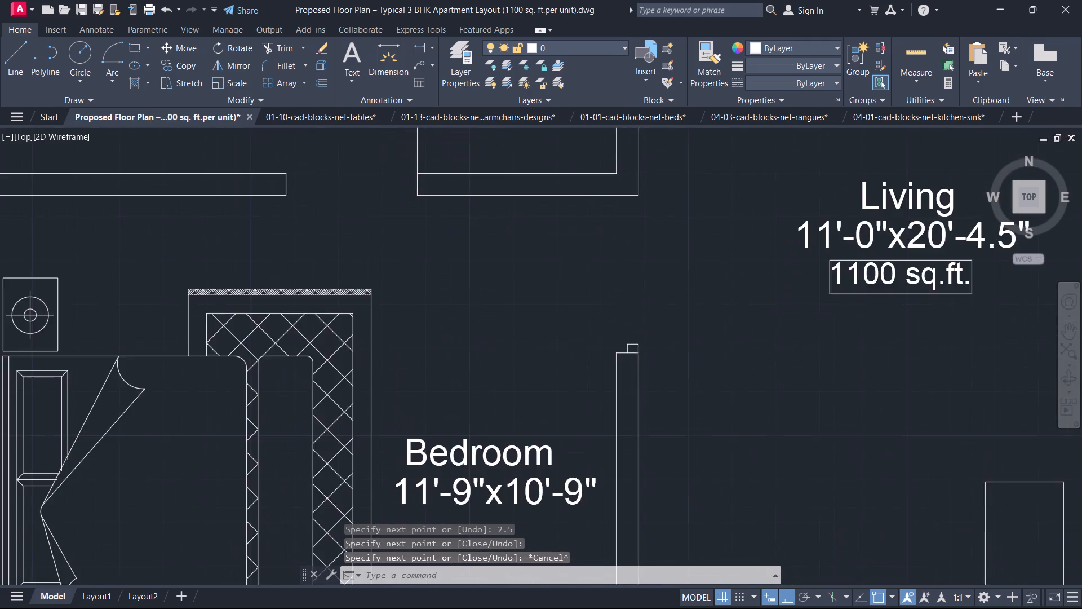
left_click(651, 360)
left_click(601, 329)
key("c")
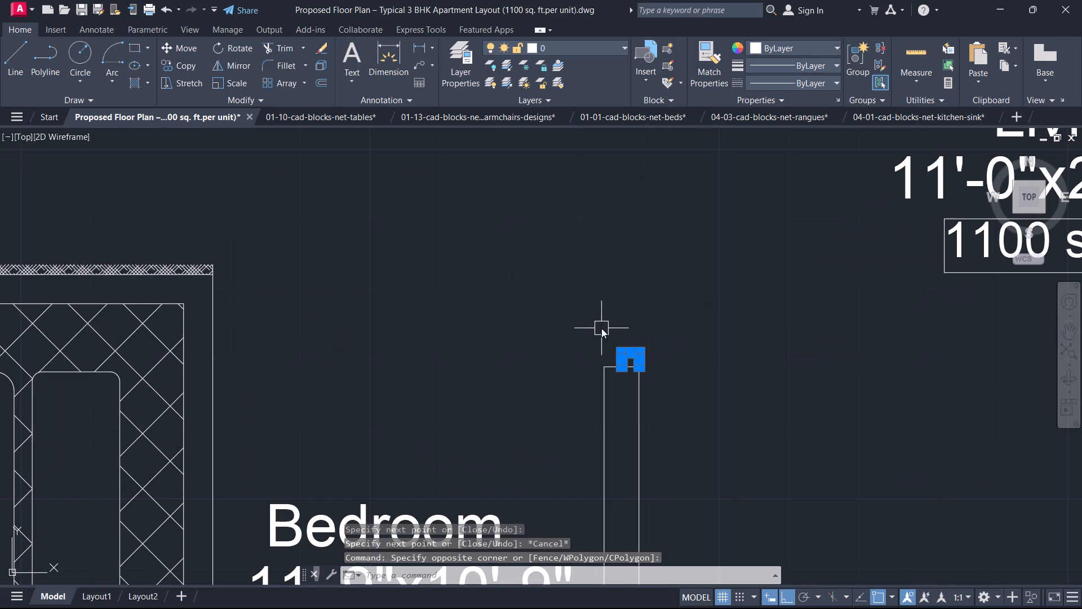
type("o")
key("space")
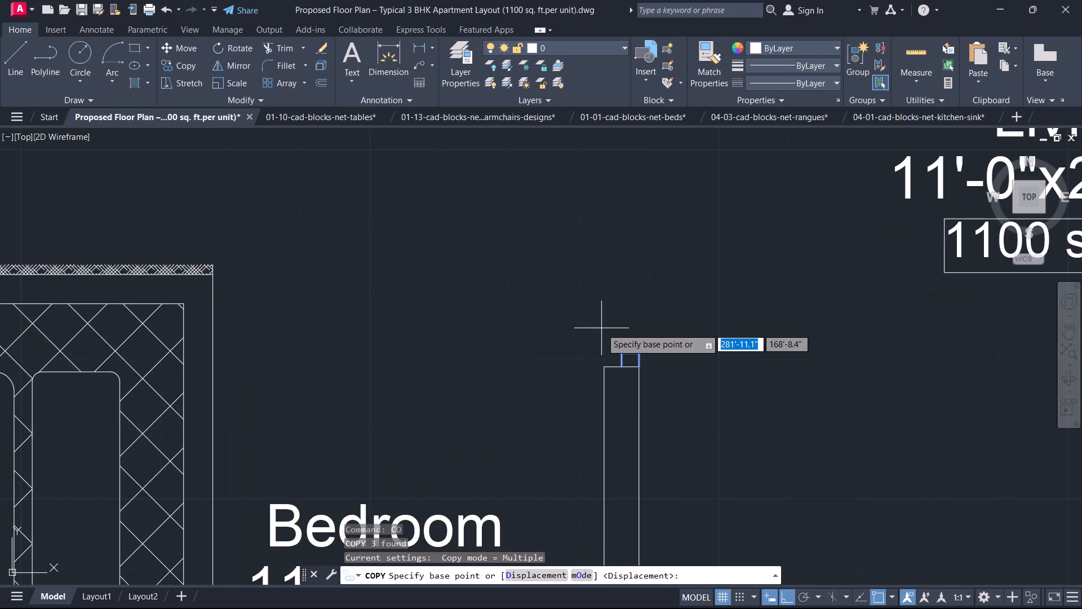
scroll(630, 374, "up", 2)
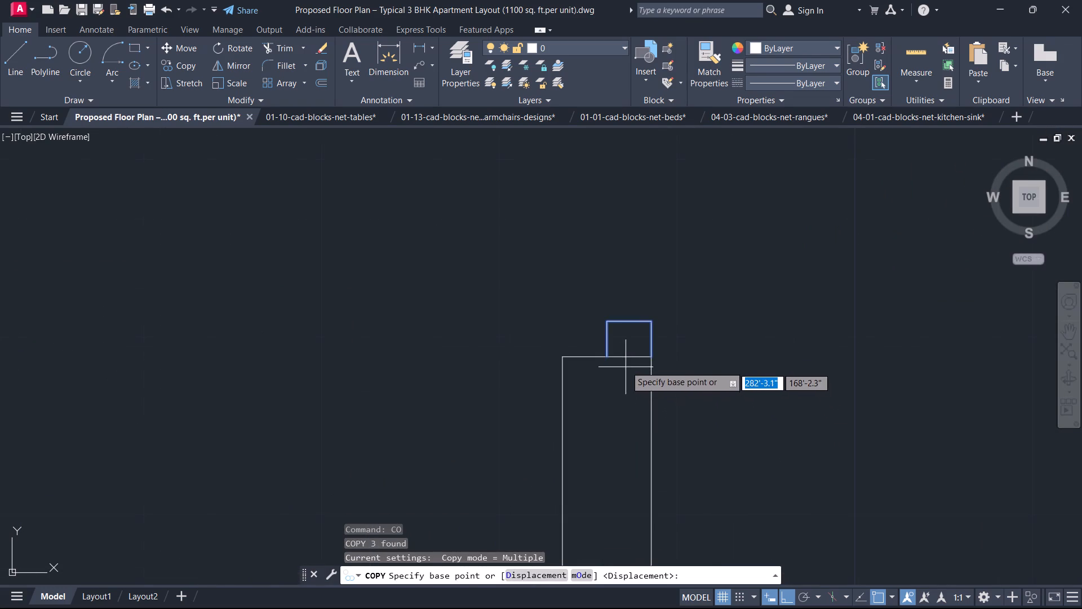
left_click(611, 355)
scroll(609, 342, "down", 2)
middle_click_drag(609, 342, 607, 490)
scroll(569, 257, "up", 2)
left_click(649, 233)
key("Escape")
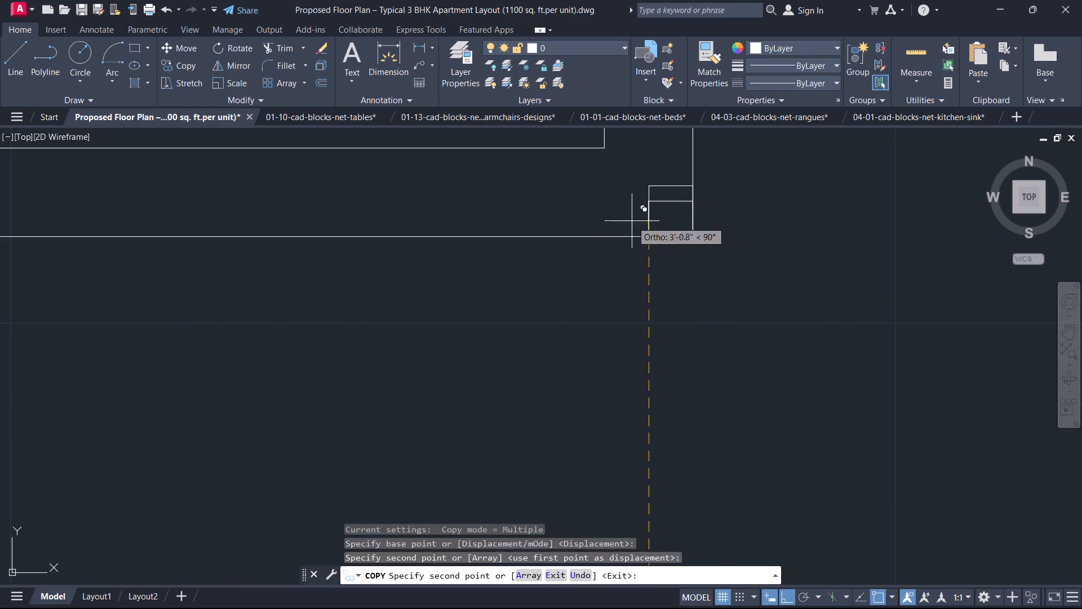
Mirror the copied jamb across the wall's south face into the door opening, erasing the source lines.
left_click(619, 186)
left_click(722, 272)
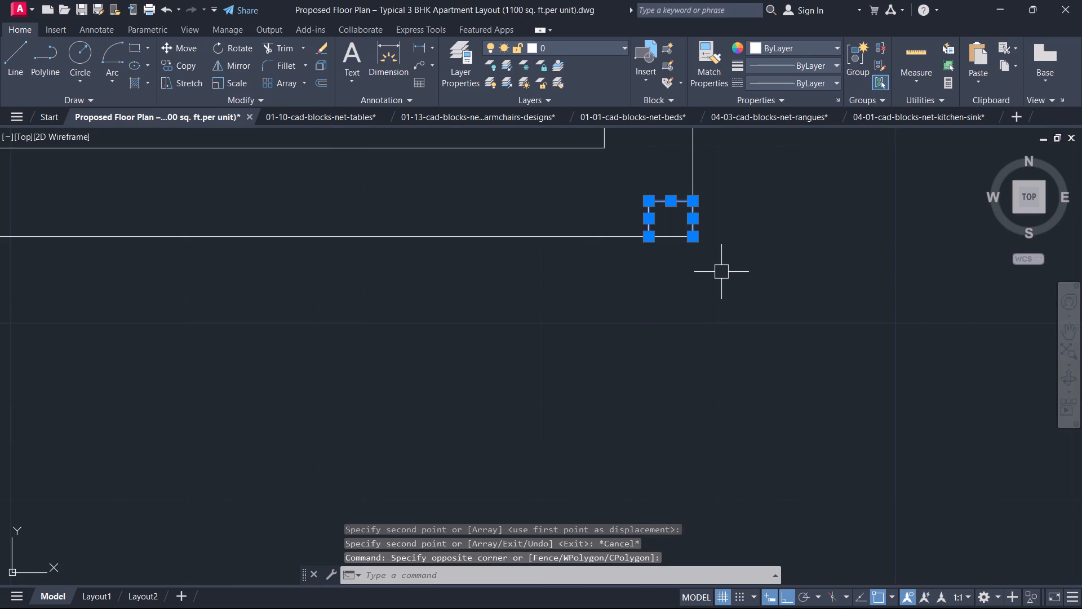
key("m")
key("i")
key("space")
scroll(667, 243, "up", 1)
left_click(666, 235)
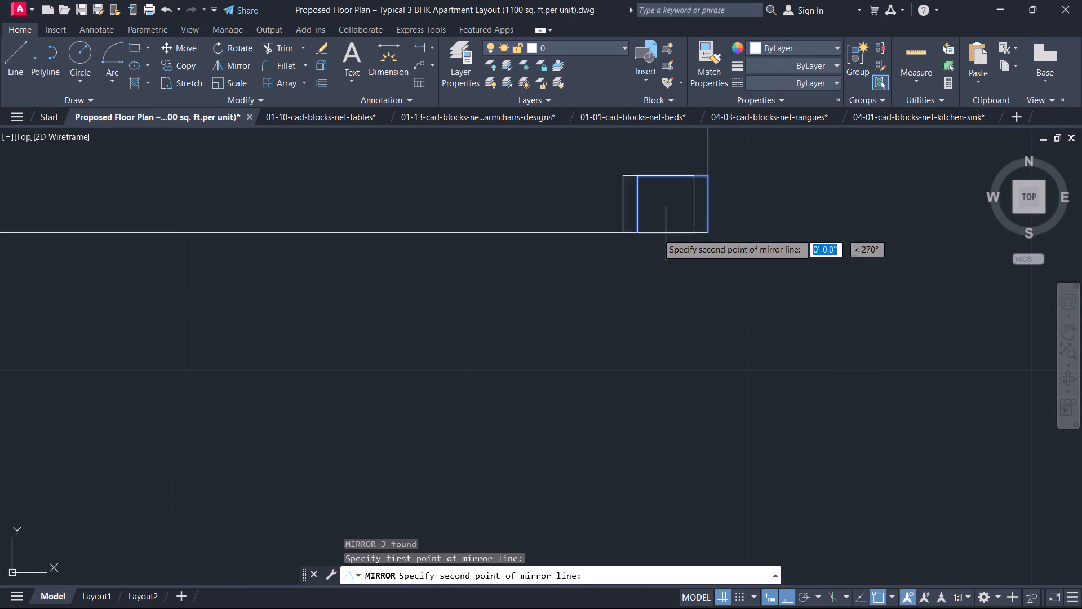
left_click(594, 231)
left_click_drag(621, 259, 594, 231)
key("Escape")
Draw a vertical line across the west bedroom door opening, connecting the west corners of the two jambs.
scroll(592, 236, "down", 2)
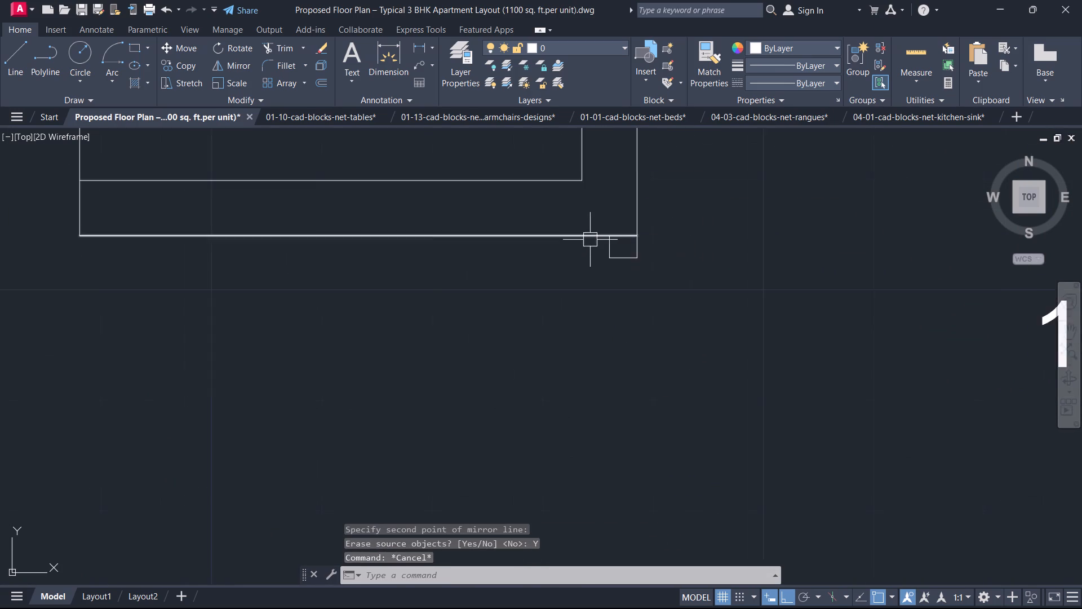
scroll(590, 240, "down", 1)
middle_click(589, 244)
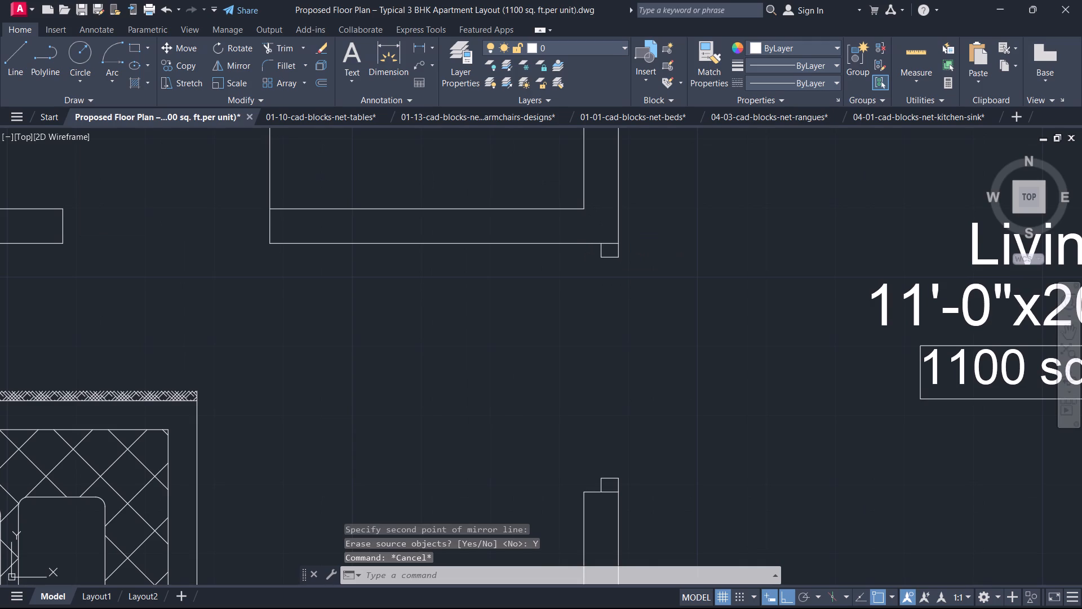
type("l")
key("space")
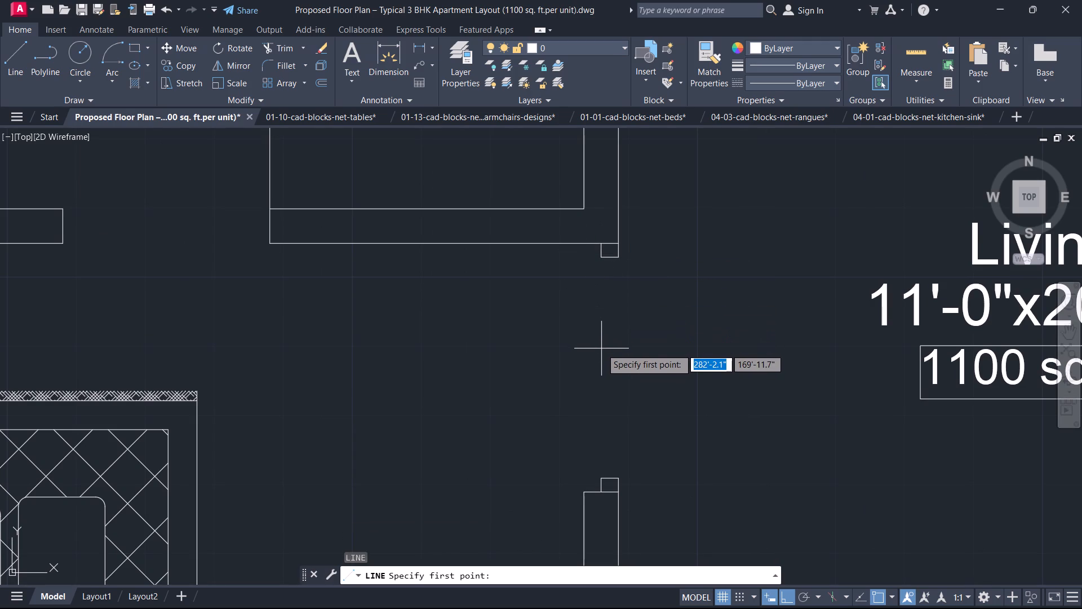
left_click(604, 482)
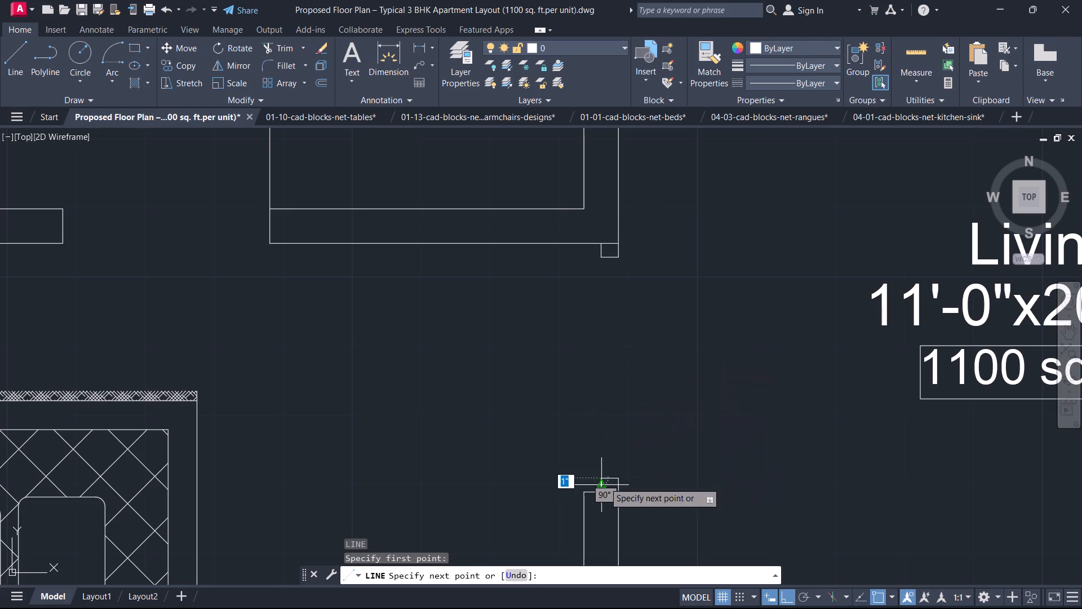
left_click(600, 259)
key("Escape")
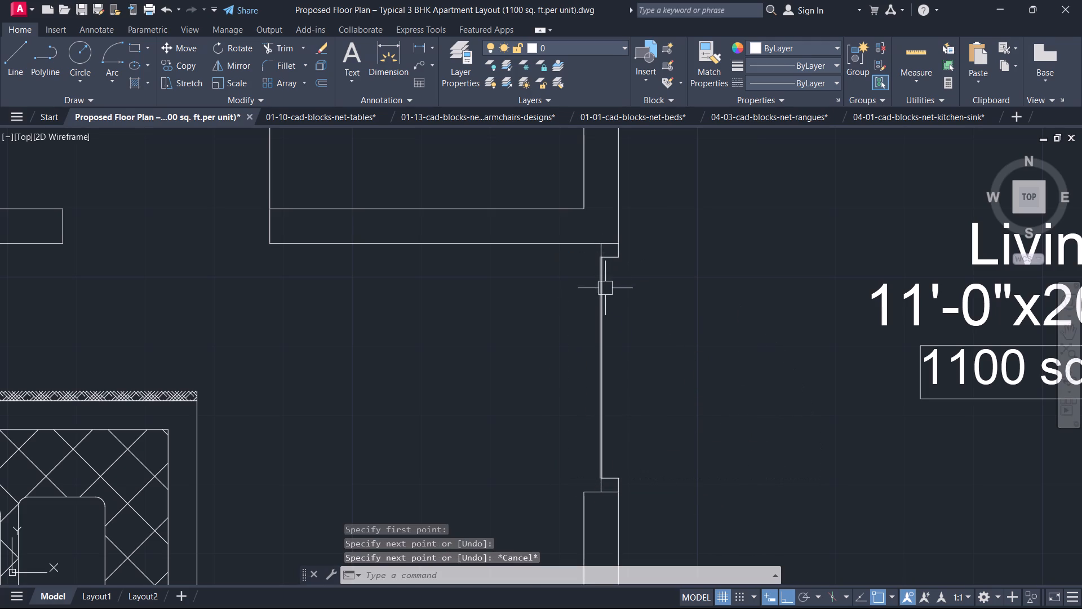
Offset the door line 1.5" to the east to give the door leaf its thickness.
type("o")
key("space")
type("1.5")
key("Return")
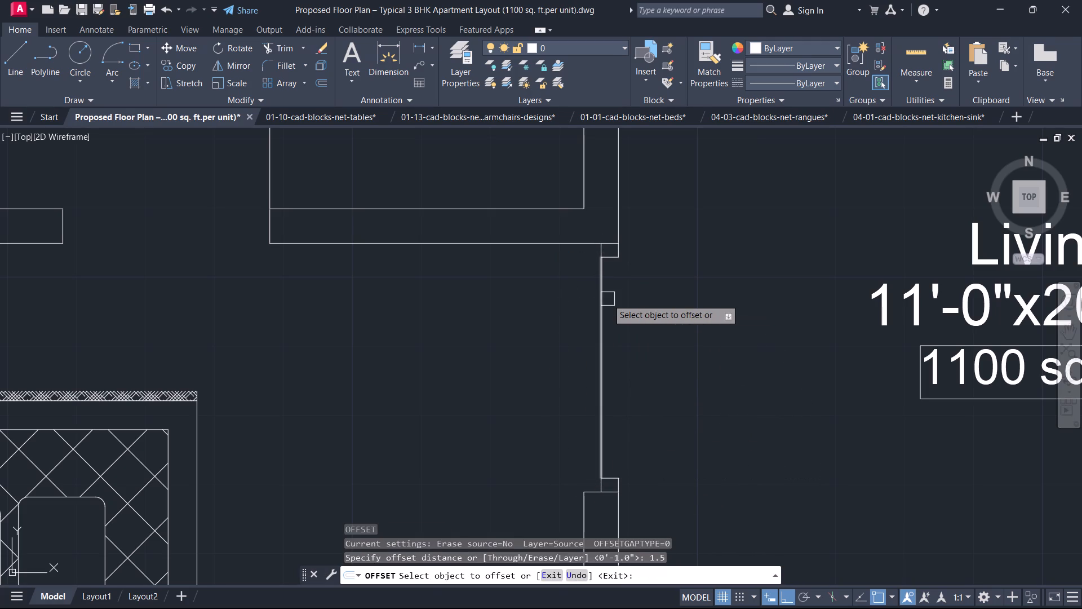
left_click_drag(601, 325, 606, 331)
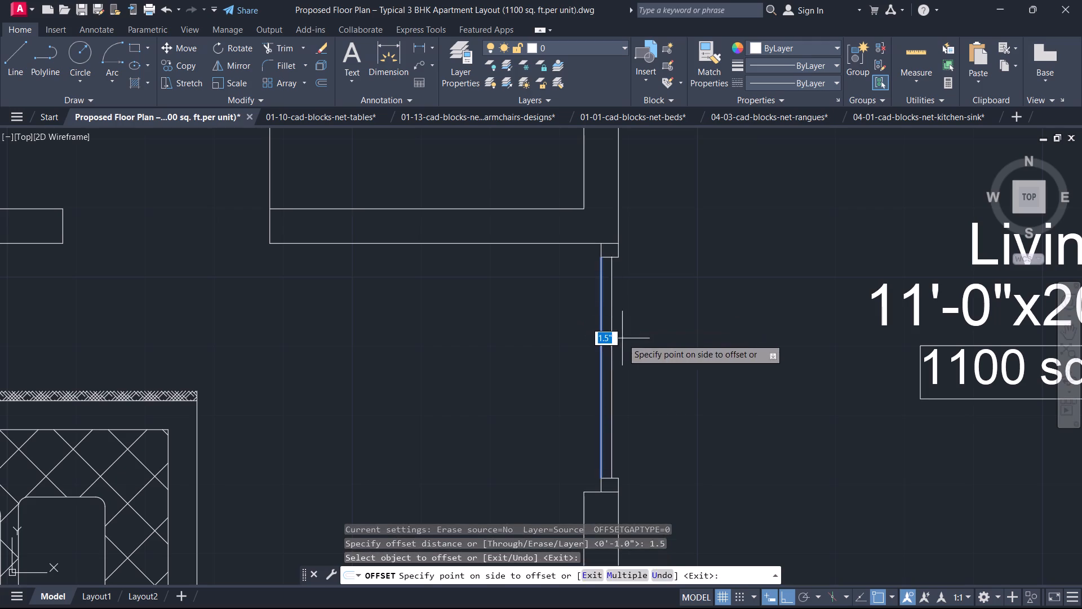
left_click(623, 338)
key("Escape")
Rotate both door leaf lines 270° about the north jamb's southwest corner so the leaf extends west into the bedroom.
left_click(631, 352)
left_click(516, 298)
type("ro")
key("space")
left_click(600, 261)
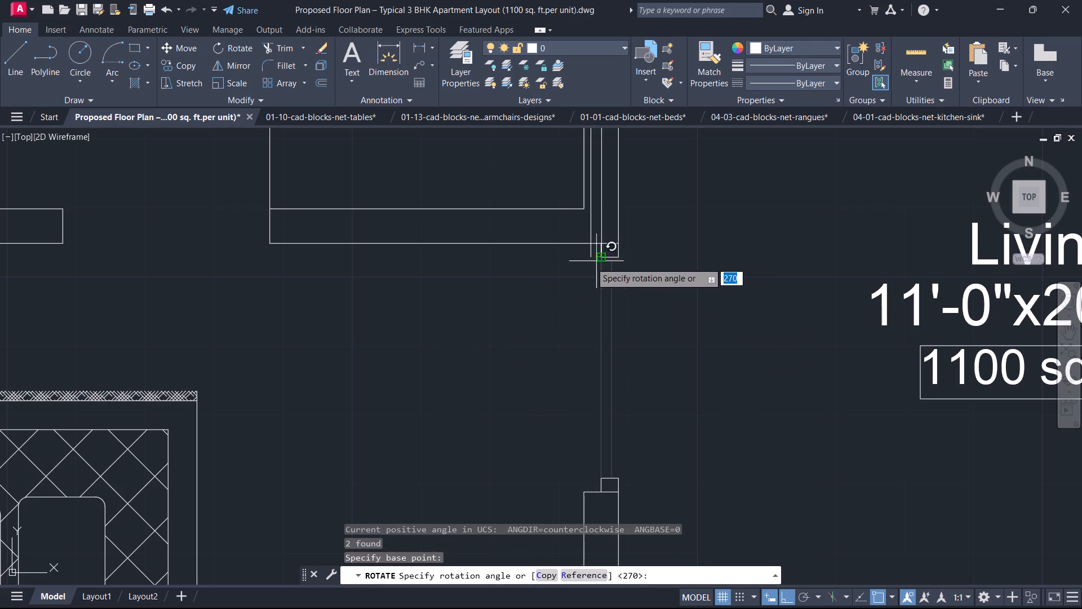
left_click(599, 319)
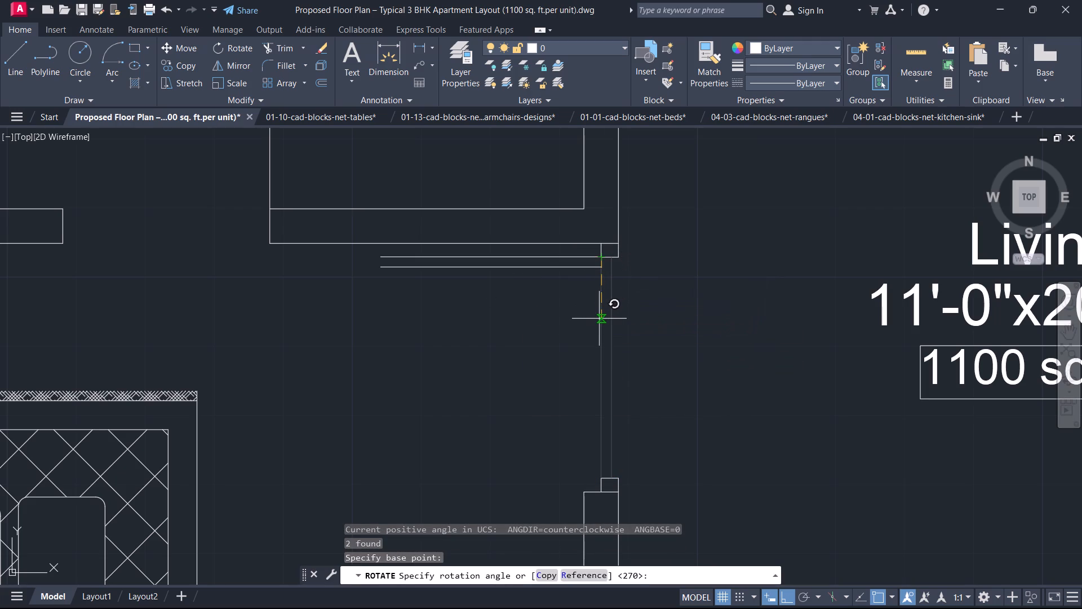
Close the hinge end of the door leaf with a short line between its two long edges.
type("l")
key("space")
scroll(604, 280, "up", 1)
left_click(600, 264)
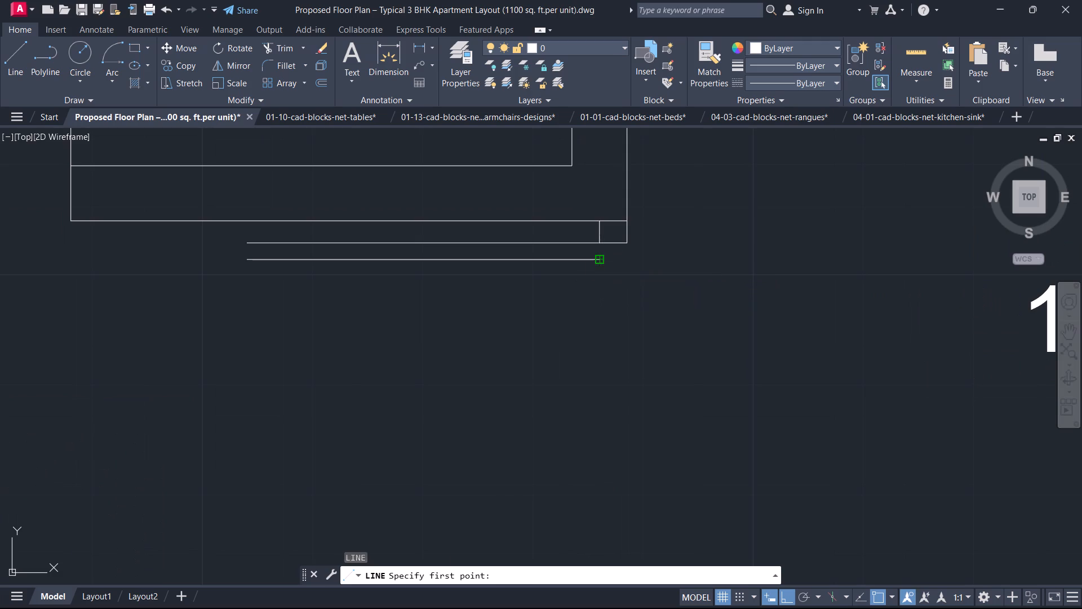
left_click(601, 242)
key("Escape")
Draw the west bedroom door's 90° swing arc from the leaf's free end to the south jamb, centred on the hinge corner.
scroll(535, 291, "down", 2)
middle_click_drag(533, 293, 548, 303)
left_click(110, 56)
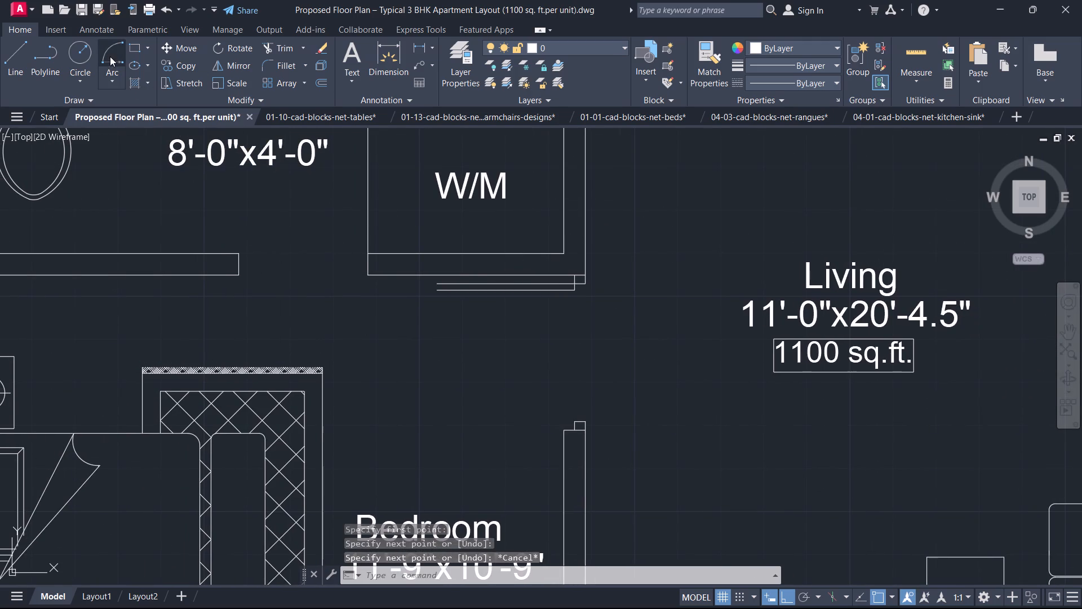
left_click(437, 283)
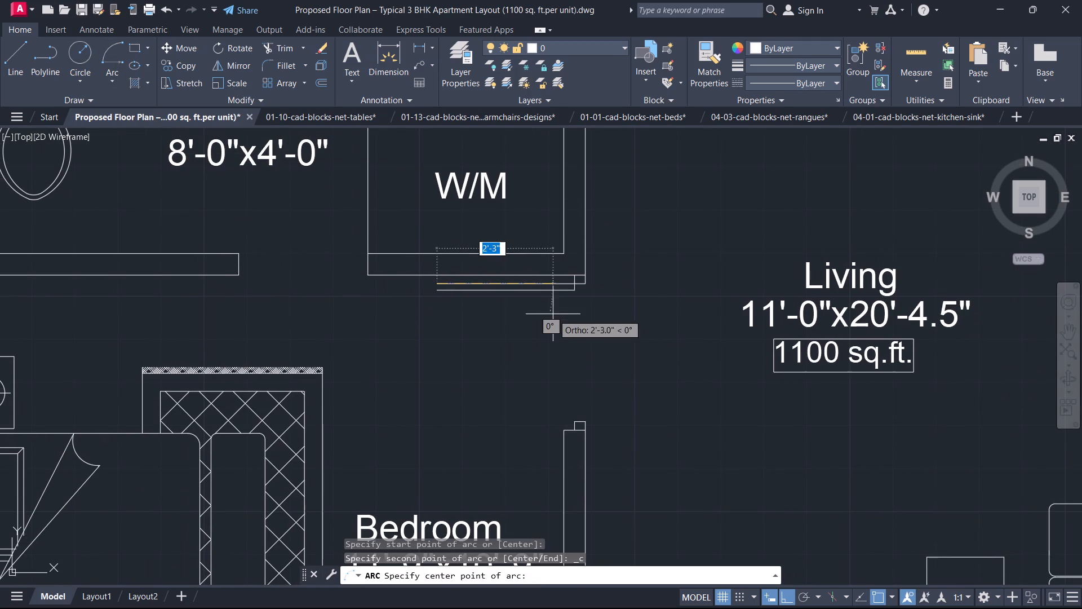
left_click(573, 282)
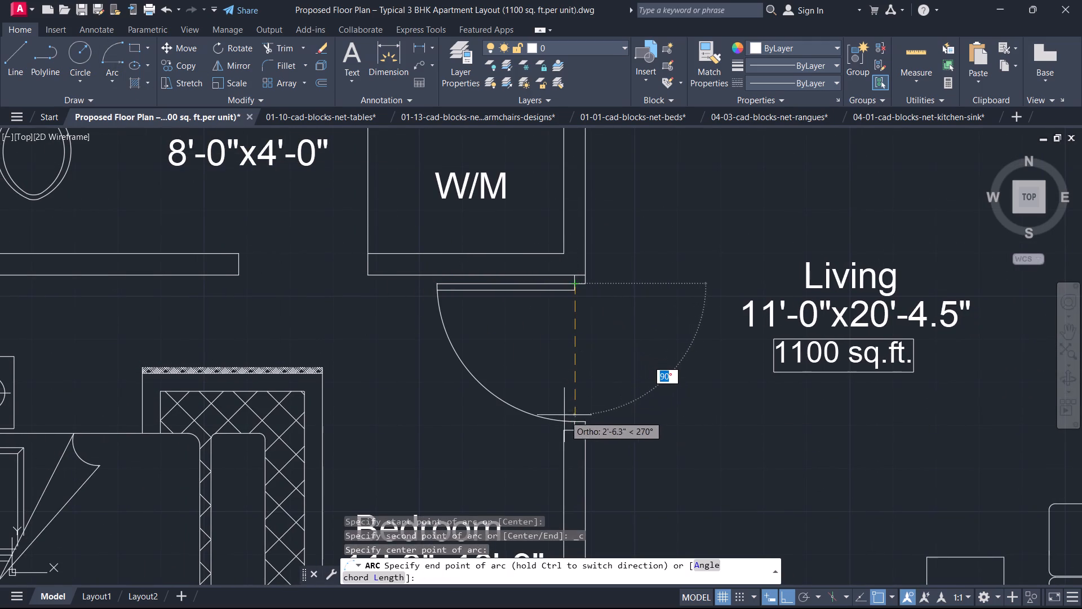
left_click(577, 421)
key("Escape")
Trim the end of the door leaf's lower line where it extends past the swing arc.
scroll(437, 294, "up", 7)
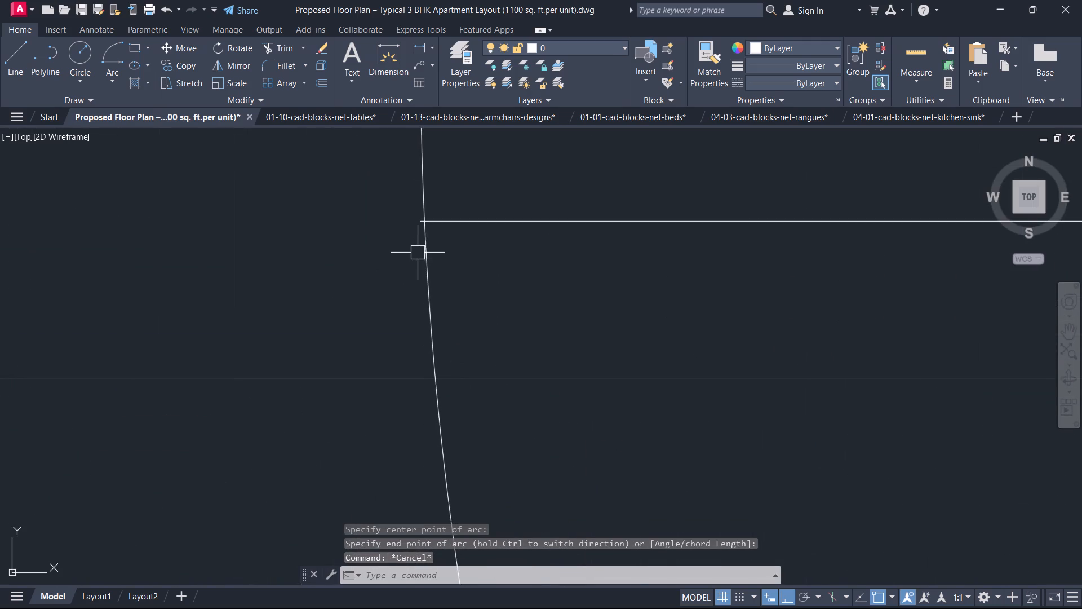
scroll(418, 253, "up", 2)
middle_click_drag(419, 250, 451, 335)
key("t")
key("r")
key("space")
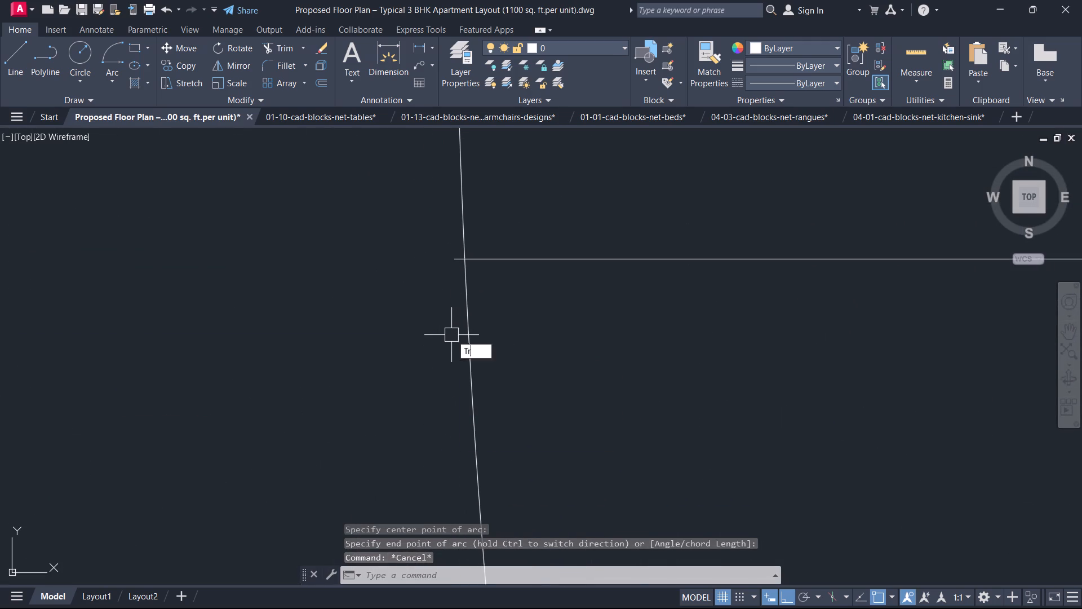
left_click(454, 267)
left_click(458, 258)
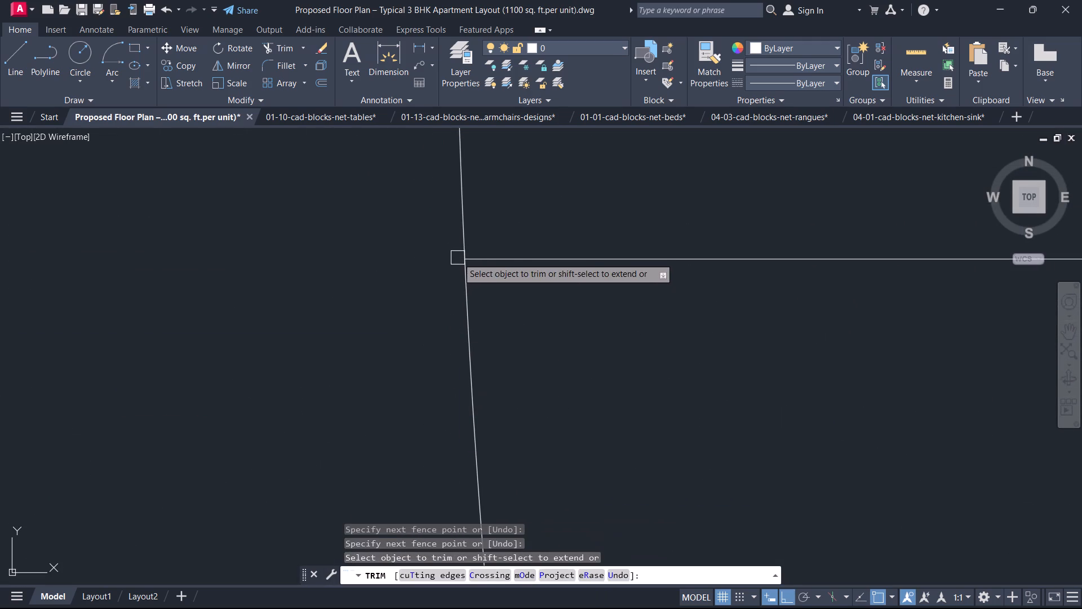
scroll(449, 260, "down", 4)
key("Escape")
Draw a door jamb outline 2" high and 2.5" wide on the east half of the 7'-3"x4'-0" toilet's short west wall end.
scroll(424, 283, "down", 6)
scroll(514, 312, "down", 3)
scroll(514, 312, "up", 1)
middle_click_drag(514, 312, 507, 312)
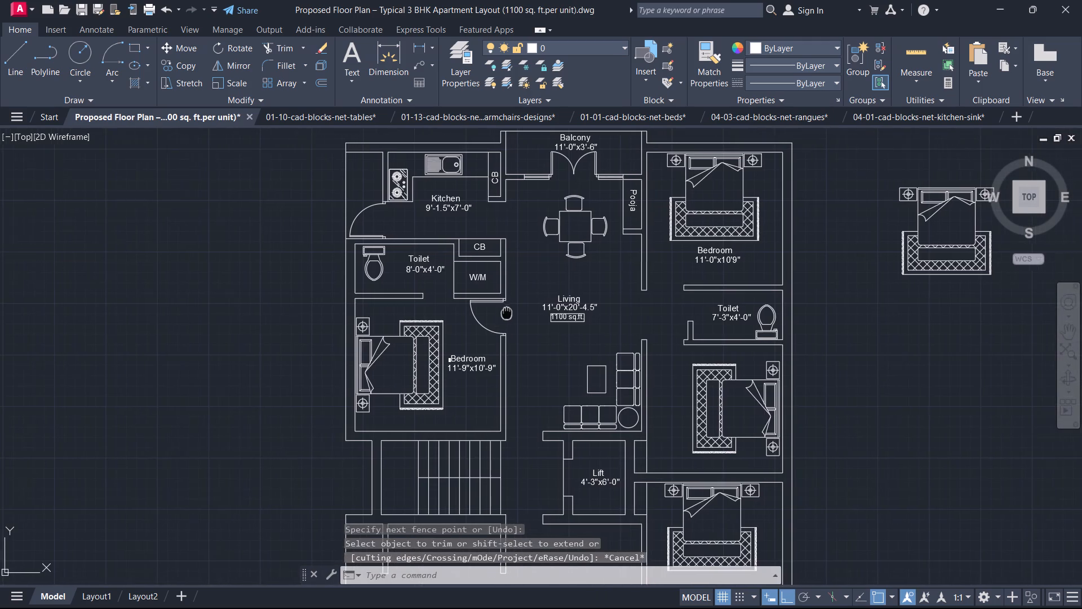
middle_click_drag(507, 312, 501, 312)
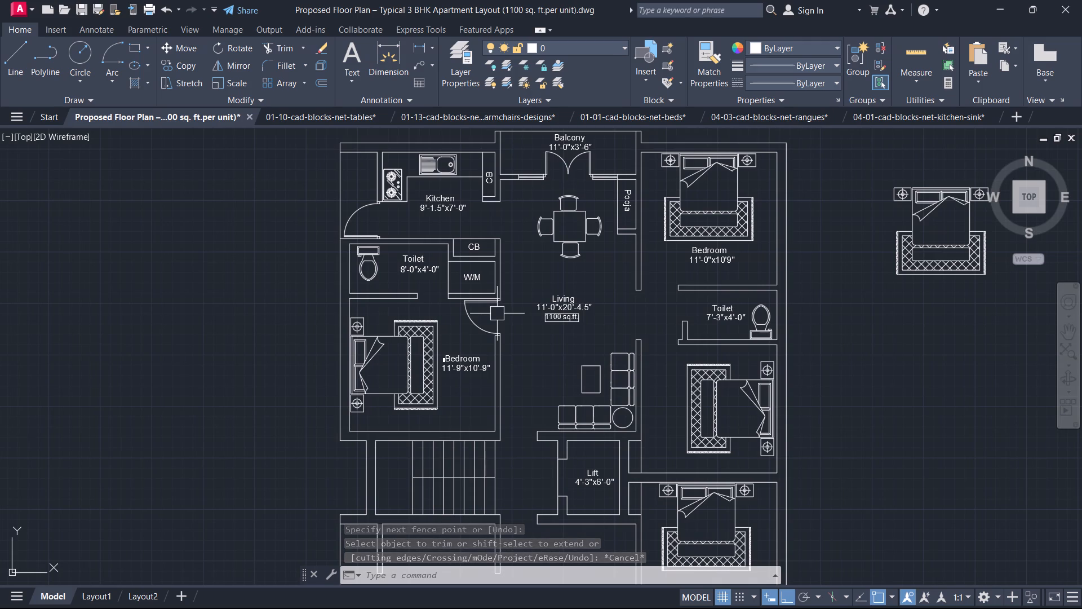
middle_click_drag(497, 314, 413, 328)
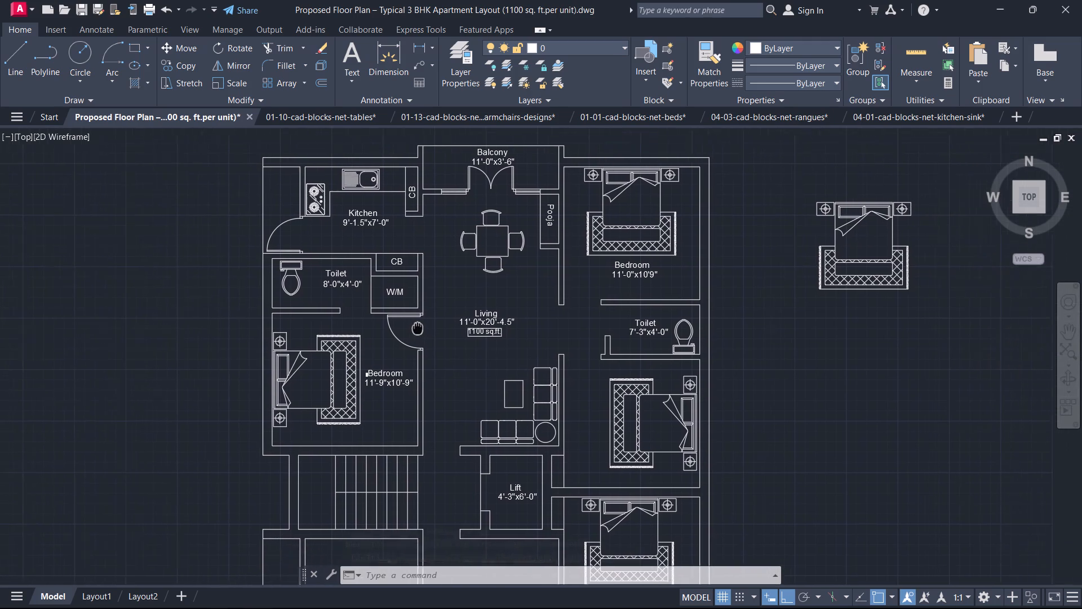
middle_click_drag(413, 328, 394, 329)
scroll(396, 330, "up", 1)
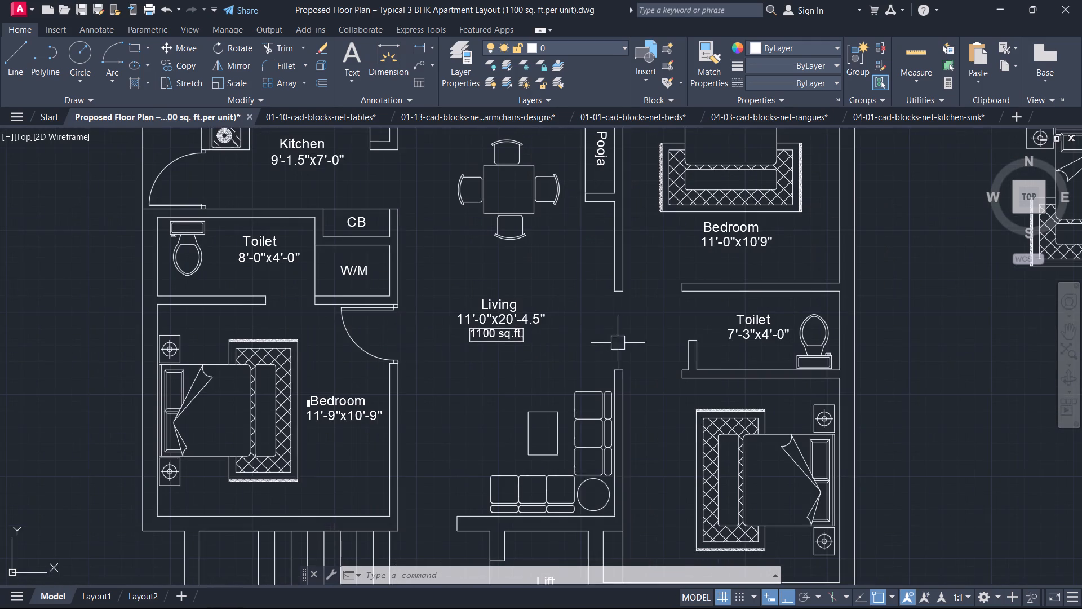
scroll(624, 344, "up", 1)
middle_click_drag(624, 344, 521, 346)
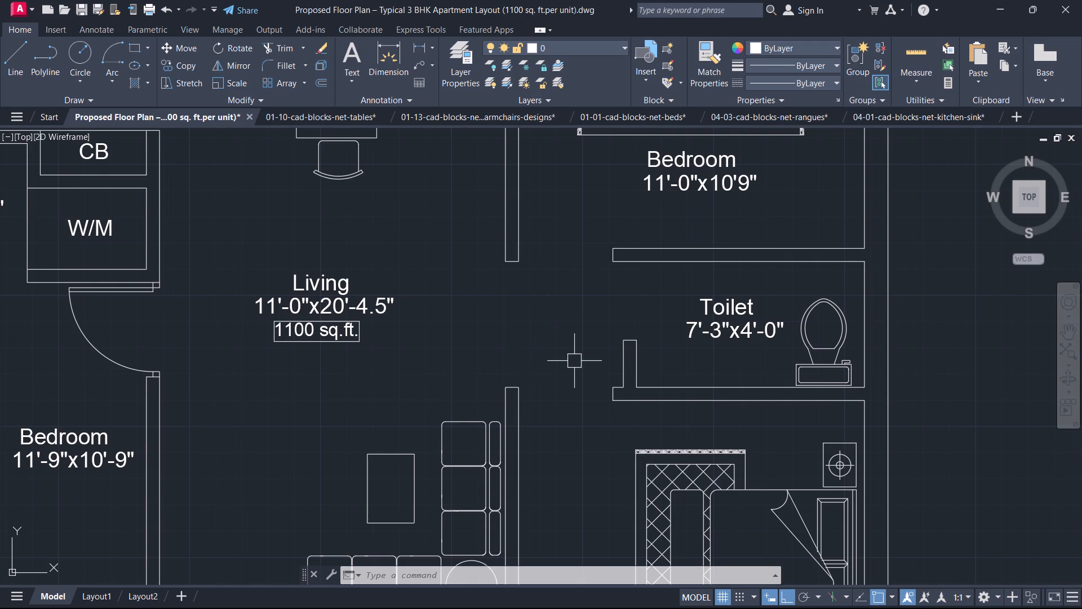
key("l")
key("space")
scroll(637, 326, "up", 2)
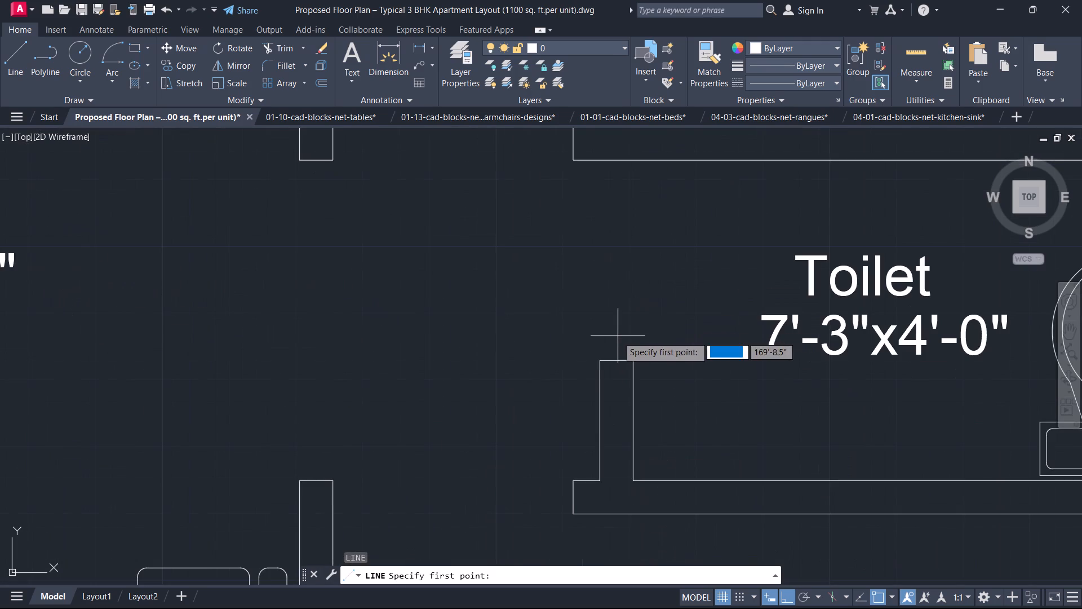
left_click(614, 364)
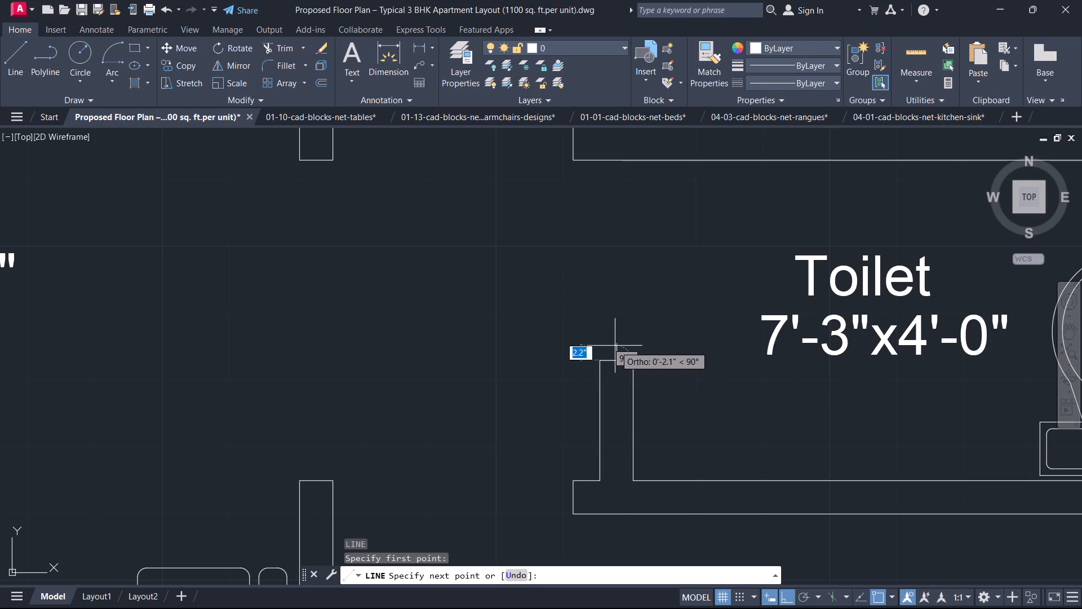
key("2")
key("Return")
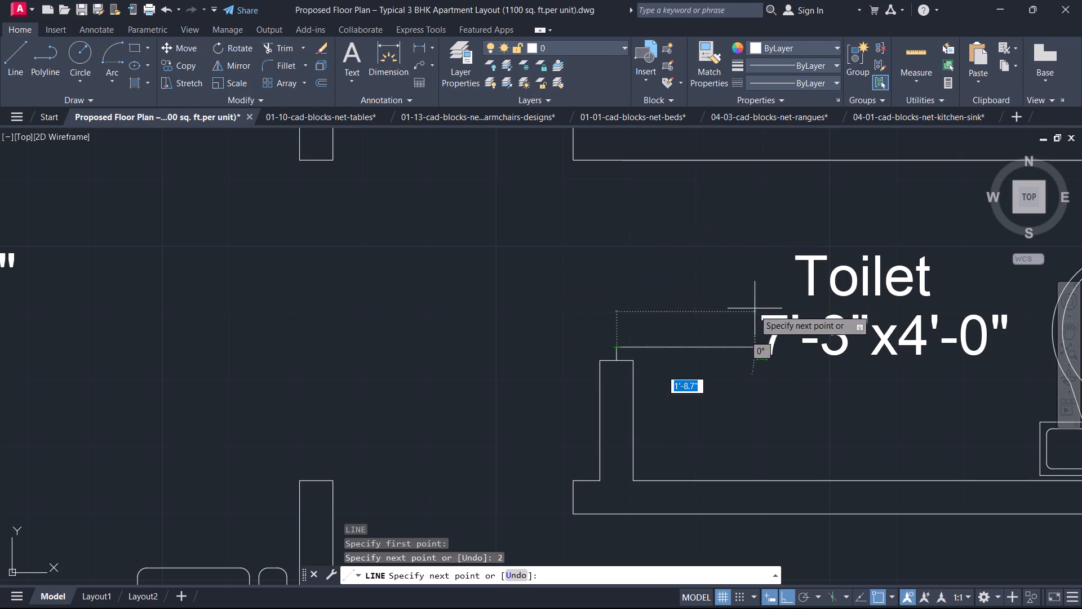
type("2.")
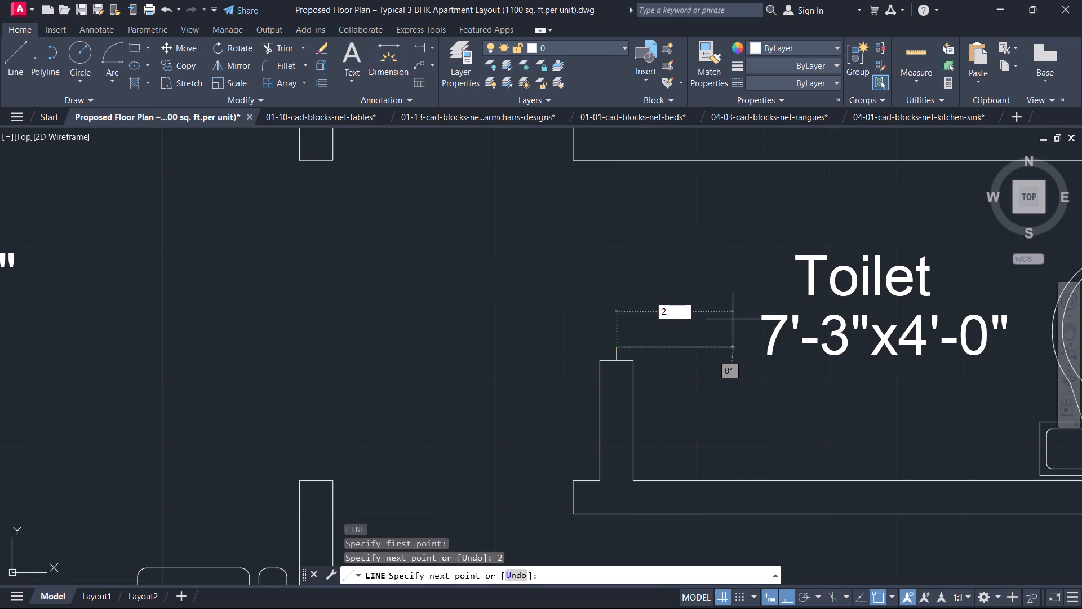
key("5")
key("Return")
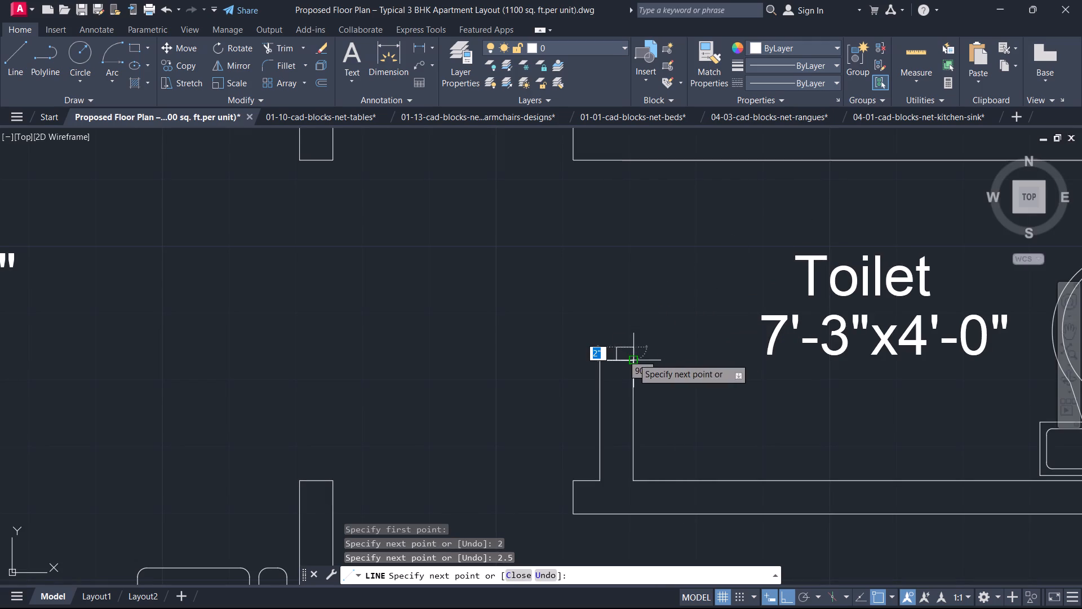
left_click(632, 358)
key("Escape")
Copy the toilet door's jamb outline from the short west wall end straight north to the lower edge of the toilet's north wall.
scroll(632, 358, "up", 4)
middle_click(632, 358)
left_click(655, 346)
left_click(445, 178)
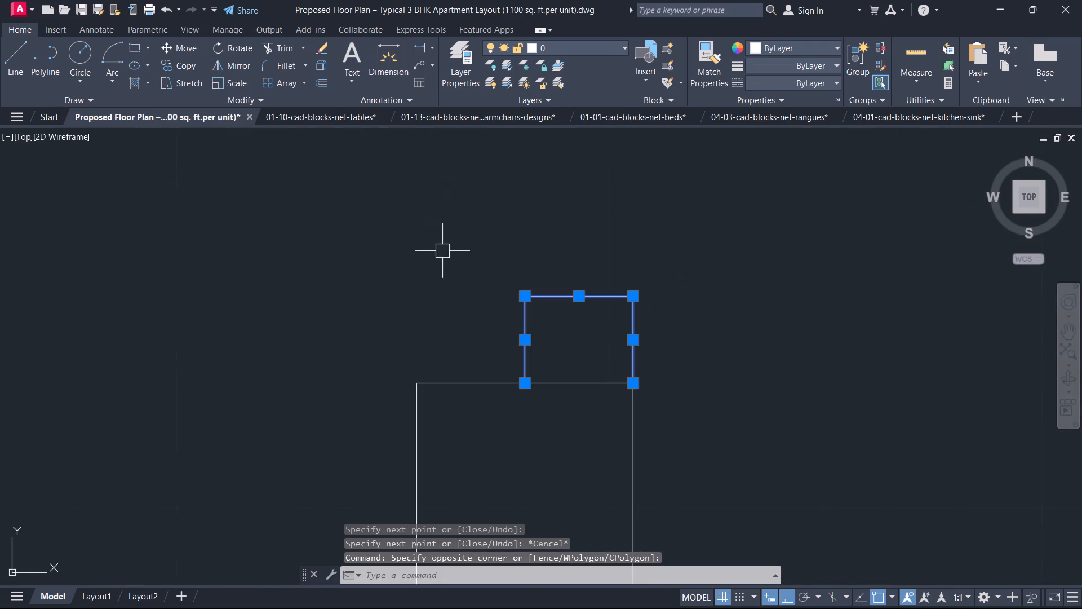
scroll(443, 252, "down", 3)
middle_click_drag(443, 252, 446, 351)
scroll(446, 351, "down", 1)
key("c")
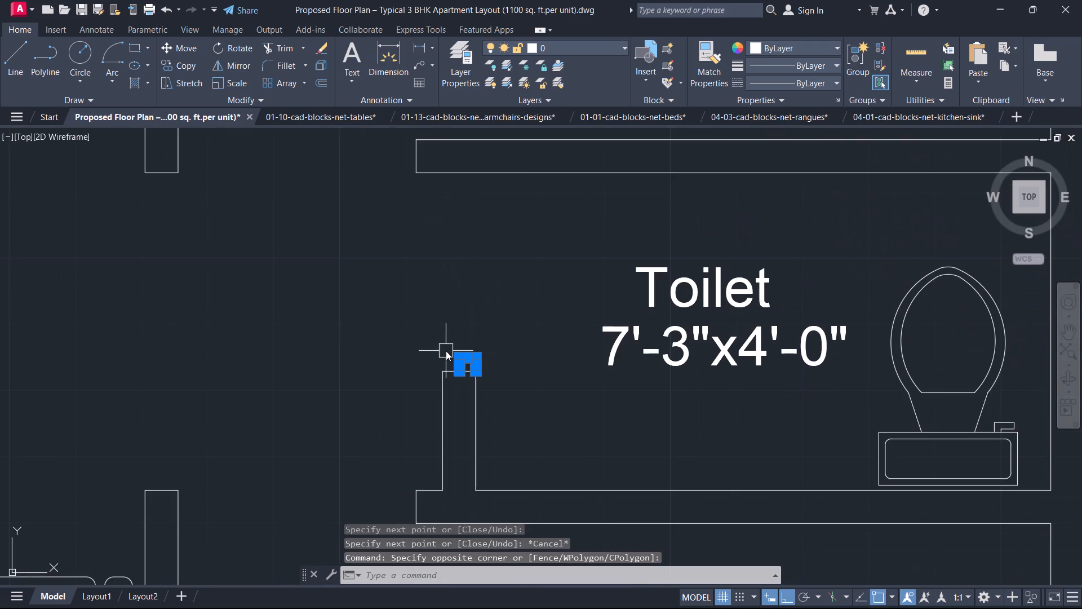
key("o")
key("space")
scroll(442, 364, "up", 1)
left_click(438, 373)
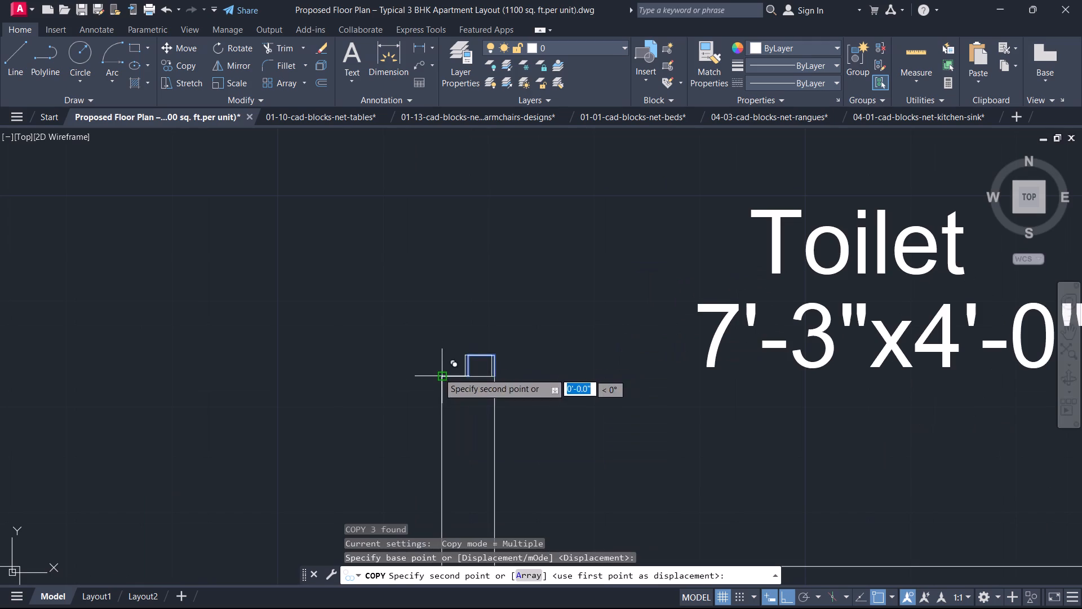
middle_click_drag(452, 330, 444, 398)
scroll(452, 330, "down", 1)
scroll(436, 289, "up", 2)
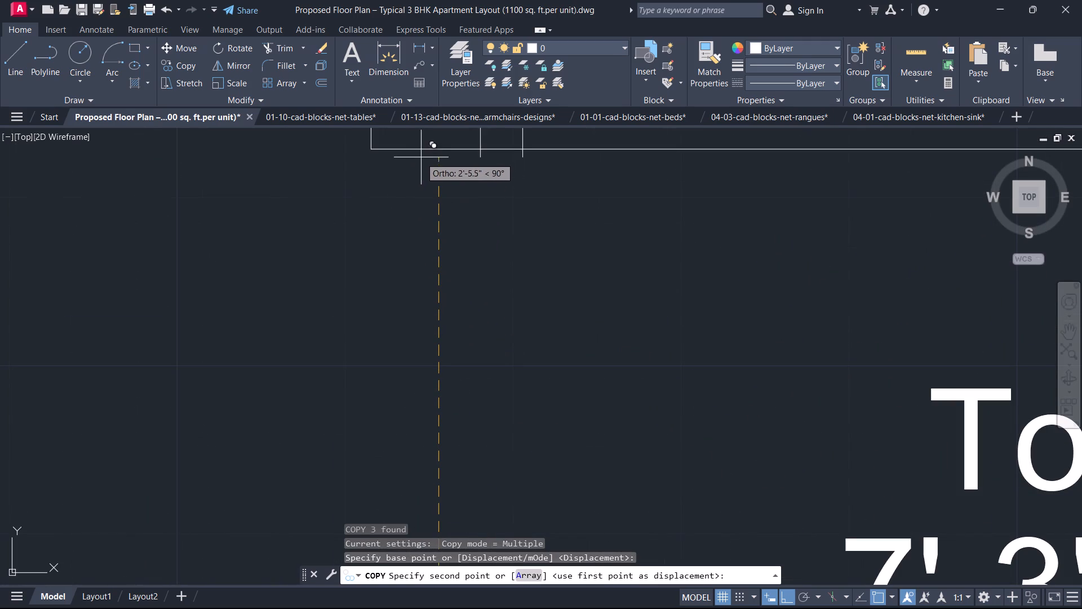
left_click(442, 146)
key("Escape")
Mirror the copied jamb across the north wall's lower edge so it projects into the door opening, erasing the source objects.
scroll(434, 171, "down", 2)
middle_click_drag(432, 172, 415, 246)
scroll(445, 227, "up", 2)
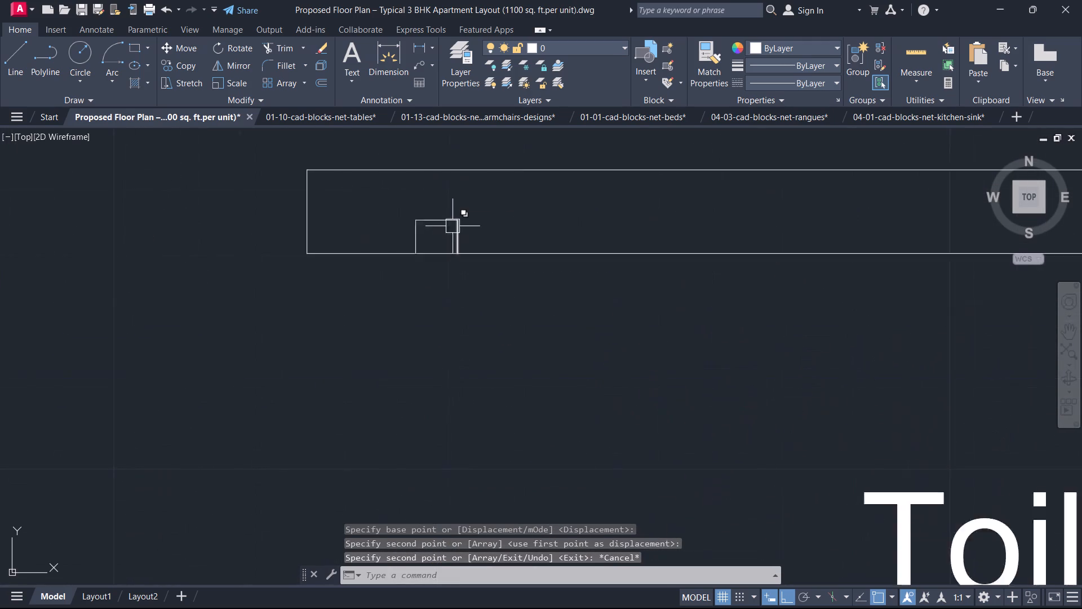
scroll(453, 226, "up", 1)
left_click_drag(492, 254, 482, 244)
left_click(366, 179)
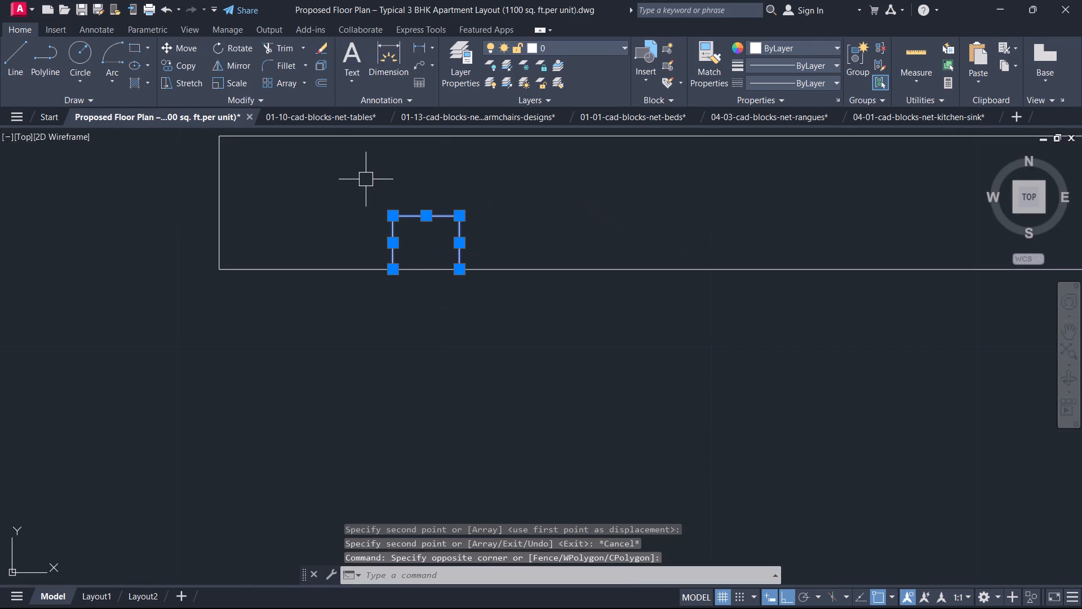
key("m")
type("i")
key("space")
left_click(369, 268)
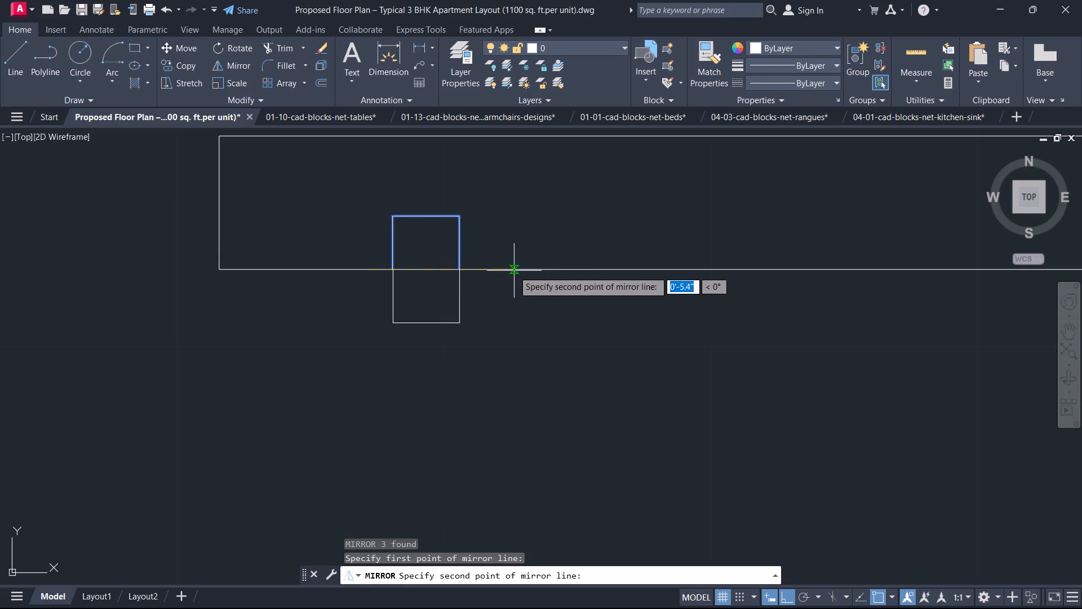
left_click(513, 271)
left_click_drag(536, 301, 509, 270)
key("Escape")
Draw a vertical line across the toilet door opening between the east corners of the north and south jambs.
scroll(449, 302, "down", 2)
middle_click_drag(447, 303, 507, 144)
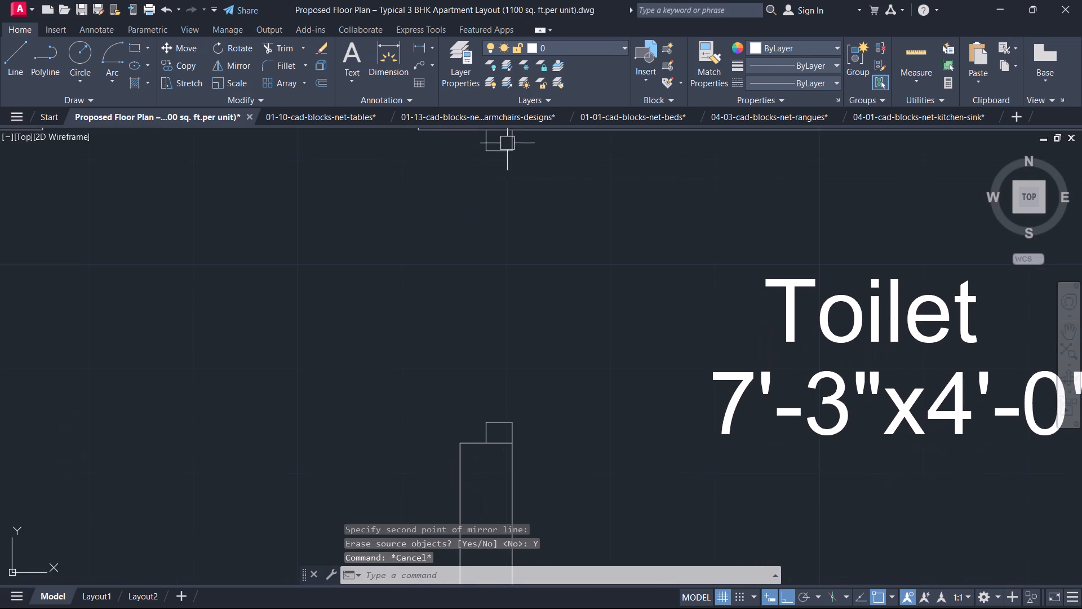
type("l")
key("space")
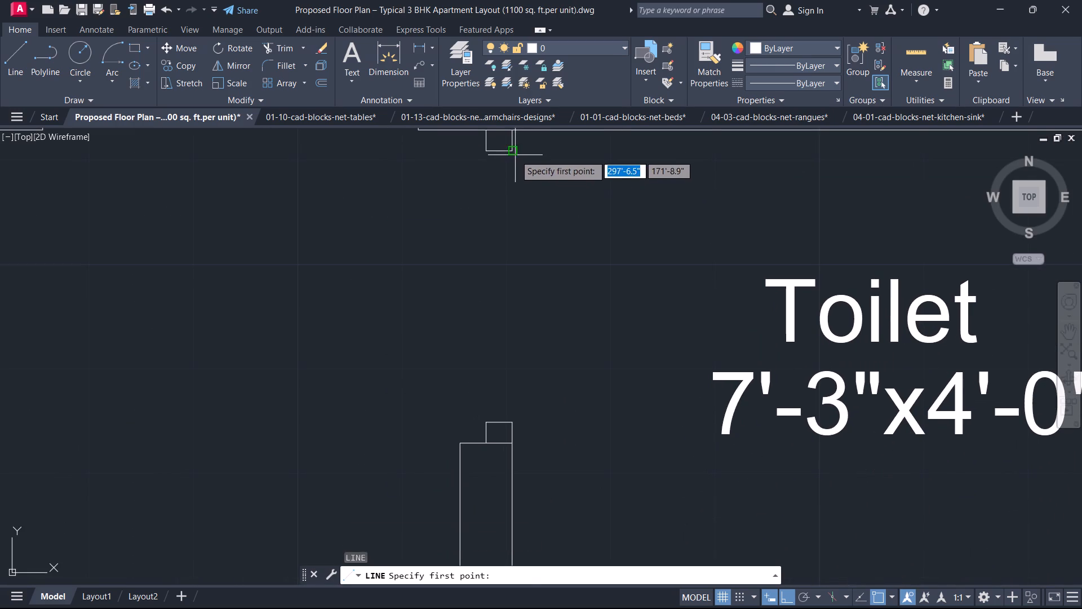
left_click(514, 154)
left_click(518, 421)
key("Escape")
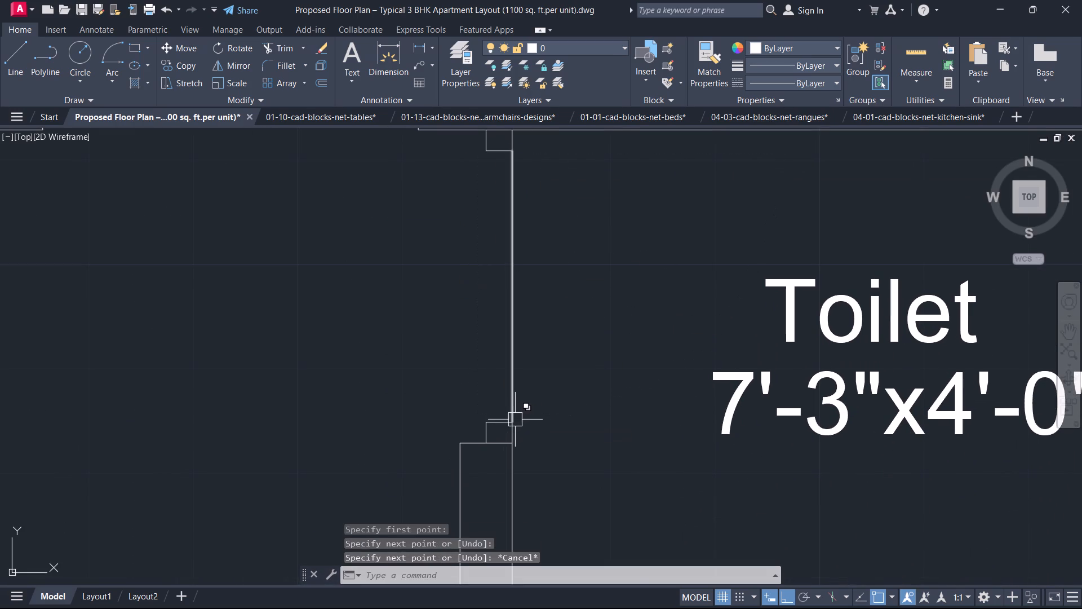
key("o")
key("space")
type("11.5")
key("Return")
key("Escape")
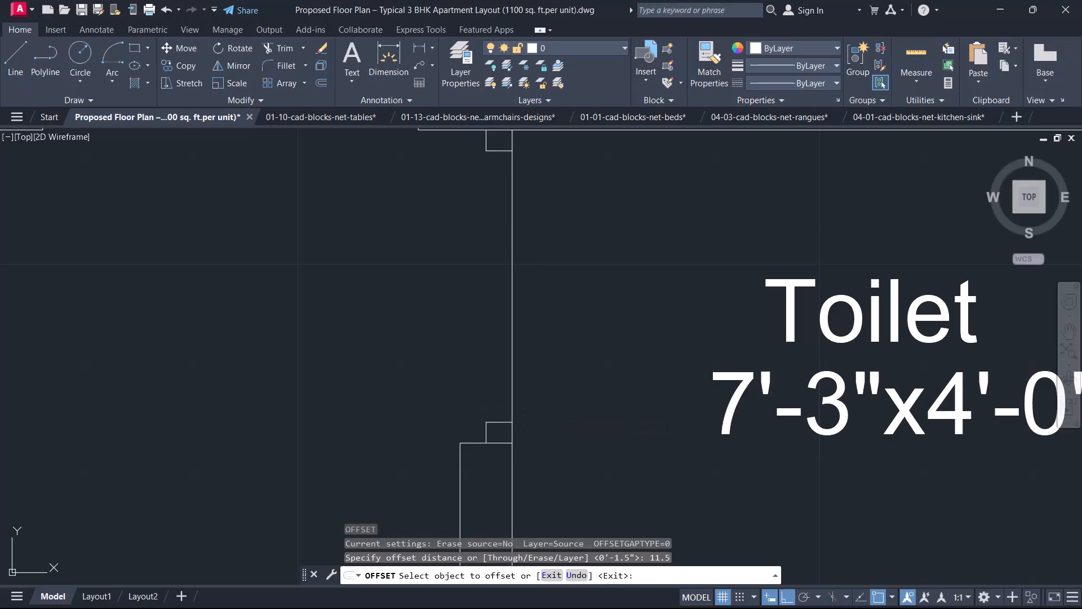
Offset the vertical line across the door opening 1.5" to the west to form the door leaf's second edge.
type("o 1.5")
key("Return")
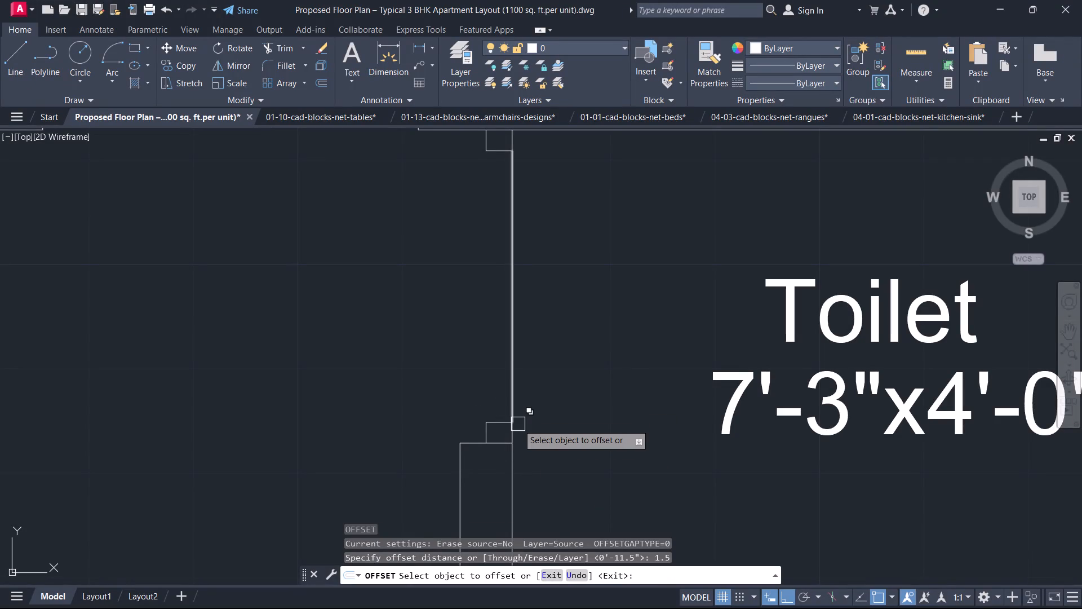
left_click(521, 377)
left_click(511, 375)
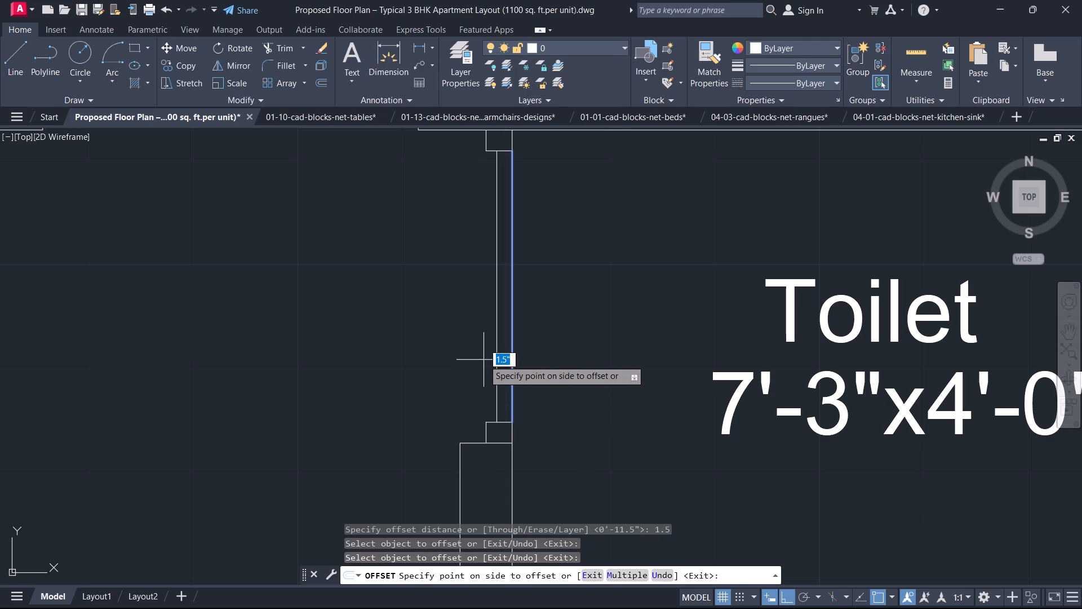
left_click(484, 359)
key("Escape")
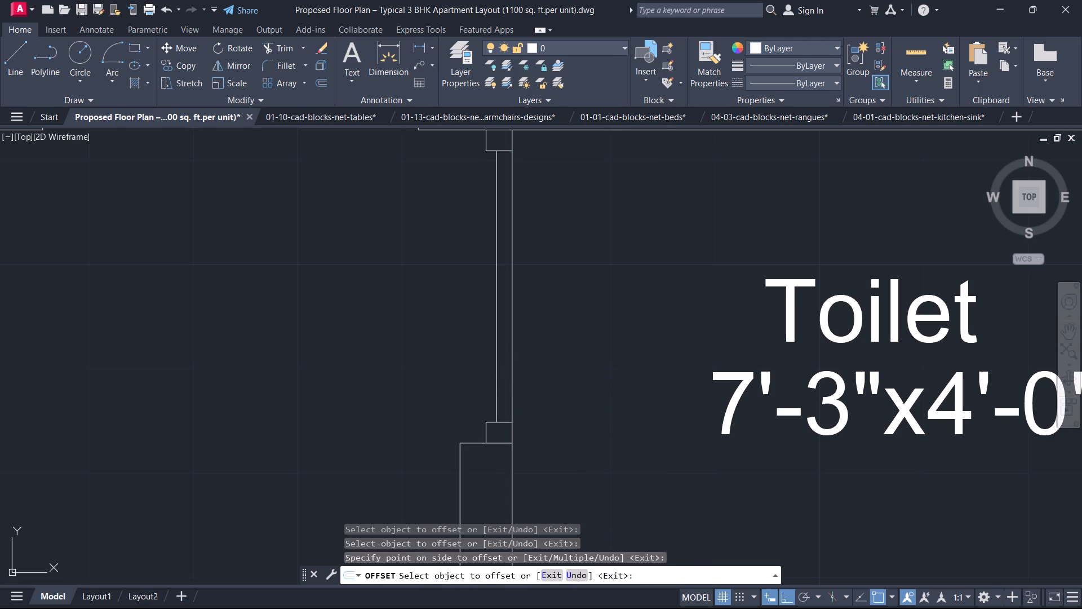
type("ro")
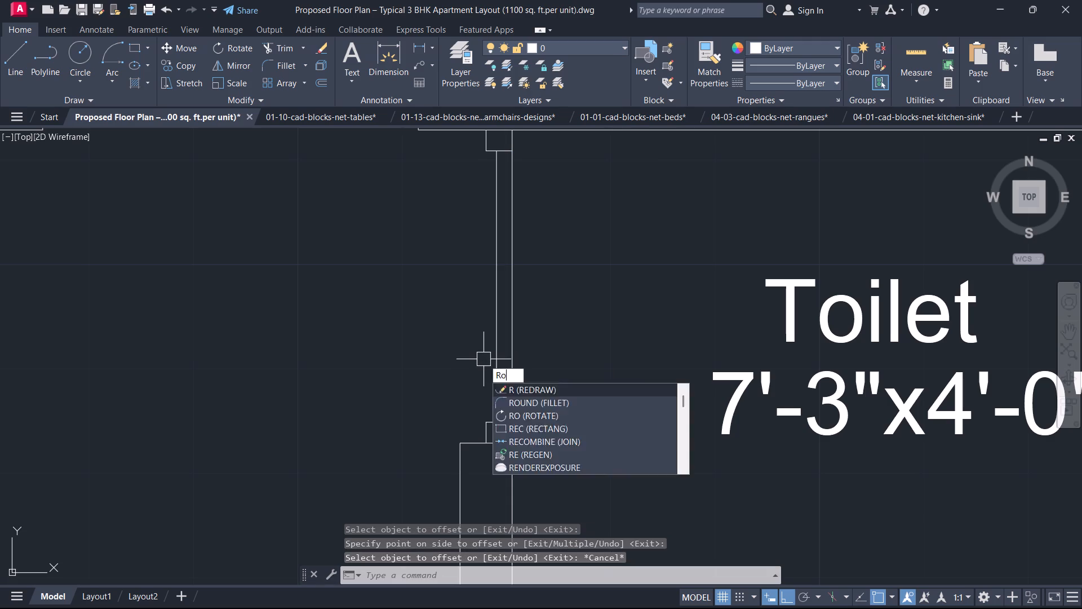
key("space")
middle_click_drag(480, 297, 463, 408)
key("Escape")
Rotate both door leaf lines 90° counterclockwise about the north jamb's southeast corner so the leaf opens into the toilet.
left_click(534, 403)
left_click(366, 334)
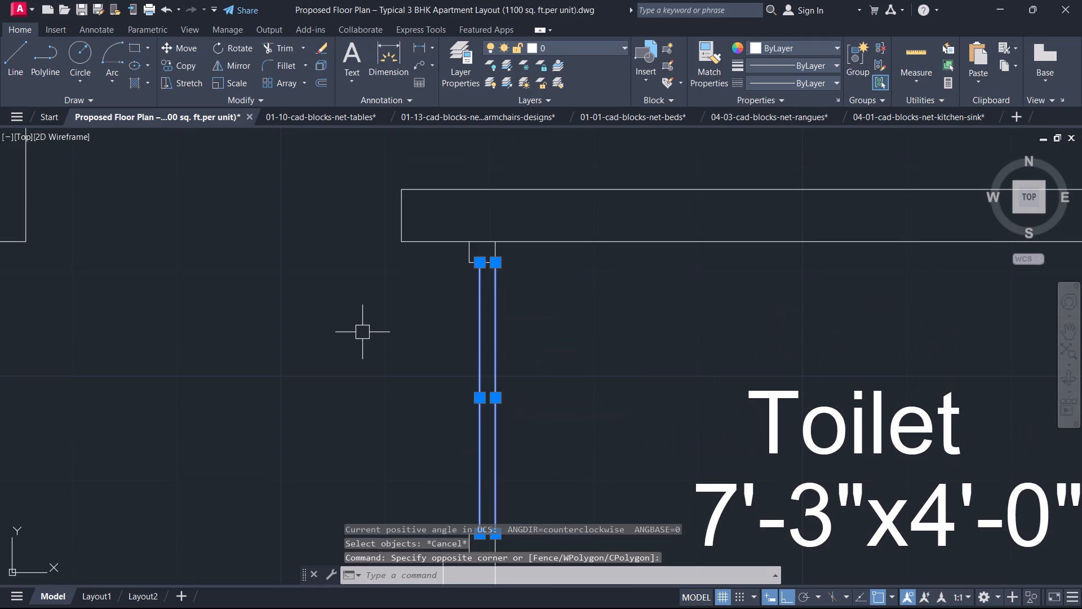
type("ro")
key("space")
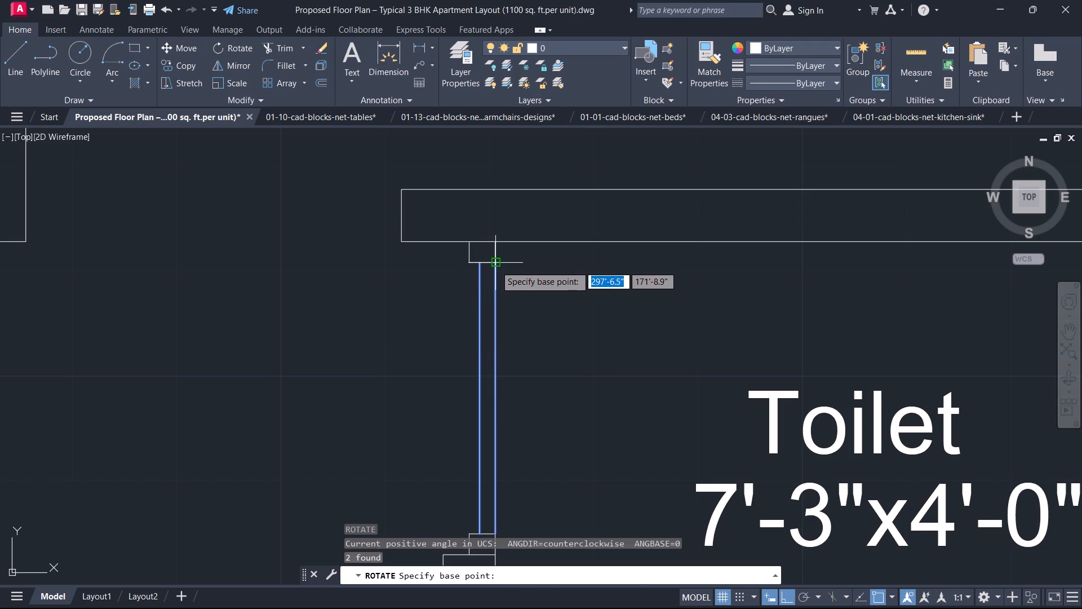
left_click(495, 266)
left_click(491, 207)
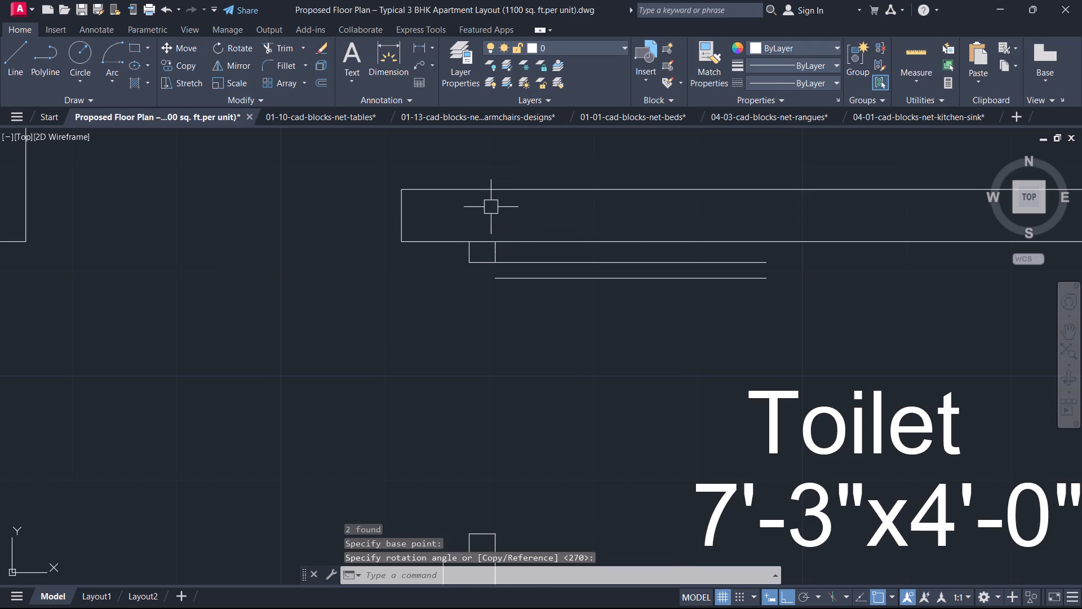
Close the hinge end of the toilet door leaf with a short vertical line between its two long edges.
middle_click_drag(503, 272, 468, 251)
type("l")
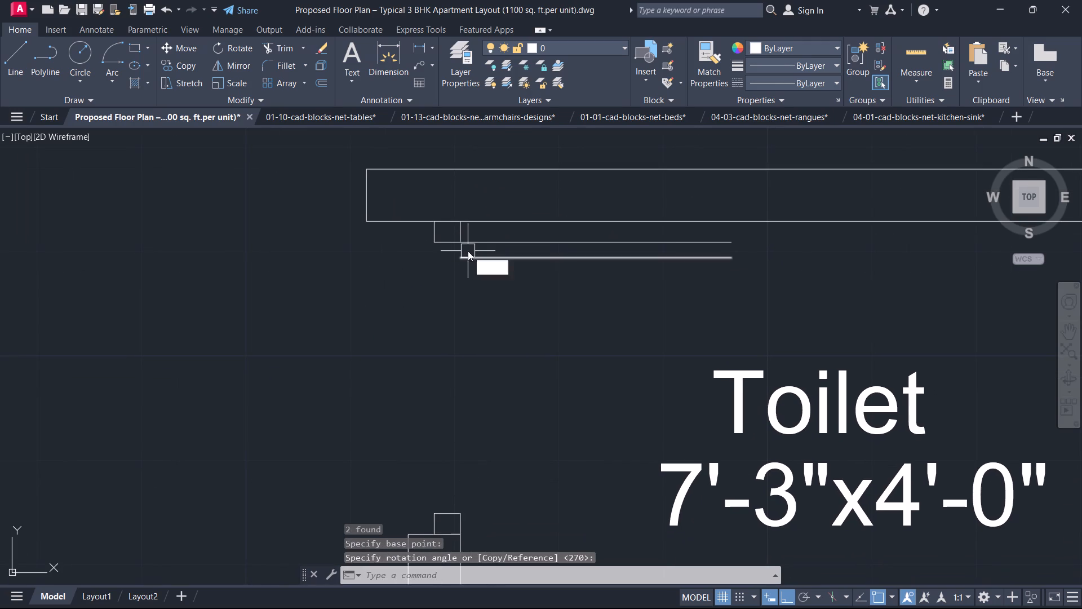
key("space")
scroll(468, 251, "up", 2)
left_click(448, 228)
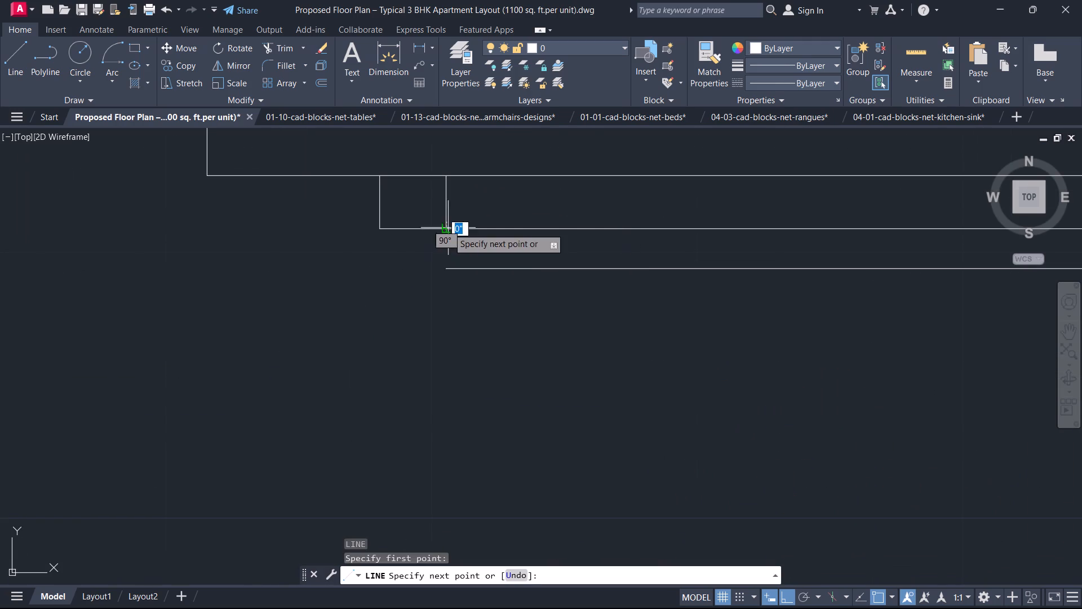
left_click(447, 270)
key("Escape")
Draw the toilet door's 90° swing arc from the south jamb's northeast corner to the leaf's free end, centred on the hinge corner.
scroll(446, 275, "down", 3)
middle_click(446, 276)
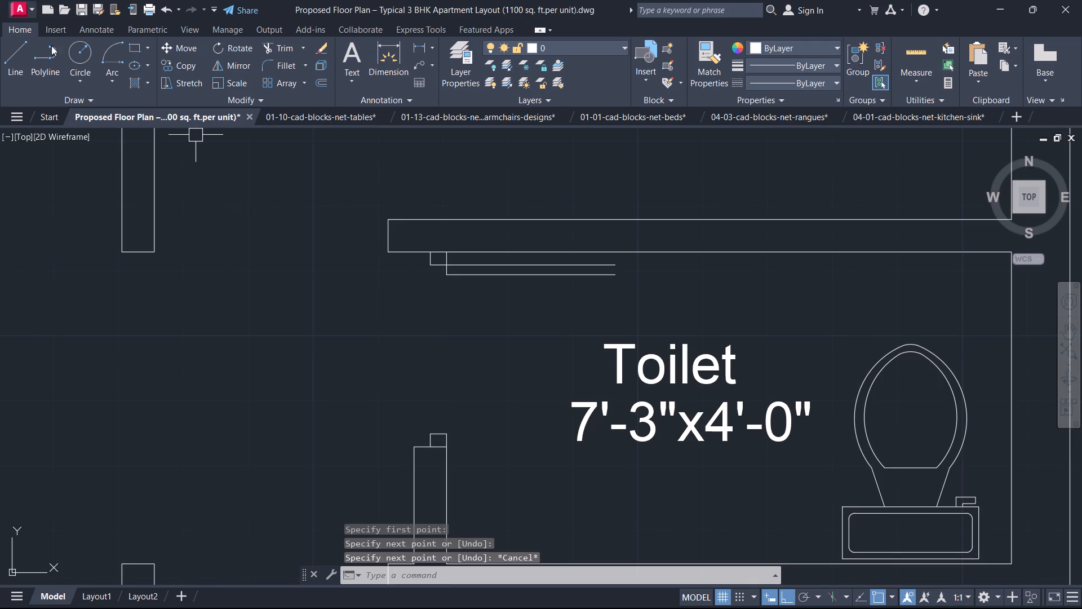
left_click(112, 52)
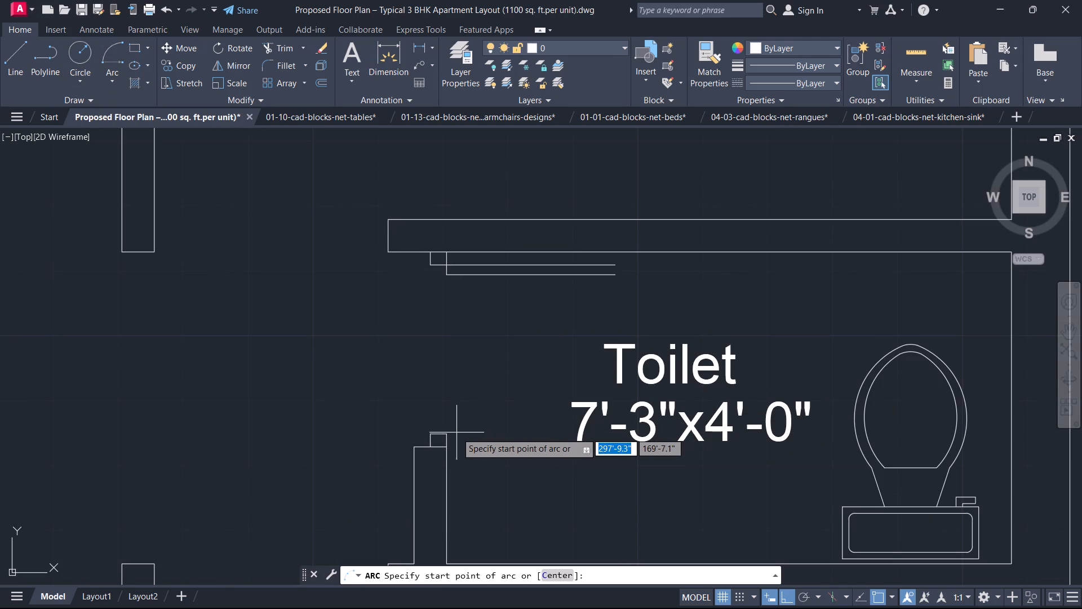
left_click(449, 437)
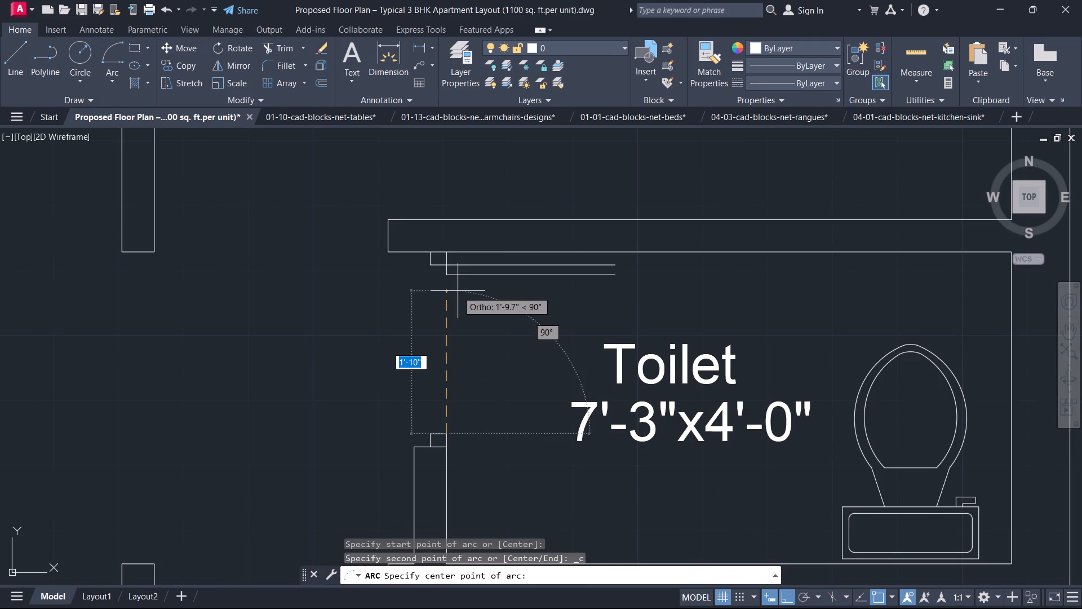
scroll(454, 283, "up", 1)
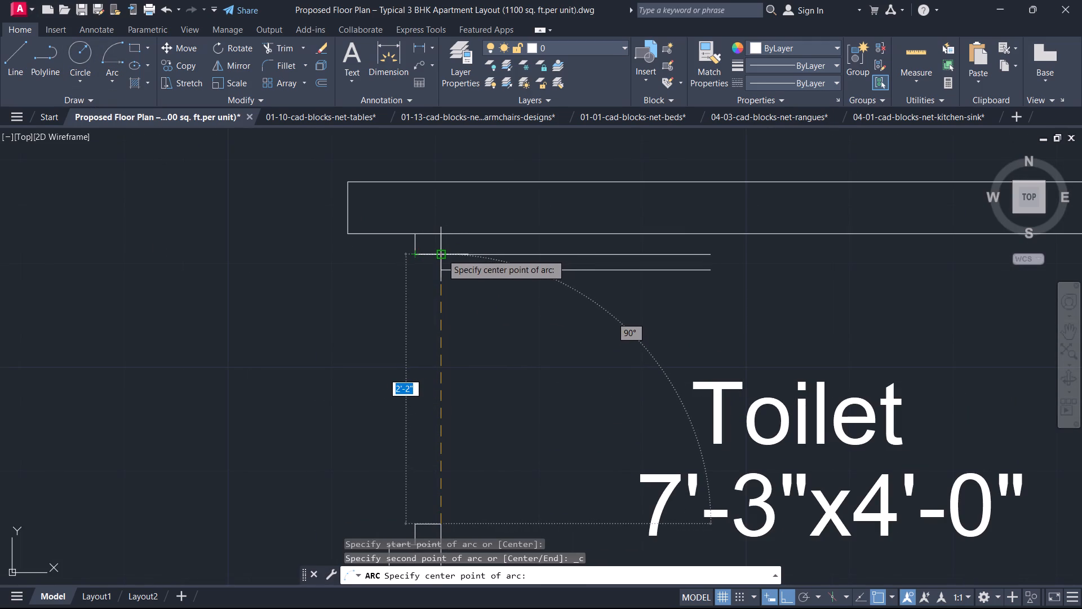
left_click(442, 254)
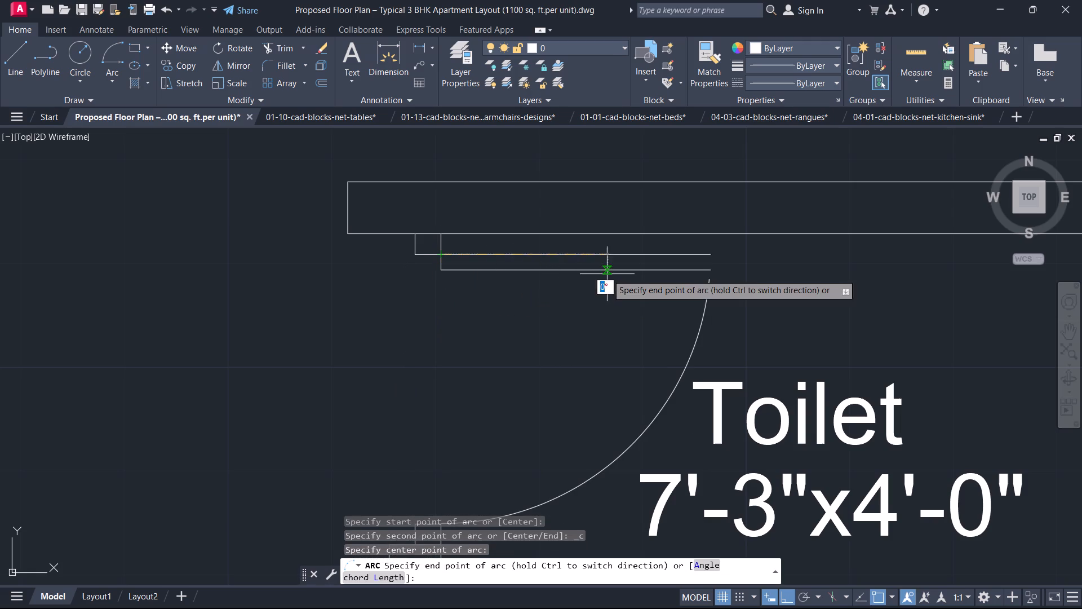
left_click(800, 274)
Trim the end of the toilet door leaf's lower line where it extends past the swing arc.
scroll(705, 281, "up", 5)
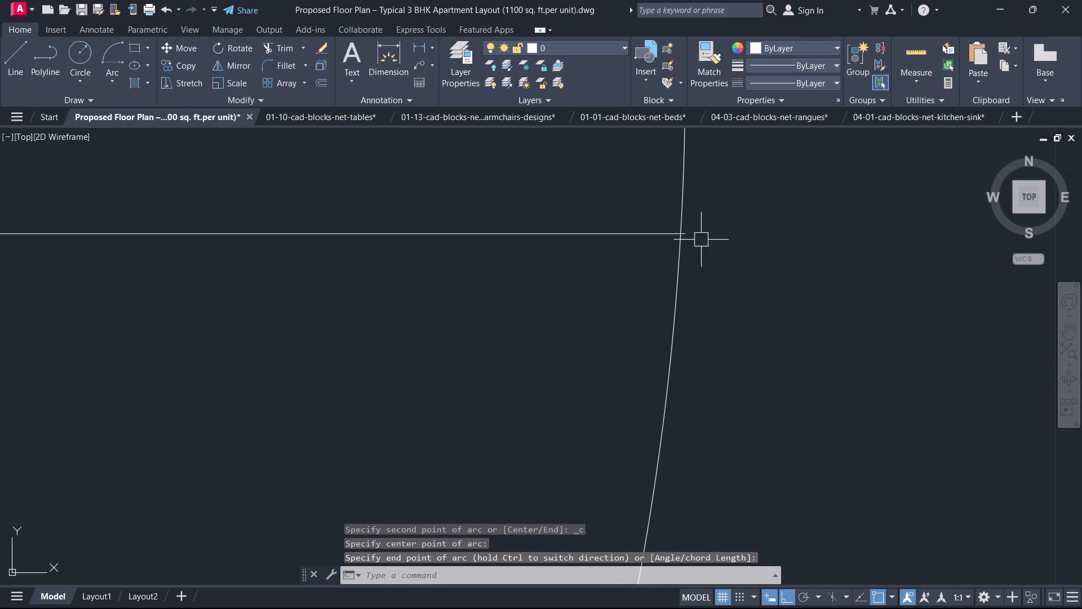
scroll(683, 227, "up", 4)
right_click(682, 249)
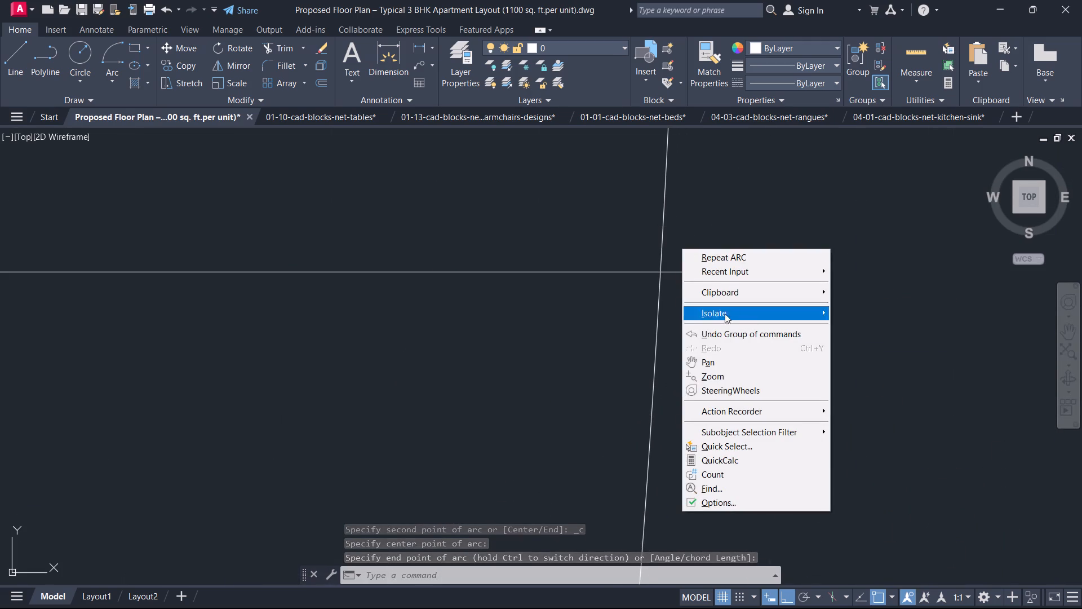
left_click(633, 336)
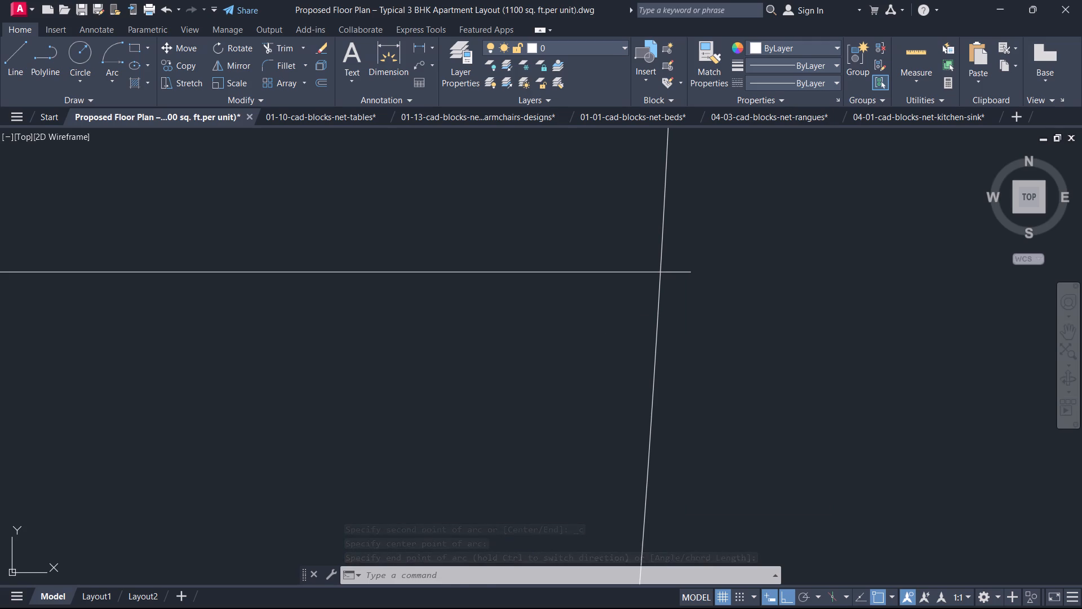
left_click(480, 364)
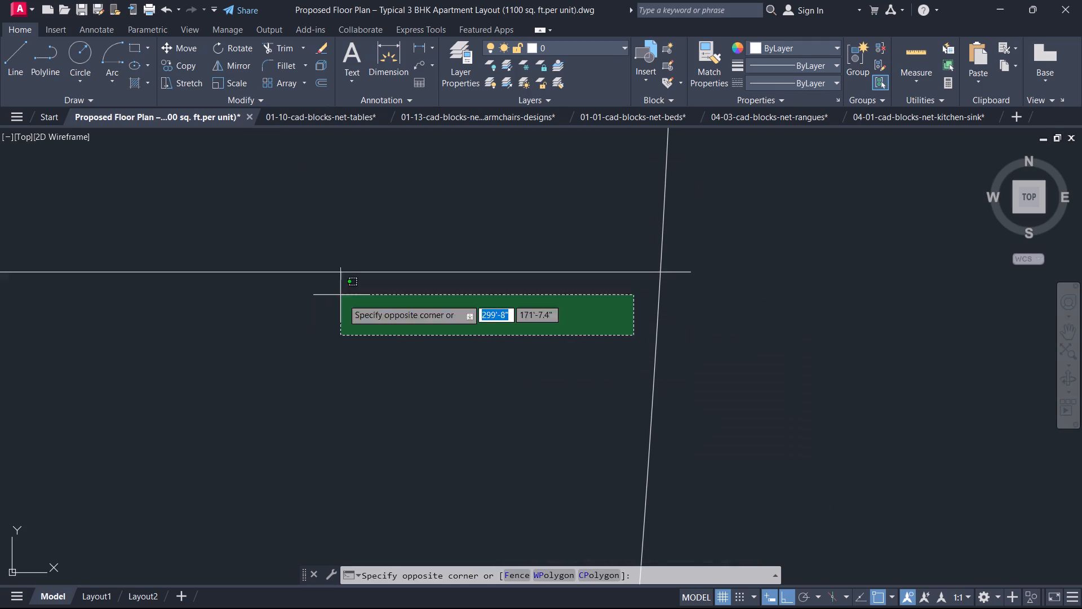
left_click(365, 342)
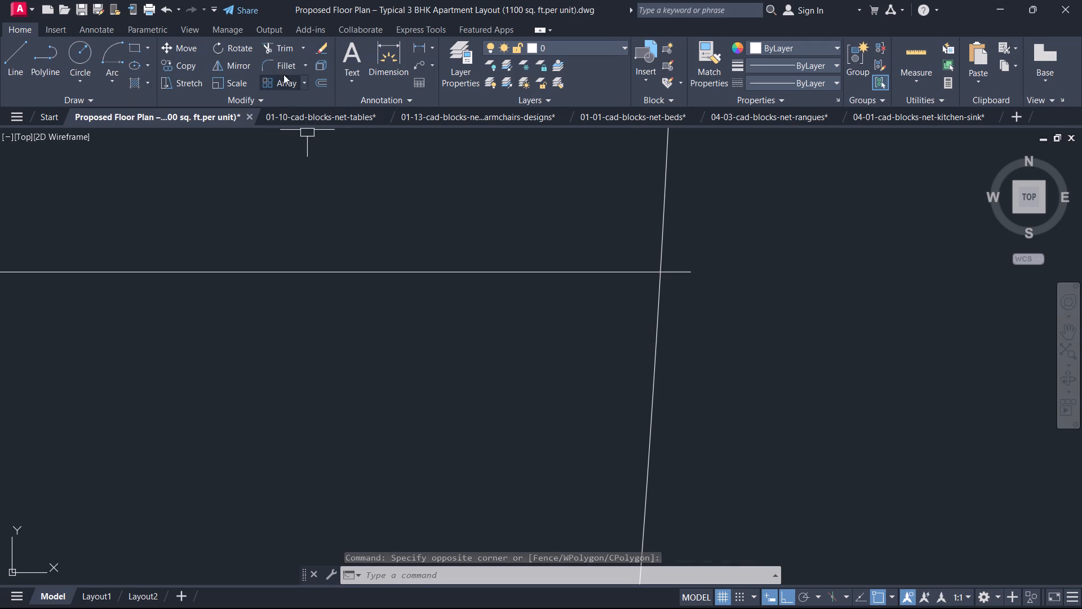
left_click(274, 50)
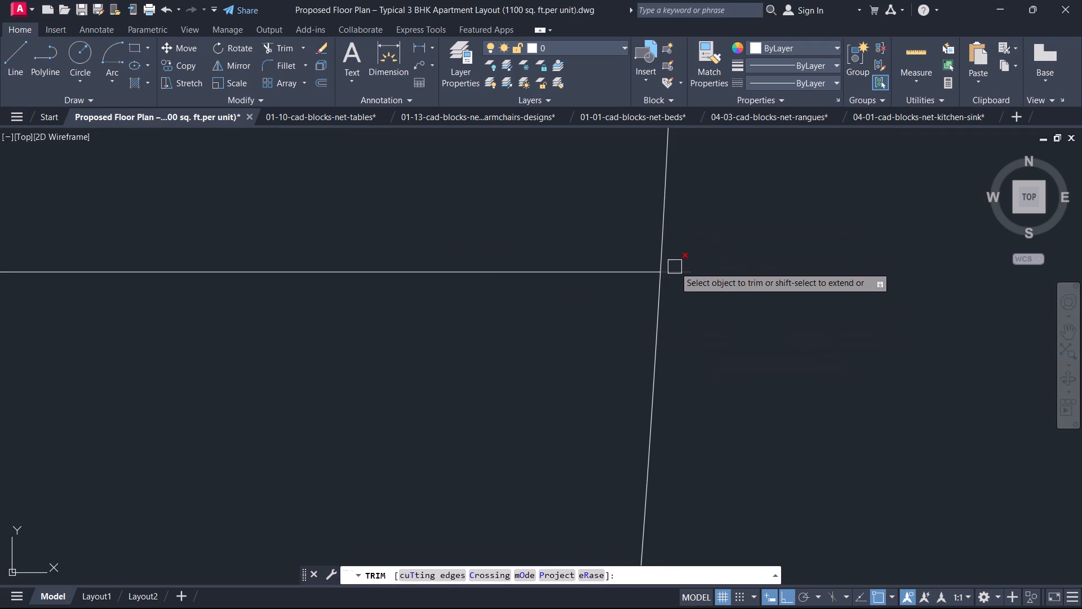
left_click(675, 267)
right_click(490, 321)
left_click(537, 350)
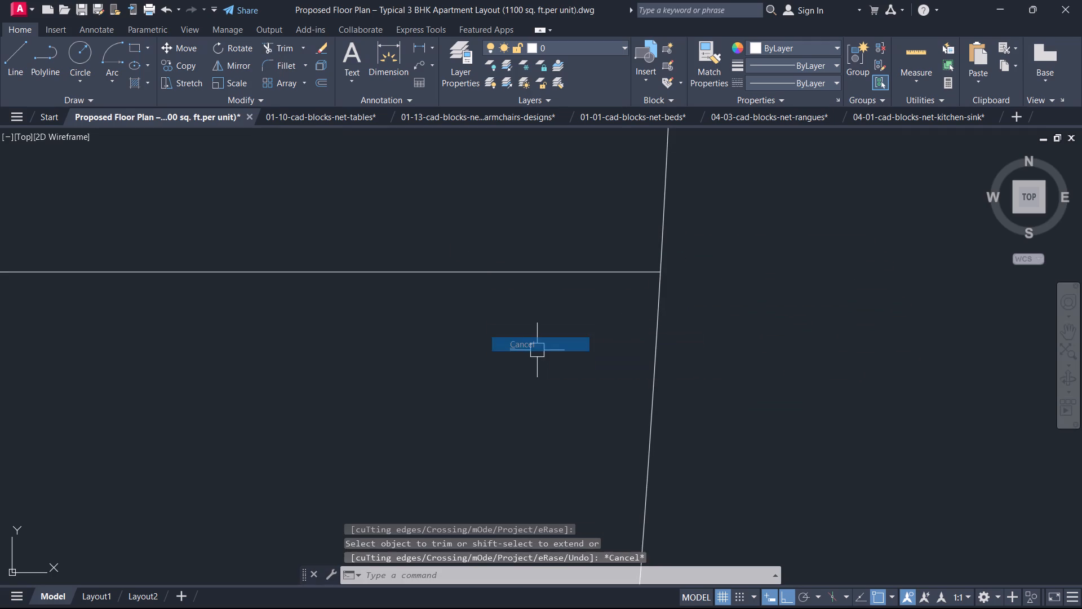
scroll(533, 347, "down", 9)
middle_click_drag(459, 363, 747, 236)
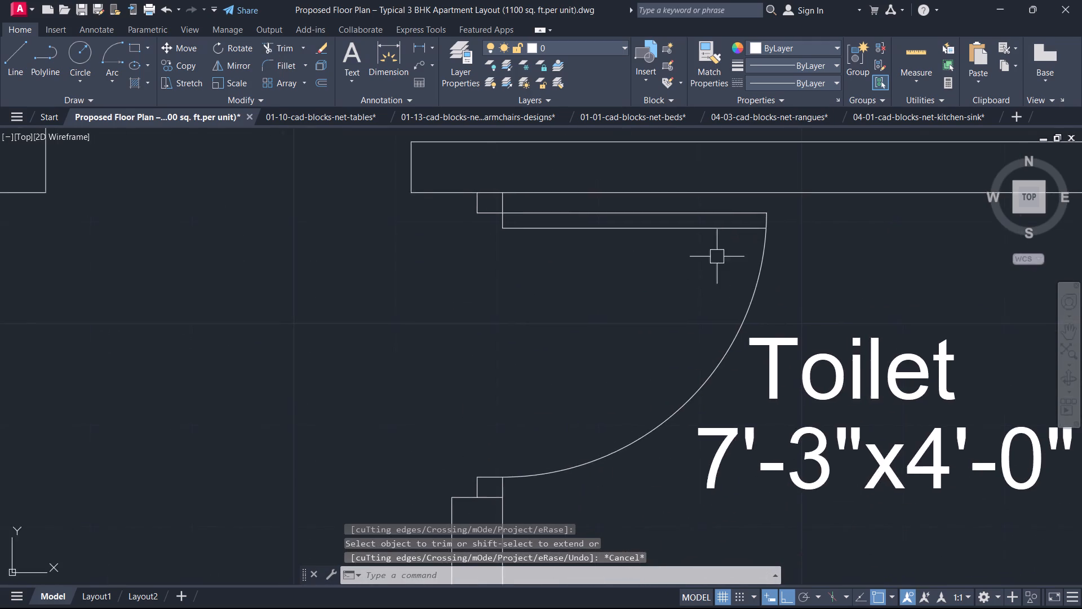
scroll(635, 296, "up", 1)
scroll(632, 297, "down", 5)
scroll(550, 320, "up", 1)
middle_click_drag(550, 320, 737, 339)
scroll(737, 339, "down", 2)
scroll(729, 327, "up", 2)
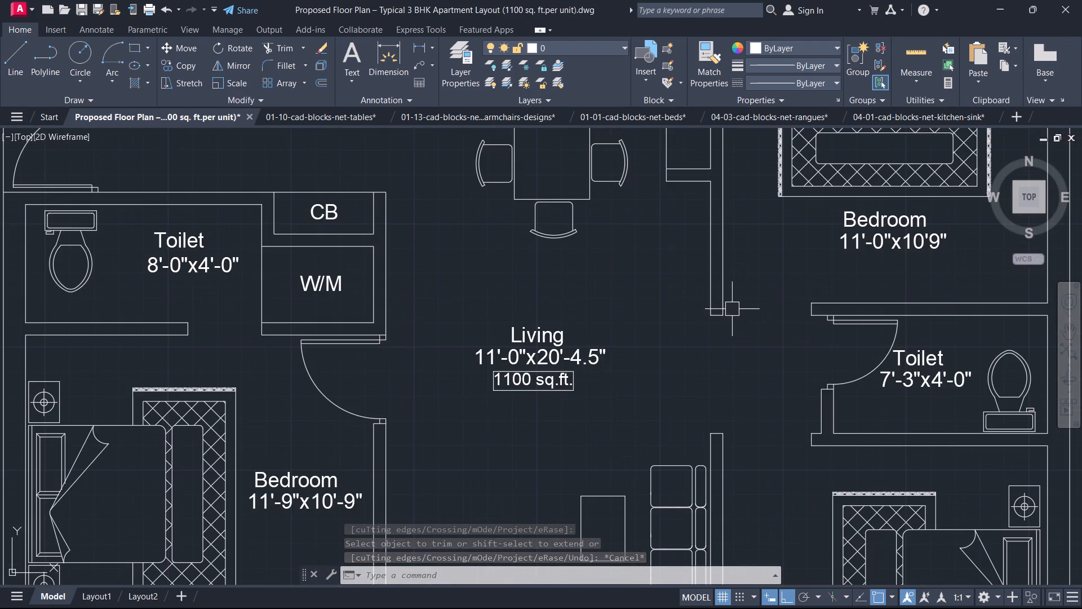
Draw a 2" by 2.5" jamb outline from the midpoint of the toilet north wall's west end at the bedroom doorway.
right_click(732, 309)
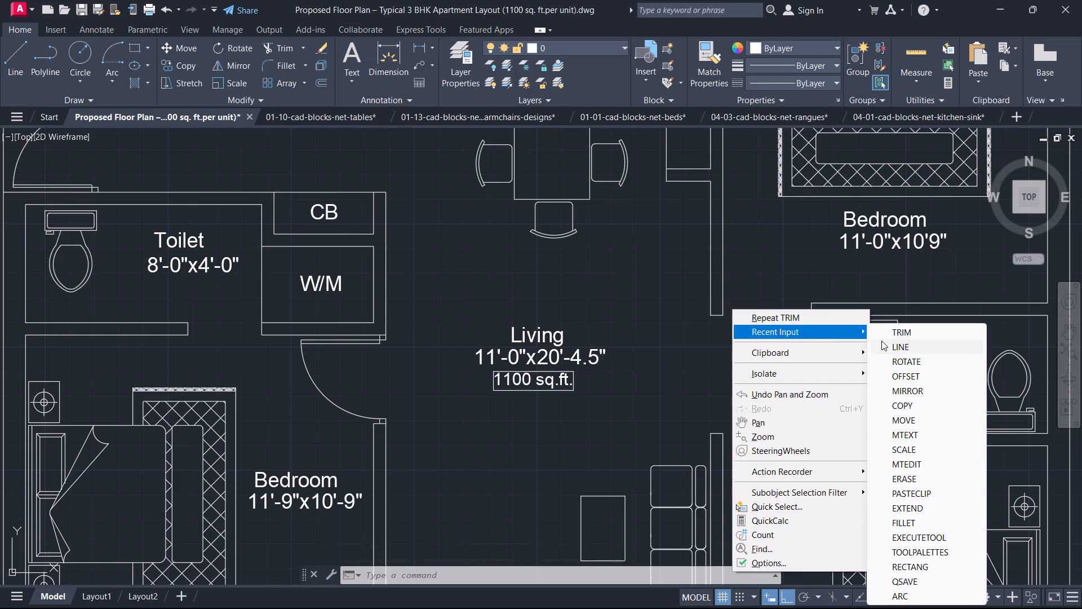
left_click(893, 343)
scroll(842, 329, "up", 4)
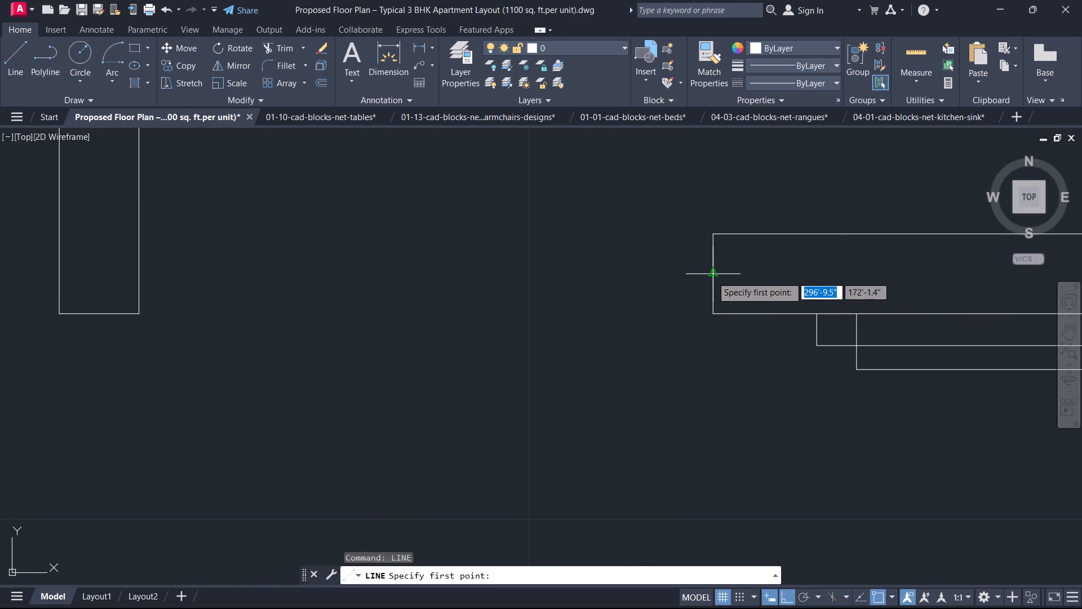
left_click(715, 274)
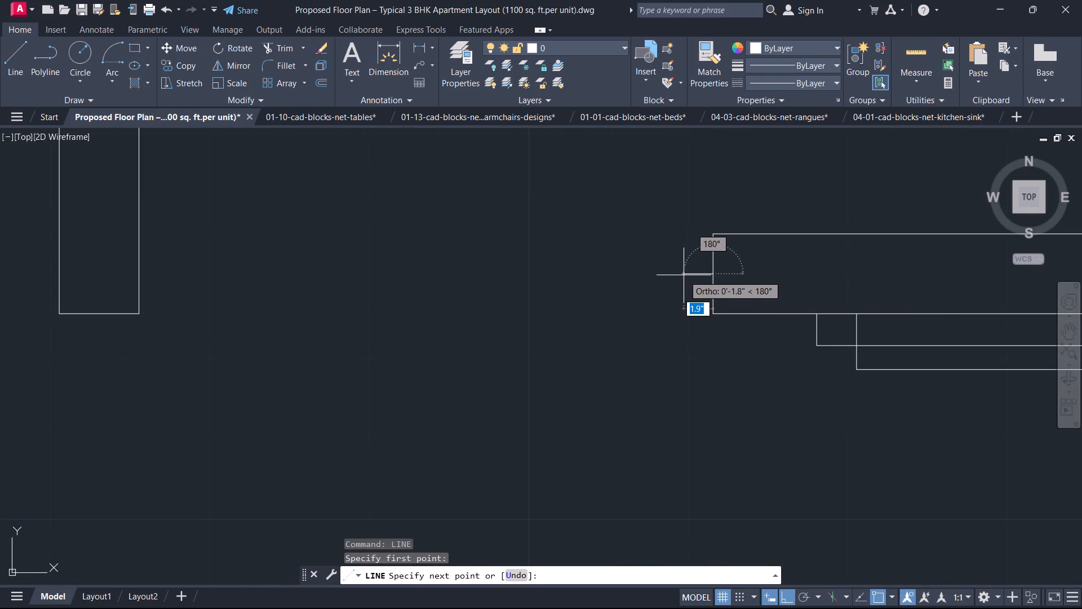
key("2")
key("Return")
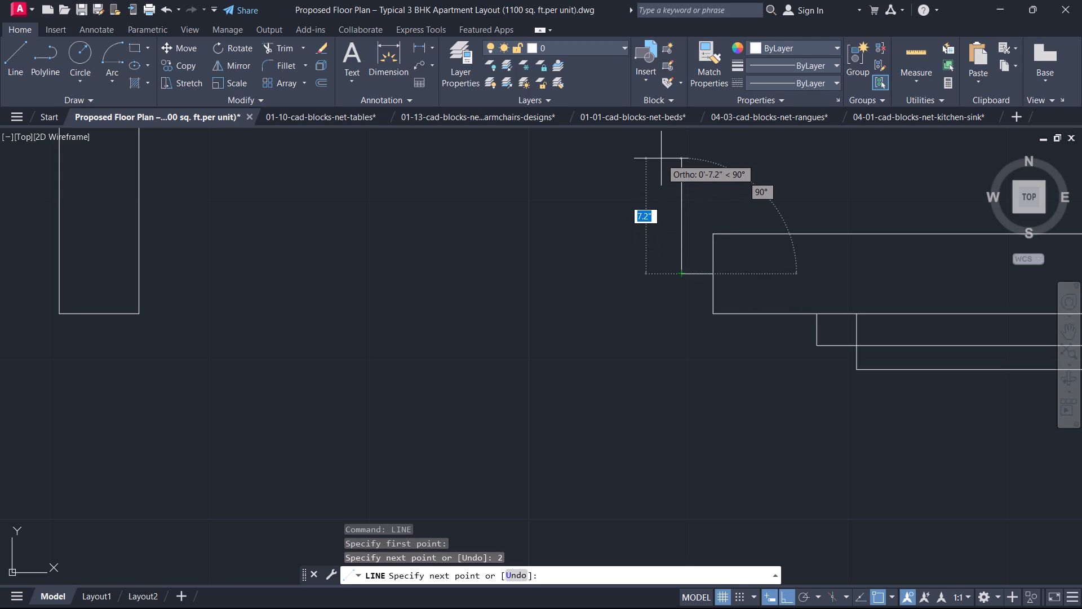
type("2.5")
key("Return")
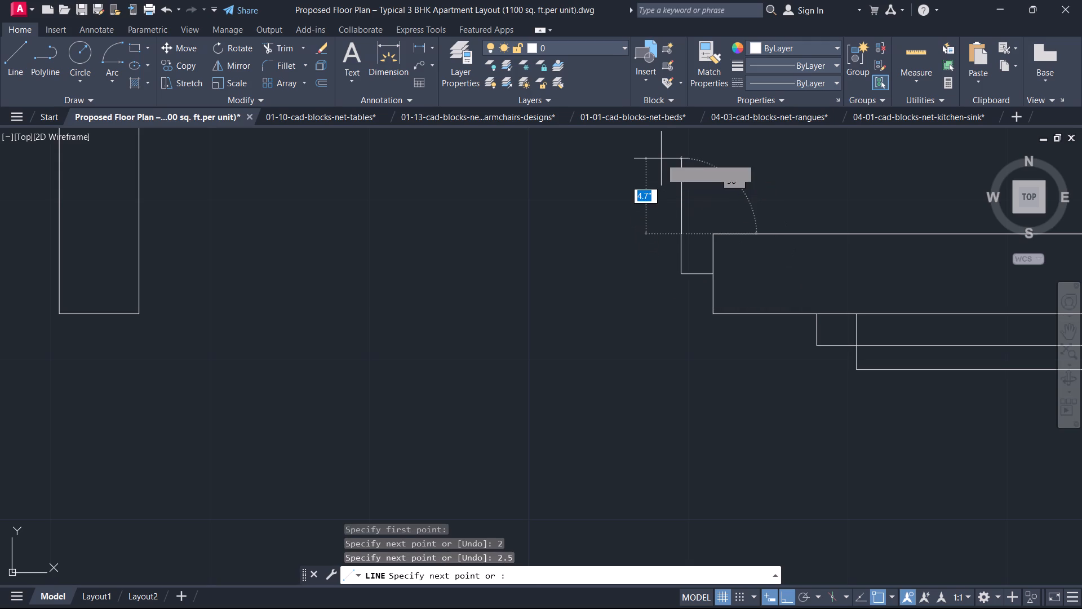
key("2")
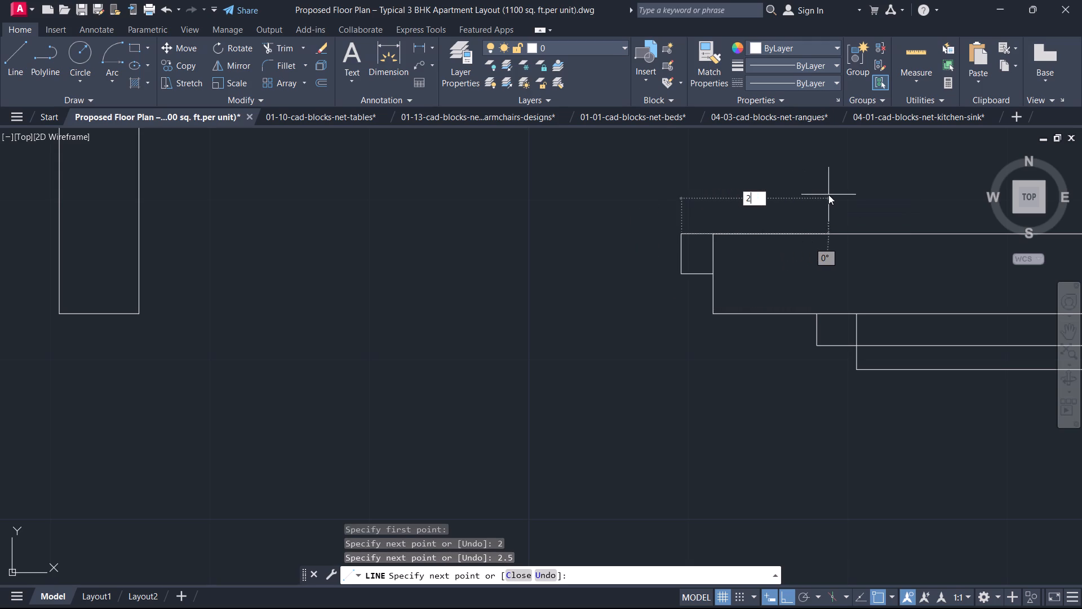
key("Return")
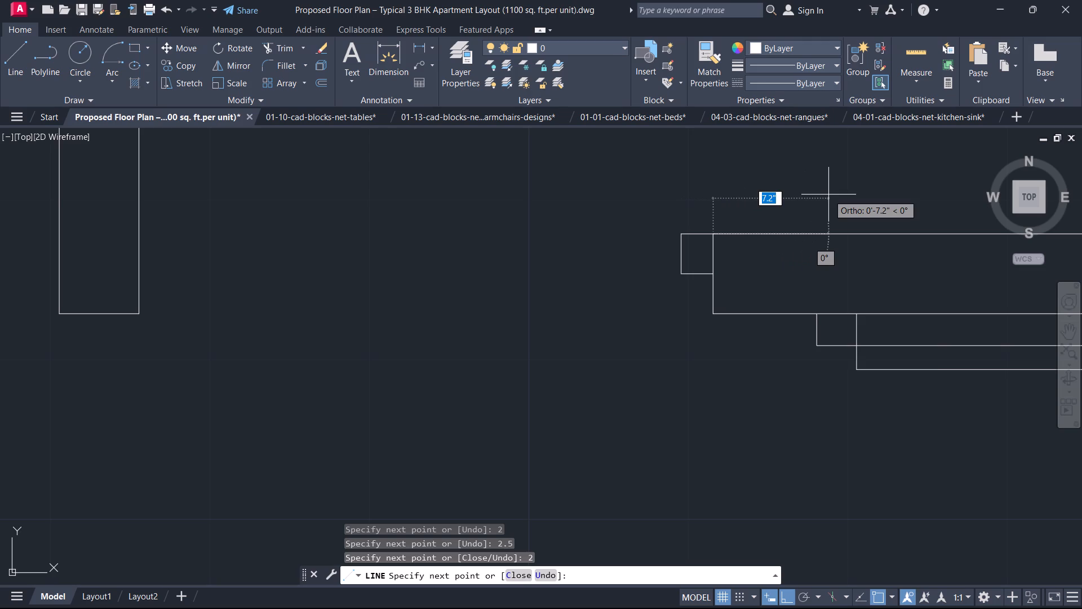
right_click(829, 195)
left_click(875, 219)
Copy the jamb horizontally from its southeast corner to the east face of the living room wall across the bedroom doorway.
scroll(645, 330, "up", 1)
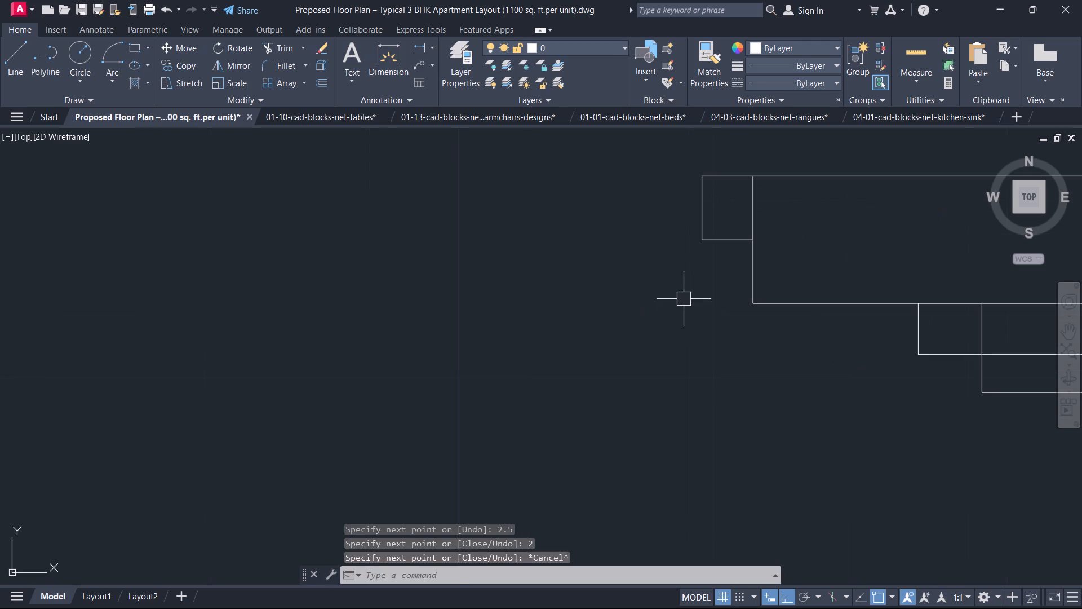
left_click(713, 275)
left_click(680, 159)
scroll(614, 250, "down", 3)
middle_click_drag(610, 257, 823, 319)
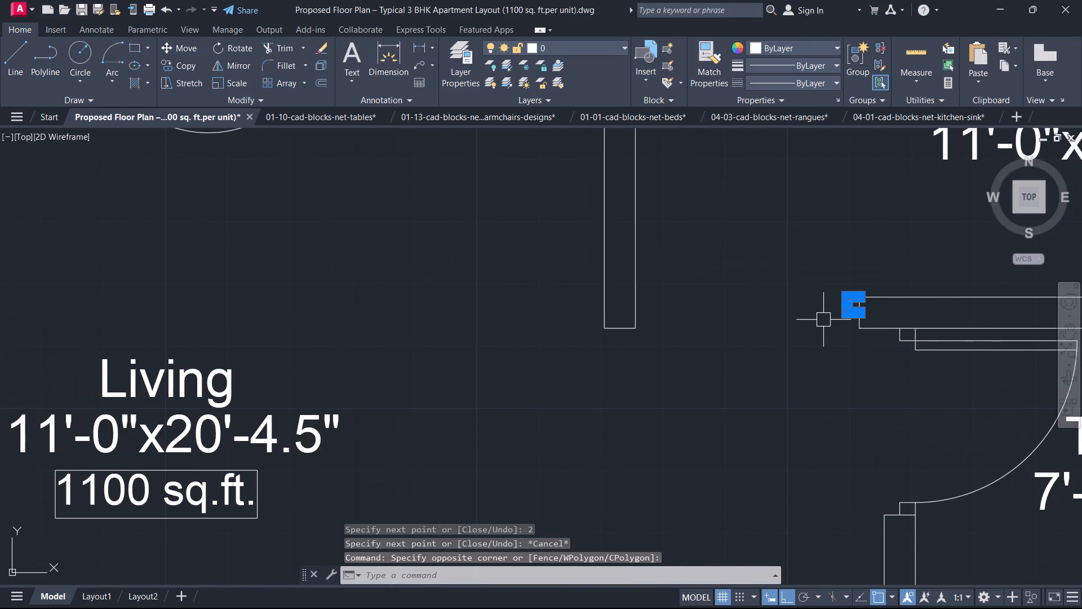
type("co")
key("space")
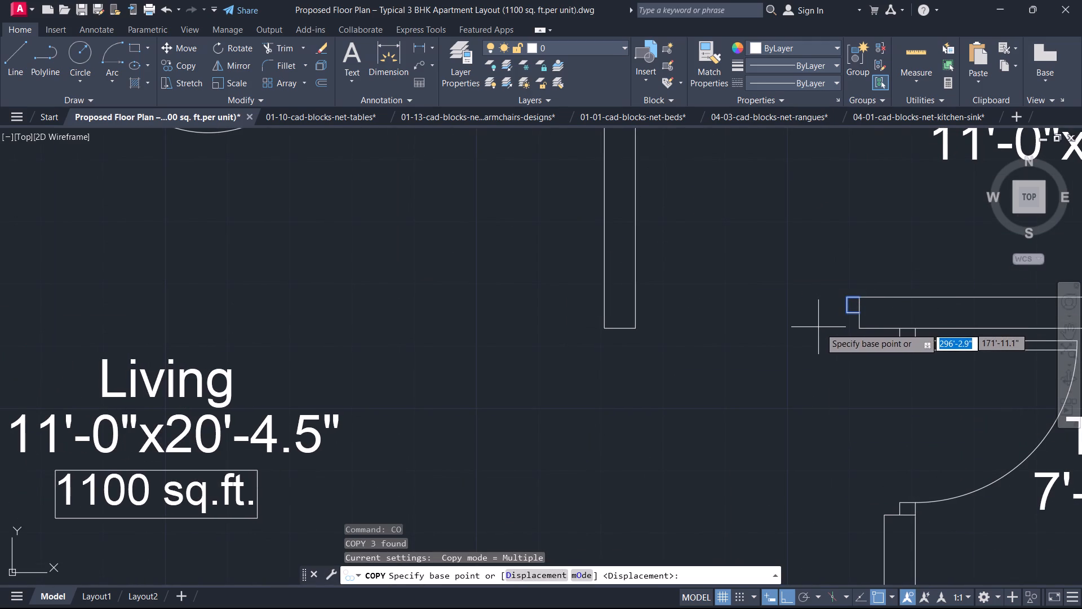
left_click(863, 314)
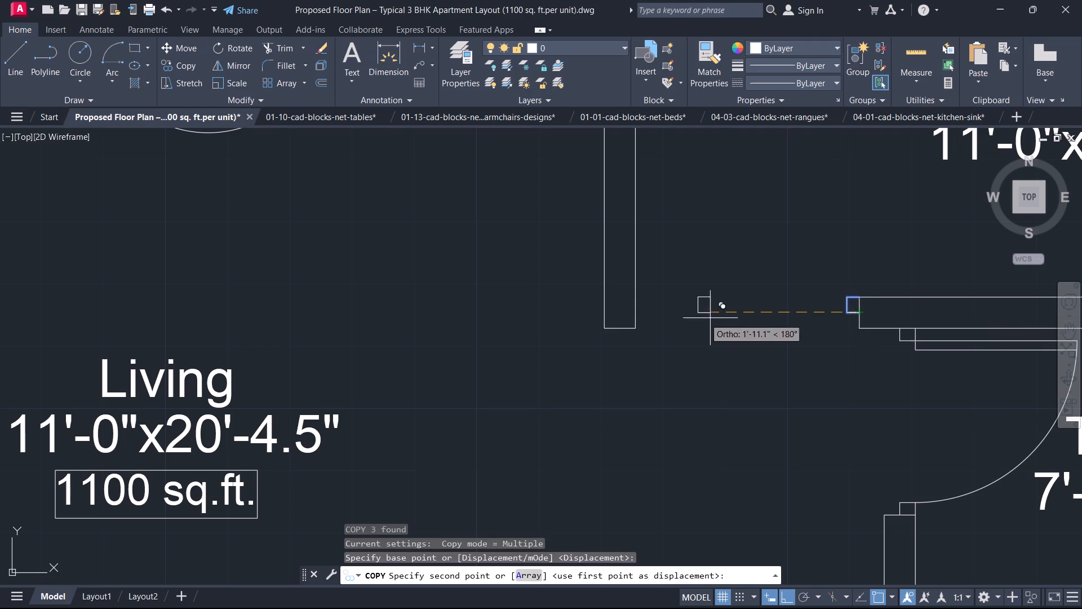
left_click(636, 308)
scroll(627, 326, "up", 1)
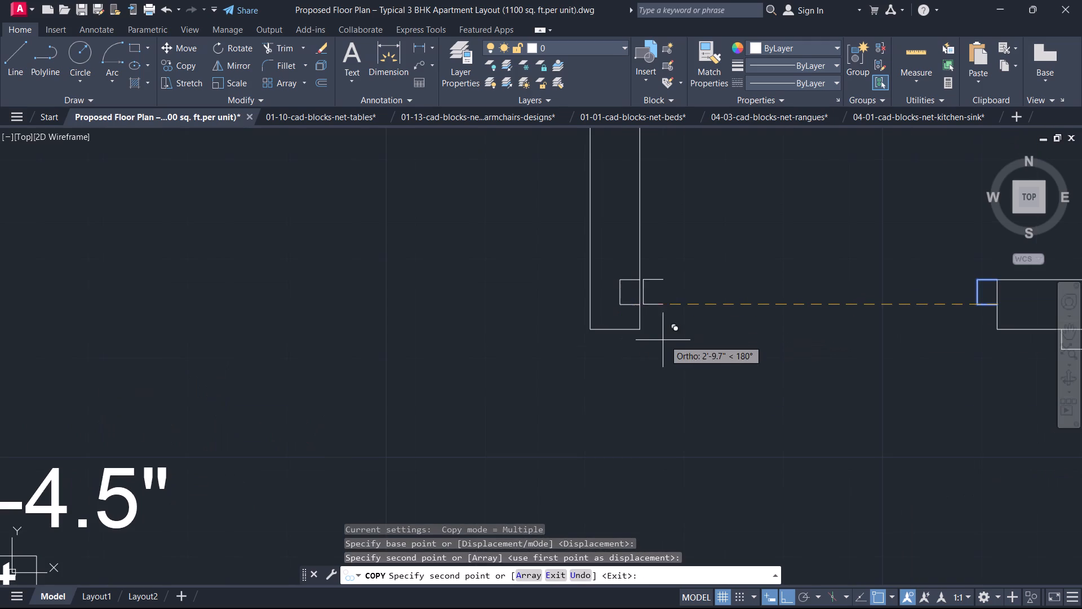
right_click(684, 332)
left_click(708, 357)
Mirror the copied jamb about the living room wall's east face so it projects into the doorway, erasing the source lines.
scroll(620, 312, "up", 3)
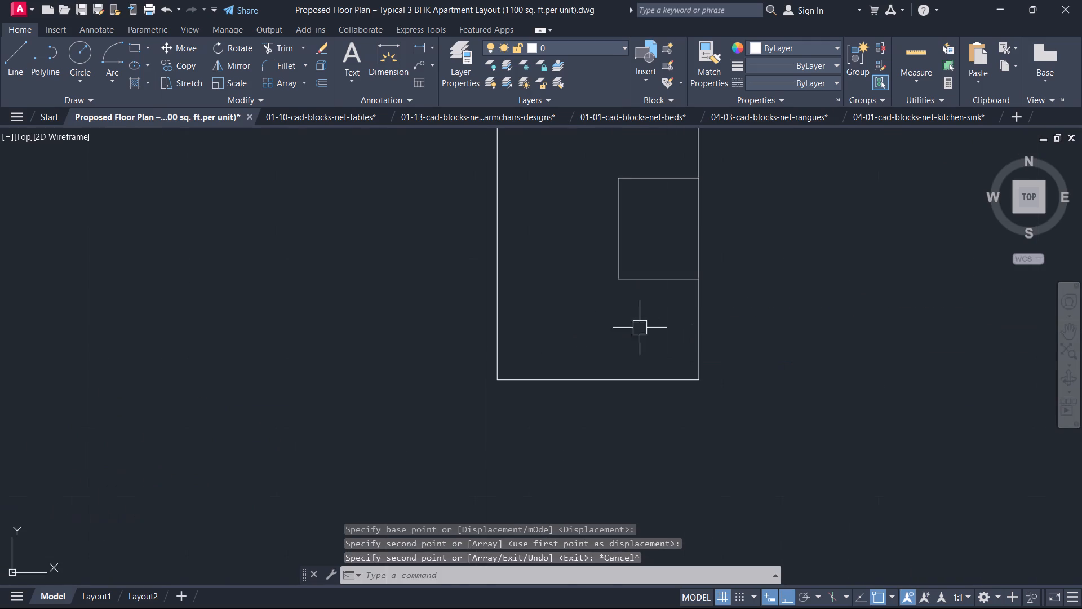
left_click_drag(640, 328, 638, 321)
left_click(576, 158)
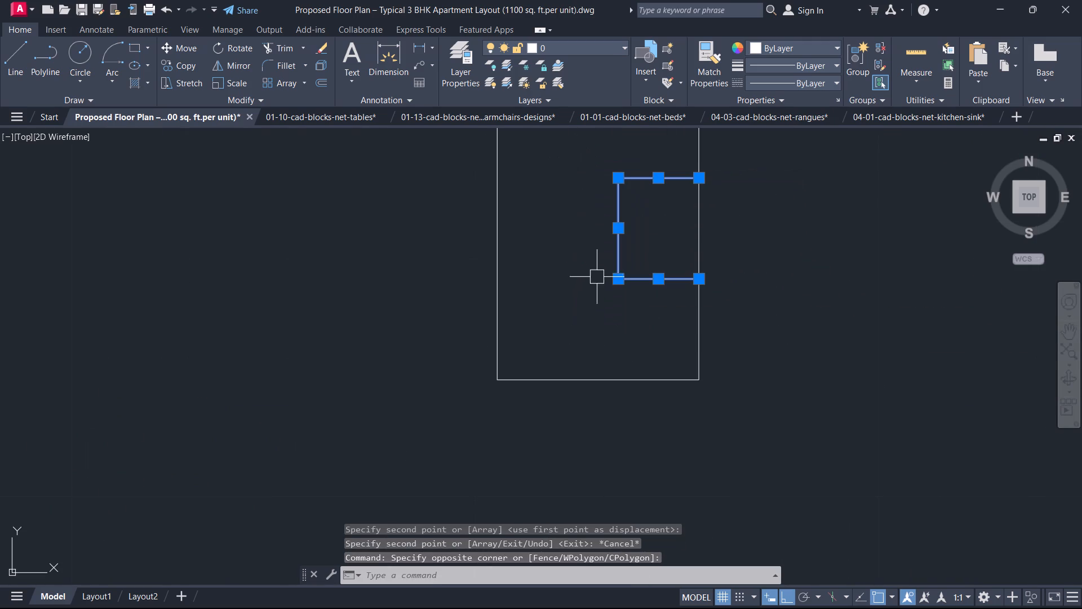
scroll(602, 315, "down", 5)
right_click(634, 354)
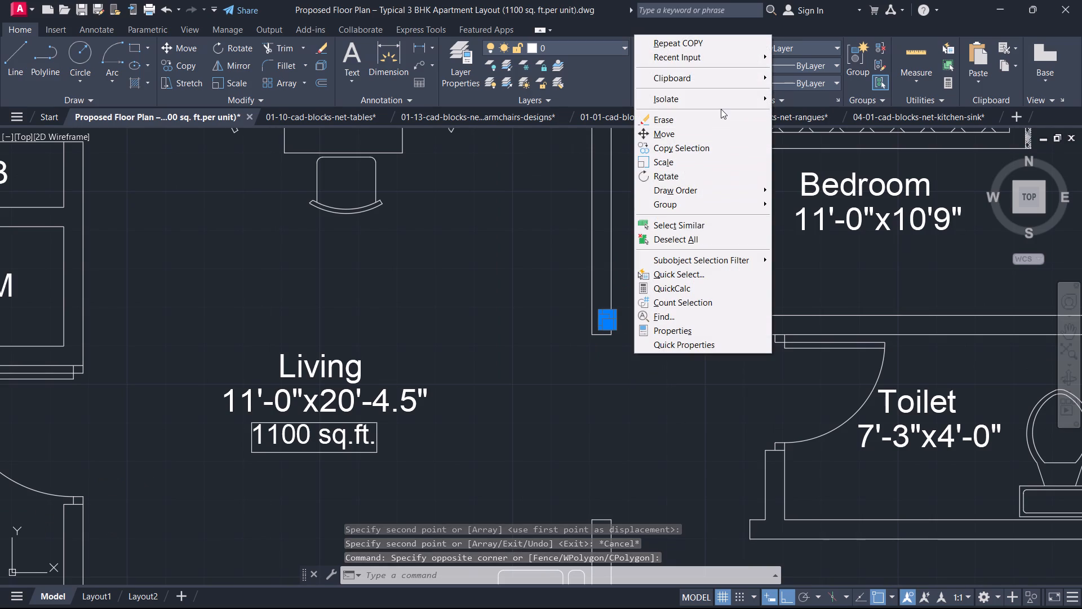
left_click(750, 54)
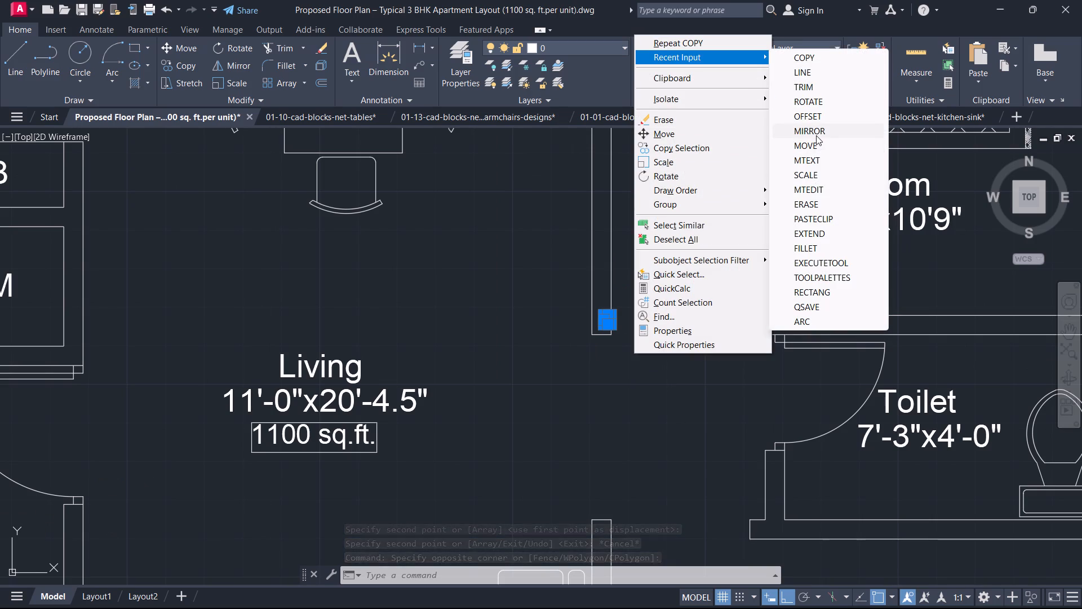
left_click(816, 135)
scroll(644, 277, "up", 3)
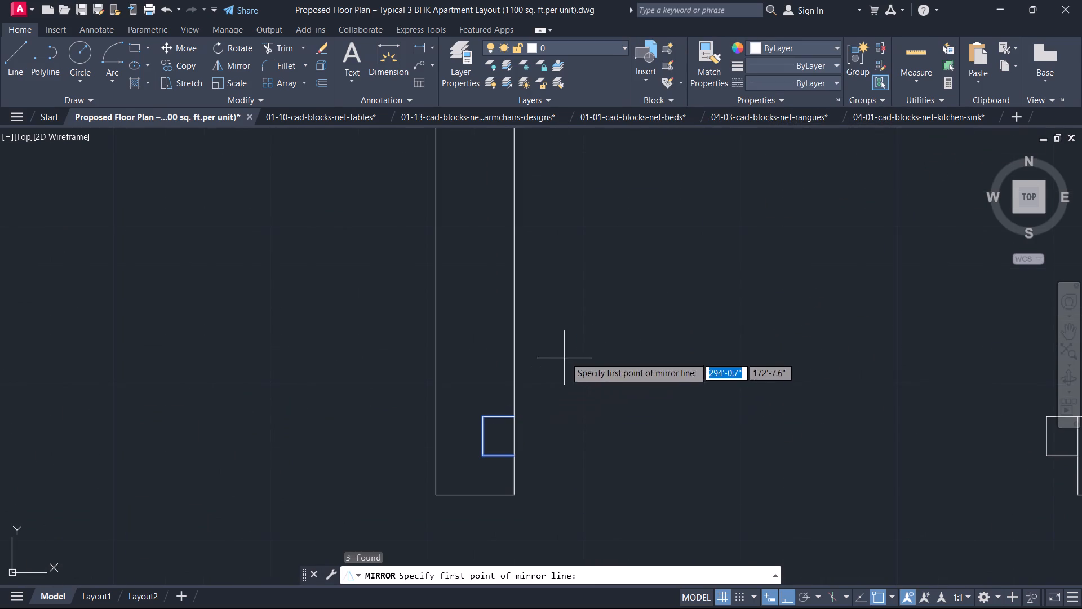
left_click(516, 471)
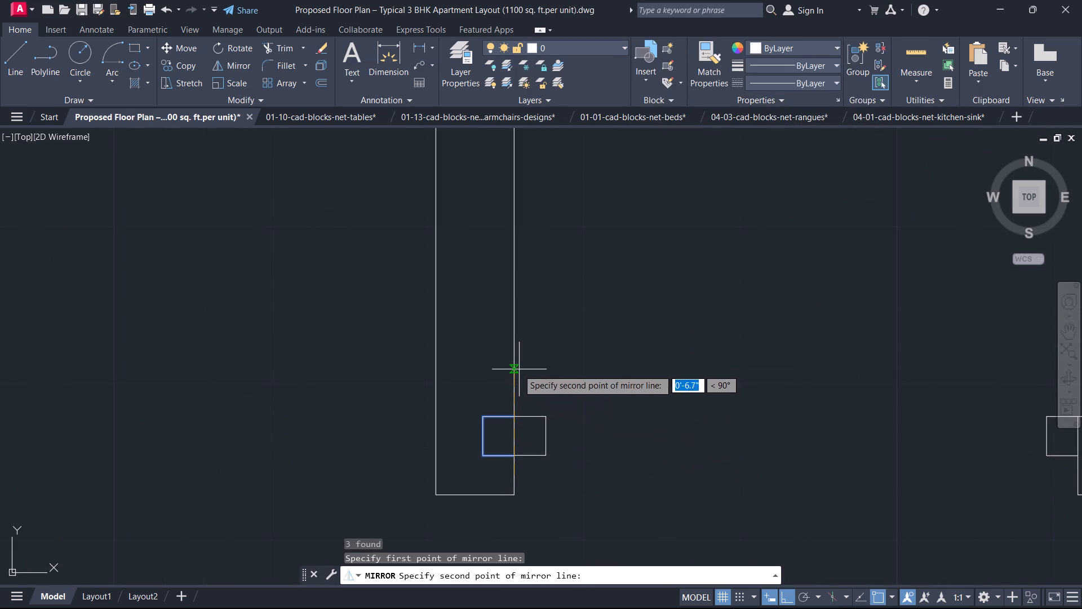
left_click(518, 369)
left_click_drag(546, 400, 517, 368)
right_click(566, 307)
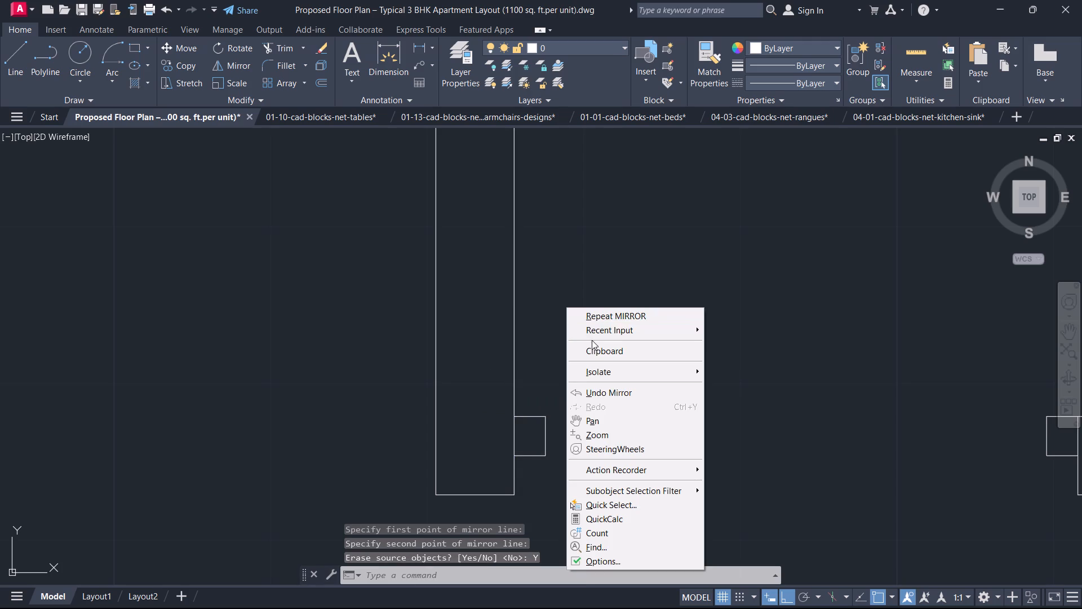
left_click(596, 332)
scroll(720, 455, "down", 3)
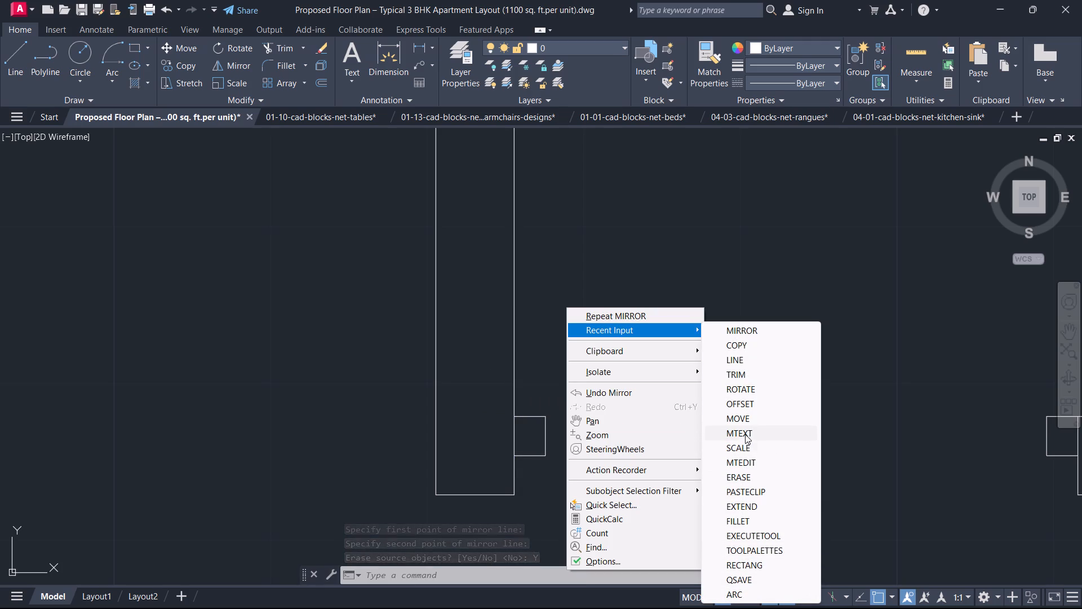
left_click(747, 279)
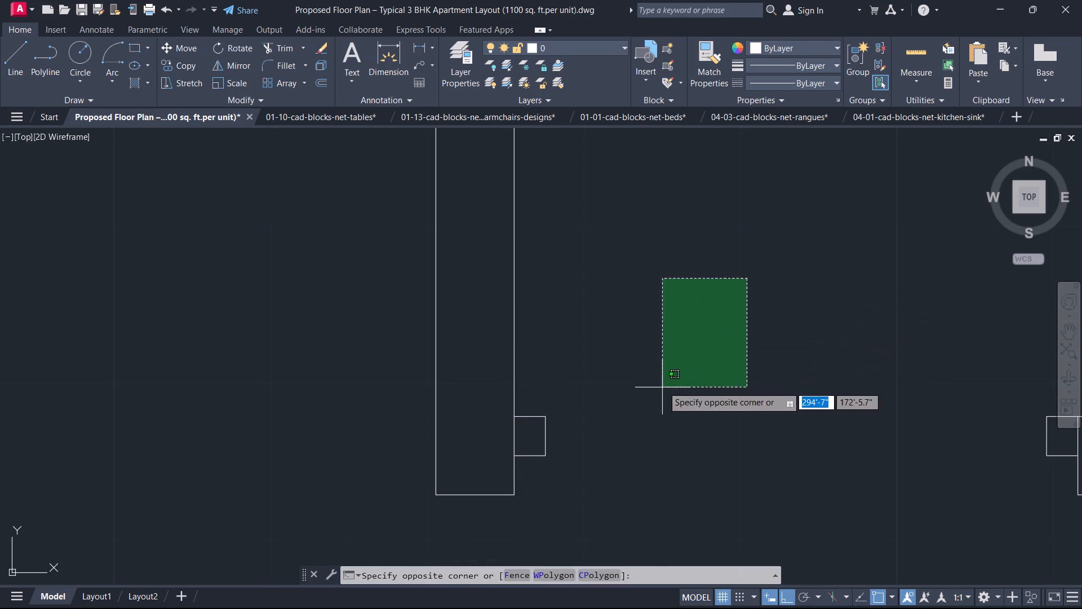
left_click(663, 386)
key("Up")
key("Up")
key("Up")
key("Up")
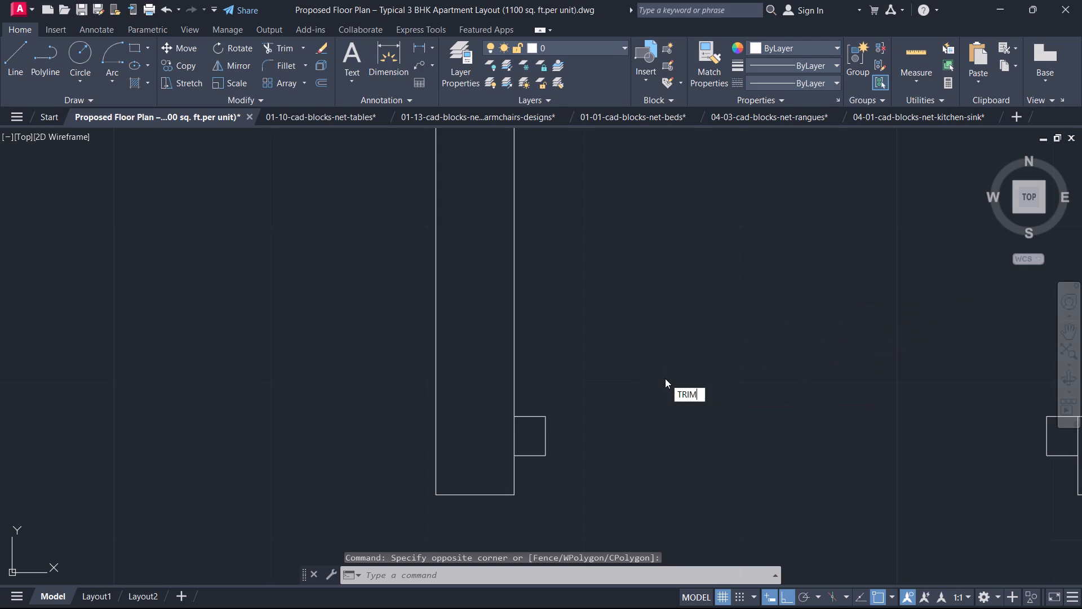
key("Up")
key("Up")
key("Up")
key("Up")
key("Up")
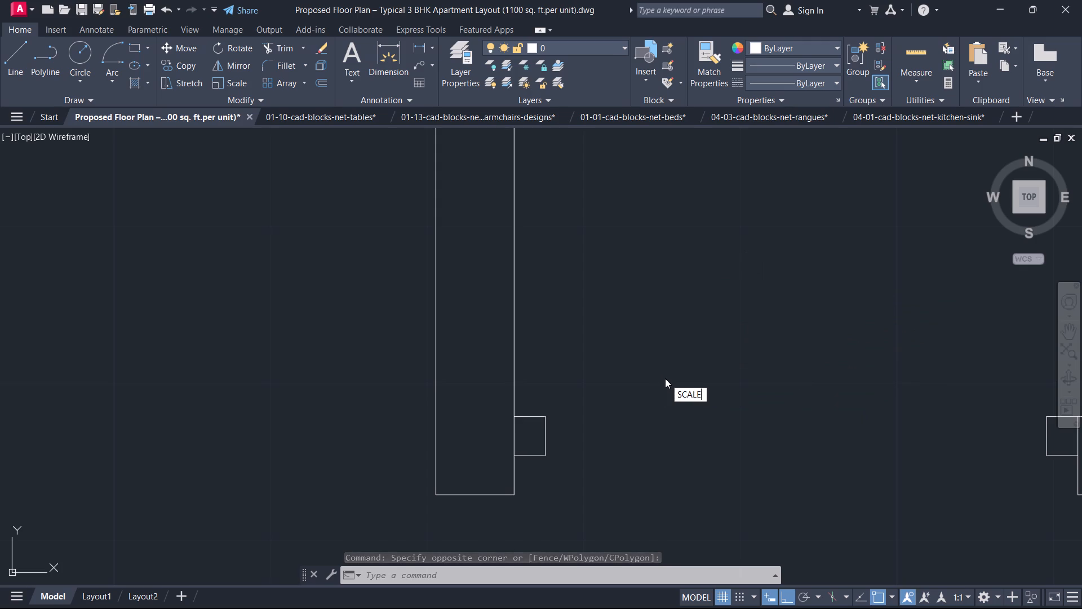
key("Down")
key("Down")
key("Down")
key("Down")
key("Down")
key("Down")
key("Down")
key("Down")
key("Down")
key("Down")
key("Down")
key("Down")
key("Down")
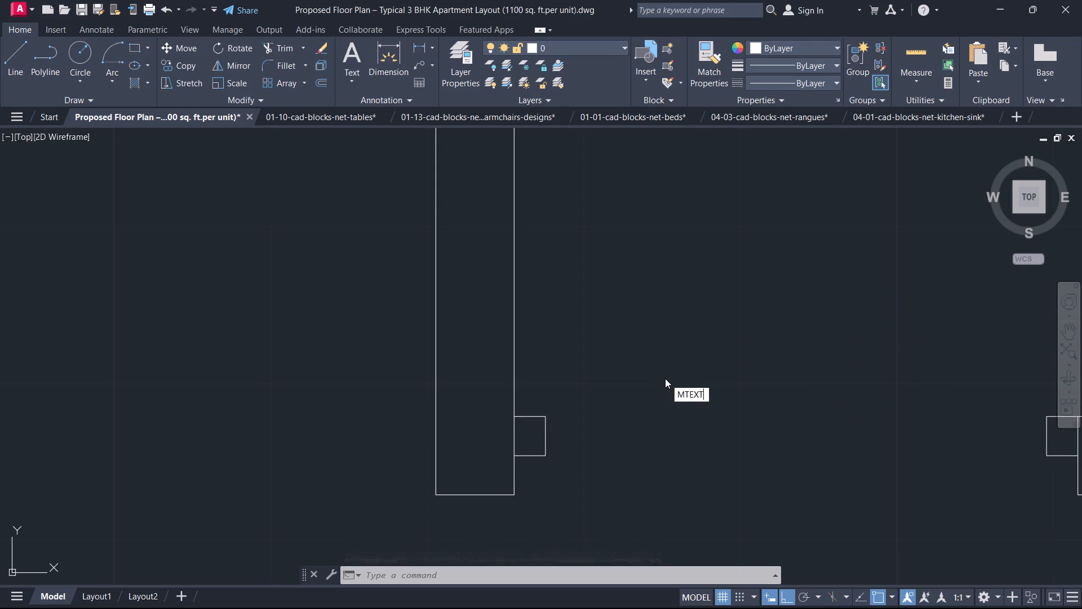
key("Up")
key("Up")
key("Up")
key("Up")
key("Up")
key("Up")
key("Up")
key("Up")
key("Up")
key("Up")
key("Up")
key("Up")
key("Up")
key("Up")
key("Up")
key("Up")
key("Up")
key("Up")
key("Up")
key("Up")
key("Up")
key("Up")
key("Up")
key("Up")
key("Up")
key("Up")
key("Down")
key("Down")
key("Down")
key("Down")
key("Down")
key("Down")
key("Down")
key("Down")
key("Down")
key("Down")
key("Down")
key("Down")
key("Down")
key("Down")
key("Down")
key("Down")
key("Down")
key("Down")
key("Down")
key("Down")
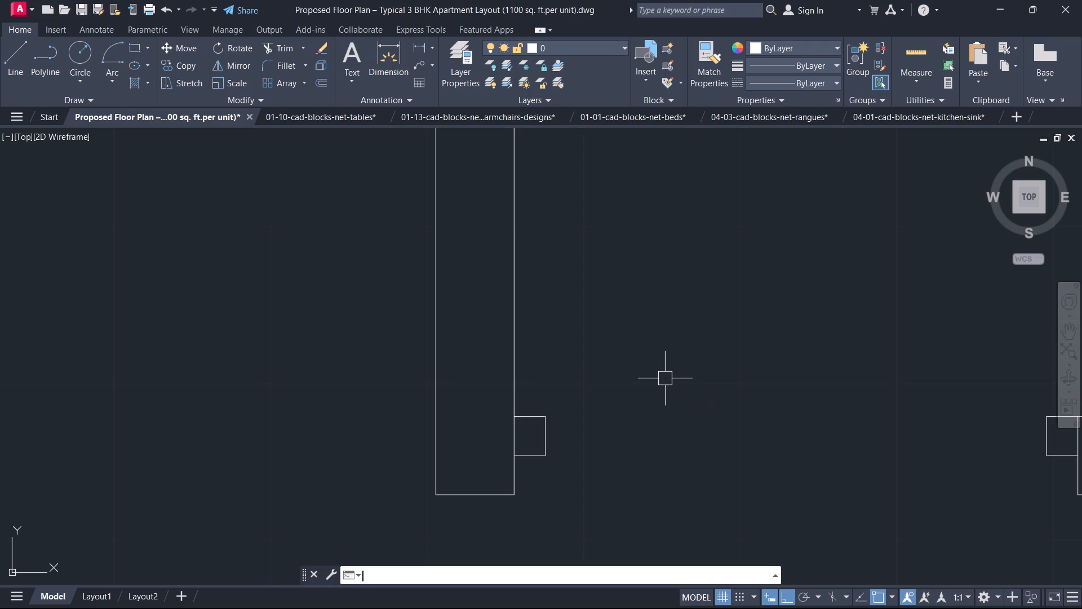
Draw a horizontal line across the bedroom doorway from the west jamb's northeast corner to the east jamb's top edge.
scroll(567, 441, "down", 1)
middle_click_drag(566, 432, 533, 377)
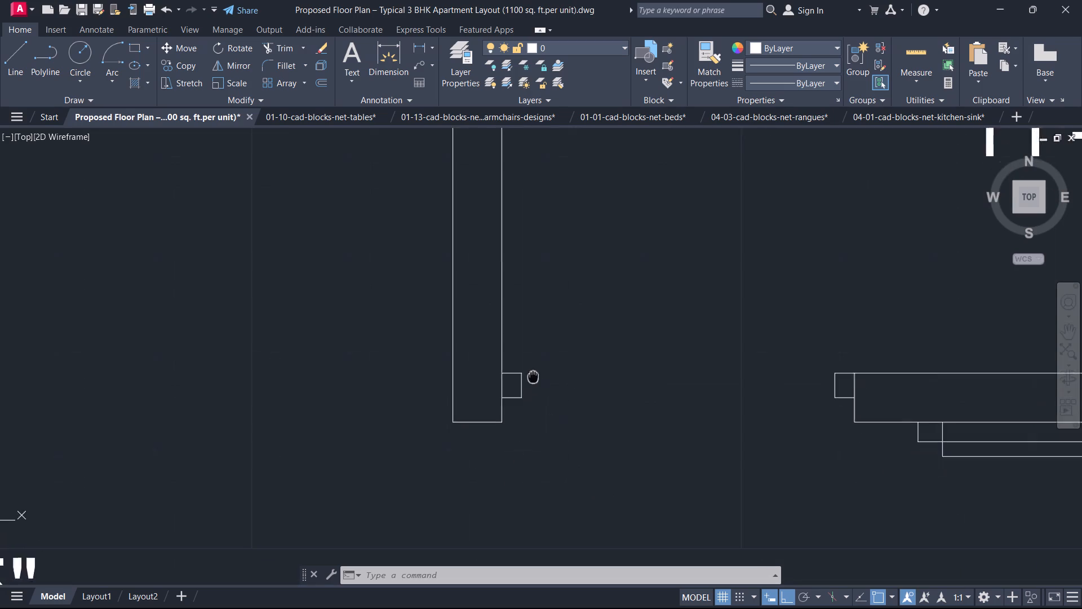
middle_click_drag(533, 377, 525, 345)
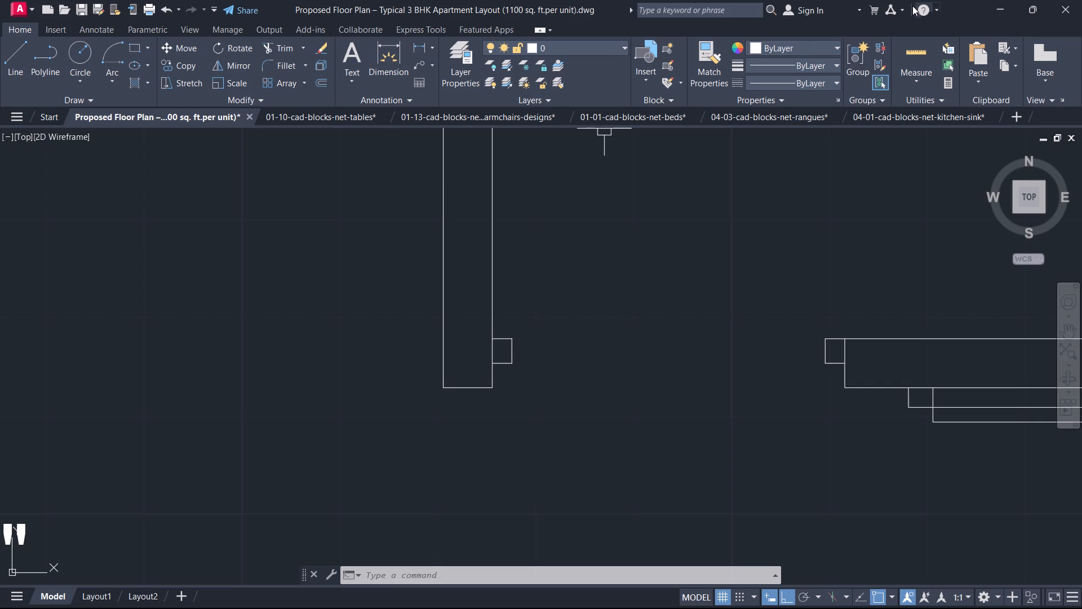
scroll(730, 316, "down", 1)
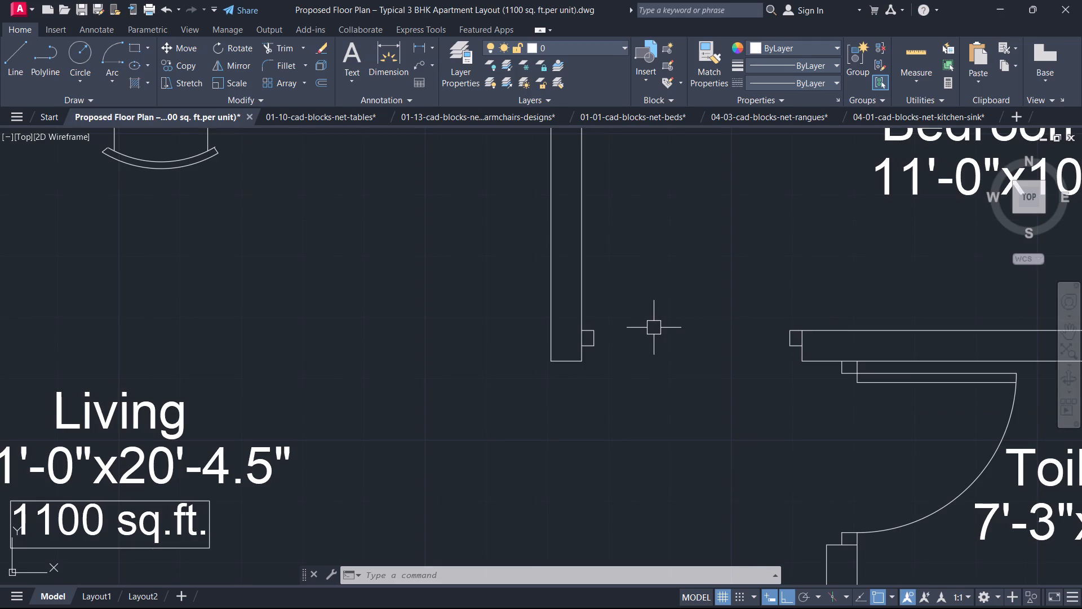
type("l")
key("space")
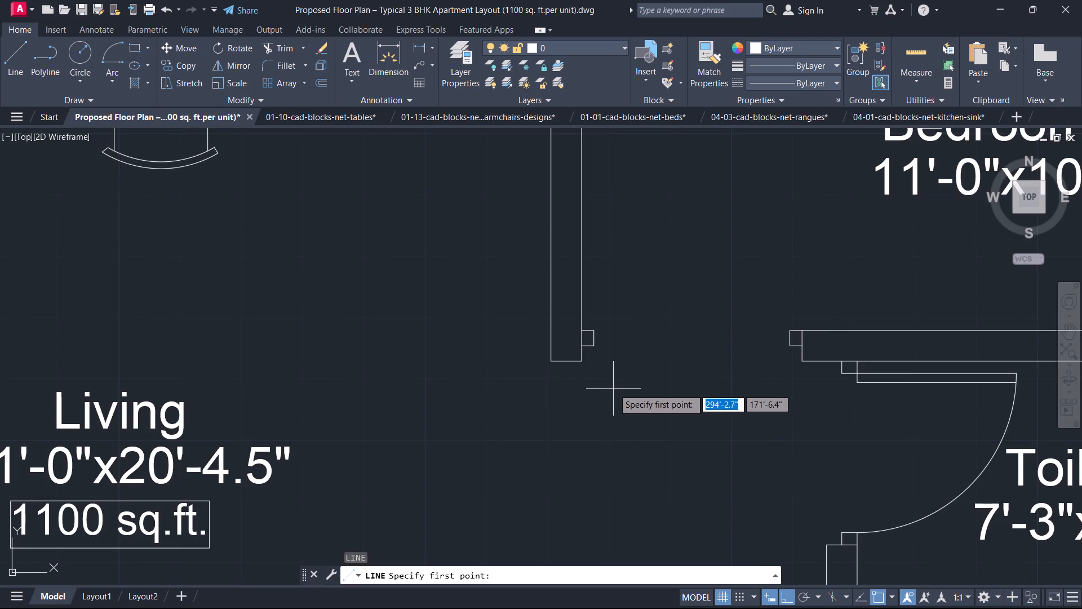
left_click(596, 327)
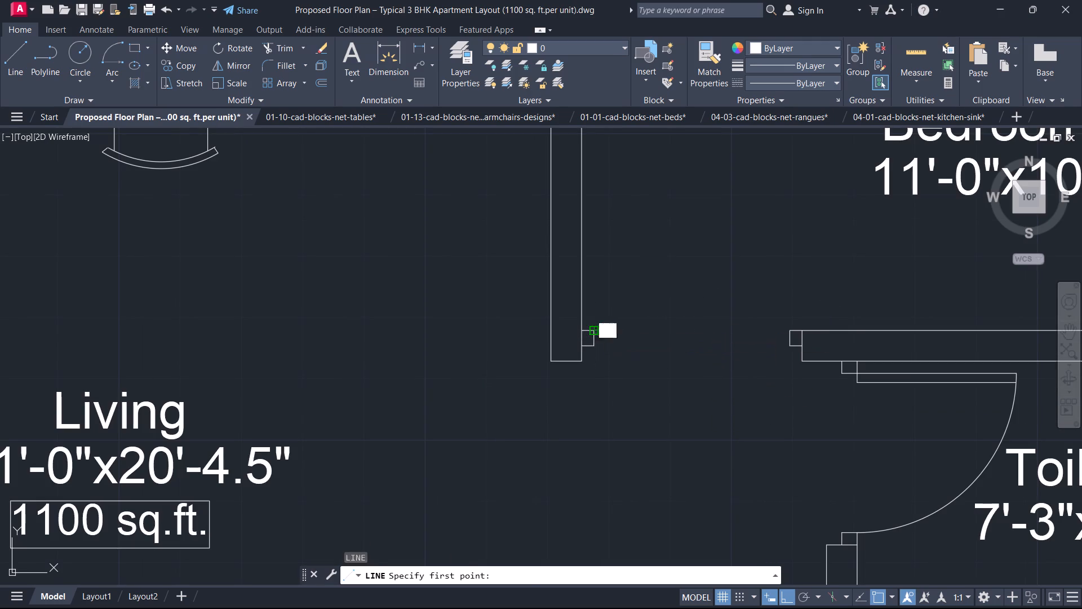
left_click(795, 330)
key("Escape")
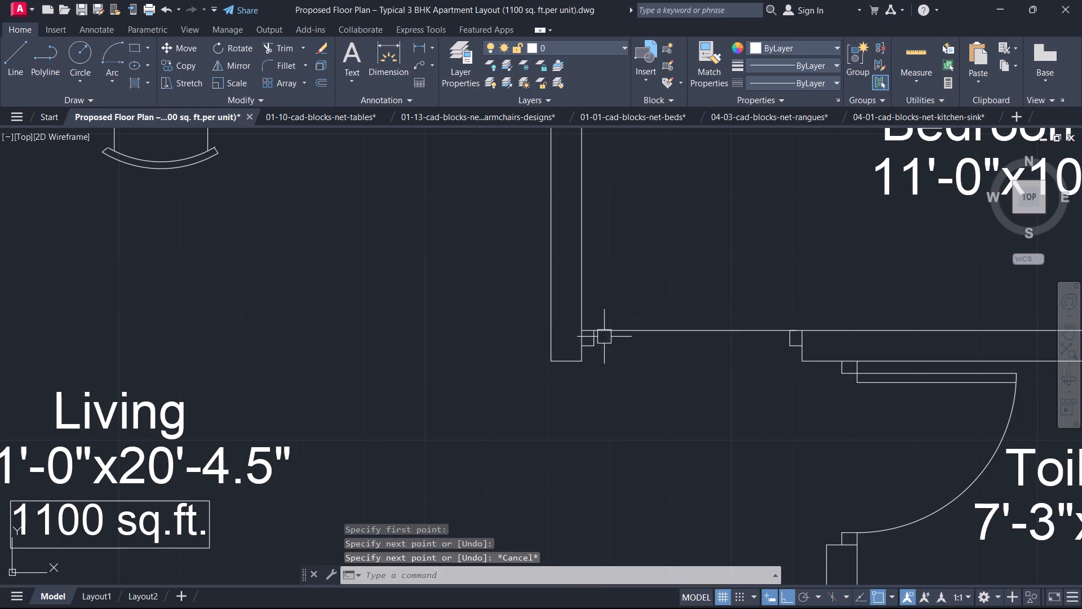
Shorten the horizontal line across the bedroom doorway so its east end meets the east jamb's northwest corner.
scroll(688, 343, "up", 1)
left_click(711, 323)
scroll(841, 321, "up", 3)
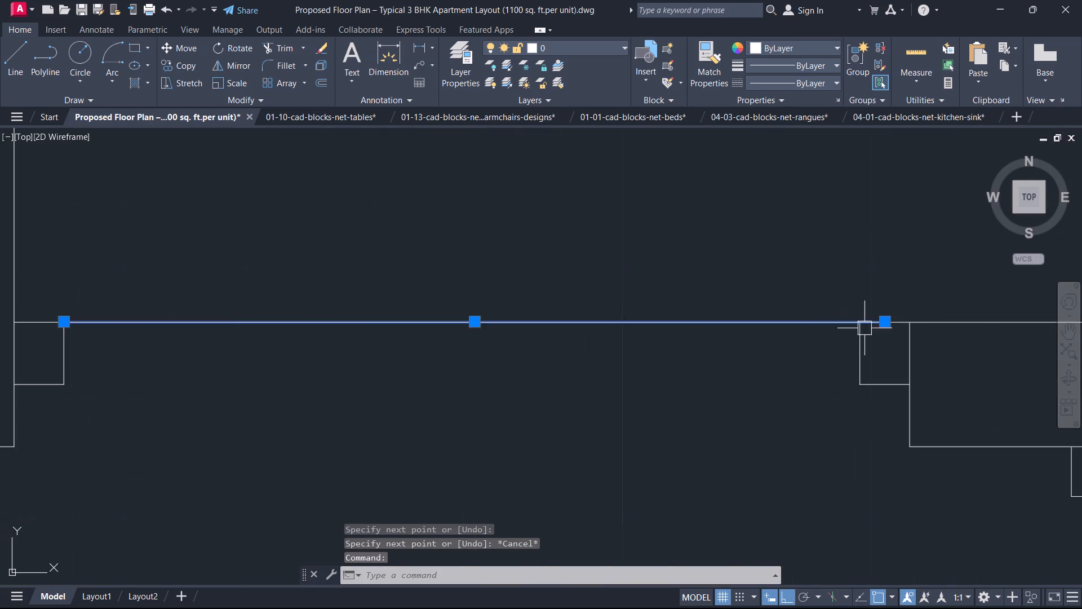
scroll(868, 330, "up", 1)
left_click(899, 305)
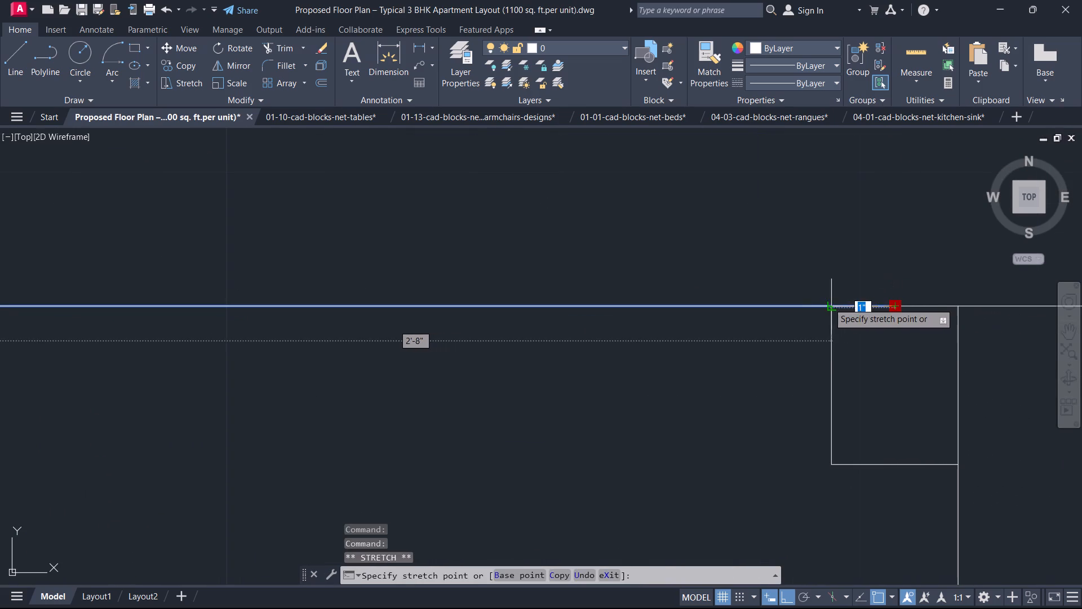
left_click(828, 303)
key("Escape")
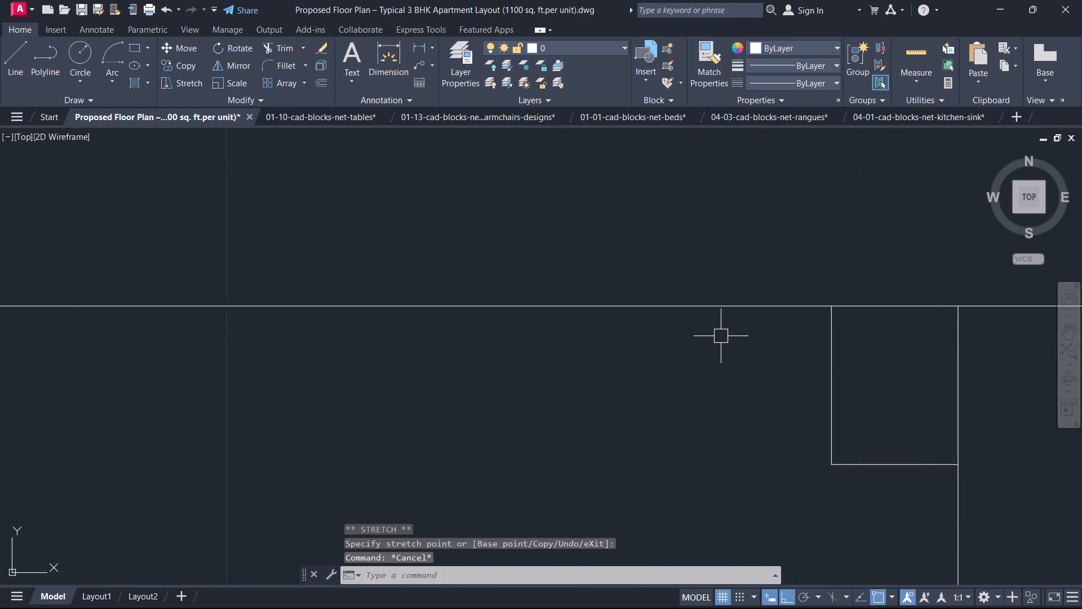
Offset the horizontal doorway line 1.5" southward to form the second edge of the door leaf.
key("o")
key("space")
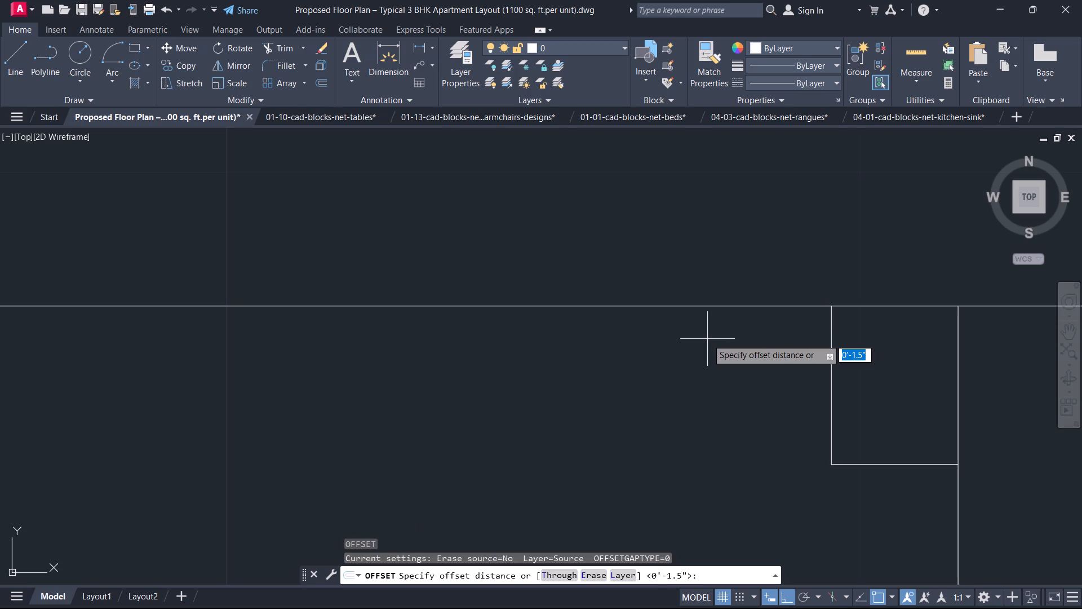
type("1.5")
key("Return")
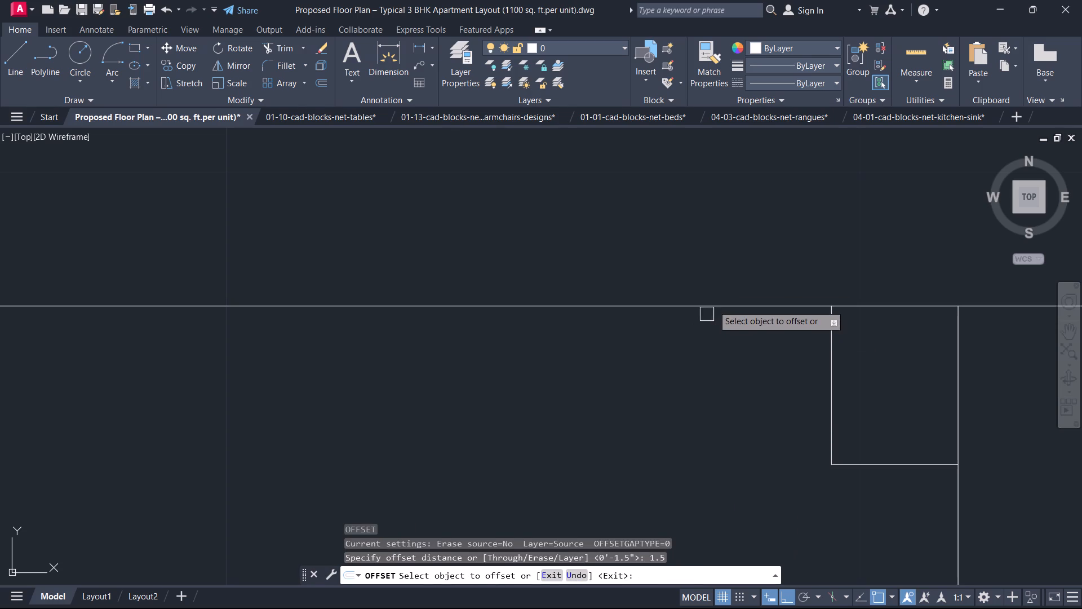
left_click(716, 299)
left_click(716, 311)
left_click(711, 342)
key("Escape")
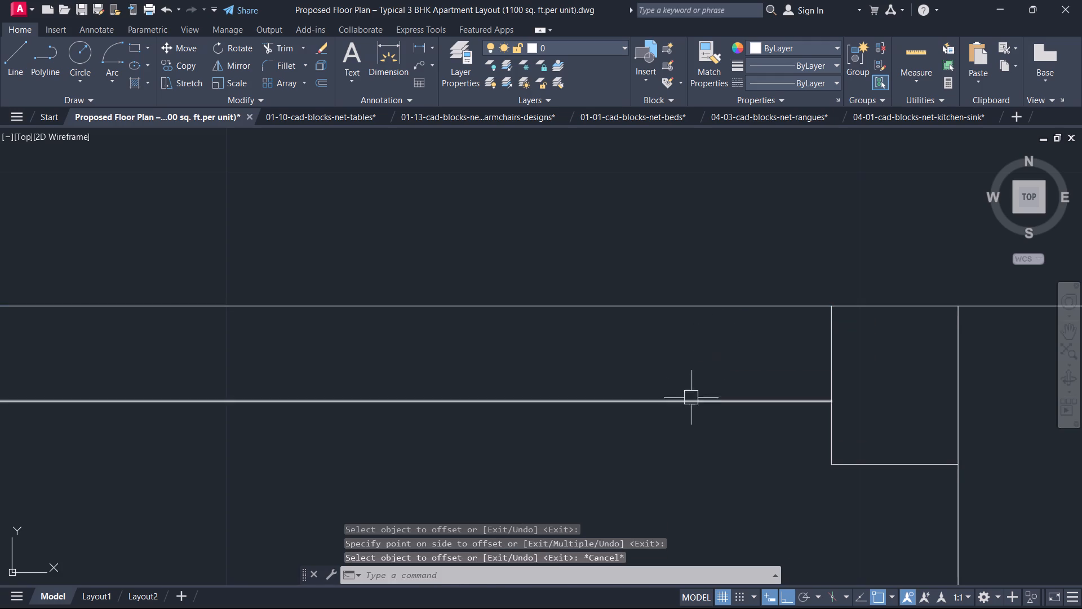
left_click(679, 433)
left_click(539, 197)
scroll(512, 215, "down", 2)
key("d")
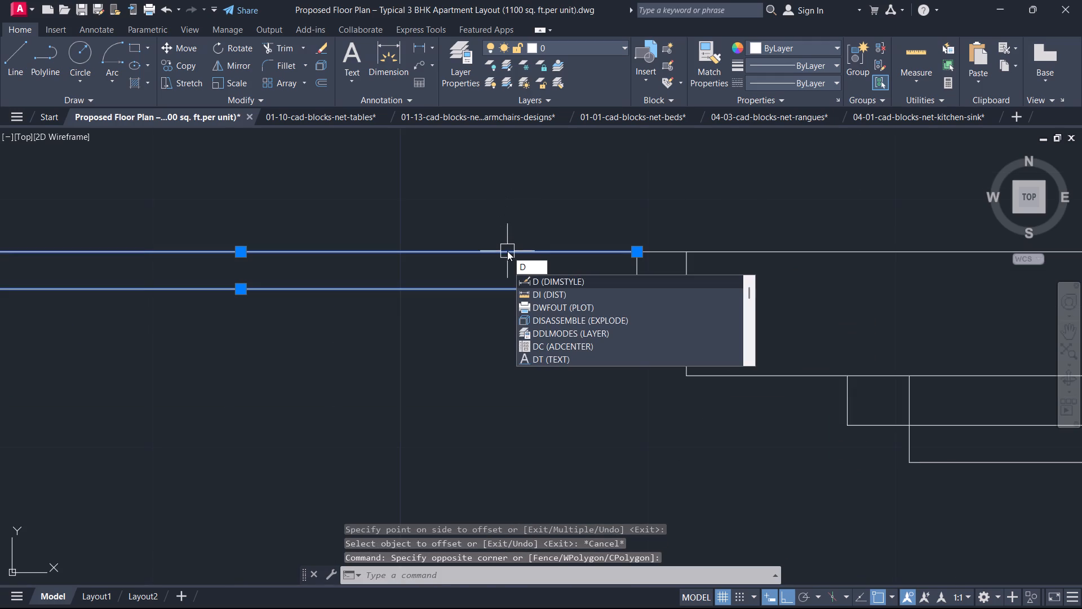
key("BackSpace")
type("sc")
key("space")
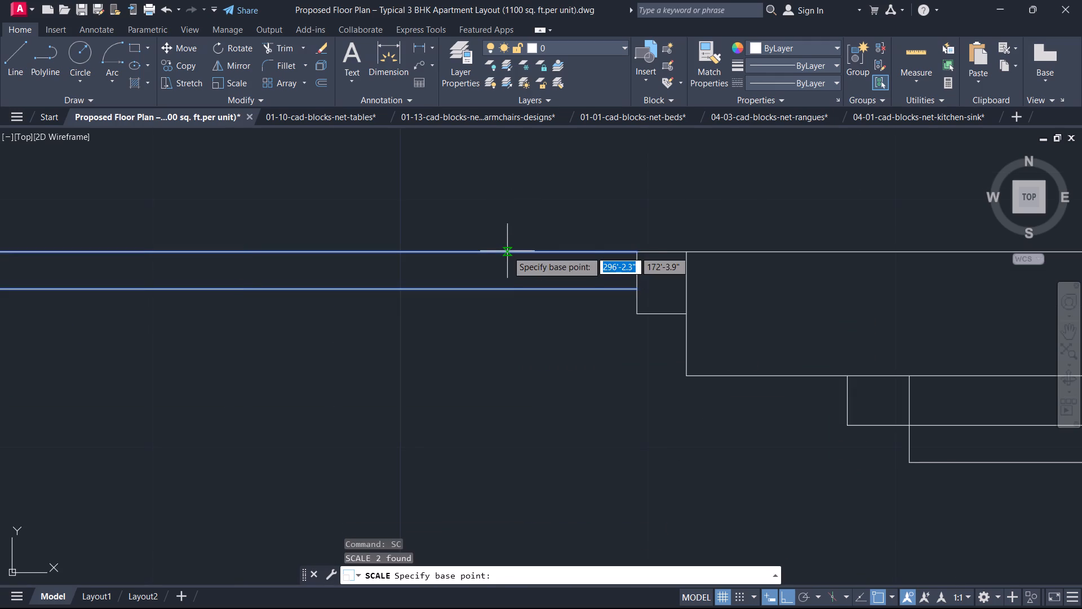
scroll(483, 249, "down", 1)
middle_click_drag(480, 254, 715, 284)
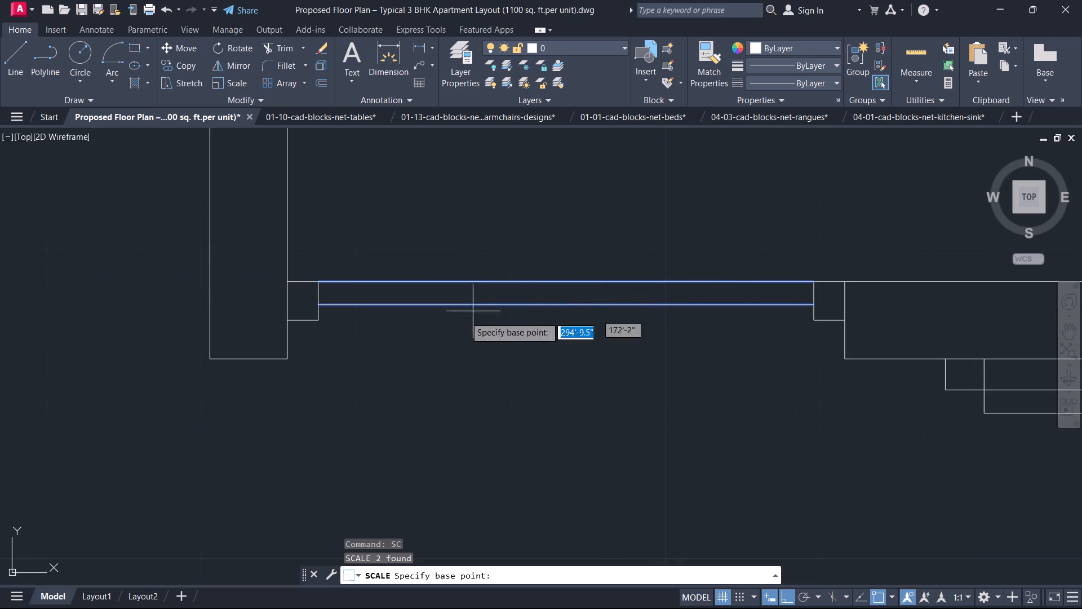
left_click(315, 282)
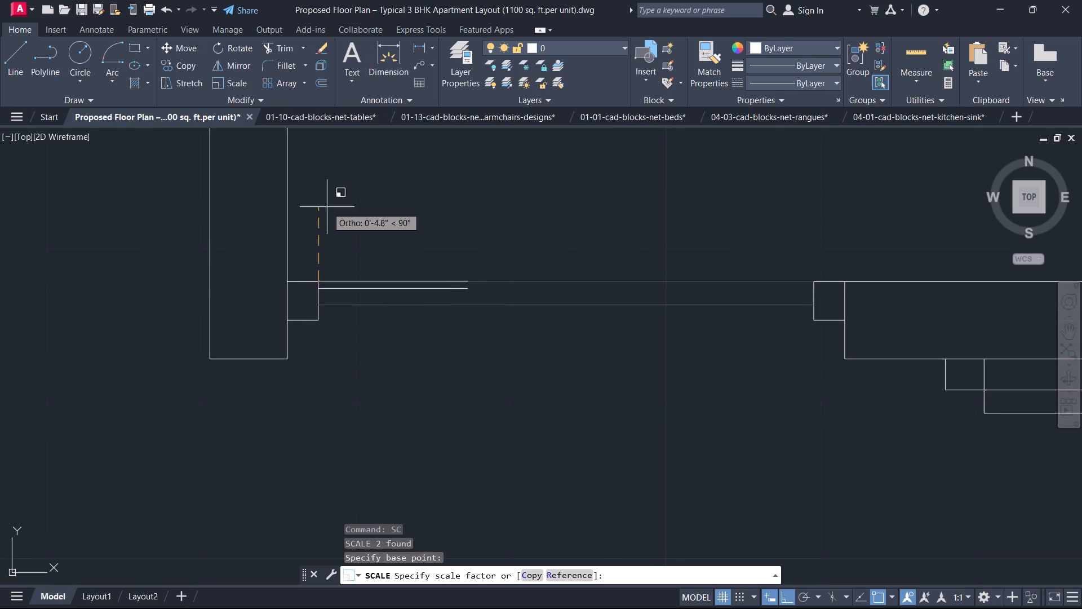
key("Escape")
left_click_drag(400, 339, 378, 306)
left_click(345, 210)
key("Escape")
Rotate both door leaf lines 90° about the west jamb's northeast corner so the leaf stands open into the bedroom.
right_click(384, 239)
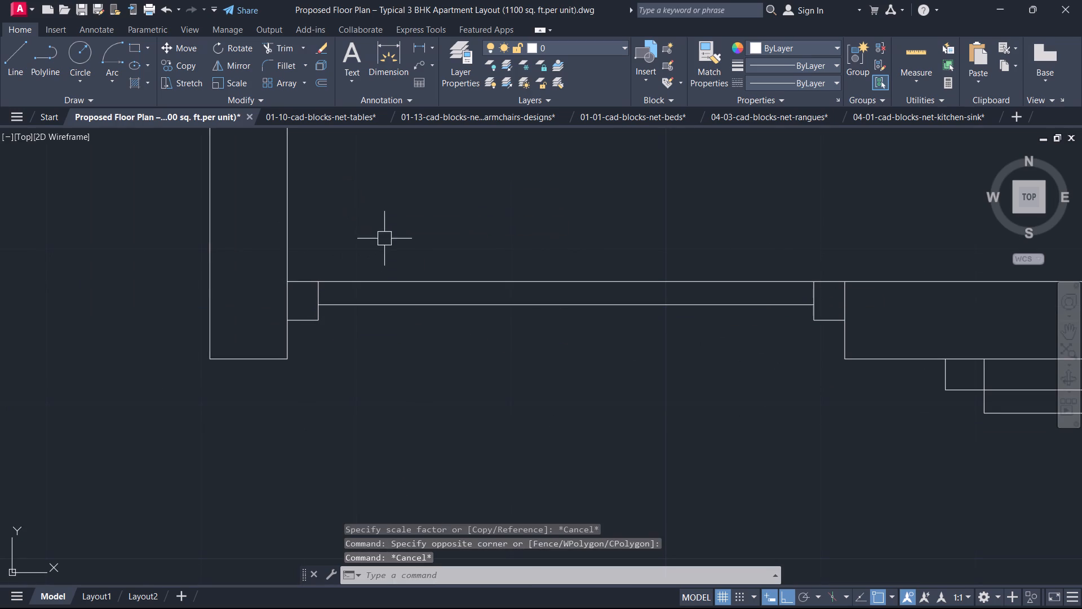
left_click(483, 258)
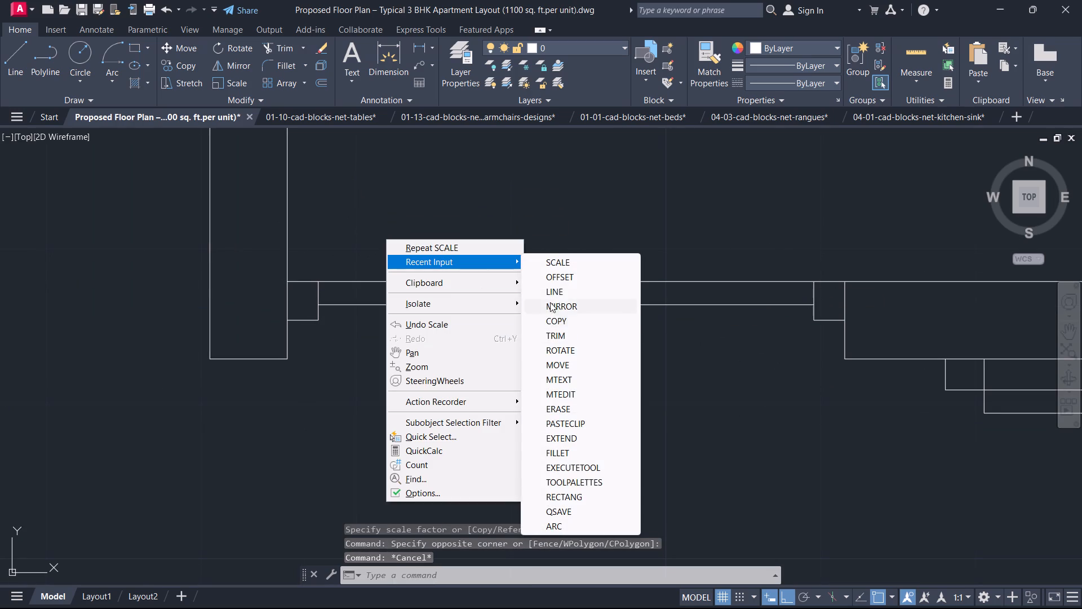
left_click(570, 354)
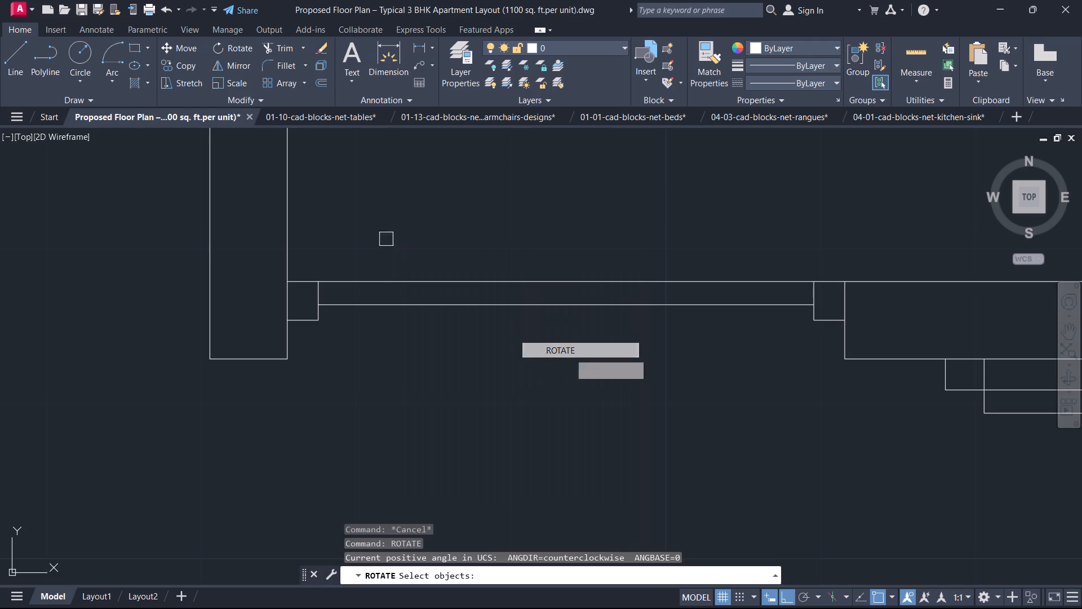
left_click(341, 277)
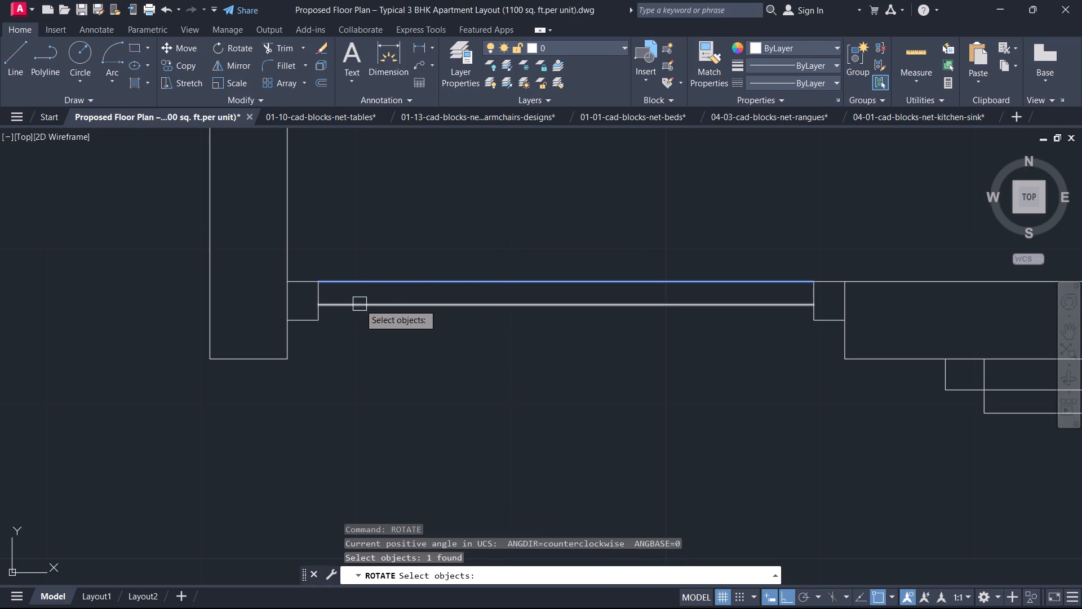
left_click(360, 304)
right_click(355, 280)
right_click(382, 293)
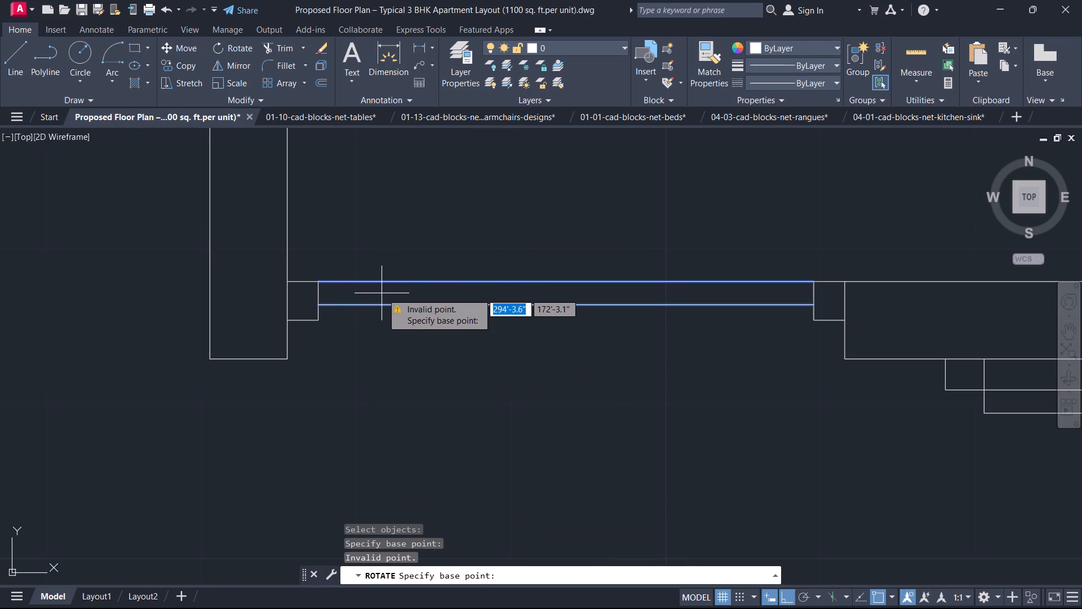
left_click(317, 277)
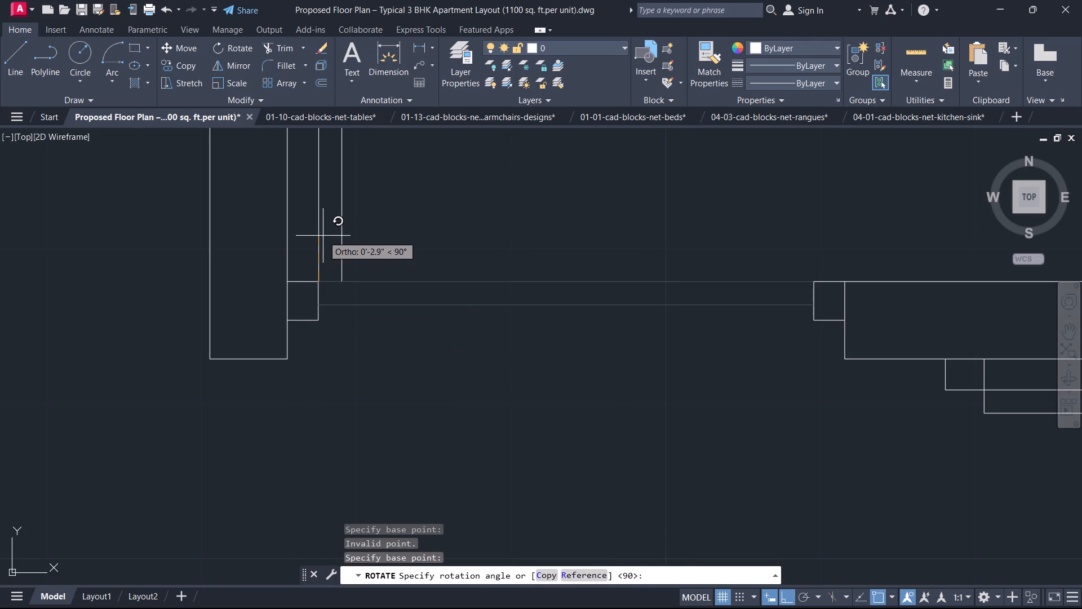
left_click(323, 236)
Draw a short horizontal line closing the south end of the leaf, from the west jamb's northeast corner to its outer edge.
right_click(337, 300)
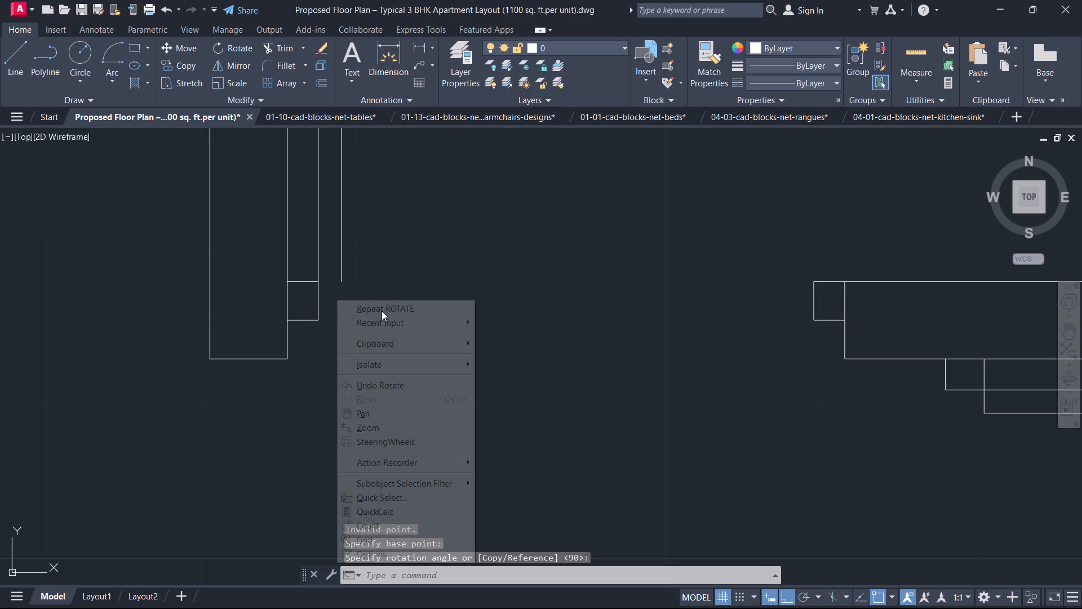
left_click(387, 316)
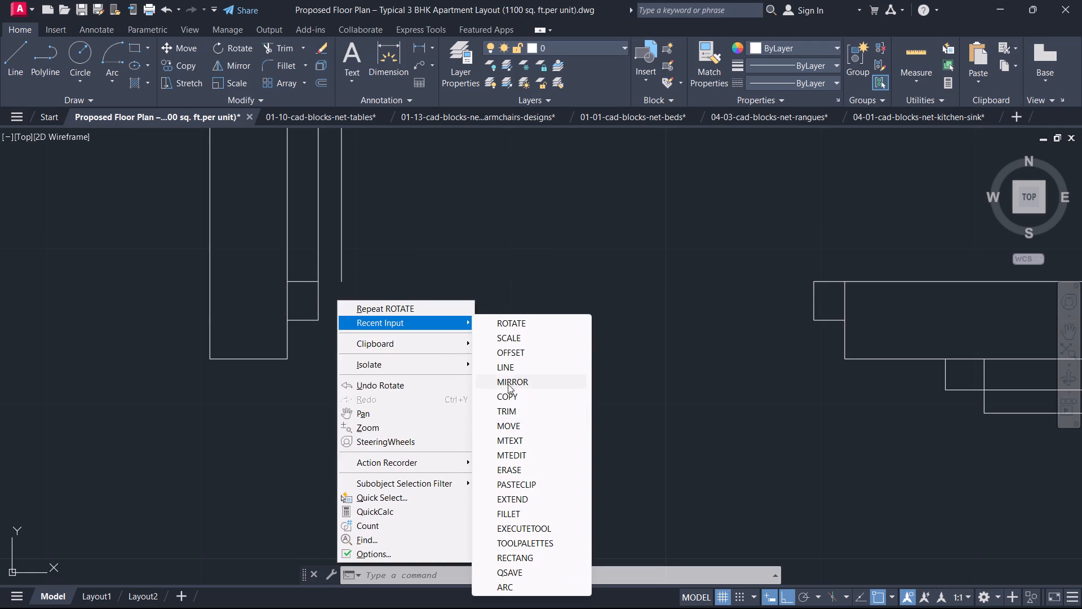
left_click(508, 372)
left_click(318, 283)
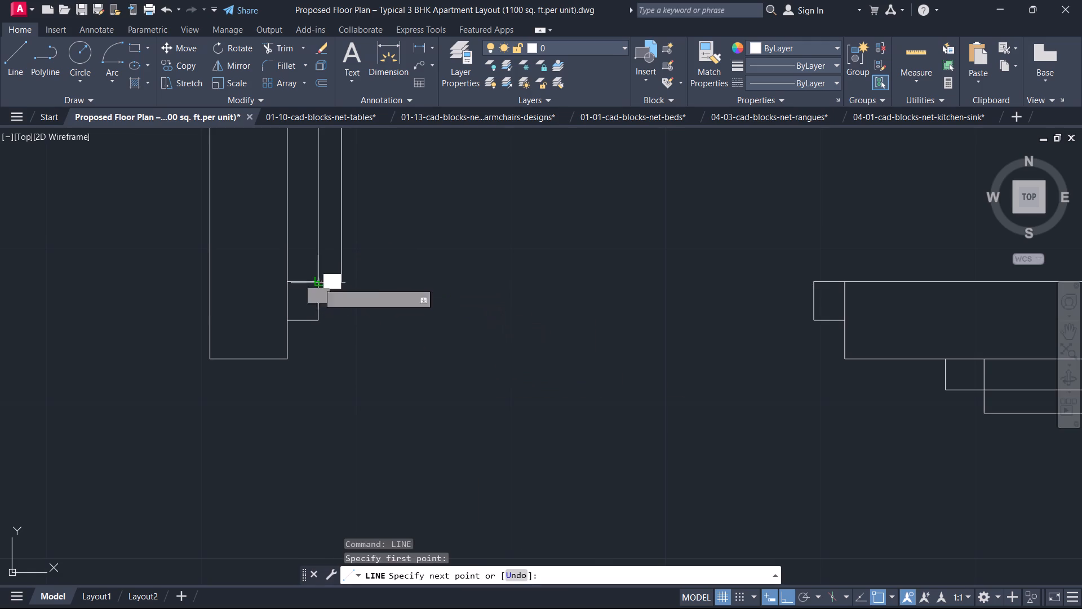
left_click(344, 283)
right_click(361, 301)
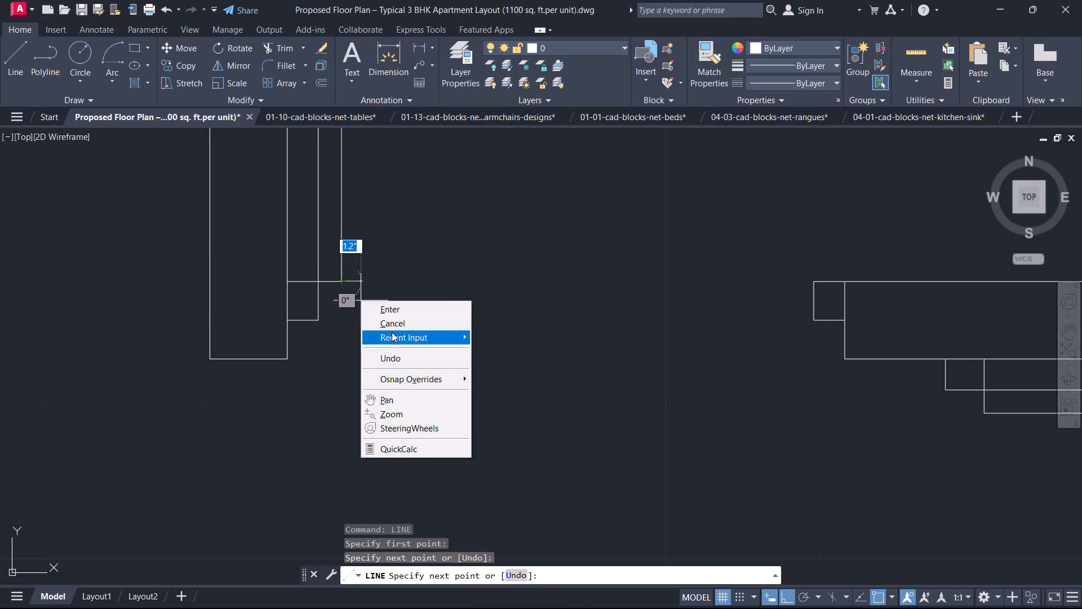
left_click(397, 324)
Draw the door swing arc from the east jamb's northwest corner, centred on the west jamb's northeast corner, to the leaf's north end.
scroll(361, 297, "down", 5)
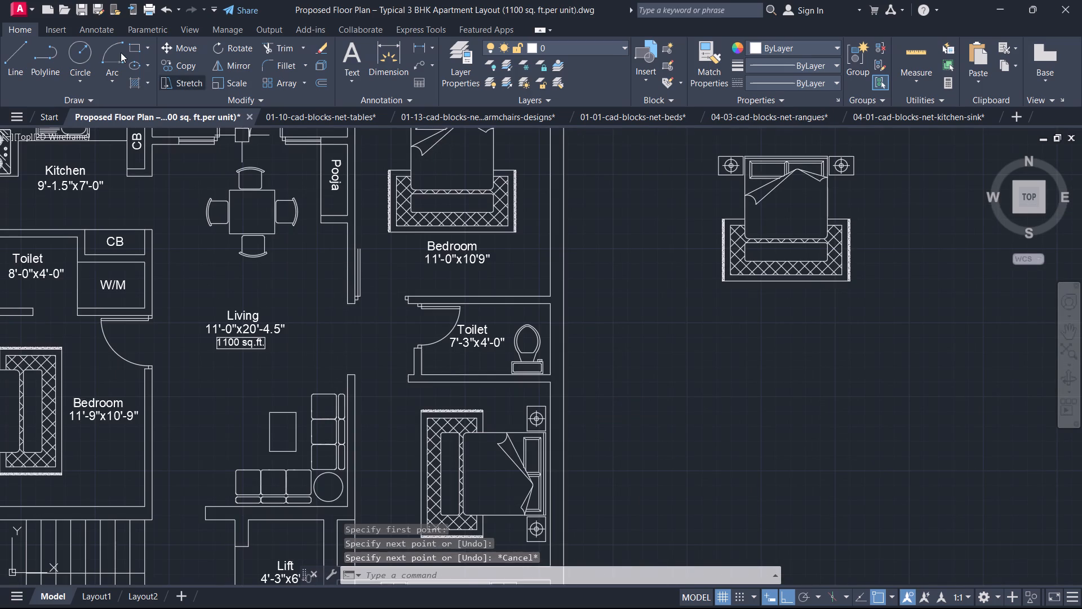
left_click(119, 52)
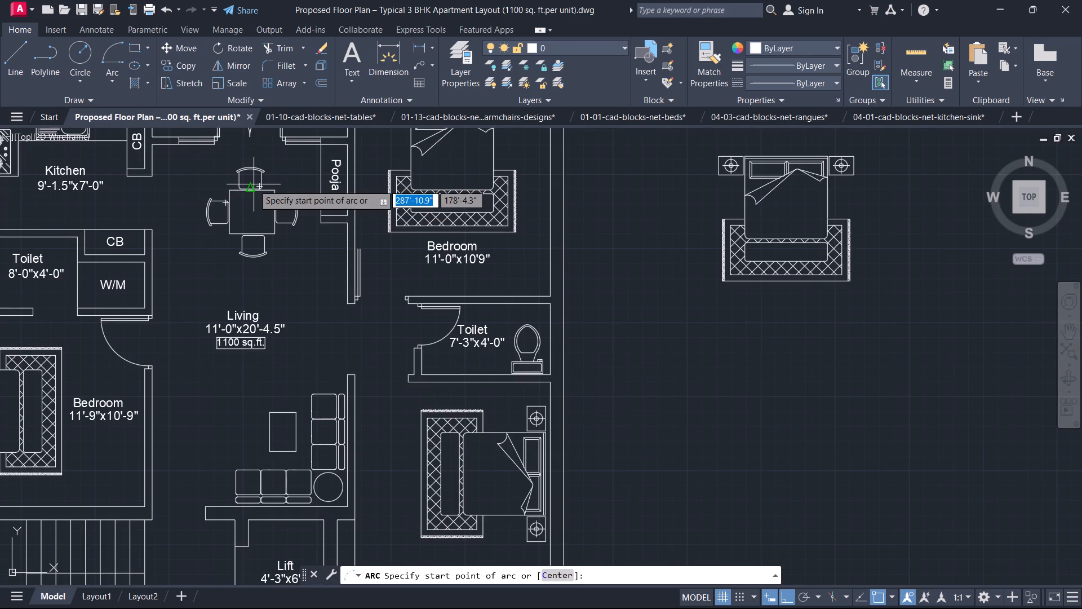
scroll(278, 214, "up", 1)
middle_click_drag(278, 214, 253, 270)
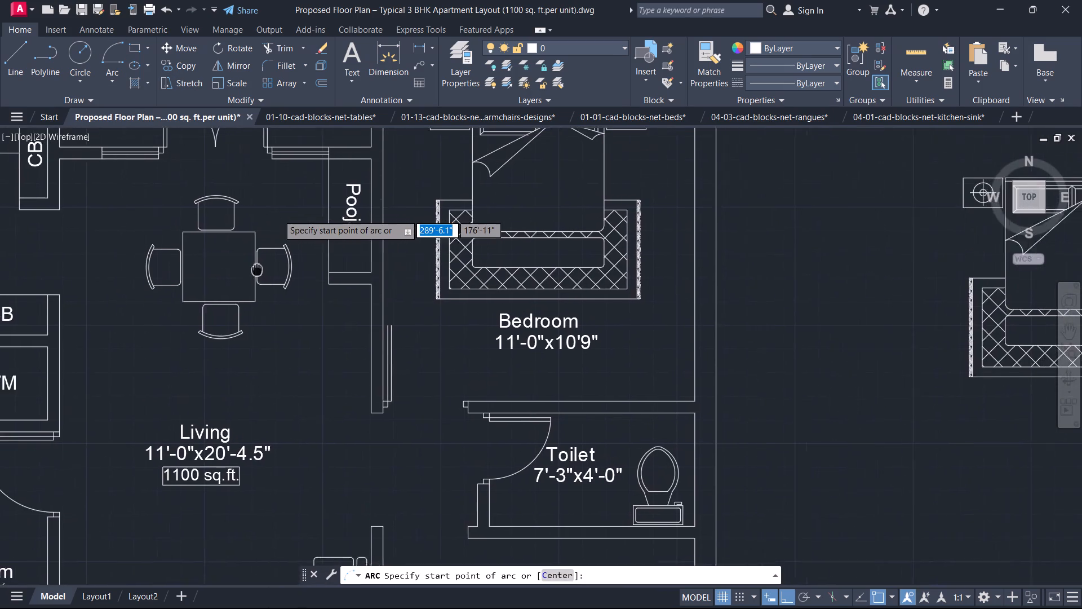
middle_click_drag(253, 270, 225, 271)
scroll(359, 324, "up", 2)
middle_click_drag(347, 342, 344, 198)
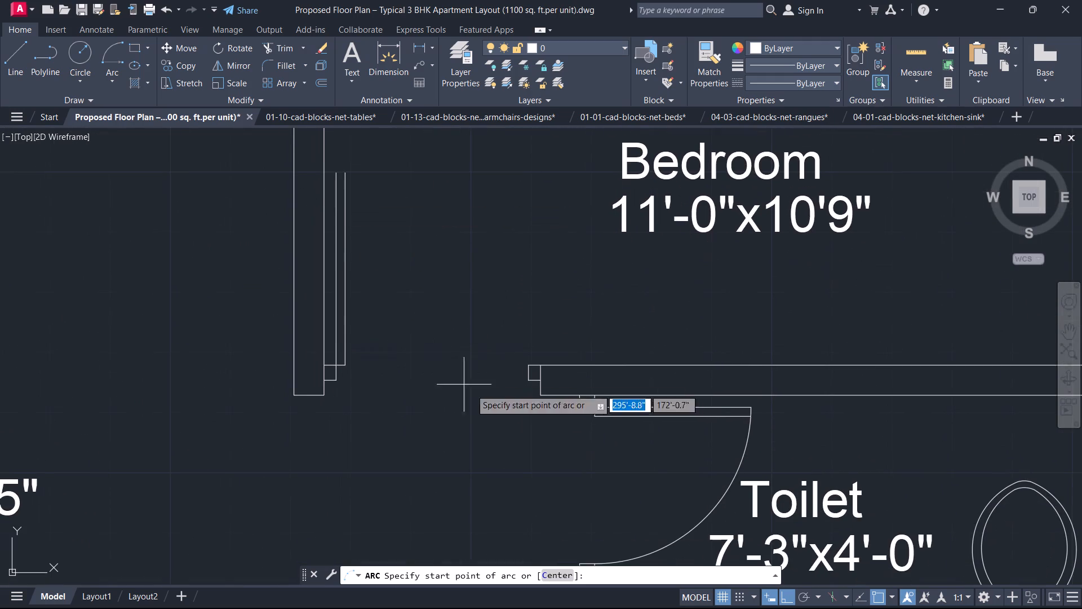
left_click(527, 364)
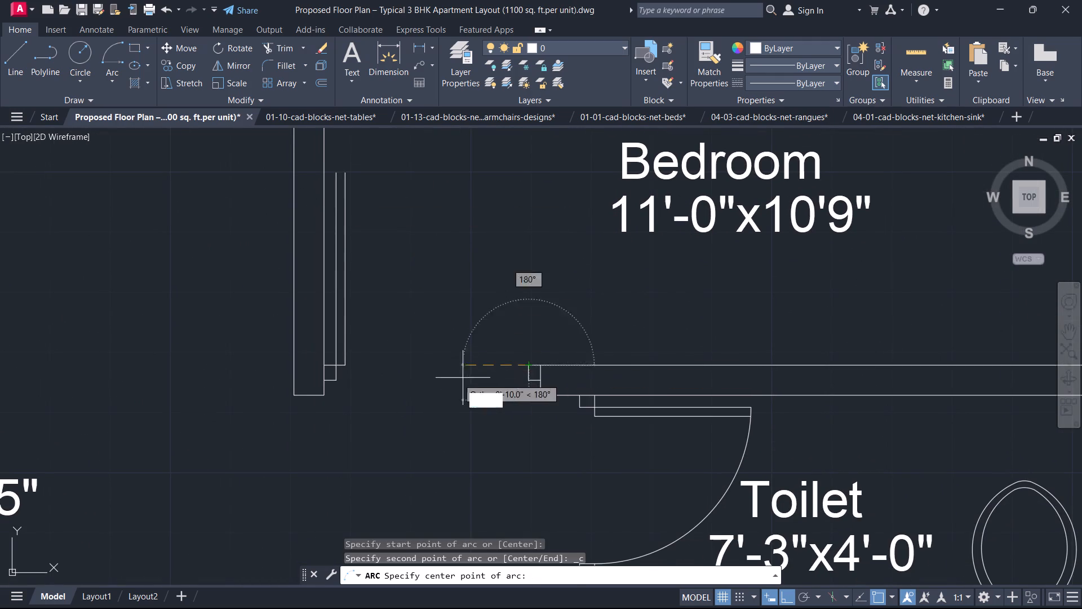
scroll(313, 383, "up", 3)
left_click(405, 315)
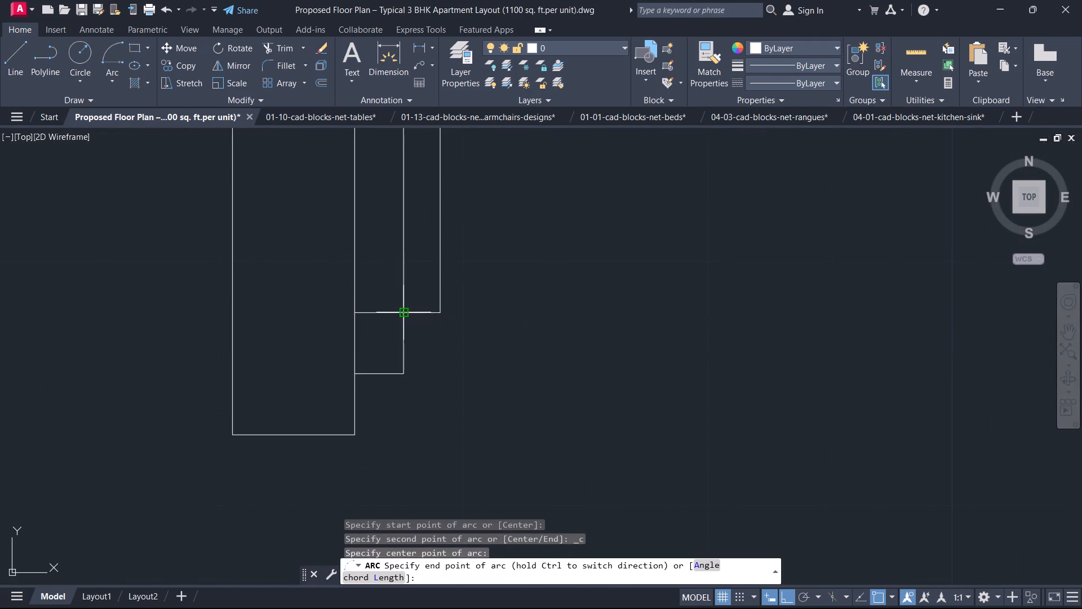
left_click(387, 275)
Trim the end of the leaf's east line that extends beyond the door swing arc.
scroll(389, 276, "down", 4)
middle_click_drag(391, 279, 458, 398)
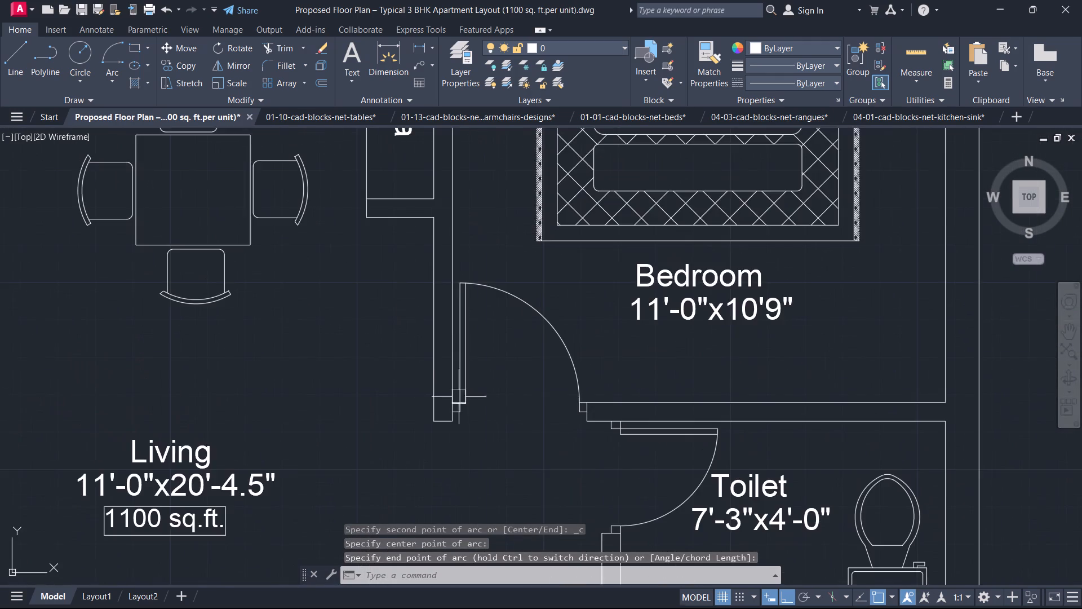
scroll(481, 295, "up", 5)
scroll(440, 337, "up", 2)
scroll(402, 408, "up", 3)
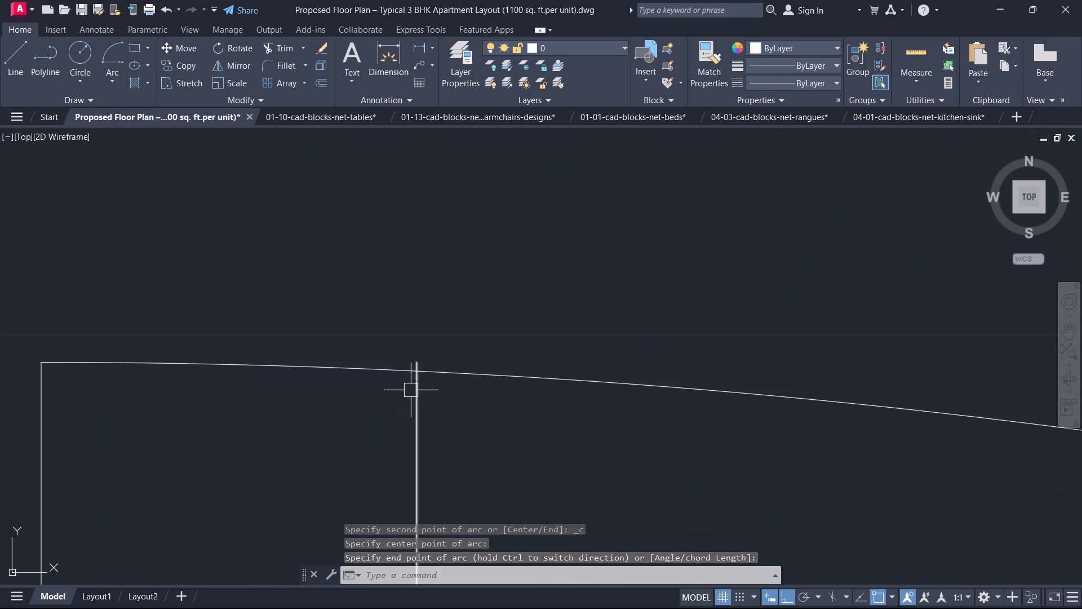
type("tr")
key("space")
scroll(411, 386, "up", 3)
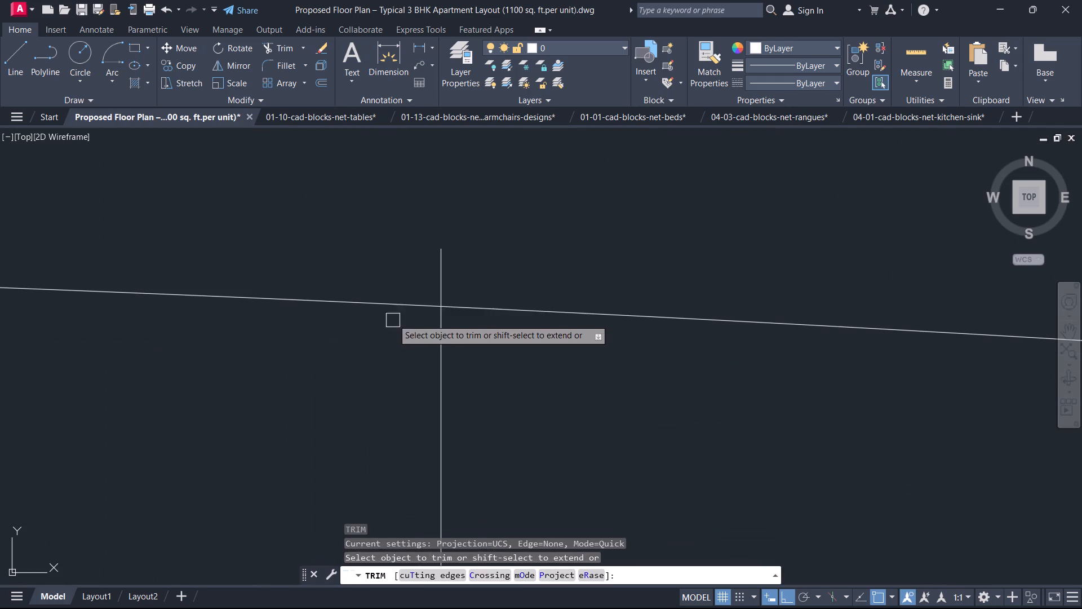
left_click_drag(384, 284, 555, 290)
key("Escape")
Mirror the bedroom door's jambs, leaf and swing about the toilet's horizontal midline into the doorway of the bedroom south of it, keeping the original.
scroll(546, 289, "down", 13)
middle_click_drag(556, 379, 544, 338)
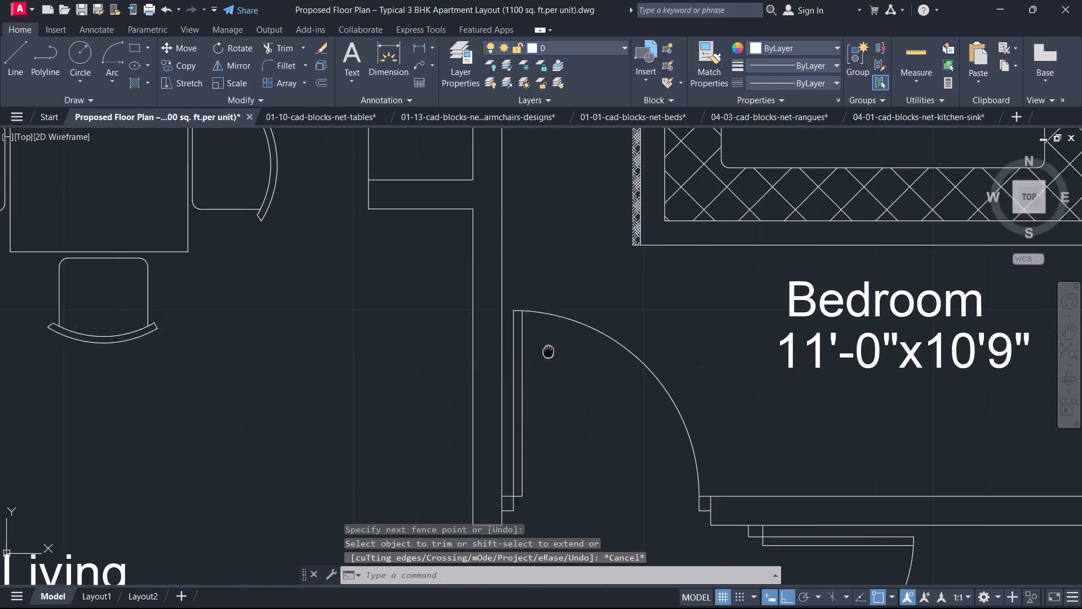
middle_click_drag(544, 338, 502, 133)
scroll(937, 305, "up", 2)
scroll(685, 372, "down", 1)
scroll(669, 415, "down", 3)
scroll(603, 420, "down", 2)
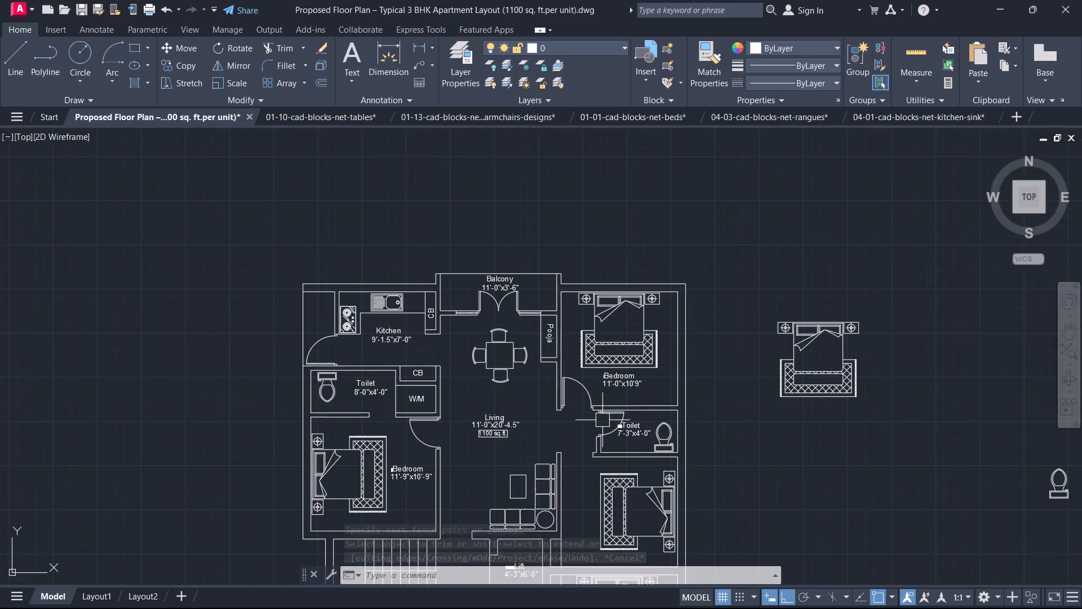
middle_click_drag(605, 418, 662, 356)
scroll(662, 355, "up", 4)
scroll(515, 248, "up", 1)
middle_click_drag(515, 248, 581, 332)
scroll(821, 518, "up", 1)
left_click_drag(808, 523, 806, 515)
scroll(577, 330, "down", 2)
middle_click_drag(577, 330, 709, 320)
scroll(688, 325, "up", 3)
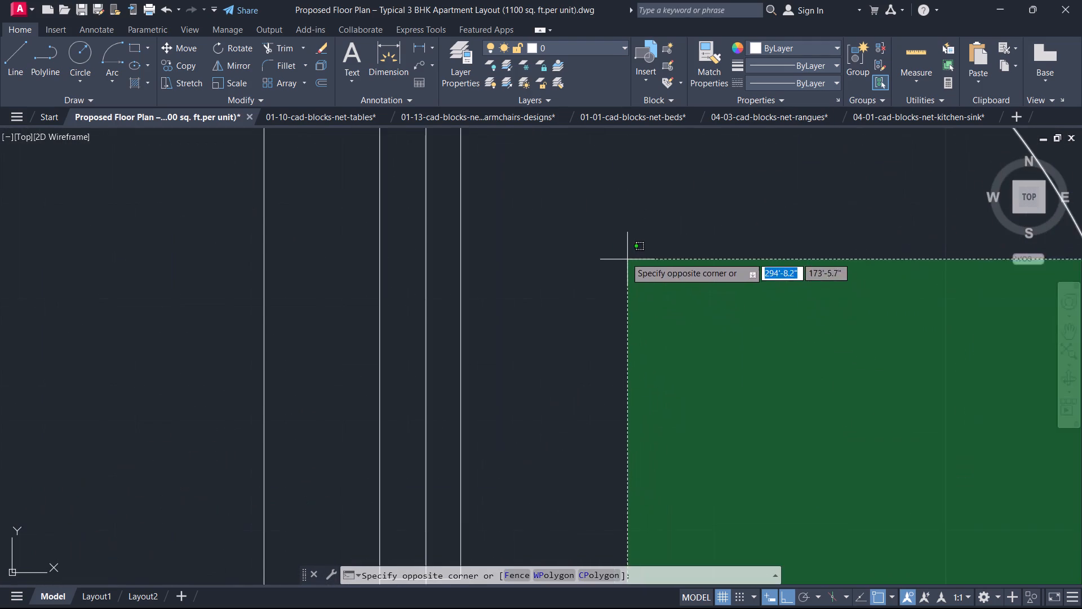
scroll(544, 206, "down", 1)
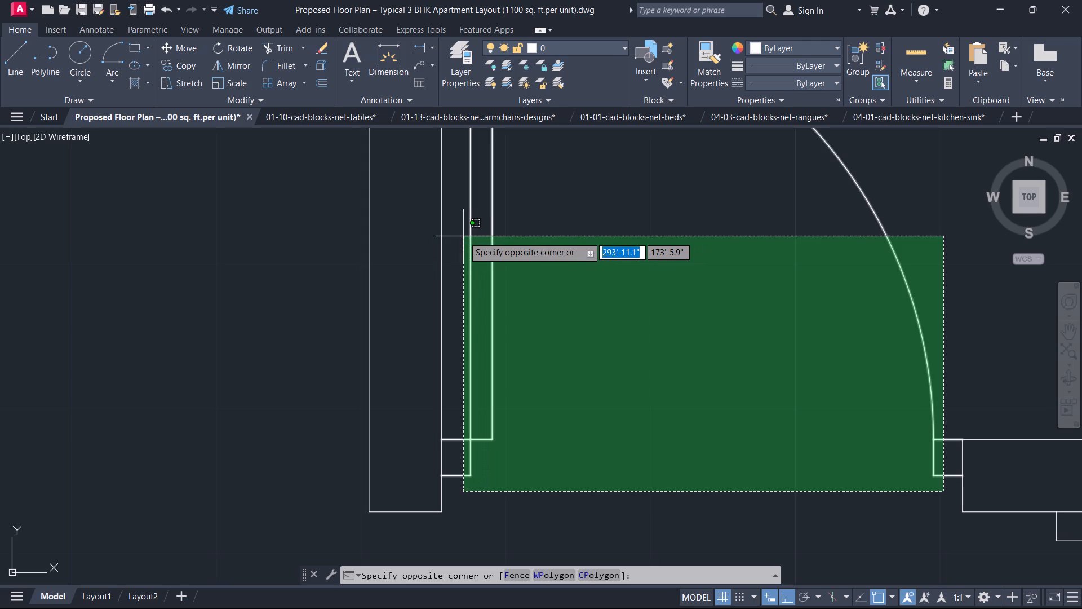
left_click(462, 236)
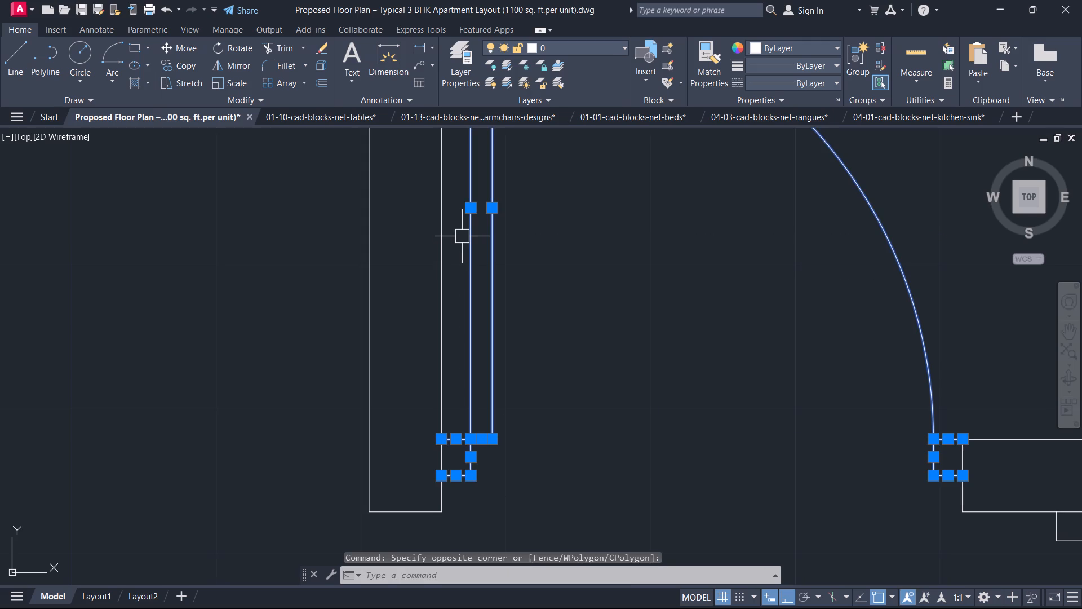
scroll(460, 236, "down", 4)
scroll(494, 334, "up", 1)
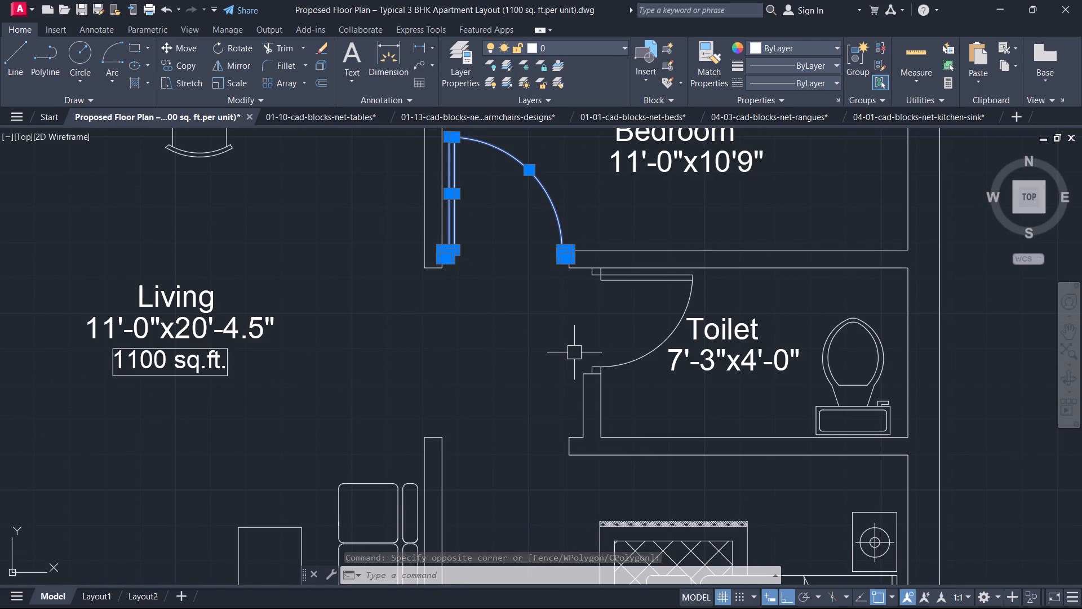
type("mi")
key("space")
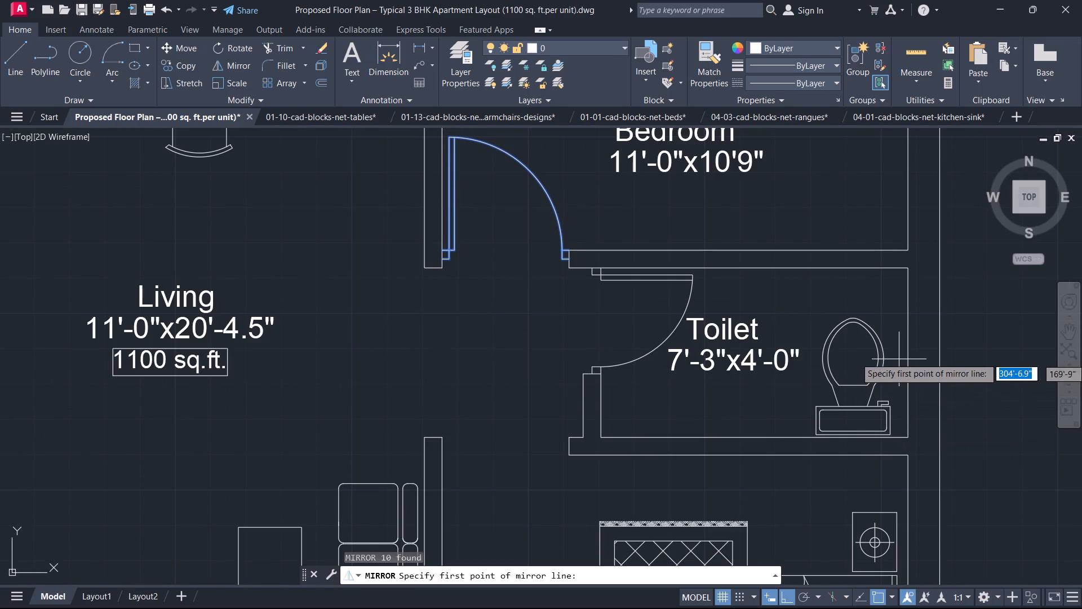
left_click(906, 351)
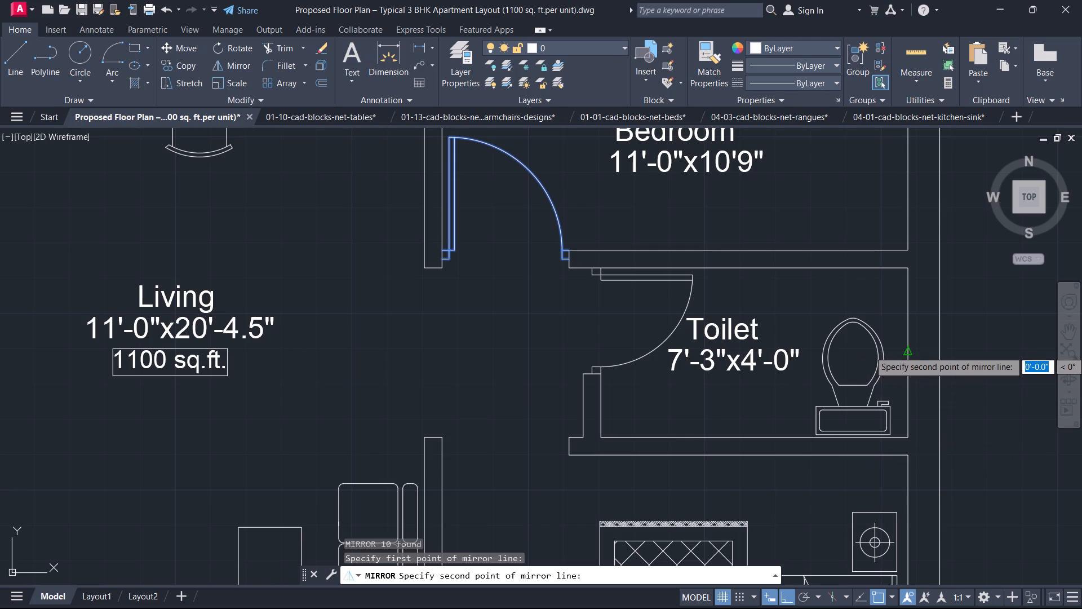
left_click(938, 350)
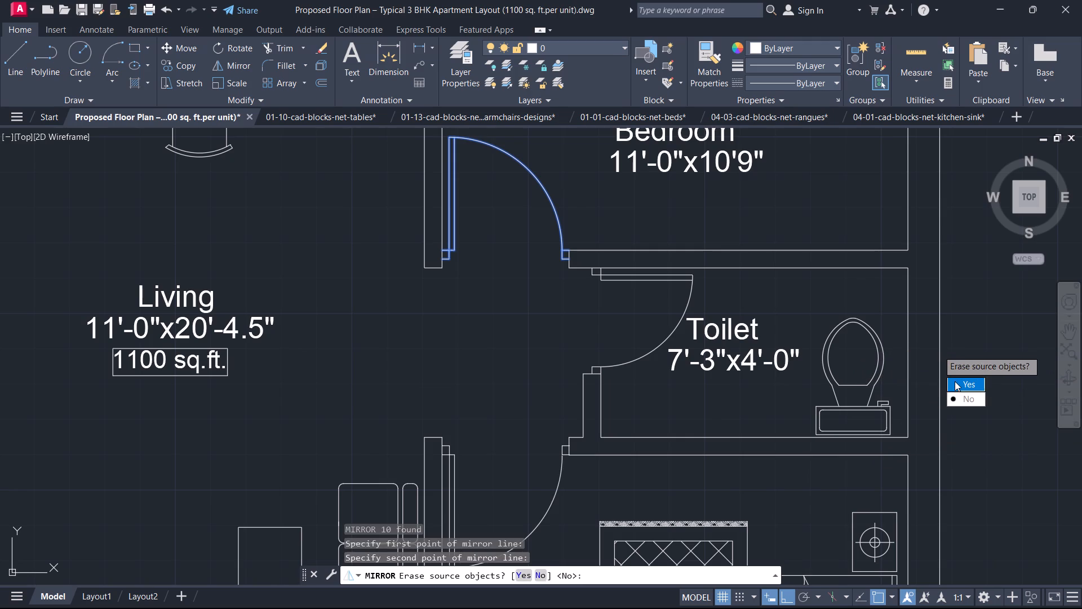
left_click_drag(962, 400, 939, 350)
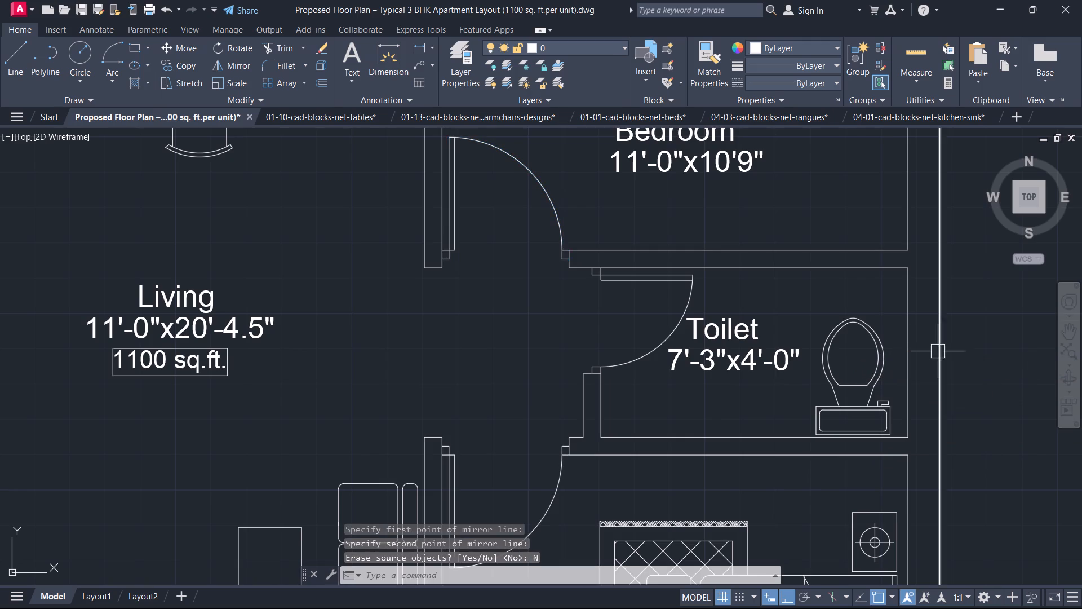
Look over the mirrored door and the rest of both units for doors and labels still missing.
scroll(747, 303, "down", 2)
scroll(705, 358, "up", 1)
middle_click_drag(704, 359, 743, 273)
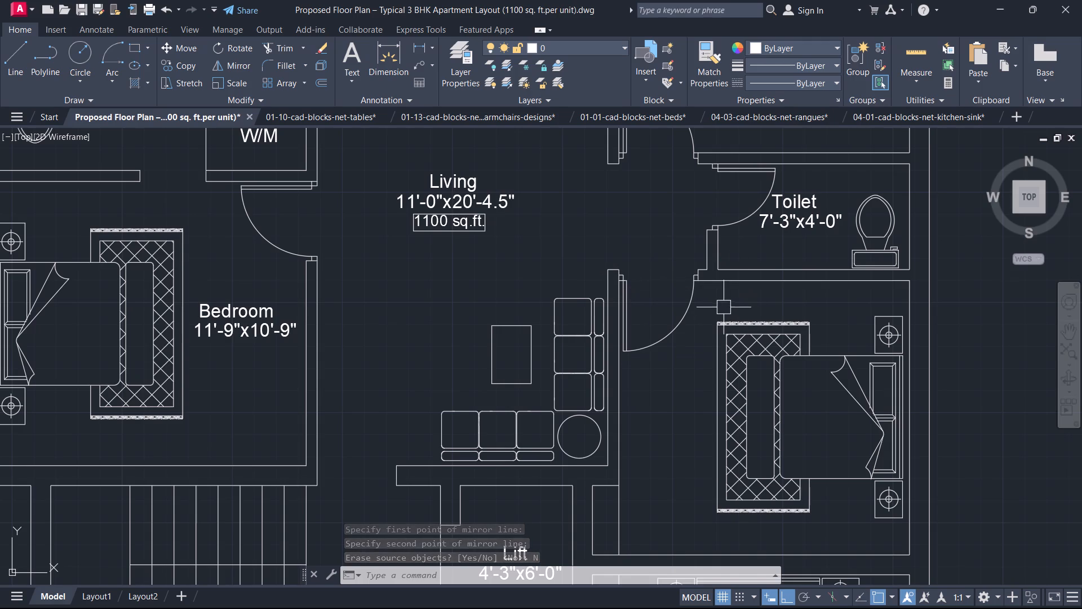
scroll(696, 301, "up", 1)
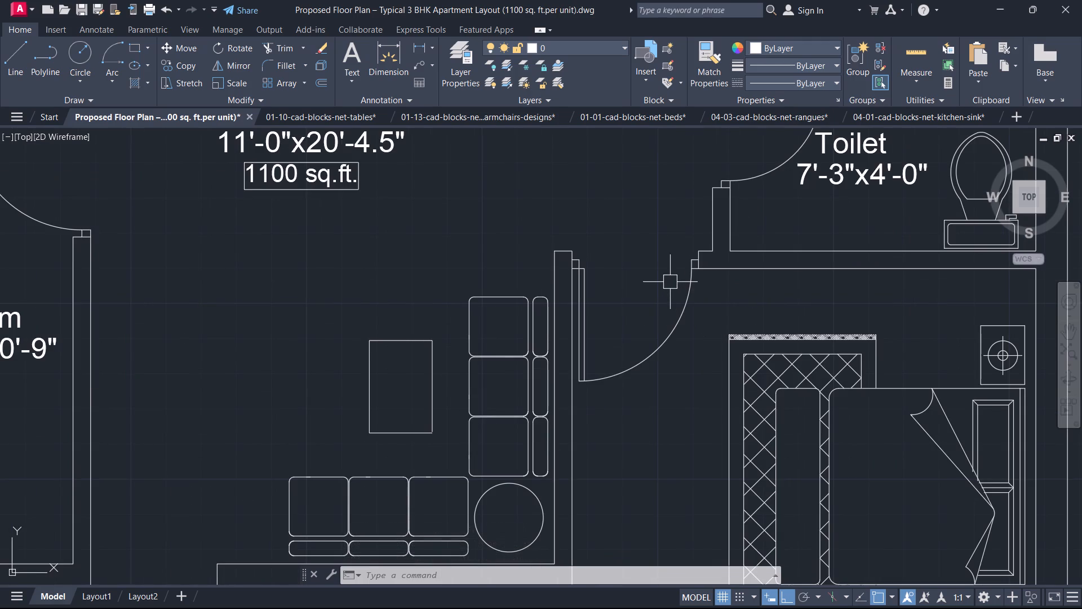
scroll(662, 282, "down", 2)
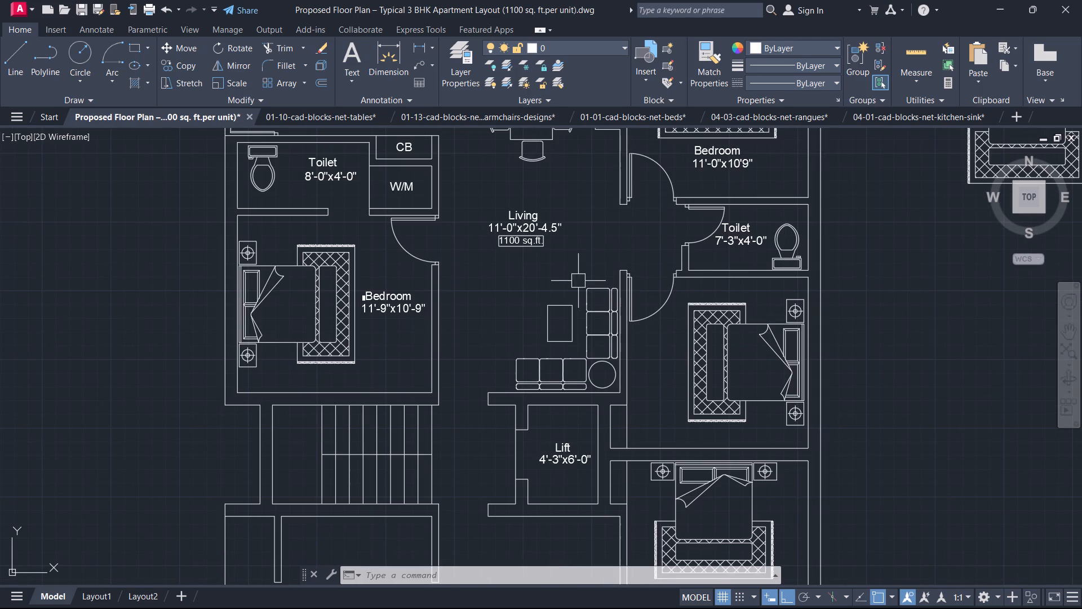
scroll(576, 281, "down", 1)
middle_click_drag(464, 248, 513, 273)
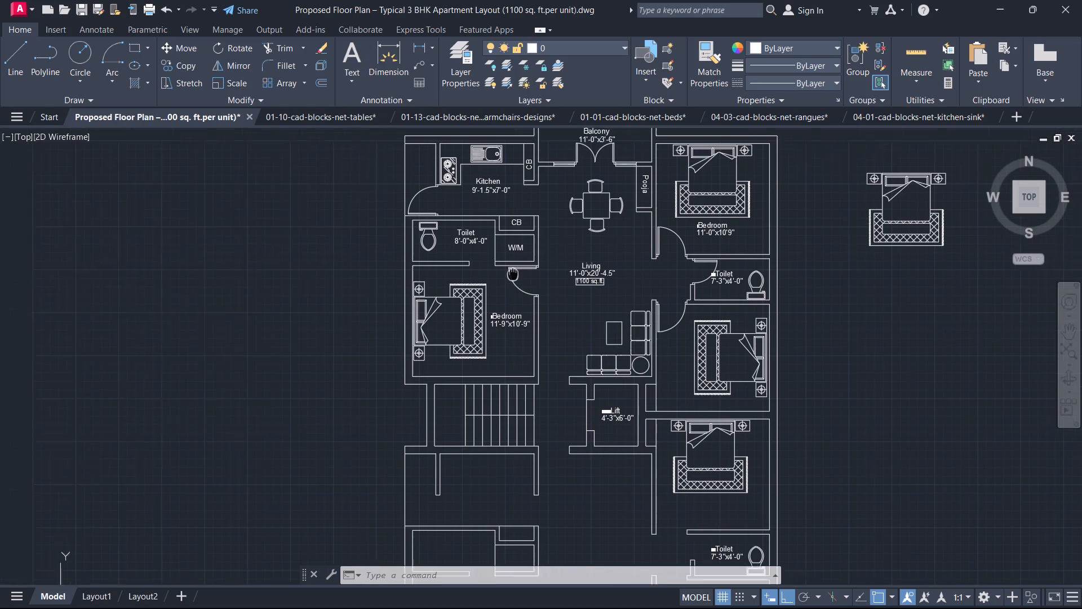
middle_click_drag(513, 273, 527, 266)
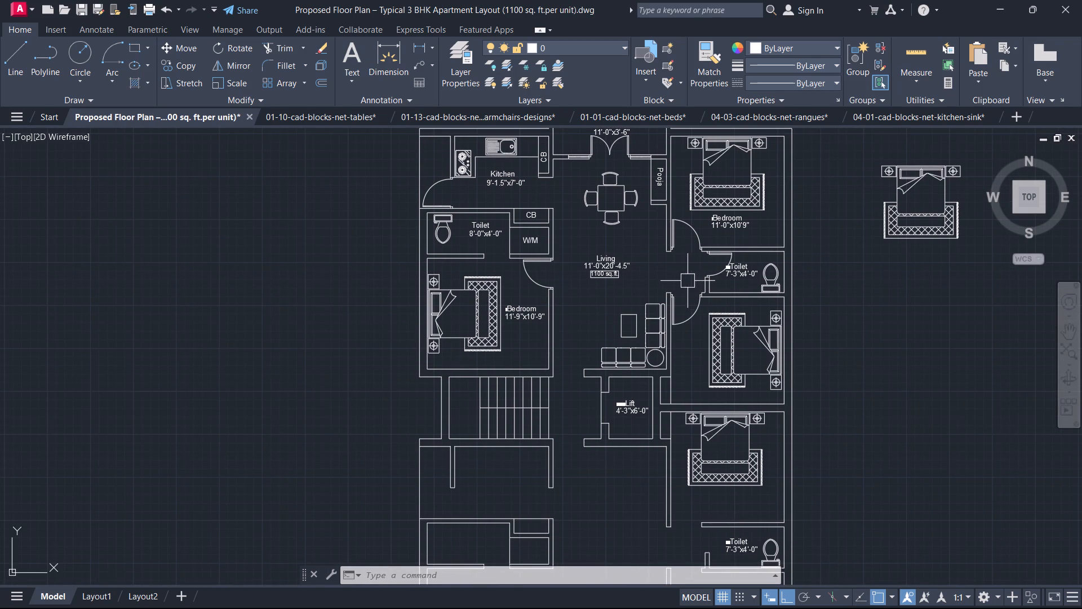
middle_click_drag(638, 211, 583, 267)
scroll(529, 226, "up", 1)
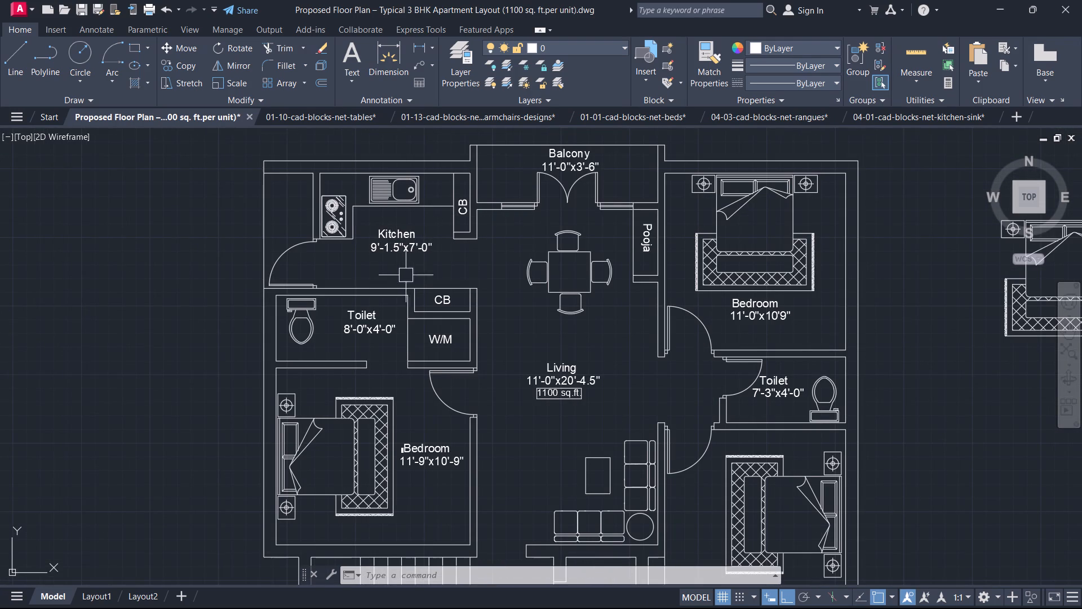
middle_click_drag(413, 289, 409, 236)
scroll(428, 360, "down", 1)
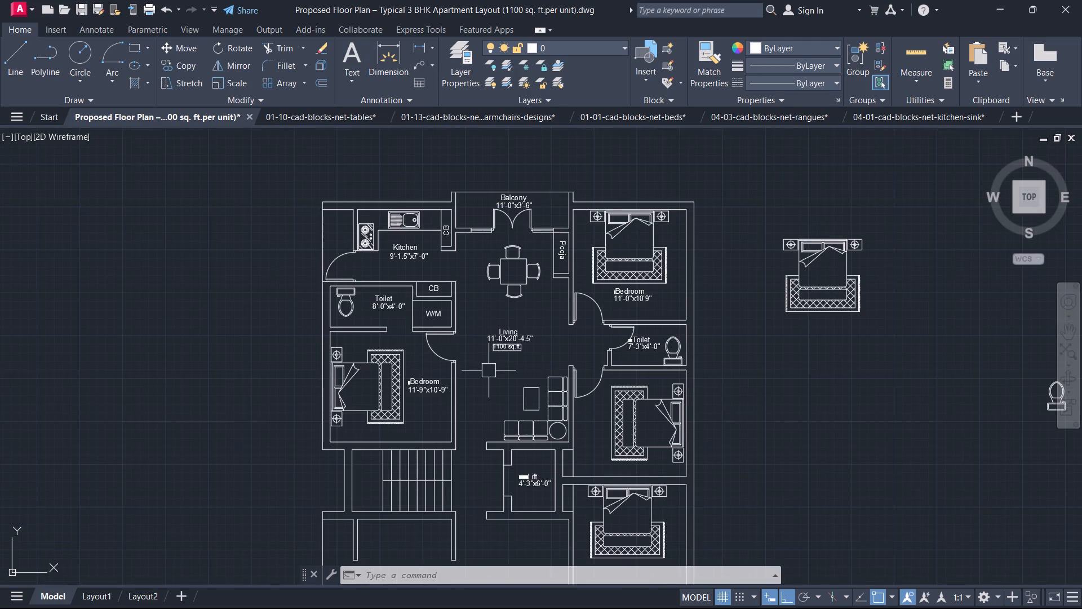
middle_click_drag(490, 363, 499, 327)
middle_click(503, 309)
middle_click_drag(573, 293, 586, 233)
middle_click(589, 226)
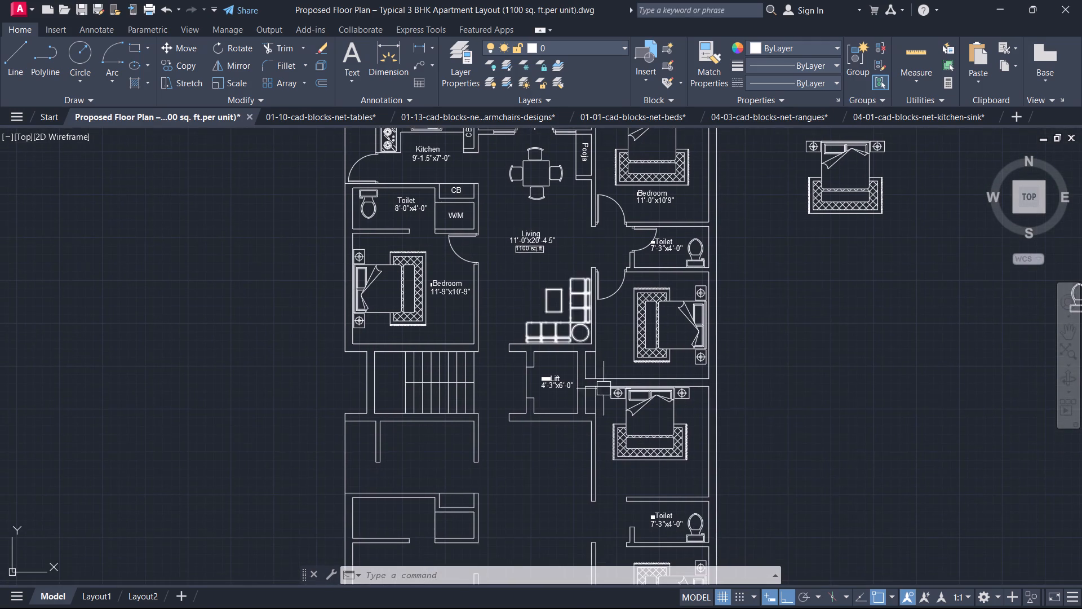
middle_click_drag(605, 389, 558, 395)
scroll(584, 289, "down", 1)
middle_click(586, 280)
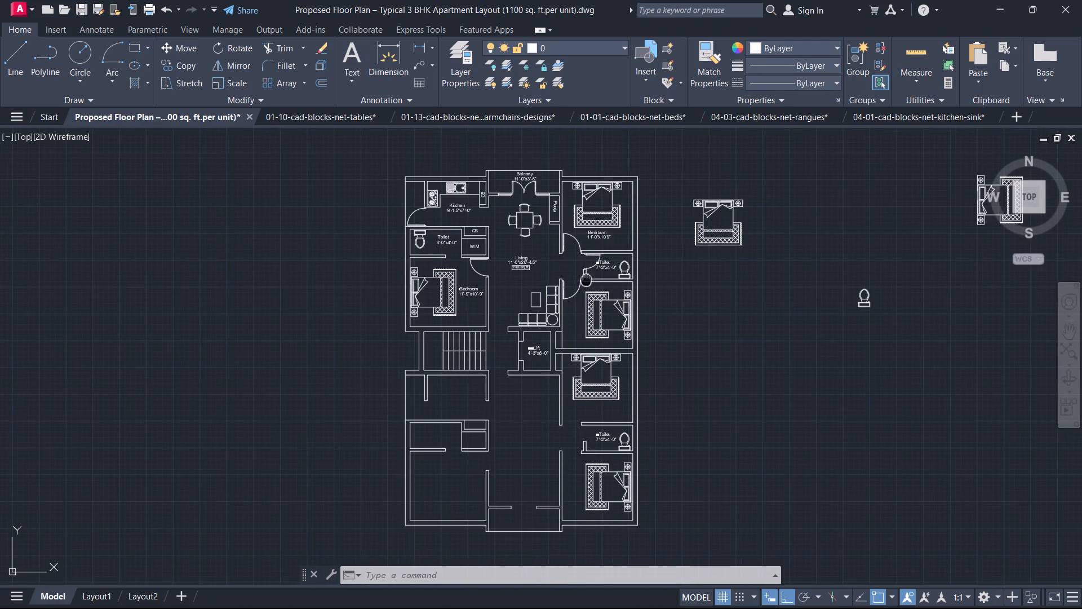
Copy the northeast bedroom's label into the bedroom south of the toilet, between its west wall and the rug.
scroll(606, 338, "up", 1)
middle_click_drag(595, 354, 619, 444)
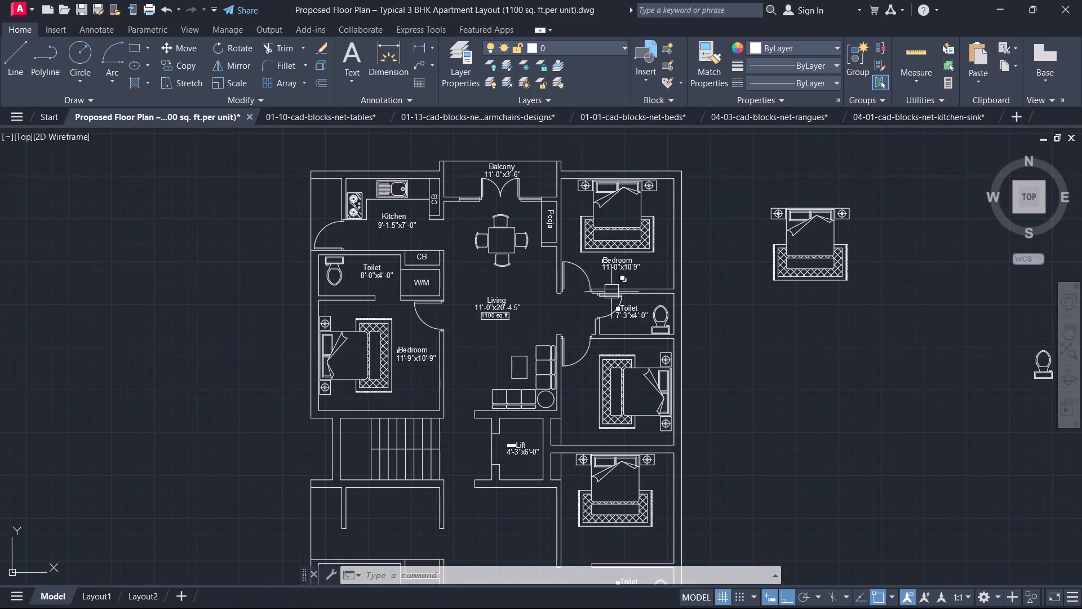
scroll(616, 266, "up", 2)
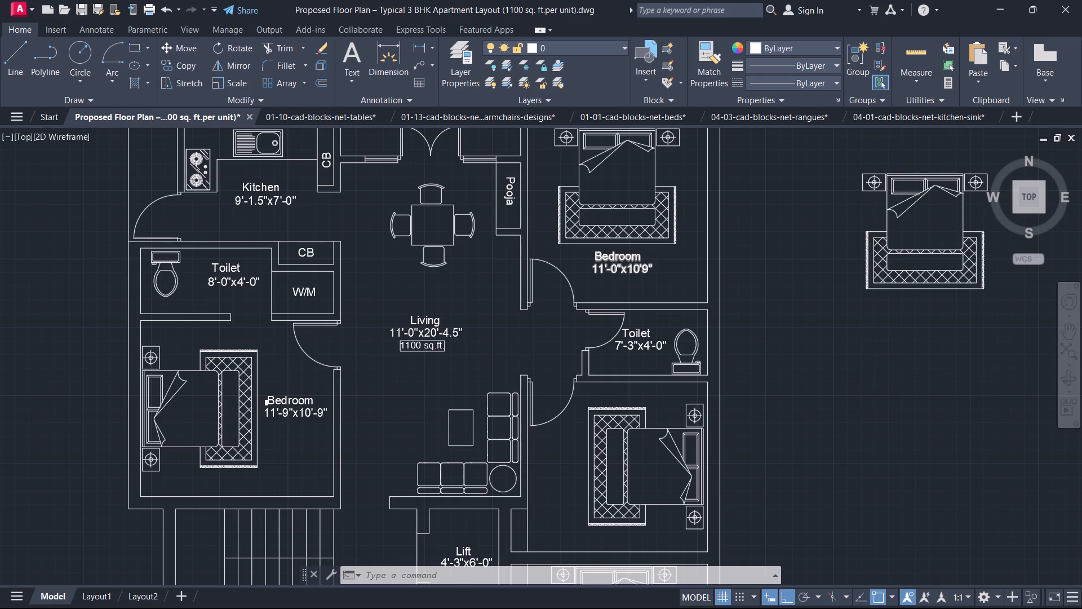
left_click(649, 275)
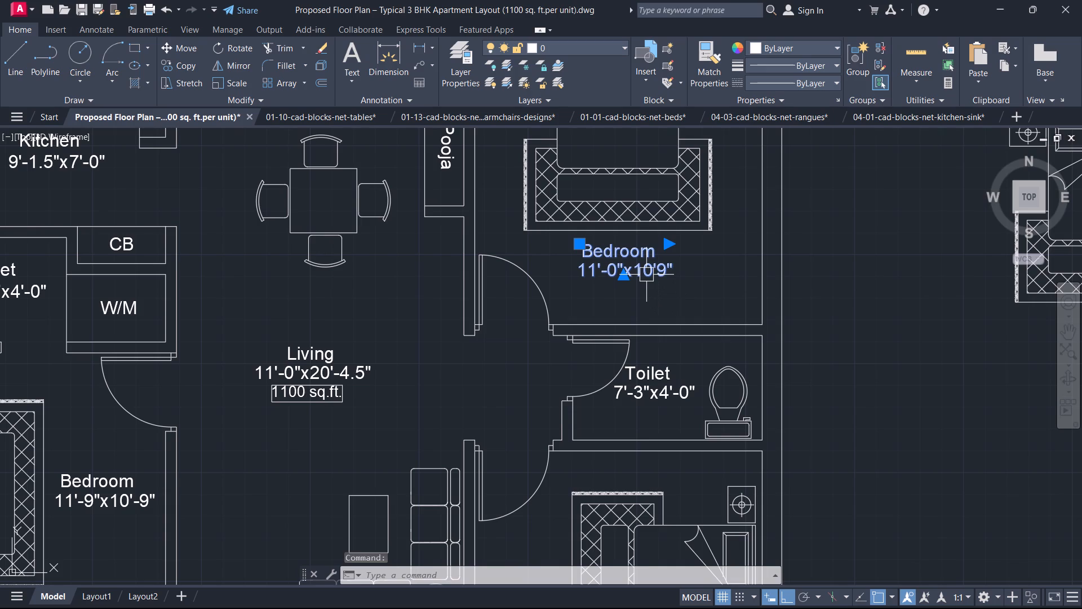
key("ctrl+c")
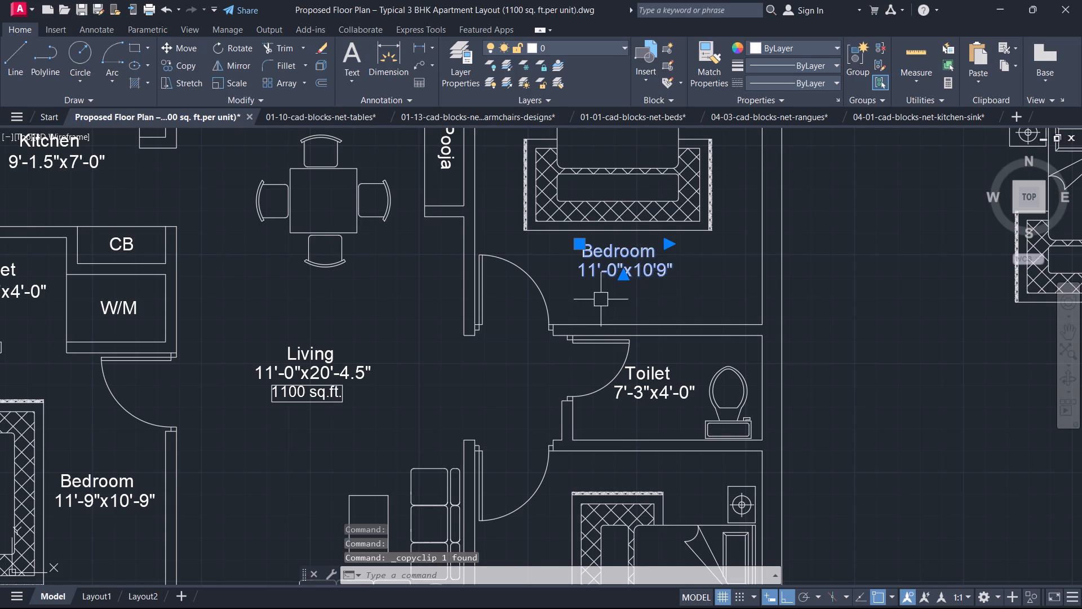
scroll(600, 307, "down", 1)
middle_click_drag(594, 302, 567, 166)
key("ctrl+v")
middle_click_drag(513, 358, 559, 310)
scroll(558, 311, "up", 1)
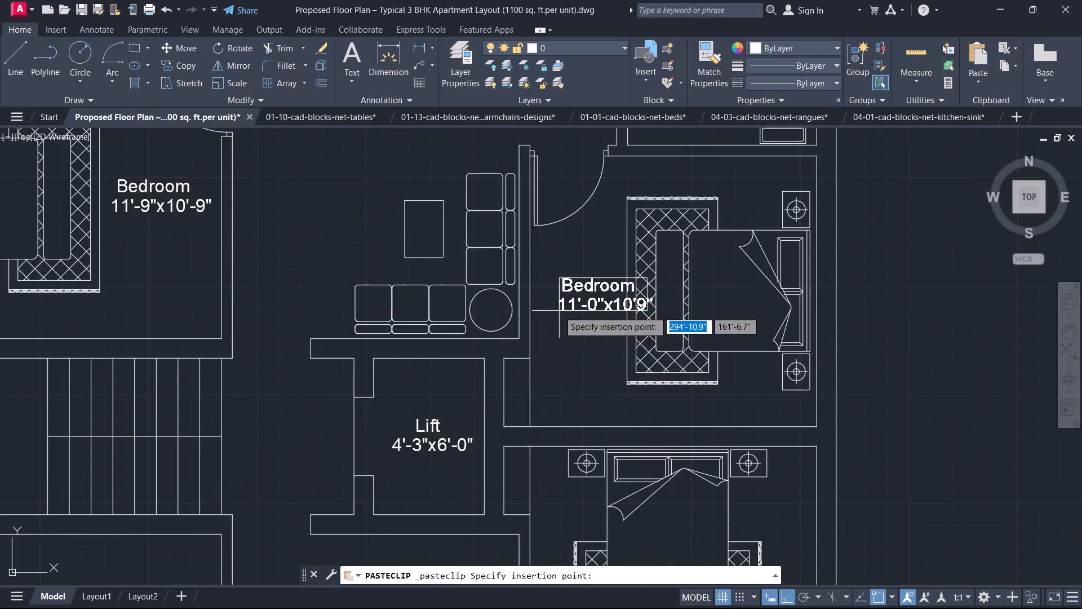
scroll(557, 311, "up", 2)
left_click(503, 297)
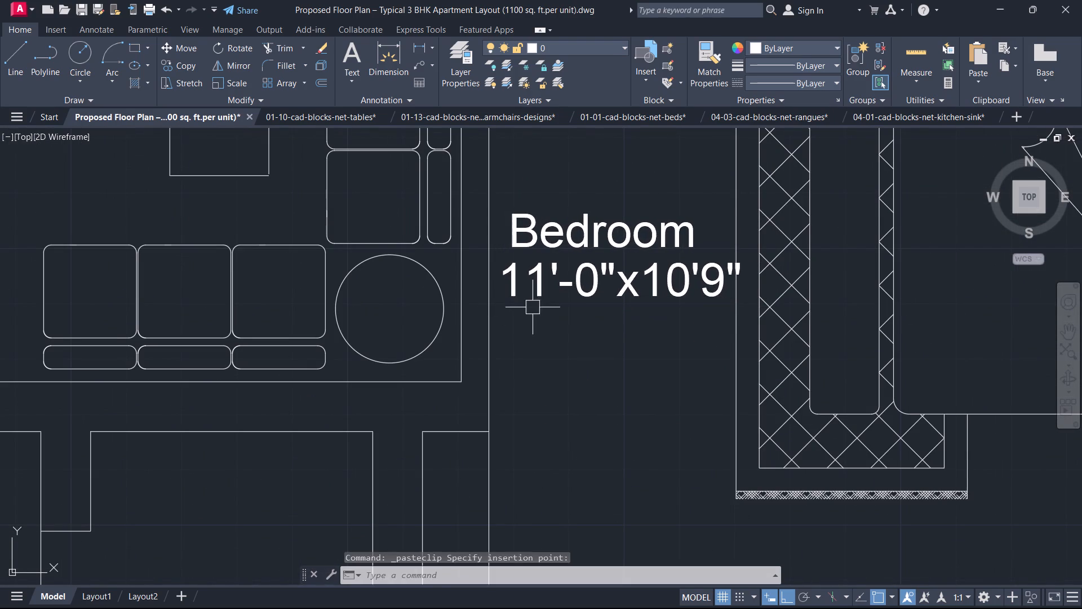
Change the copied bedroom label's size line to 11'0"x10'4.5".
middle_click_drag(536, 303, 473, 323)
left_click(488, 315)
double_click(472, 304)
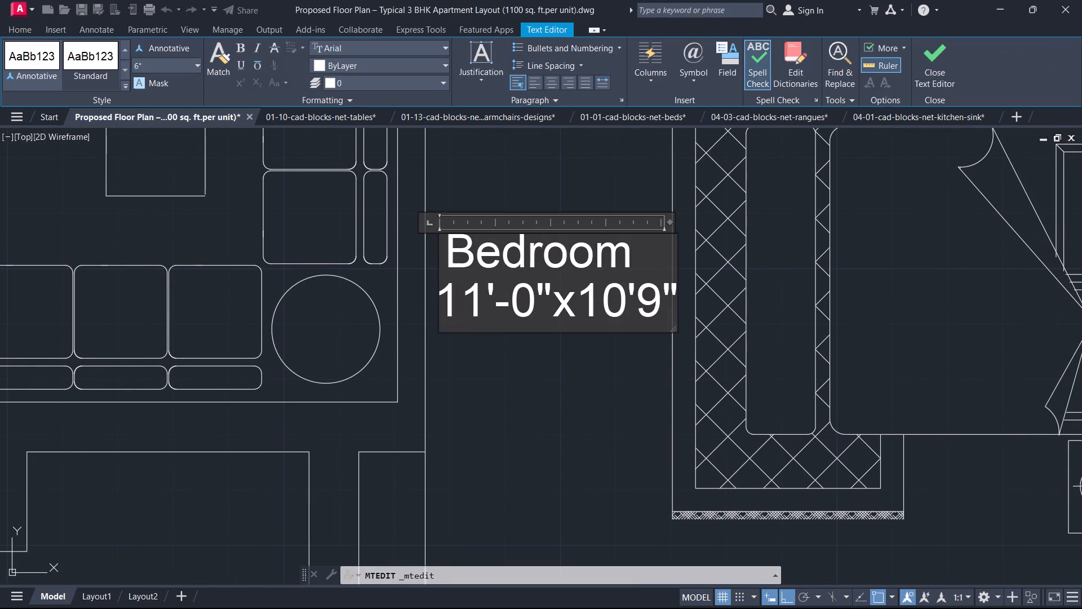
left_click(653, 294)
left_click(661, 301)
left_click(511, 308)
key("BackSpace")
key("Right")
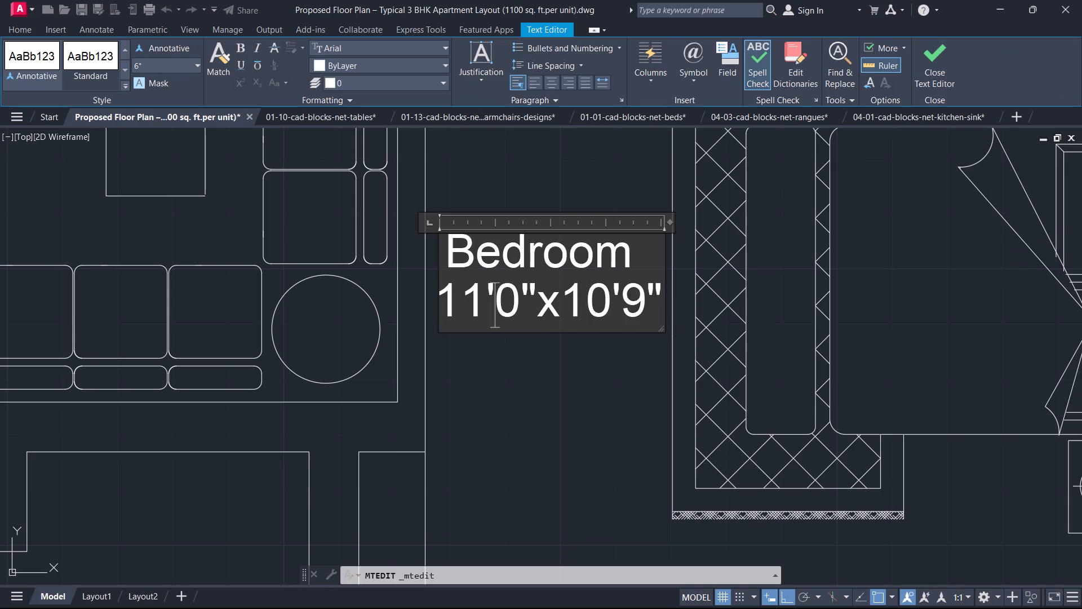
key("Right")
key("Right")
key("Left")
key("Left")
key("Left")
key("Right")
key("Right")
key("Right")
key("Right")
key("Right")
key("Right")
key("Right")
key("BackSpace")
type("435")
key("BackSpace")
key("BackSpace")
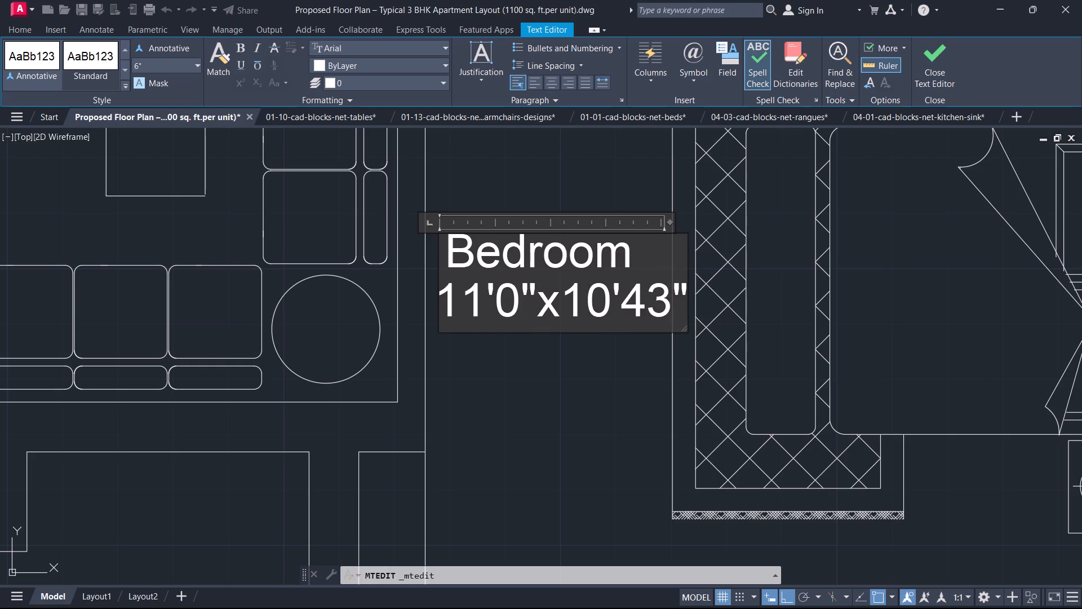
type(".5")
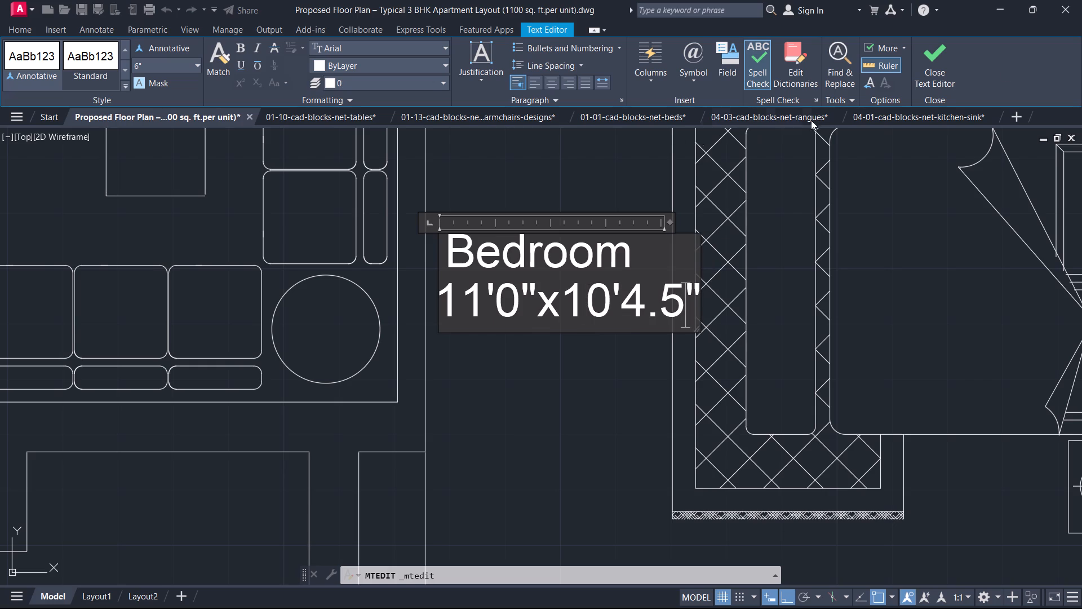
left_click(936, 70)
Move the edited bedroom label slightly west, close to the bedroom's west wall.
scroll(755, 283, "down", 3)
middle_click_drag(749, 288, 710, 263)
scroll(710, 263, "up", 2)
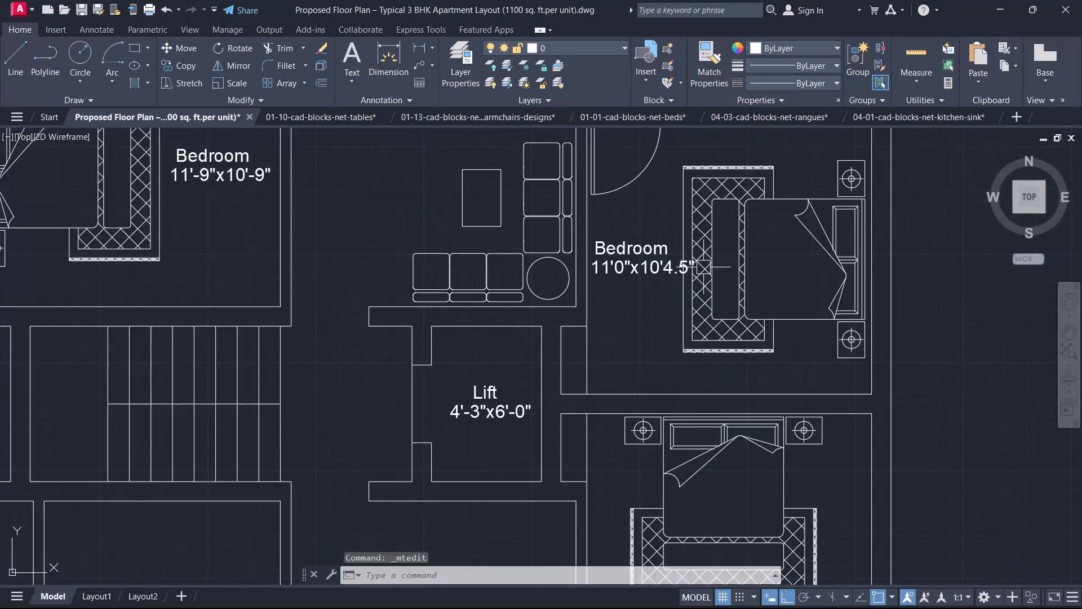
scroll(699, 268, "up", 1)
left_click(673, 275)
key("m")
key("space")
scroll(602, 248, "up", 2)
left_click(595, 248)
left_click(563, 245)
scroll(560, 255, "down", 2)
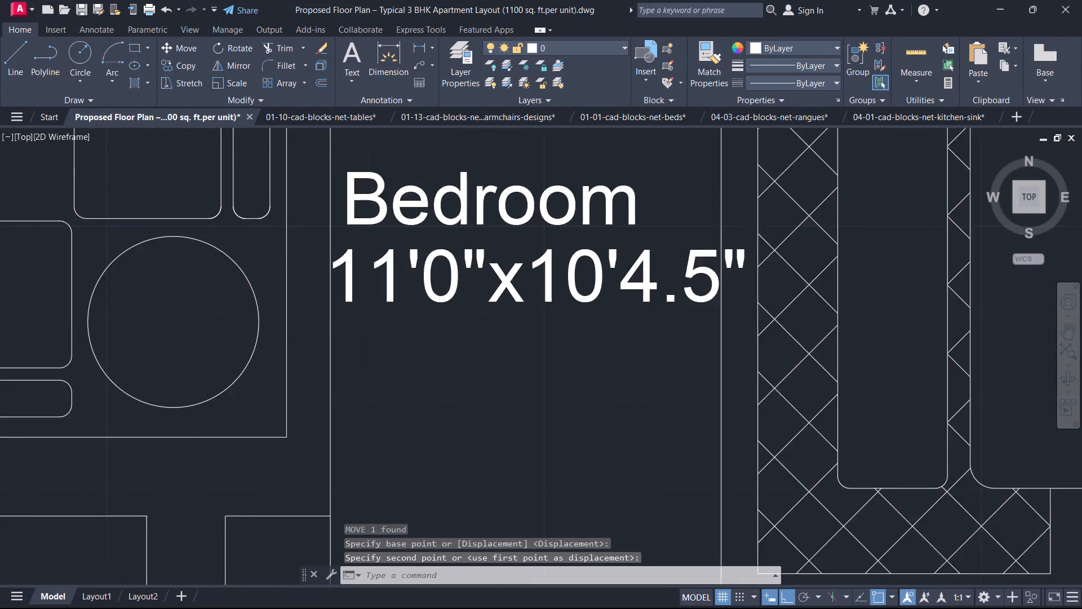
scroll(560, 256, "down", 1)
middle_click_drag(560, 256, 613, 319)
scroll(613, 319, "down", 2)
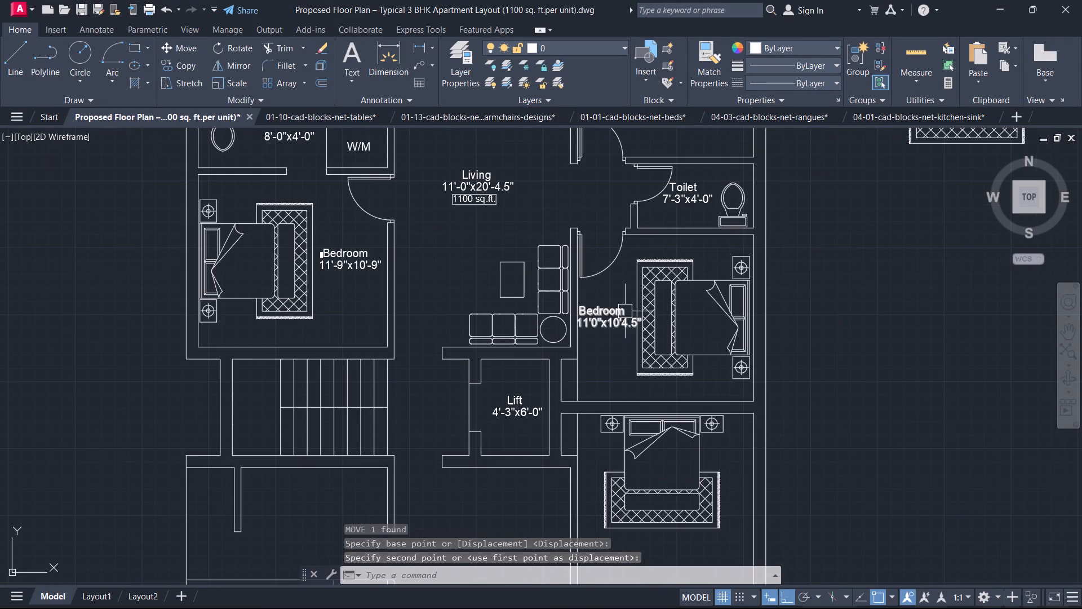
Copy the upper unit's two east bedroom labels into the matching positions of the lower unit's east bedrooms, using the toilet as reference.
middle_click_drag(596, 330, 614, 300)
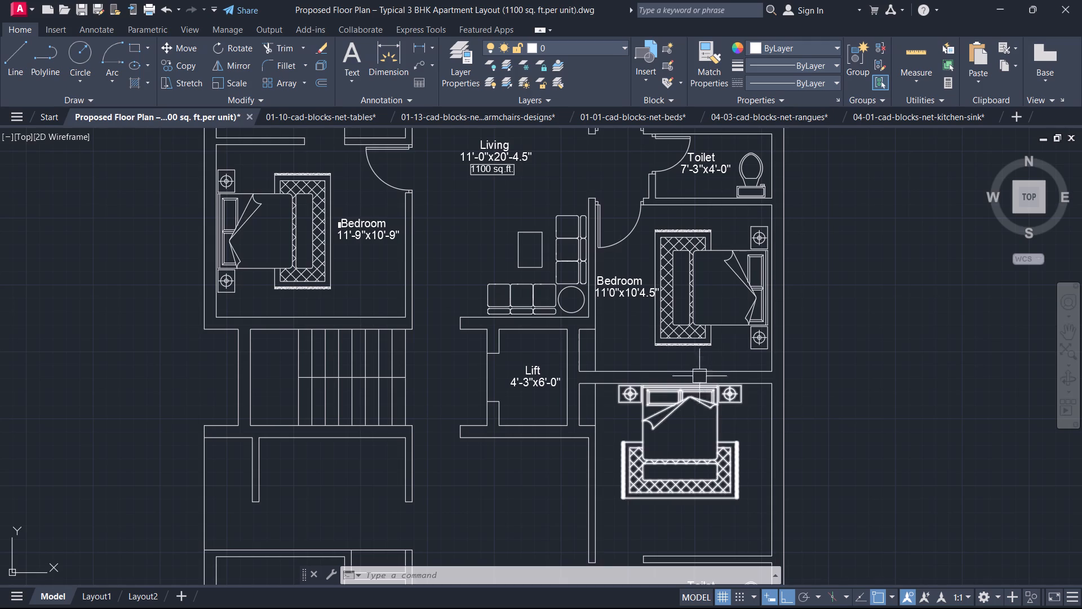
scroll(699, 411, "down", 2)
scroll(687, 430, "up", 1)
middle_click_drag(686, 431, 744, 299)
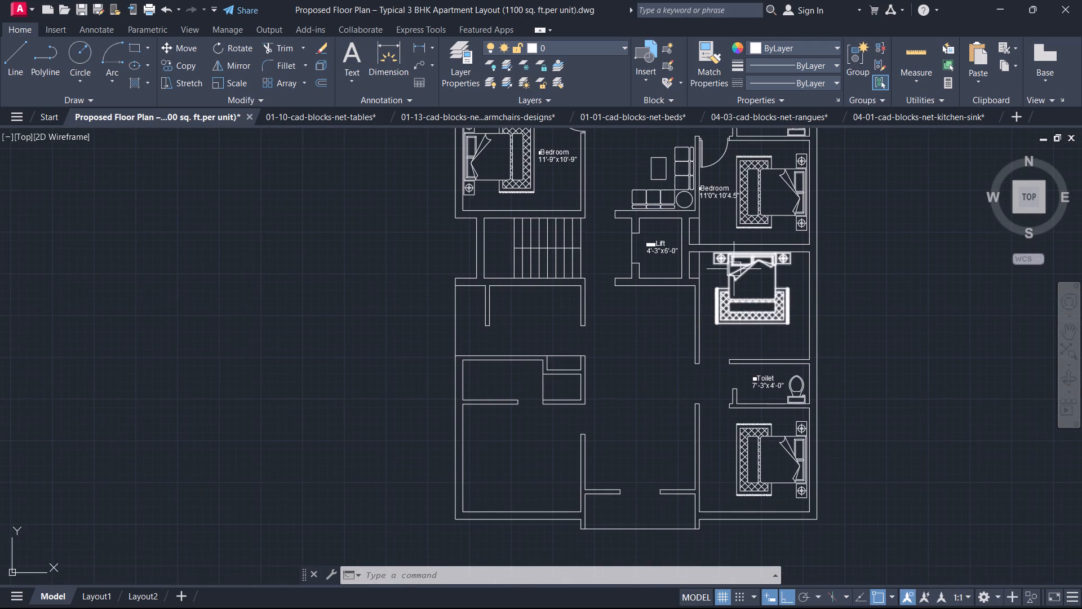
scroll(734, 266, "up", 1)
middle_click_drag(734, 266, 758, 414)
left_click(725, 302)
scroll(719, 379, "down", 2)
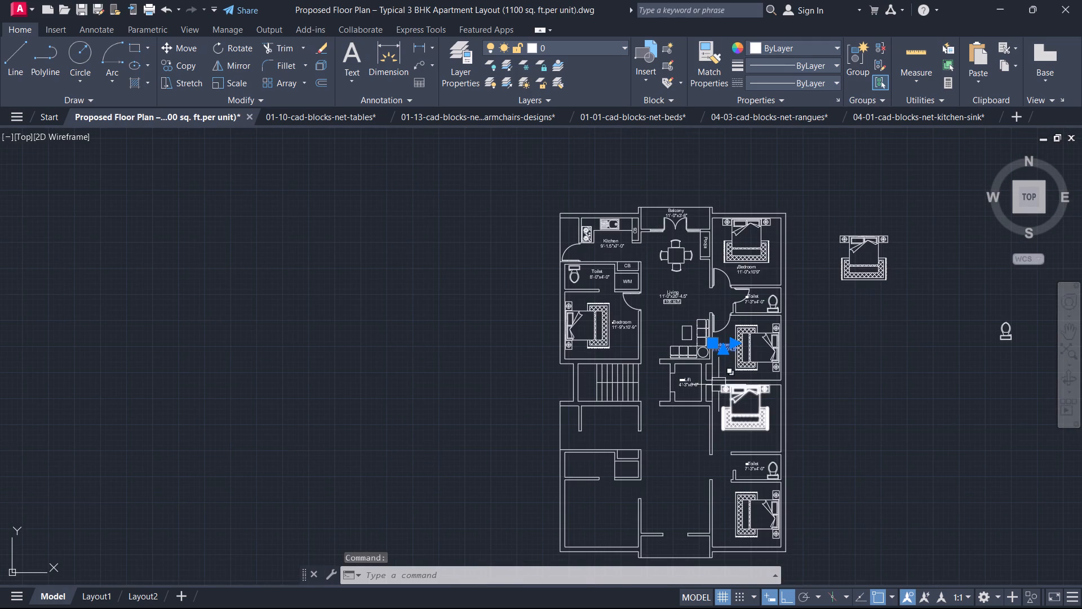
scroll(730, 472, "up", 2)
middle_click_drag(729, 473, 704, 608)
middle_click_drag(741, 270, 726, 482)
left_click(730, 336)
left_click(721, 316)
scroll(700, 412, "down", 2)
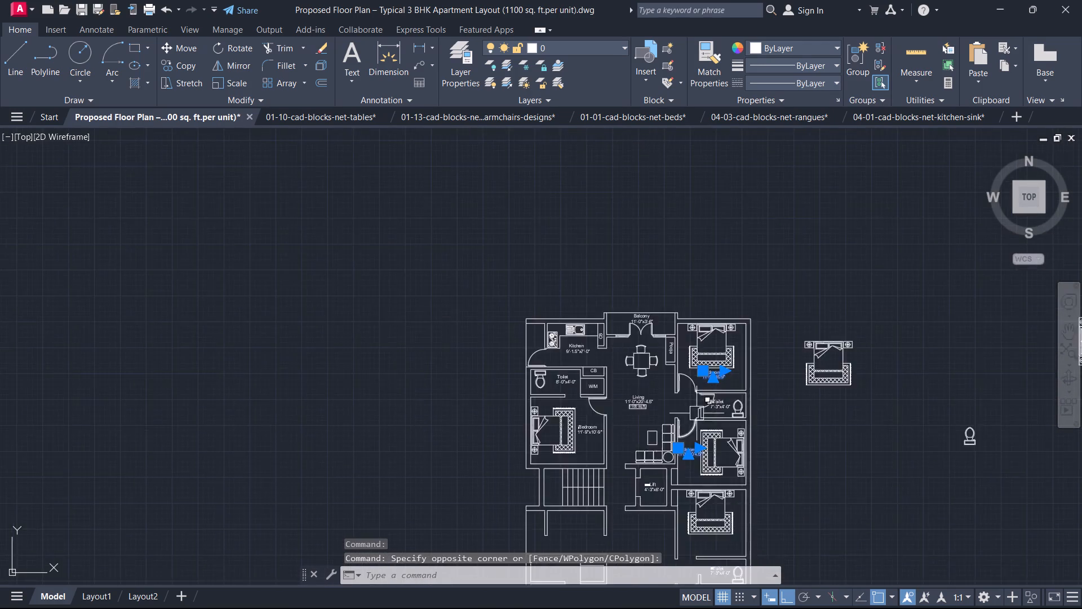
middle_click_drag(694, 411, 768, 267)
key("c")
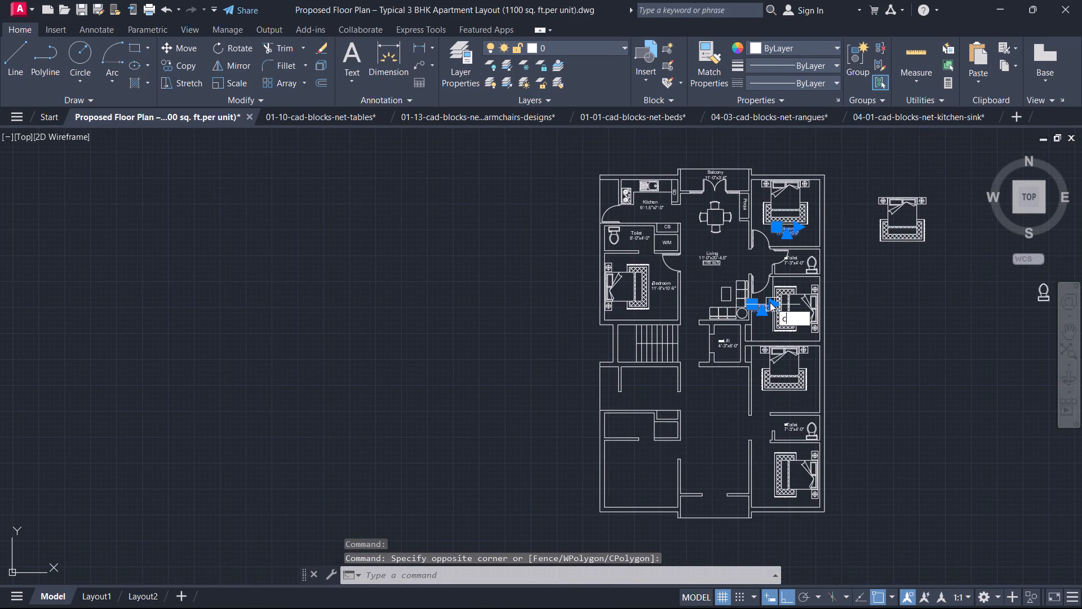
type("o")
key("space")
scroll(796, 329, "up", 2)
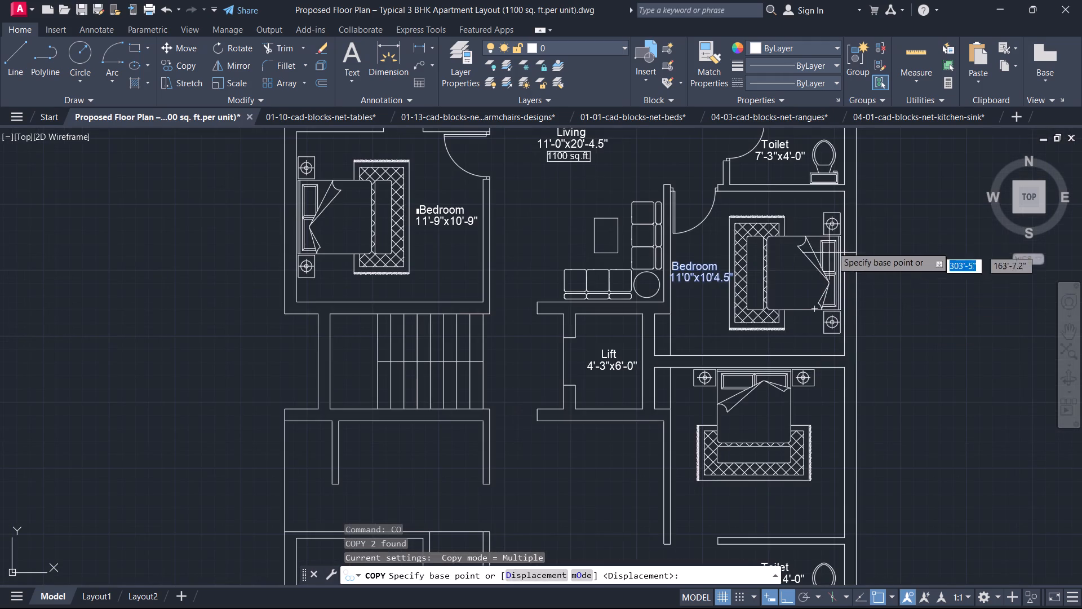
scroll(845, 202, "up", 2)
left_click(841, 165)
scroll(779, 367, "down", 5)
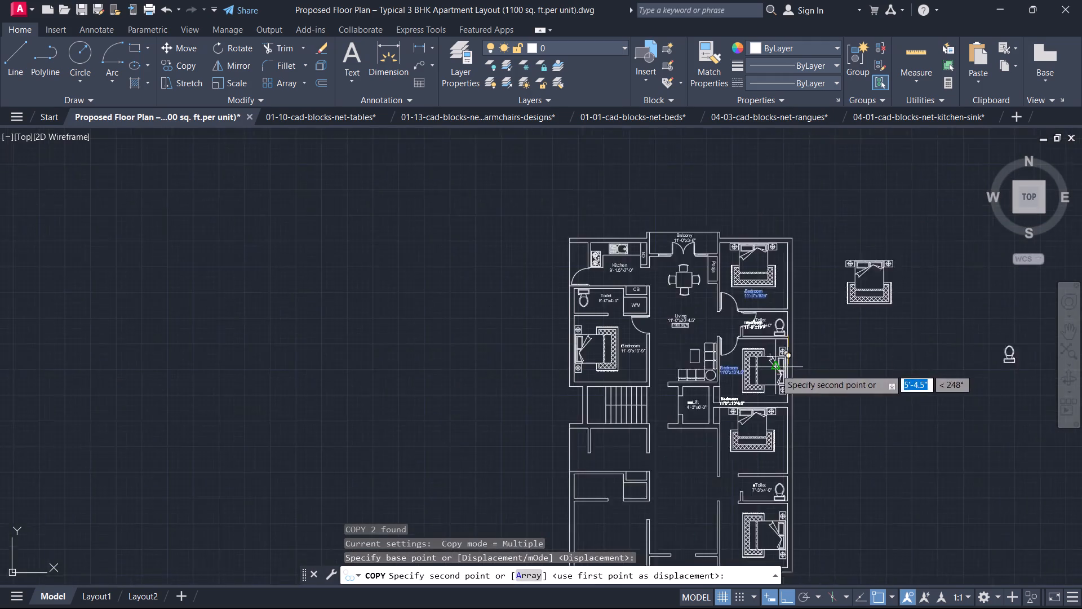
middle_click_drag(771, 365, 766, 218)
scroll(796, 333, "up", 2)
scroll(760, 315, "down", 1)
middle_click_drag(759, 315, 753, 433)
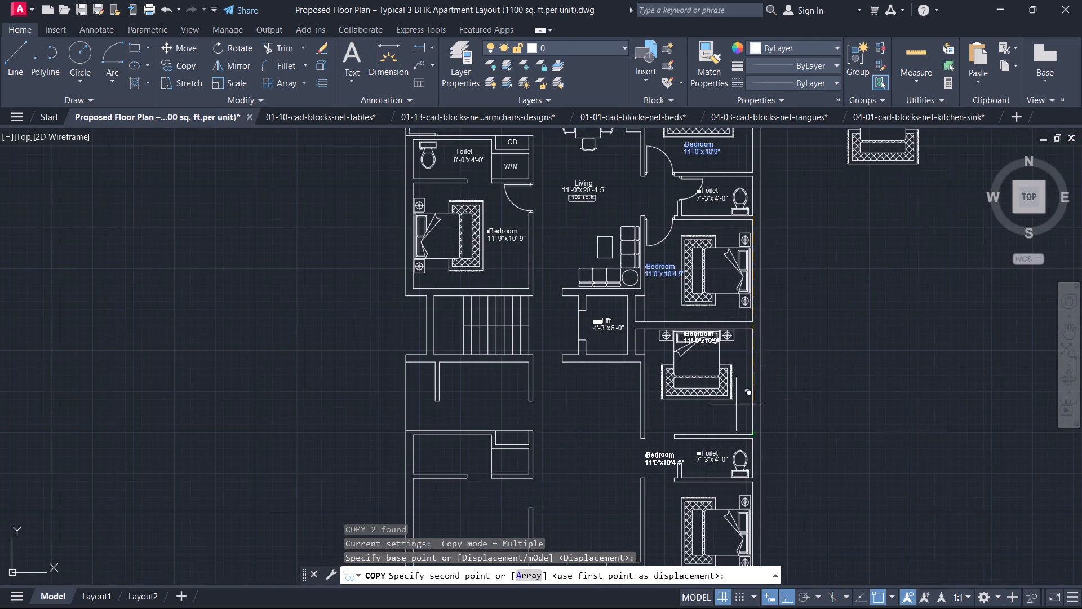
scroll(750, 494, "up", 3)
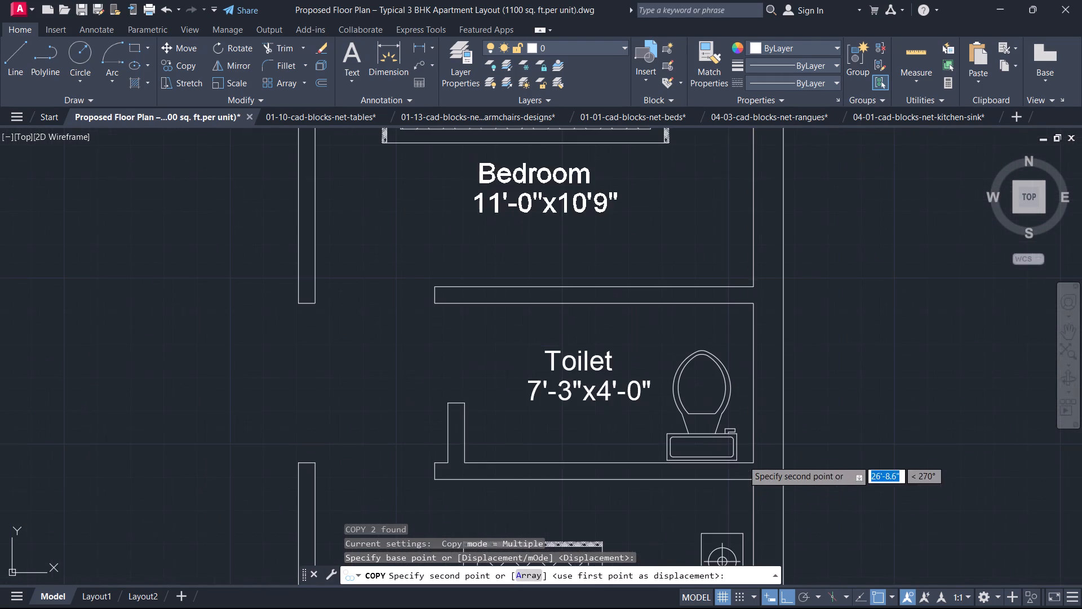
left_click(754, 461)
scroll(679, 465, "down", 4)
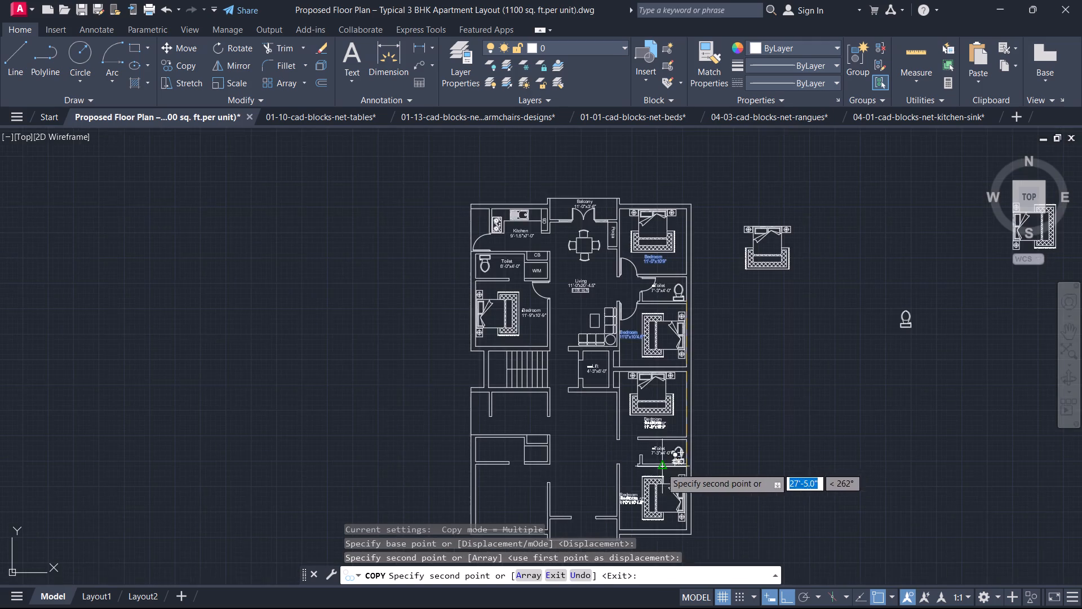
middle_click_drag(661, 467, 717, 367)
key("Escape")
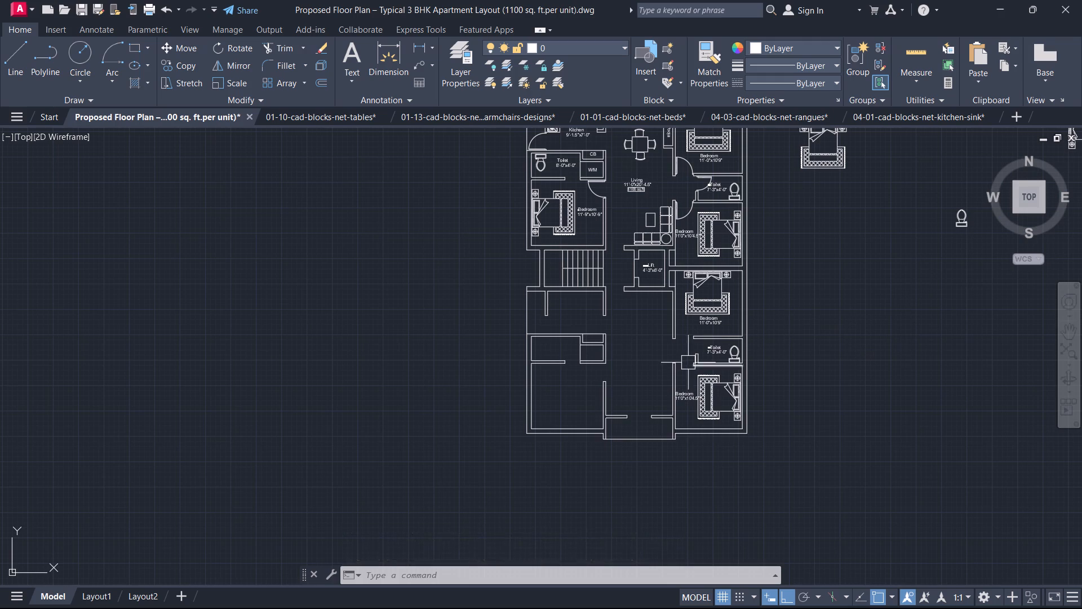
Look over the lower unit's unfurnished west rooms and the upper unit's matching rooms for items still missing.
middle_click_drag(688, 363, 751, 361)
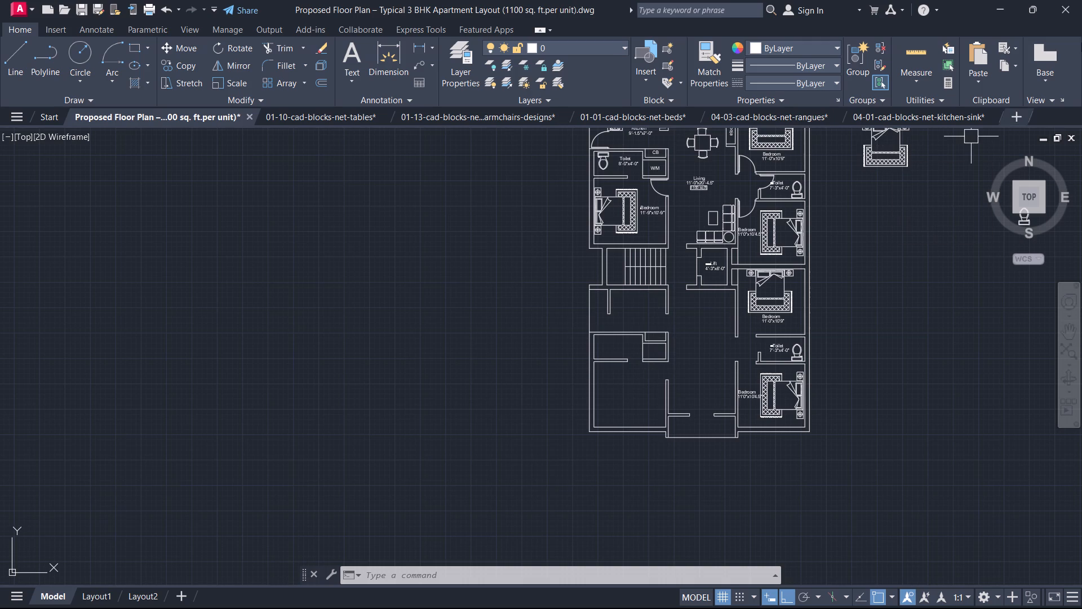
middle_click_drag(679, 377, 760, 346)
scroll(693, 340, "up", 2)
middle_click_drag(708, 329, 749, 491)
middle_click_drag(742, 396, 766, 381)
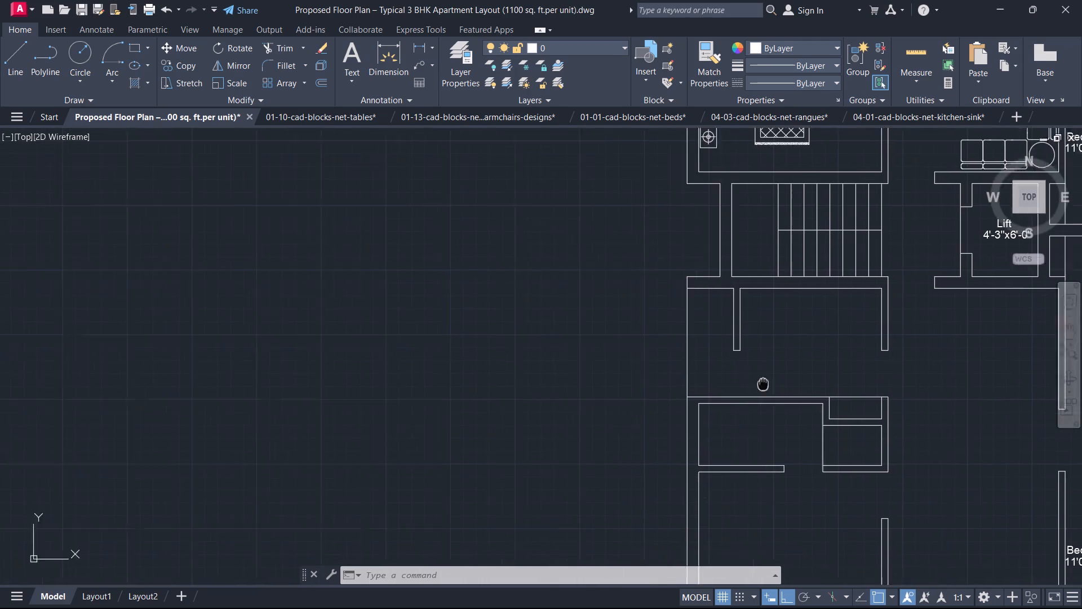
middle_click_drag(766, 381, 804, 374)
scroll(804, 374, "down", 2)
middle_click_drag(824, 363, 774, 424)
scroll(824, 363, "up", 1)
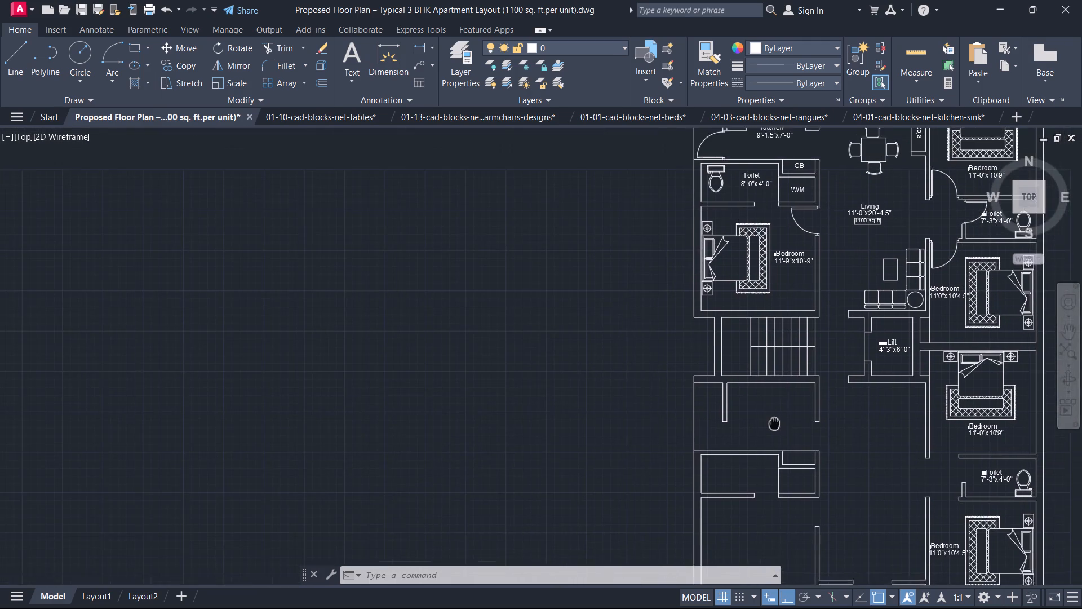
middle_click_drag(774, 424, 774, 425)
scroll(782, 338, "up", 1)
middle_click_drag(783, 336, 757, 451)
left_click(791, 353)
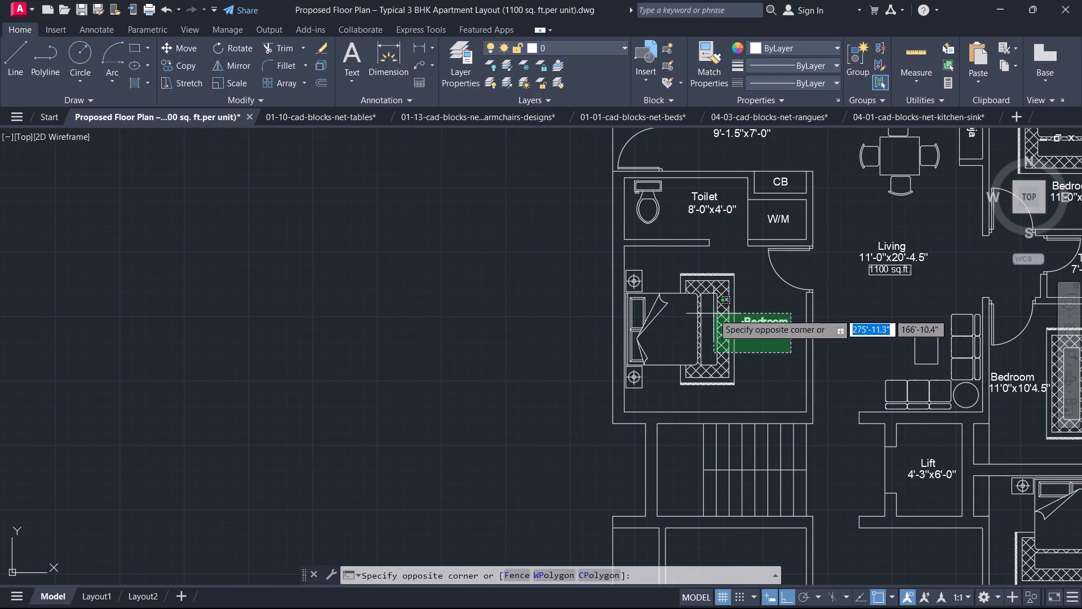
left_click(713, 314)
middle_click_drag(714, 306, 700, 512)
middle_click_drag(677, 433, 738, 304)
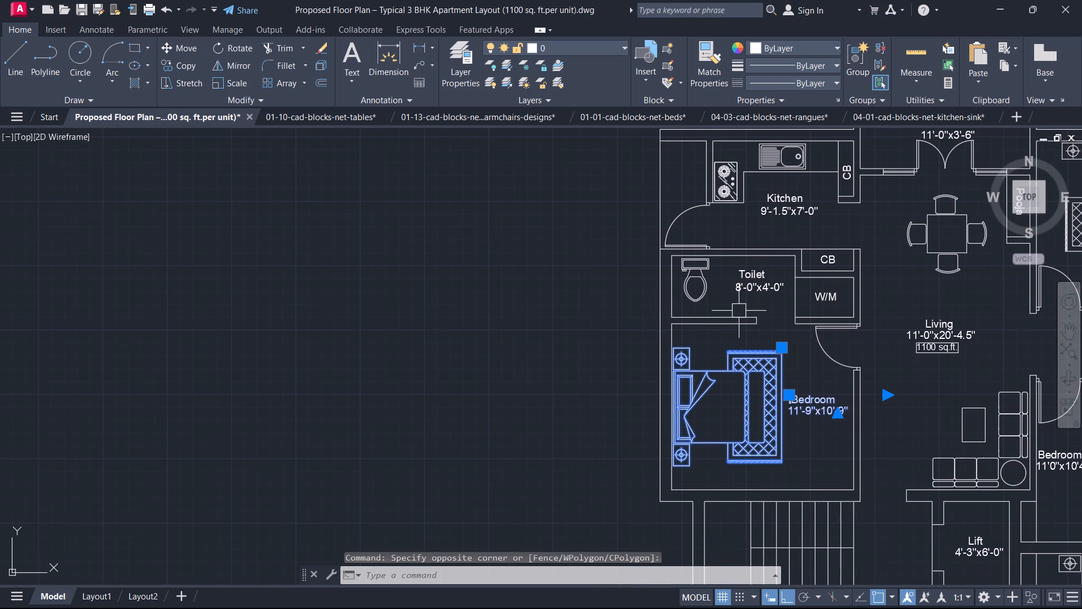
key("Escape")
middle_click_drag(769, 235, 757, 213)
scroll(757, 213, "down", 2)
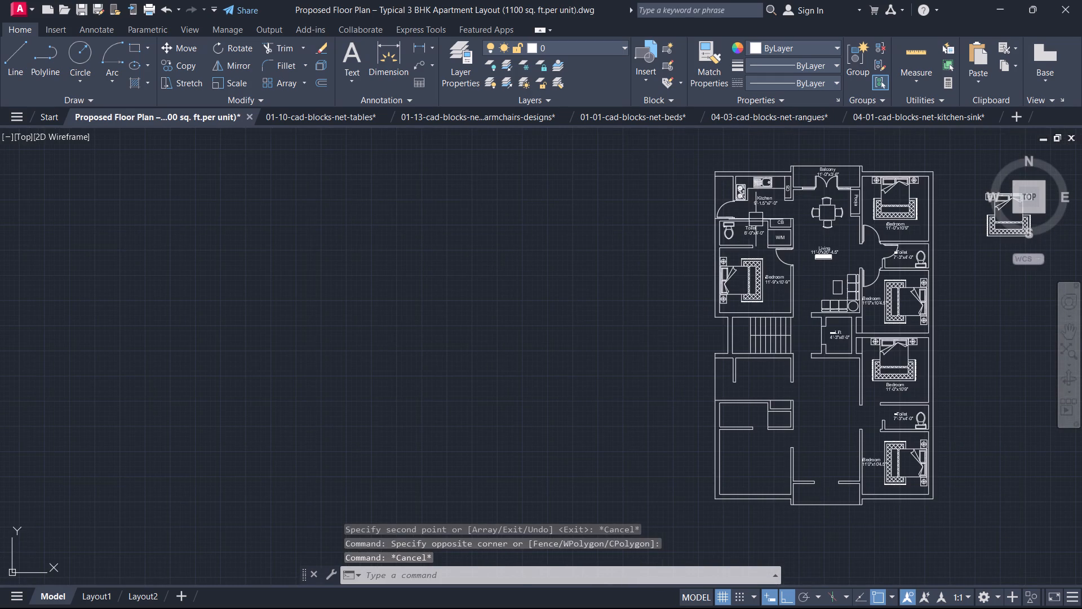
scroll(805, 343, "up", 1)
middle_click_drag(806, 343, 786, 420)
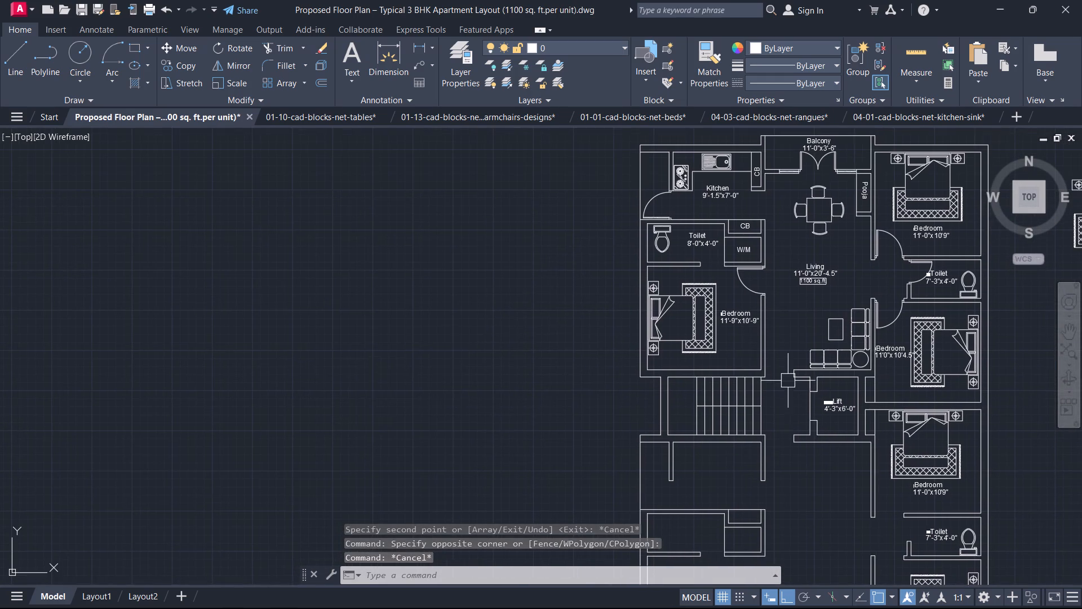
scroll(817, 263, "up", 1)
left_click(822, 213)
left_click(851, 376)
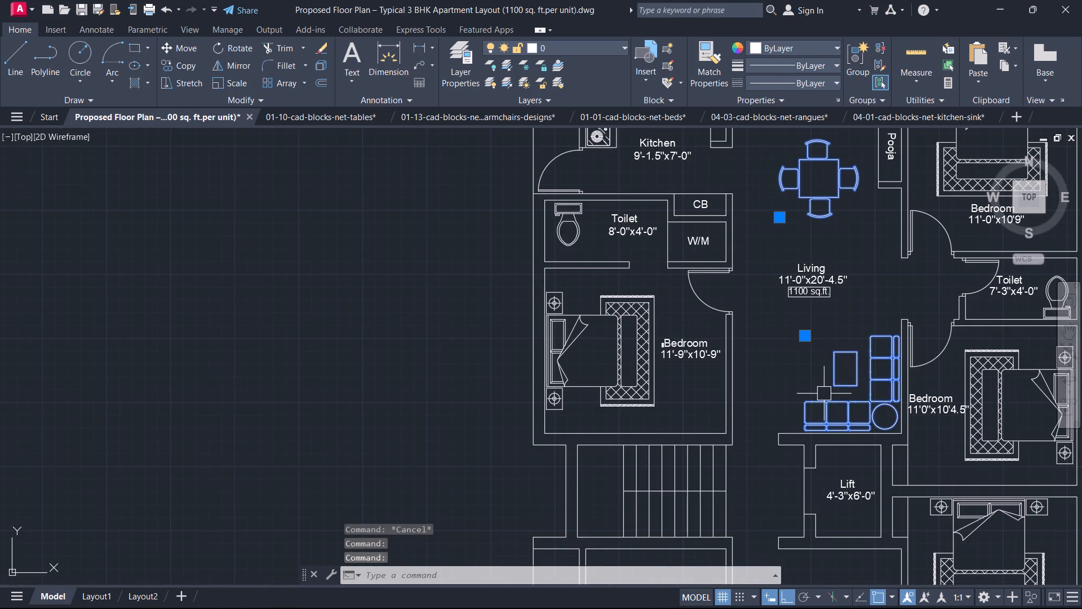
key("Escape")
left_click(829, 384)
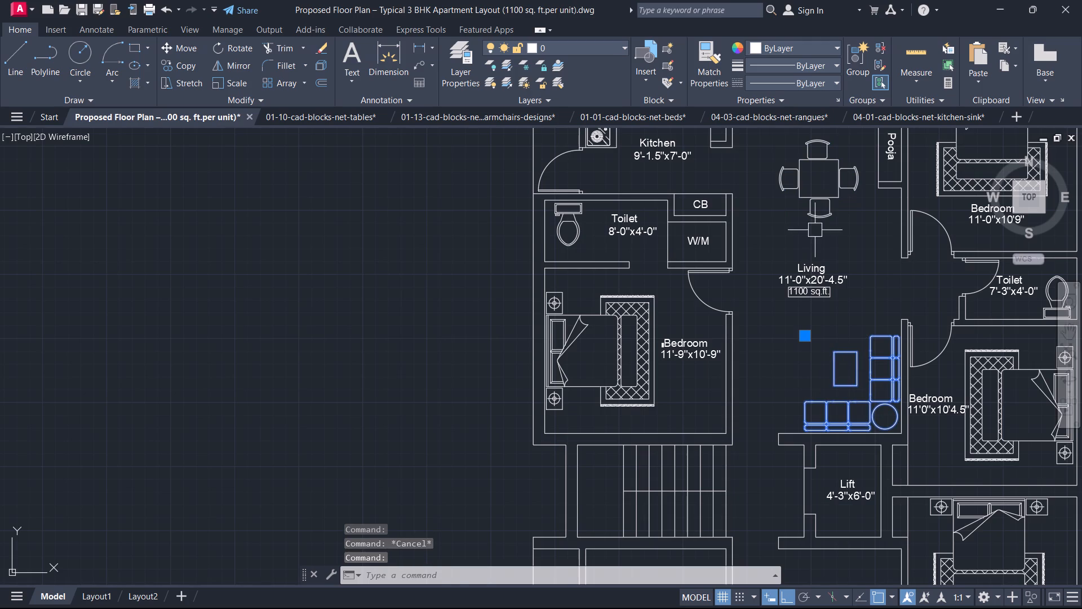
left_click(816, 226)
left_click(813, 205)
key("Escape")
Copy the upper unit's dining table set and sofa set horizontally to the empty area far east of the plan.
scroll(832, 355, "down", 1)
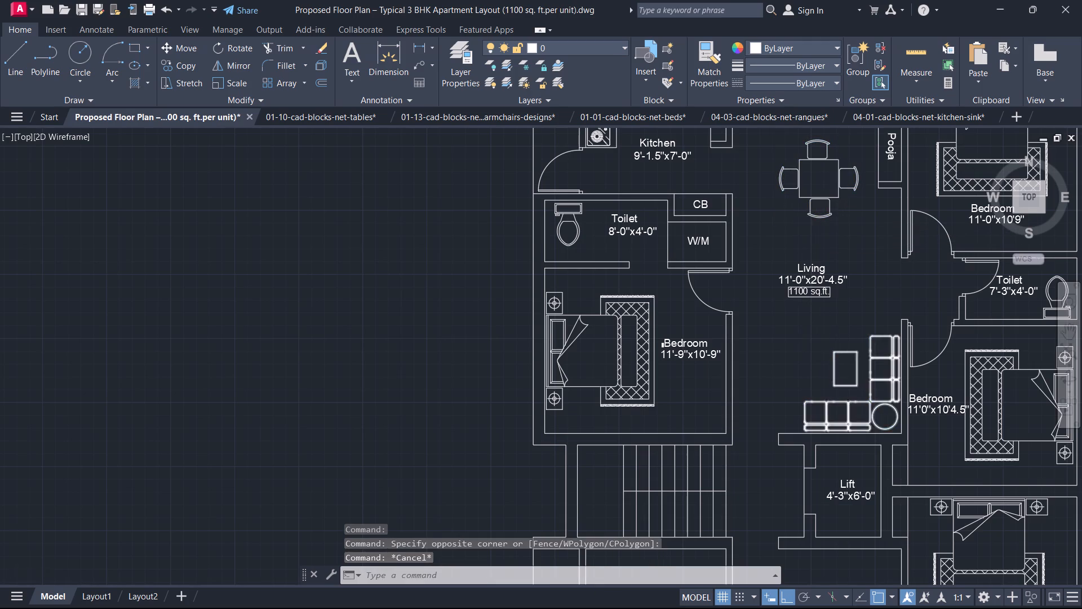
middle_click_drag(833, 355, 856, 247)
left_click(859, 286)
middle_click_drag(866, 259, 781, 385)
left_click(773, 271)
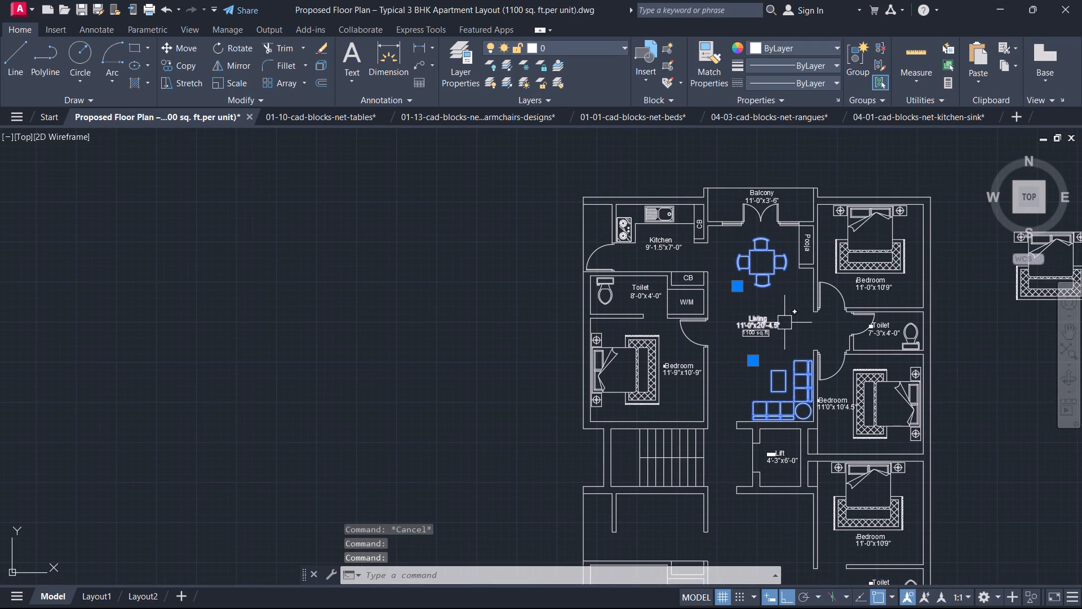
type("co")
key("space")
left_click(771, 293)
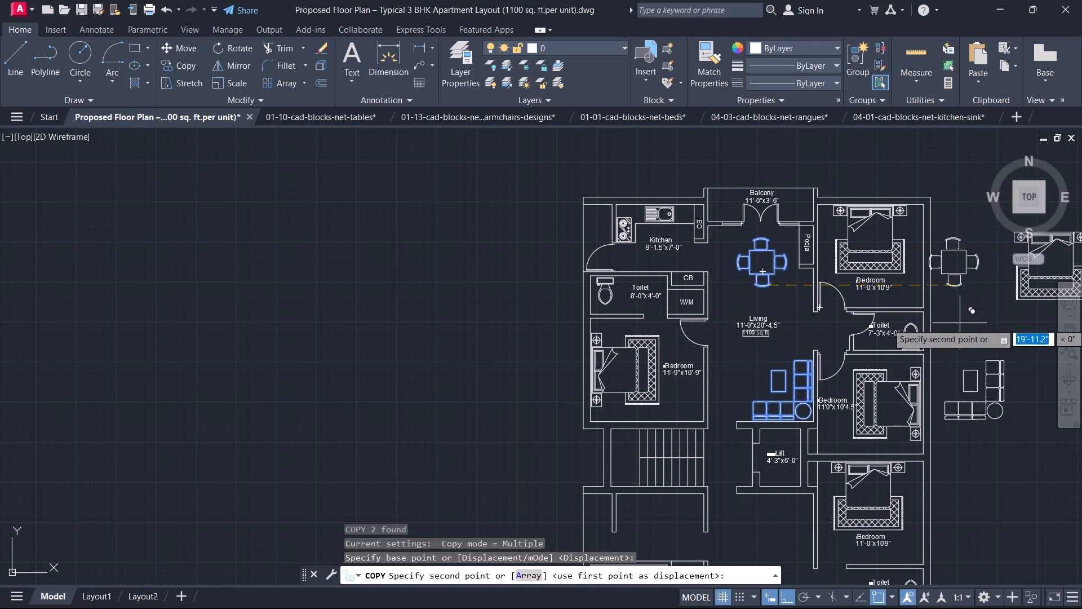
middle_click_drag(960, 323, 530, 248)
middle_click_drag(845, 284, 574, 292)
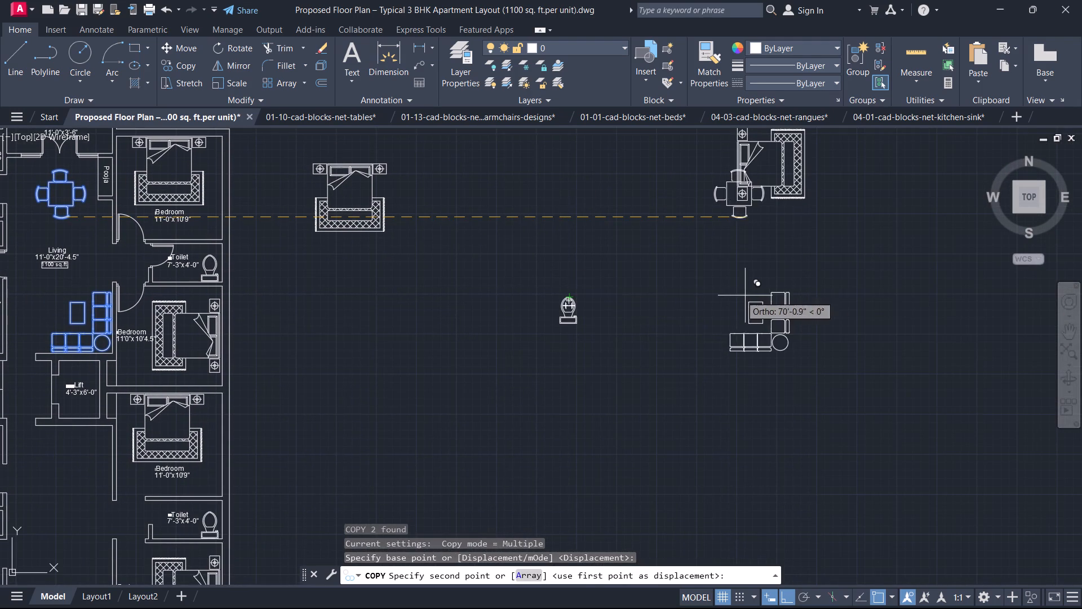
left_click(811, 296)
key("Escape")
Move the spare rotated bed outside the plan west, clear of the copied dining table.
middle_click_drag(785, 248, 756, 414)
left_click_drag(718, 395, 703, 358)
left_click(652, 282)
type("m")
key("space")
left_click_drag(652, 282, 638, 280)
left_click(444, 285)
Mirror the copied dining table and sofa sets about a horizontal line between them, erasing the source objects.
middle_click_drag(770, 462, 684, 329)
left_click_drag(763, 410, 735, 317)
left_click(605, 179)
type("mi")
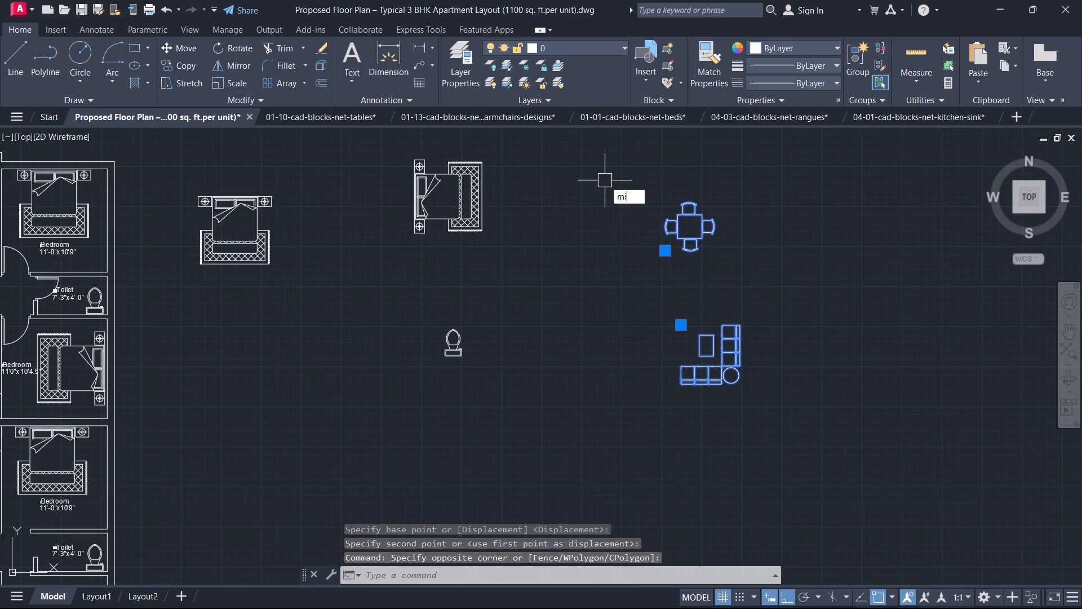
key("space")
left_click(631, 275)
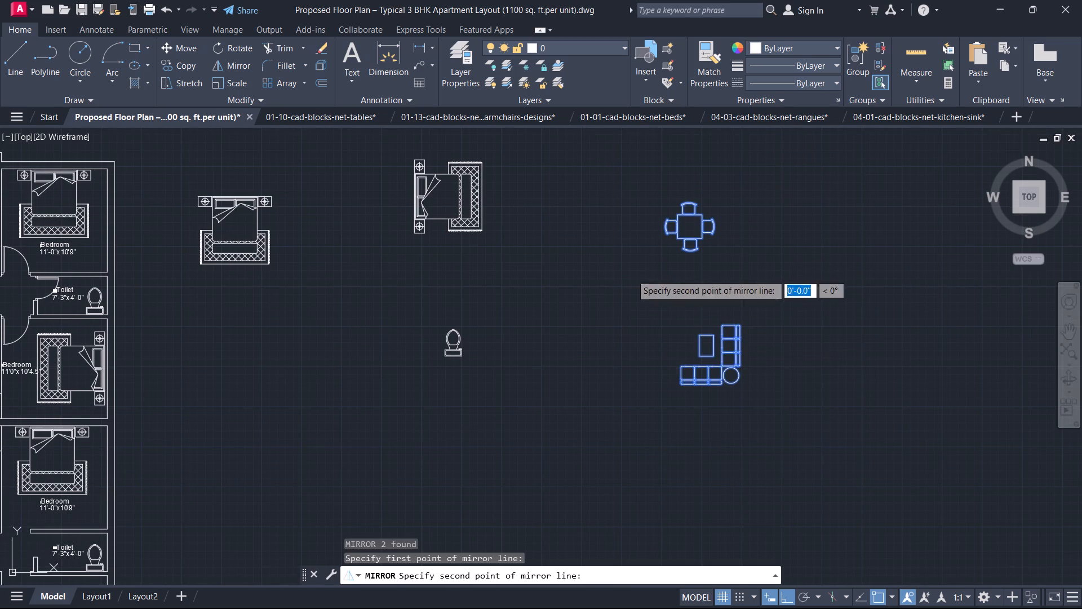
left_click(960, 281)
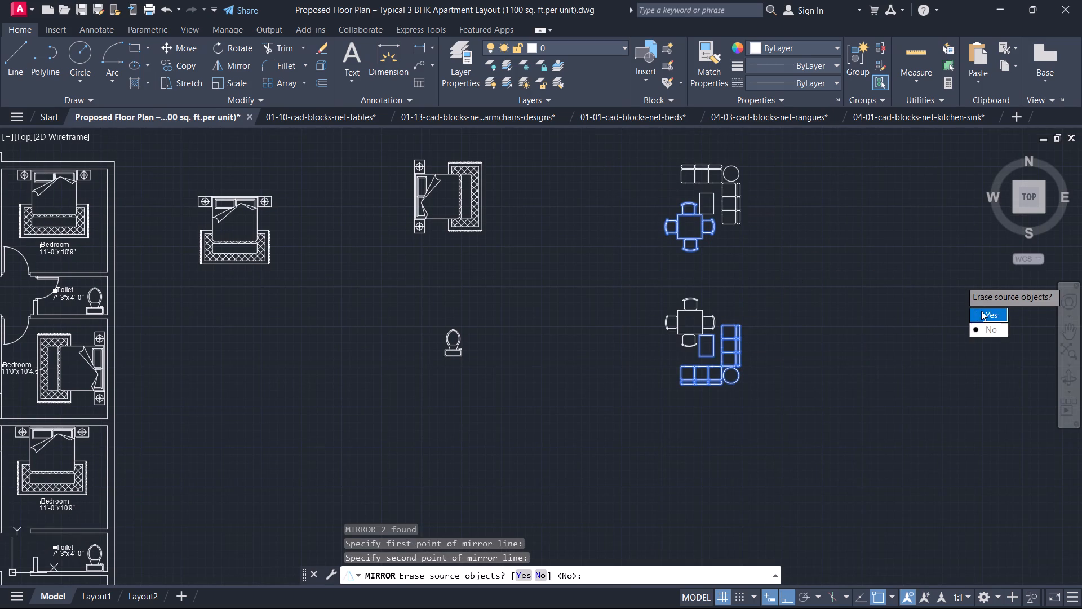
left_click_drag(981, 311, 960, 281)
Copy the mirrored sofa and dining table sets into the lower unit's living room, with the sofa just below the lift wall.
left_click(767, 240)
left_click(676, 160)
left_click_drag(749, 336, 730, 333)
left_click(663, 289)
type("co")
key("space")
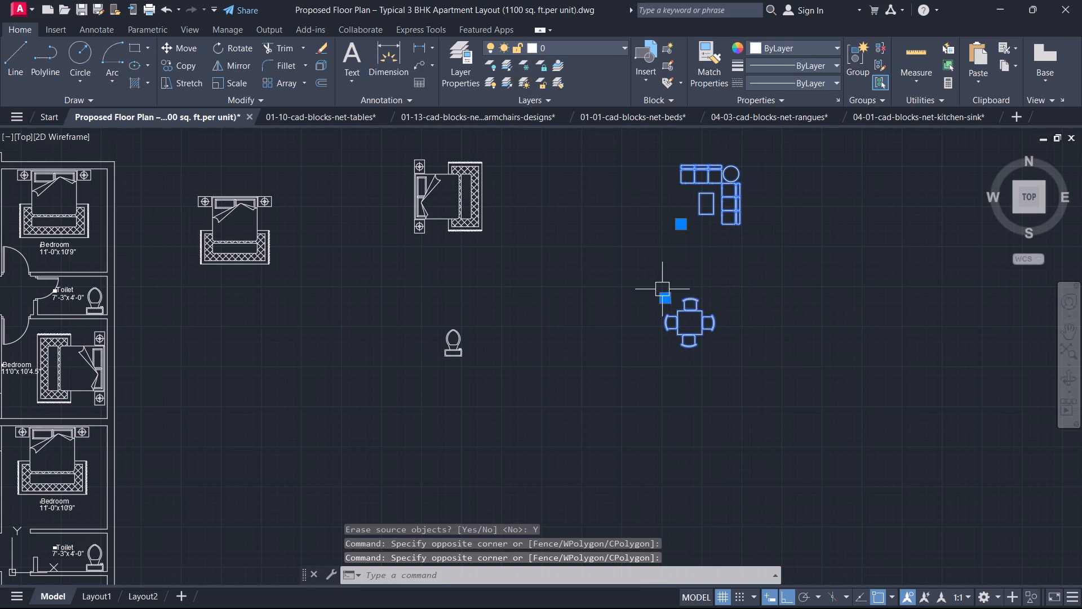
middle_click(664, 289)
scroll(664, 289, "down", 2)
middle_click(664, 289)
scroll(672, 238, "up", 4)
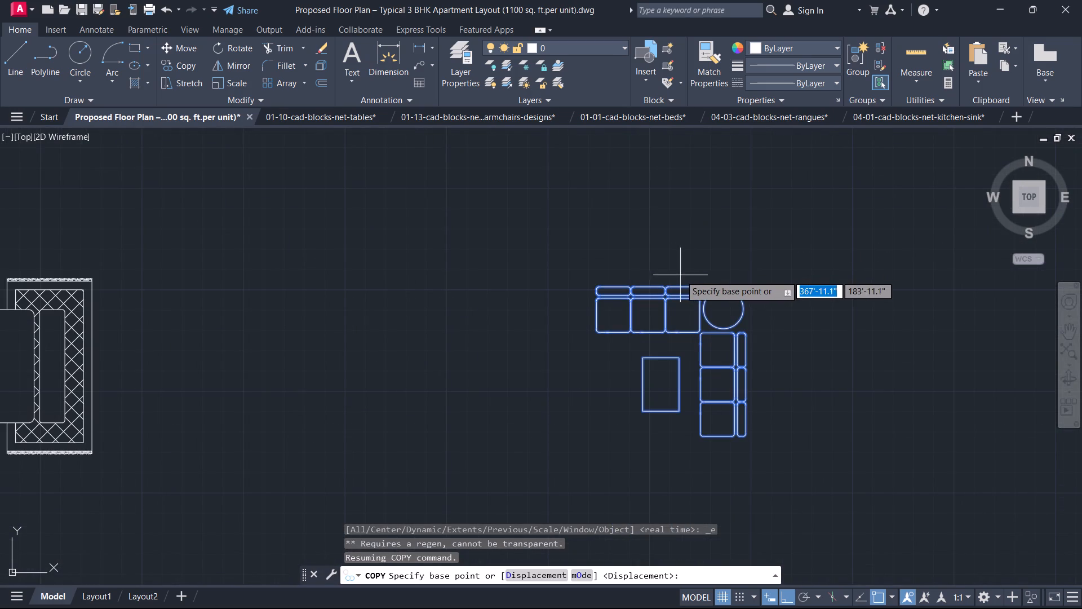
left_click(678, 277)
scroll(678, 277, "down", 5)
scroll(458, 363, "up", 3)
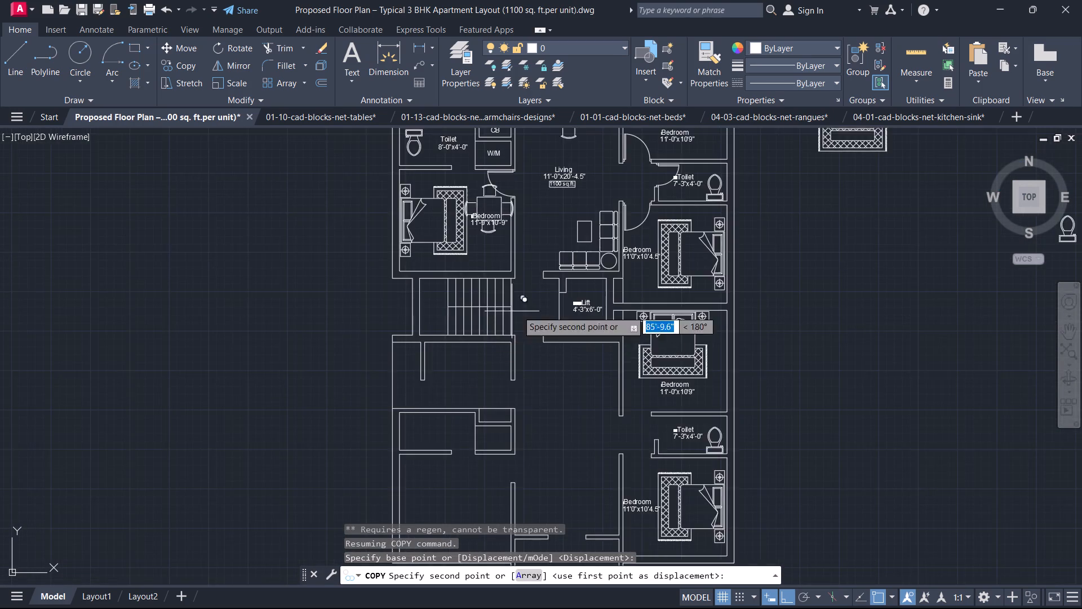
scroll(555, 324, "up", 2)
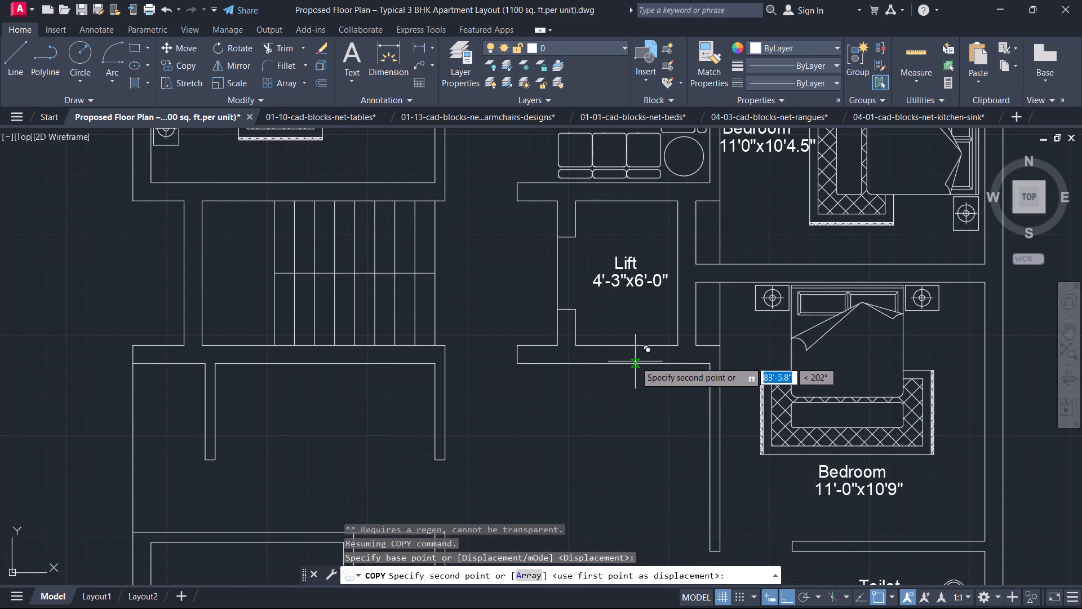
left_click(635, 361)
scroll(627, 394, "down", 1)
middle_click_drag(627, 395, 635, 224)
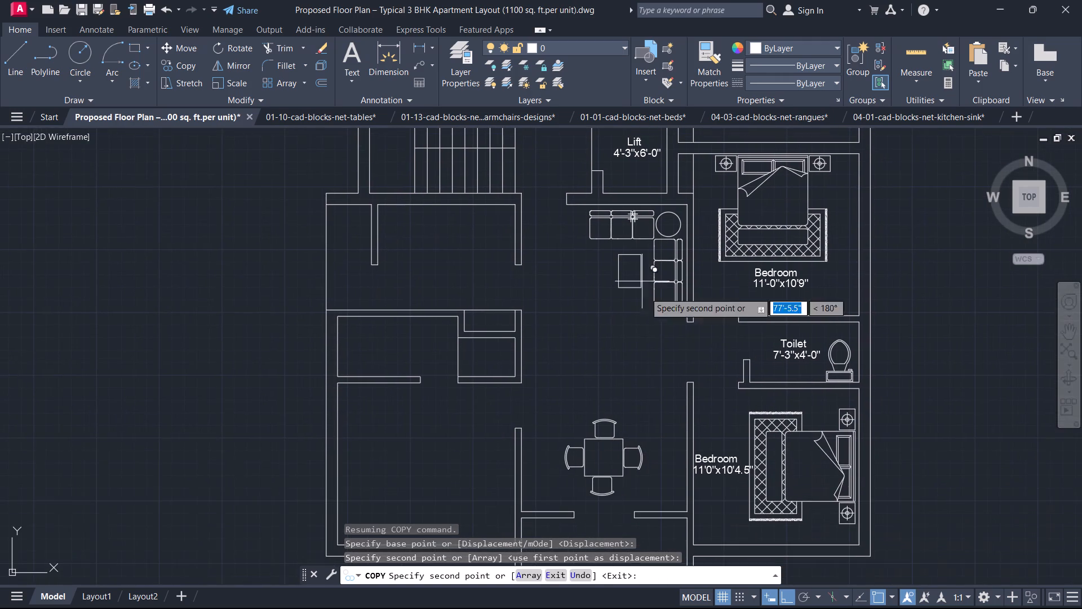
key("Escape")
Move the lower unit's sofa and dining table sets together slightly north, bringing the sofa closer to the lift wall.
scroll(634, 405, "up", 1)
left_click_drag(636, 473, 620, 465)
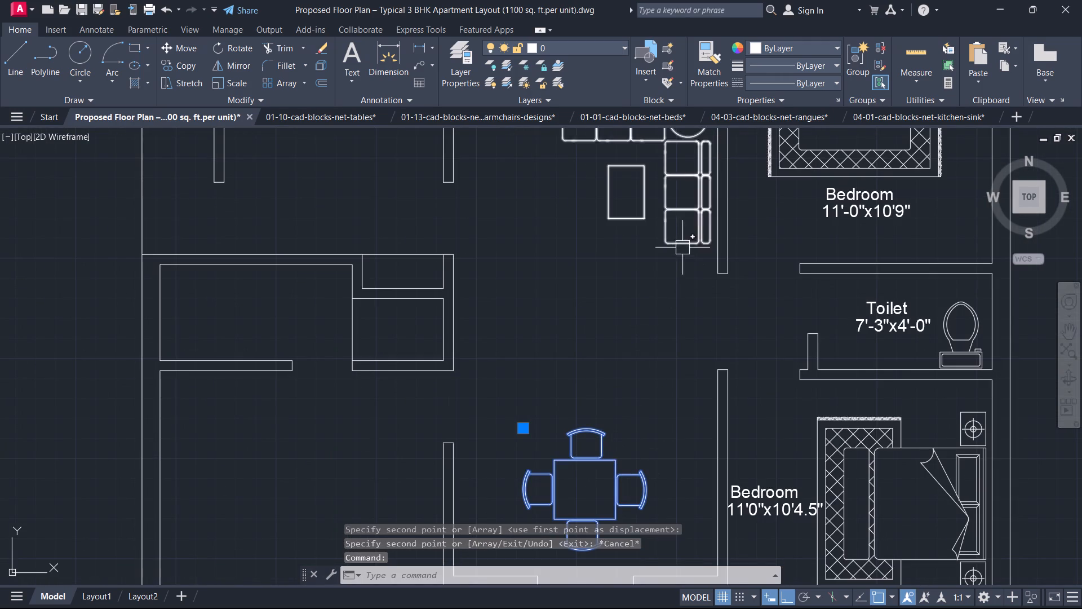
left_click(682, 246)
middle_click_drag(651, 230, 644, 430)
scroll(649, 365, "up", 1)
type("m")
key("space")
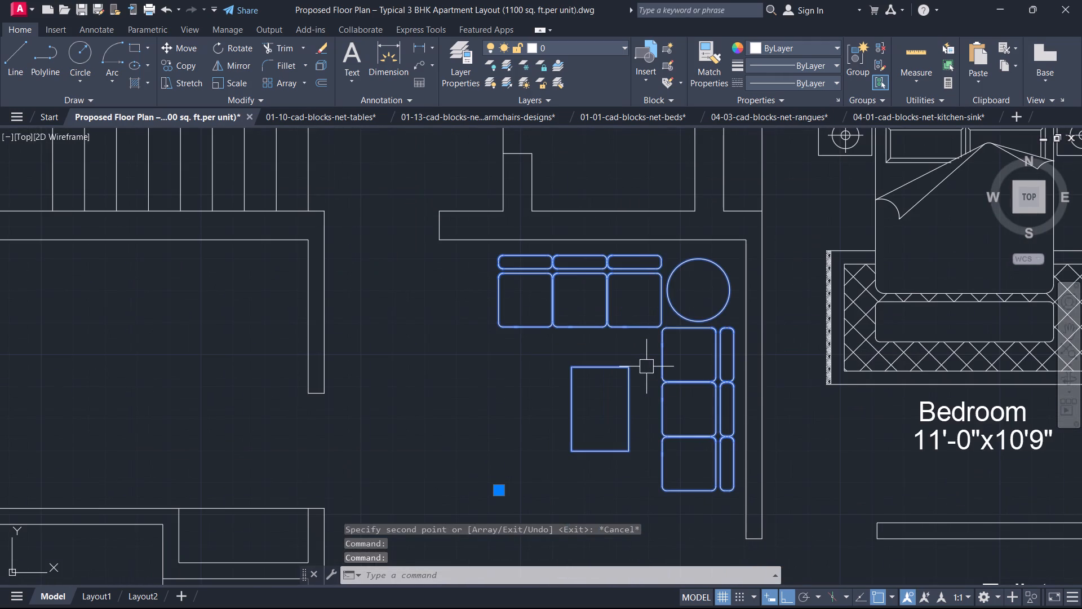
scroll(640, 366, "up", 1)
left_click(626, 352)
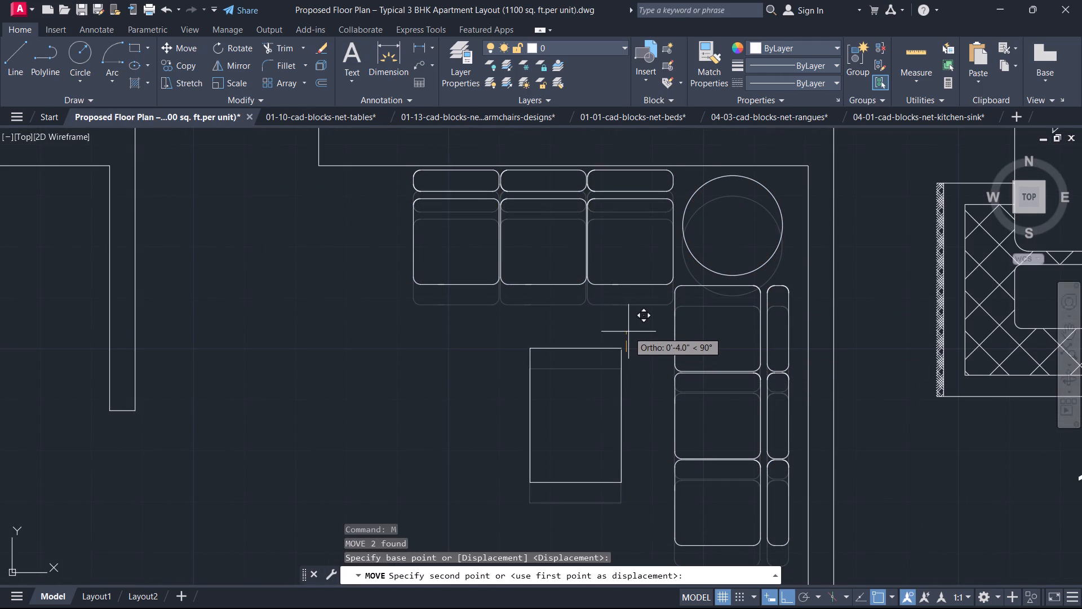
left_click(627, 339)
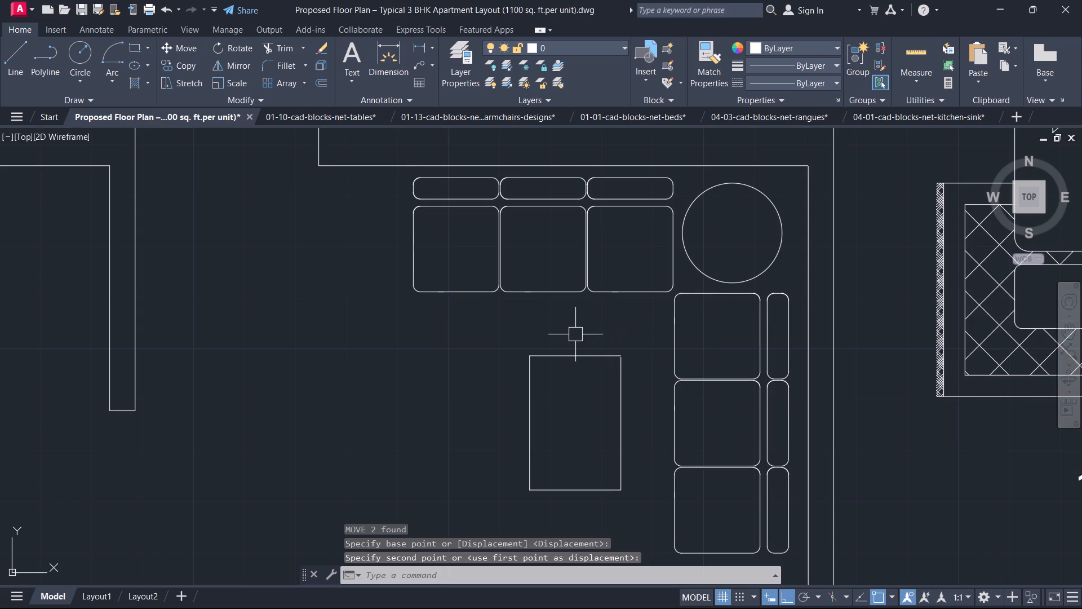
Review the upper unit's room labels, doors and furniture, including the Living label, against the lower unit.
scroll(574, 334, "down", 2)
middle_click_drag(574, 334, 604, 333)
scroll(604, 333, "down", 1)
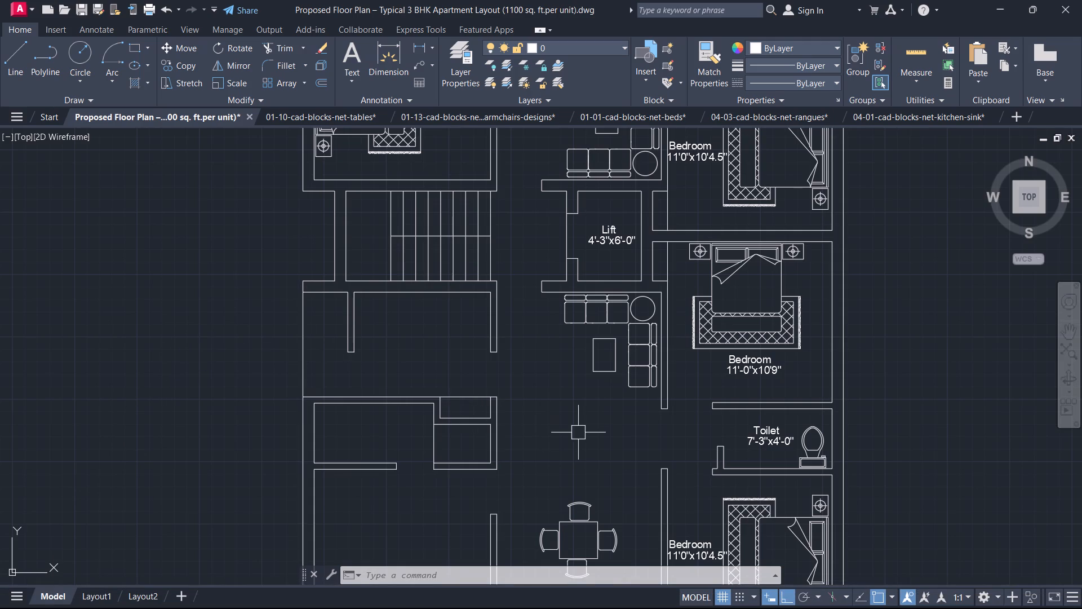
scroll(579, 433, "down", 1)
middle_click_drag(579, 433, 589, 426)
scroll(589, 426, "down", 2)
scroll(582, 327, "up", 3)
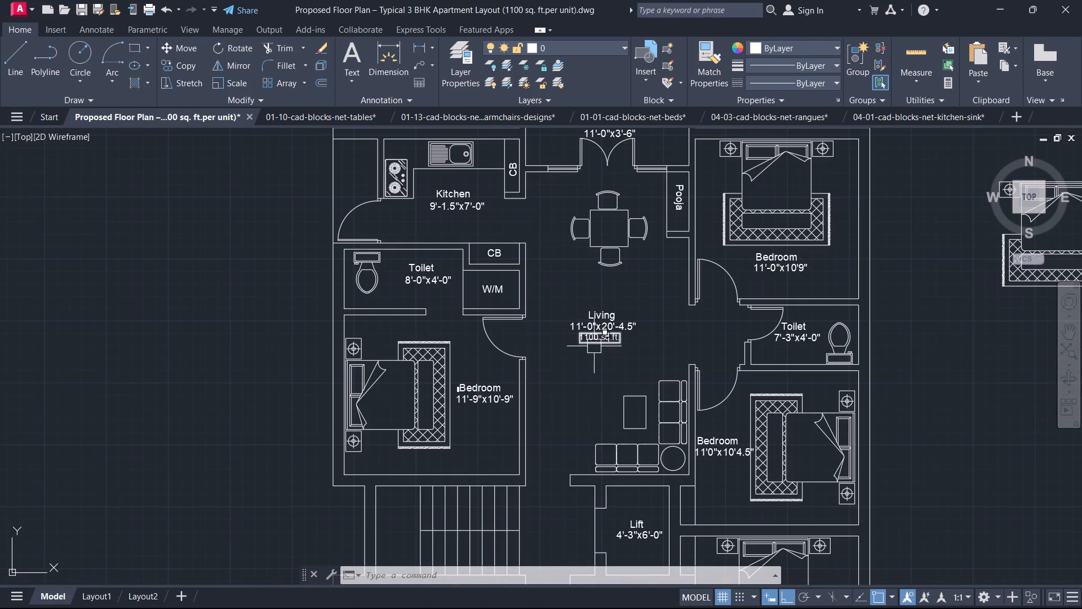
scroll(600, 342, "up", 3)
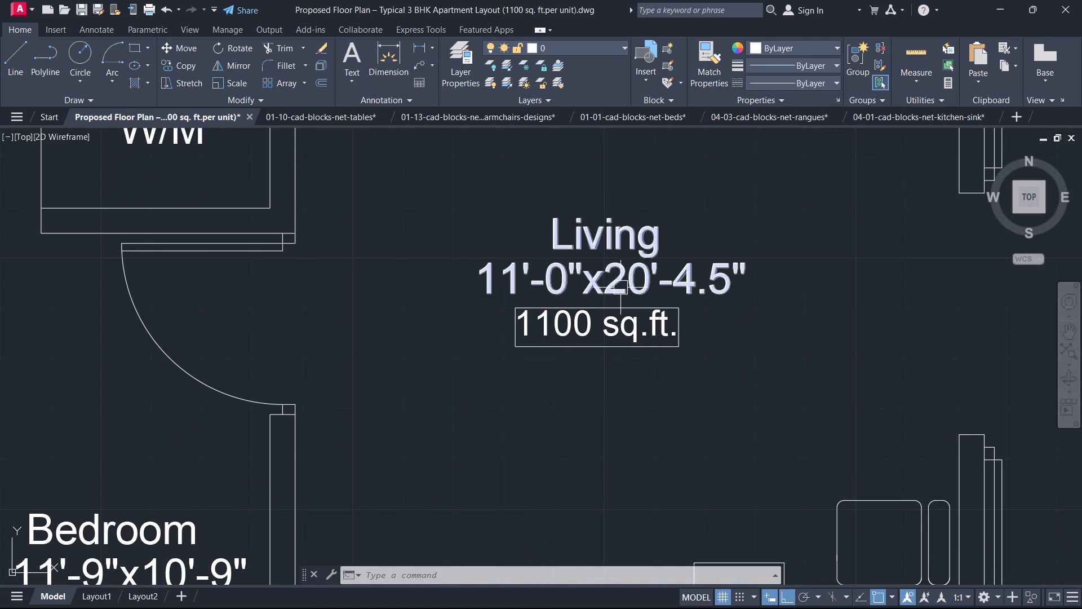
scroll(620, 288, "down", 5)
scroll(615, 314, "up", 1)
scroll(613, 328, "down", 1)
scroll(622, 286, "up", 2)
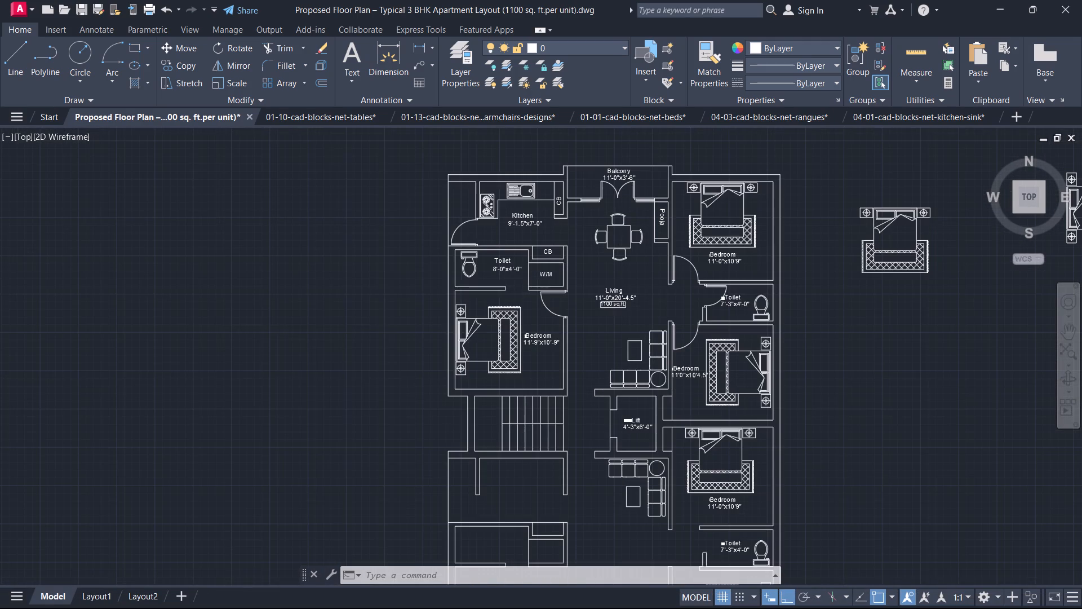
scroll(717, 279, "up", 1)
middle_click_drag(717, 279, 721, 312)
scroll(721, 314, "down", 1)
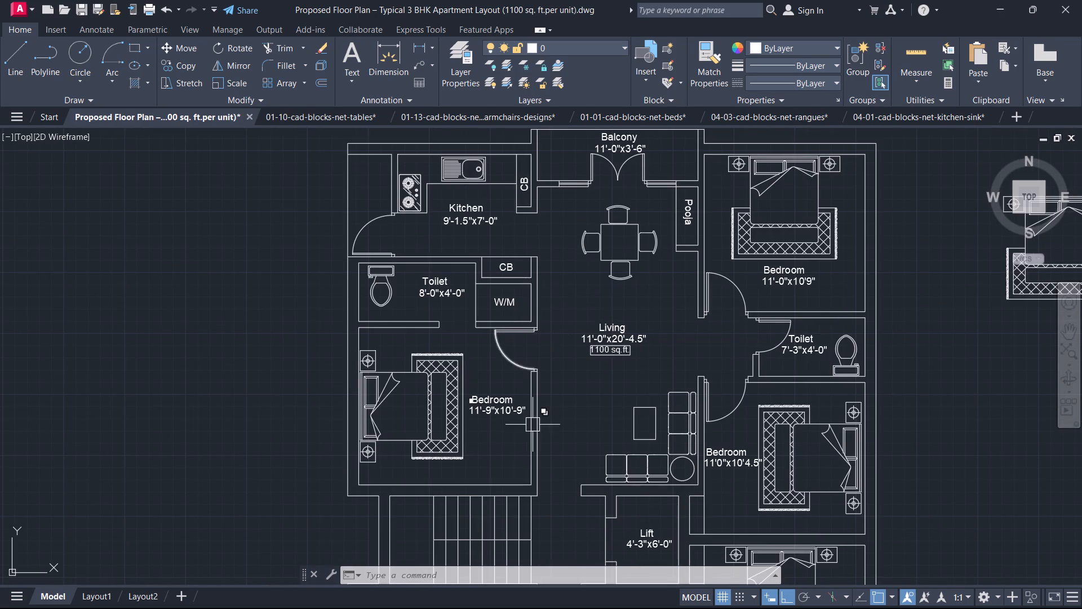
middle_click_drag(536, 437, 571, 326)
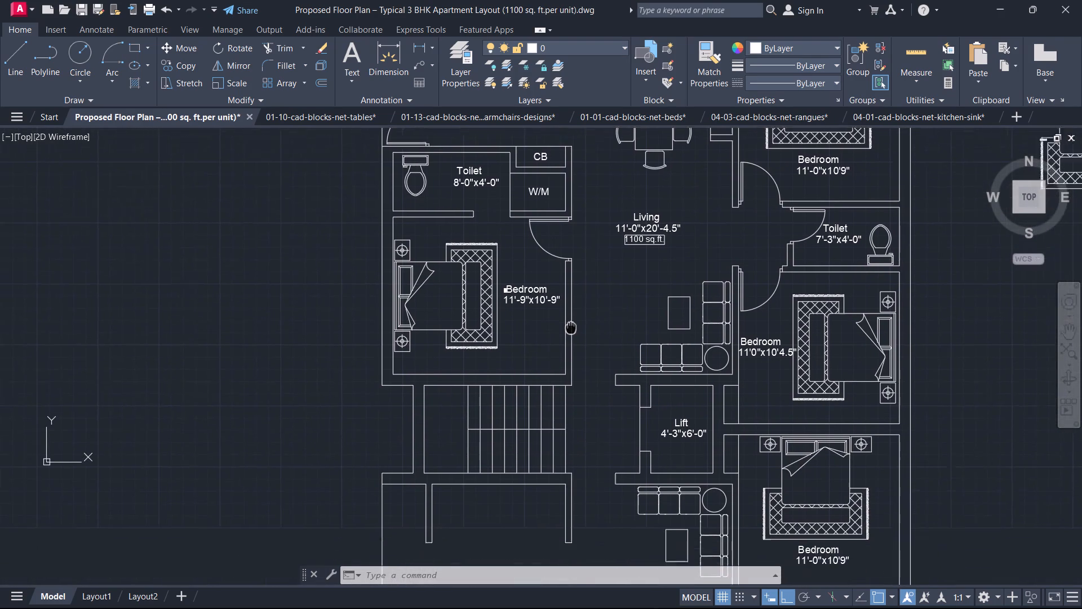
middle_click_drag(571, 326, 581, 248)
Correct the dimension text of the lower unit's bedroom label above the toilet to 11'-0"x10'-9".
scroll(867, 507, "up", 3)
middle_click_drag(864, 507, 852, 390)
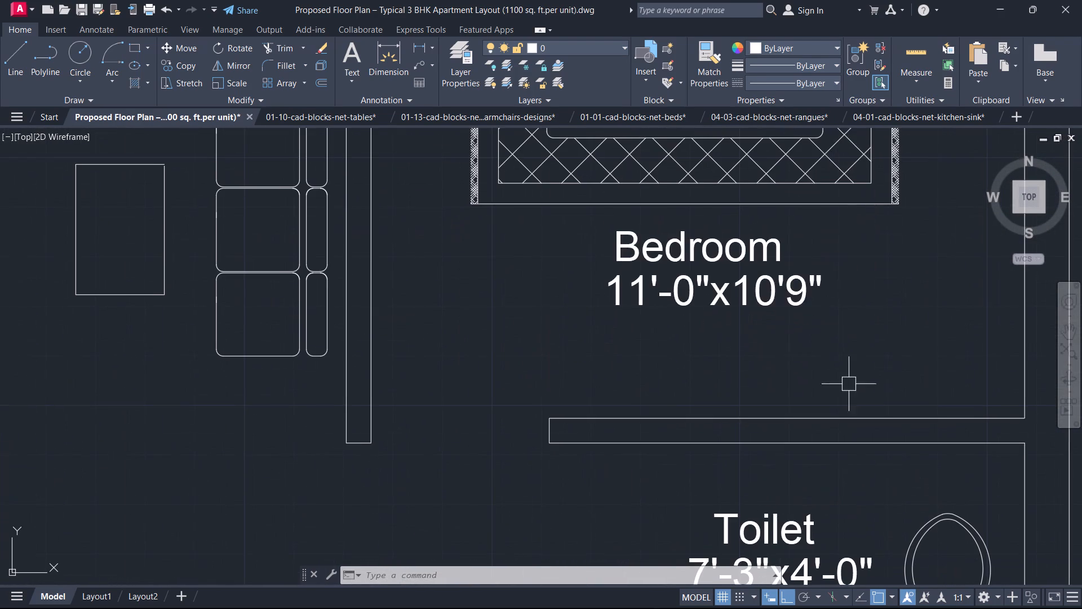
double_click(769, 303)
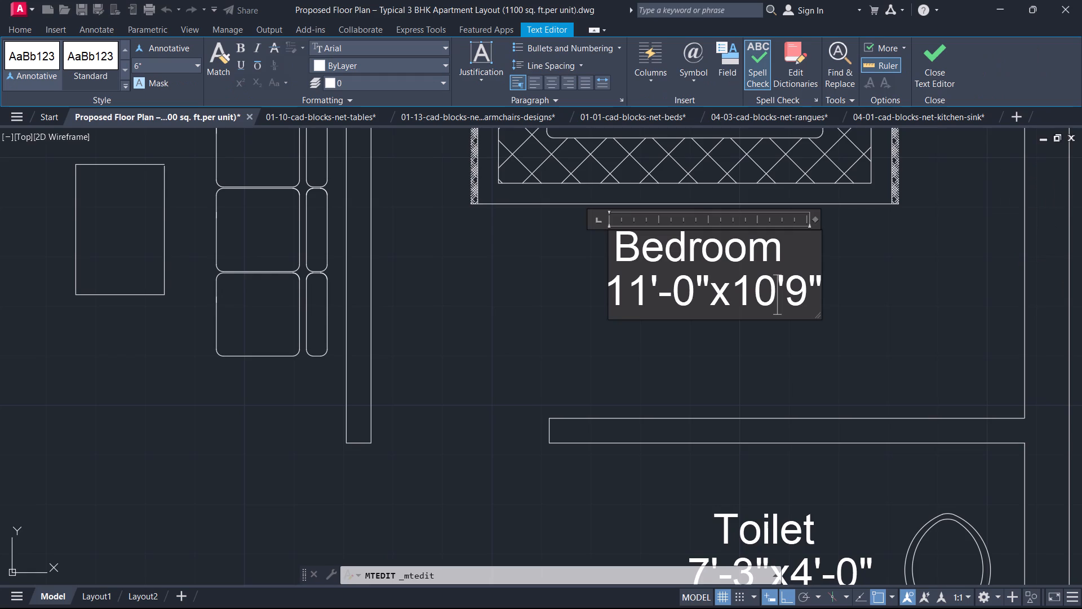
key("Right")
key("minus")
left_click(927, 68)
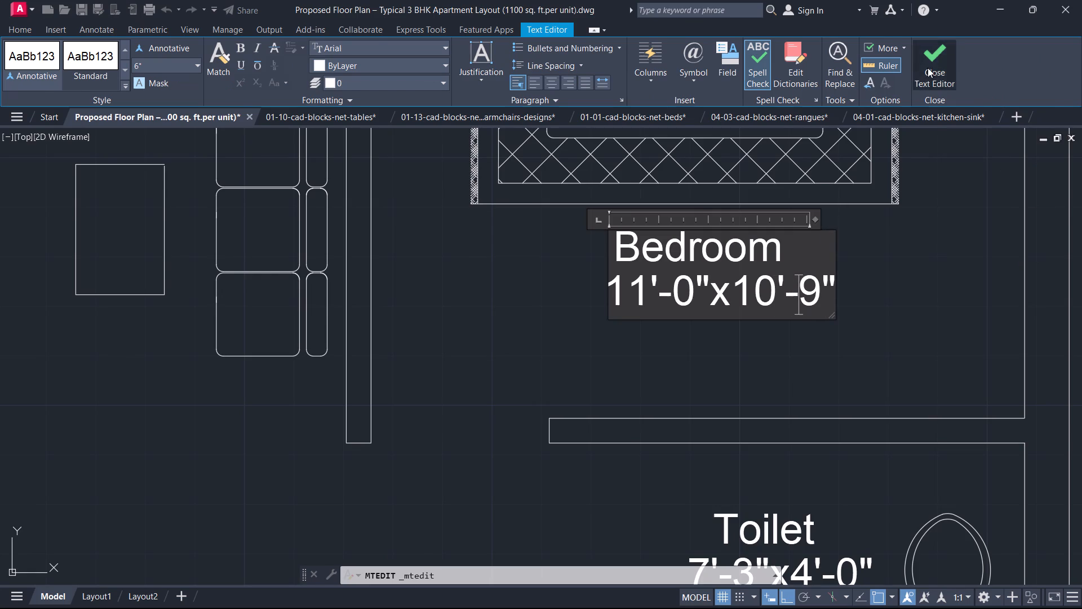
Correct the dimension text of the upper unit's northeast bedroom label to 11'-0"x10'-9".
scroll(689, 324, "down", 3)
middle_click(659, 375)
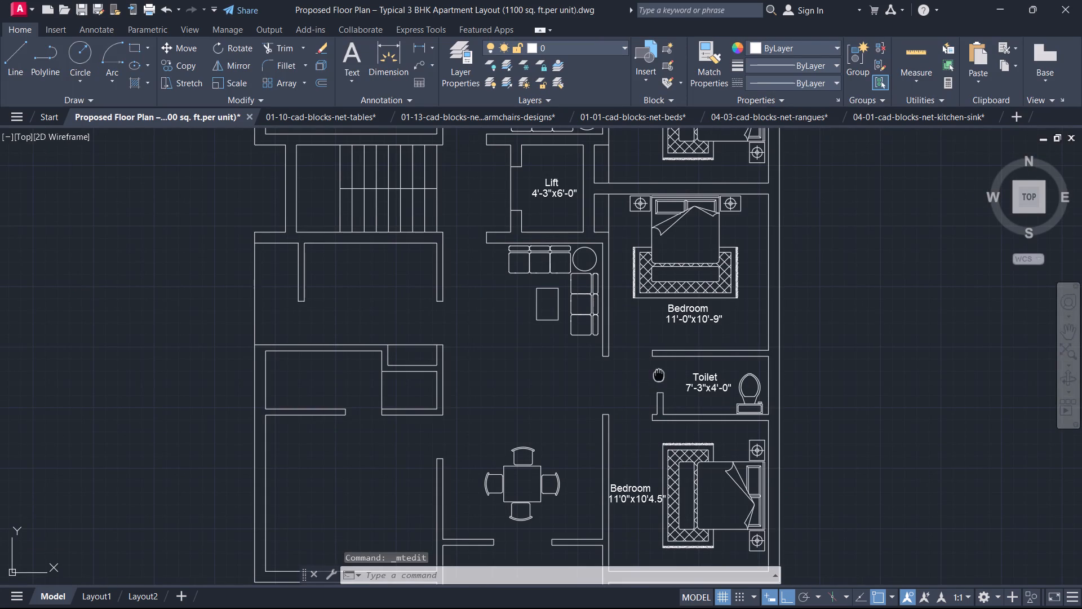
middle_click(649, 443)
scroll(648, 443, "down", 1)
middle_click(650, 464)
scroll(689, 235, "up", 1)
middle_click_drag(691, 228, 702, 258)
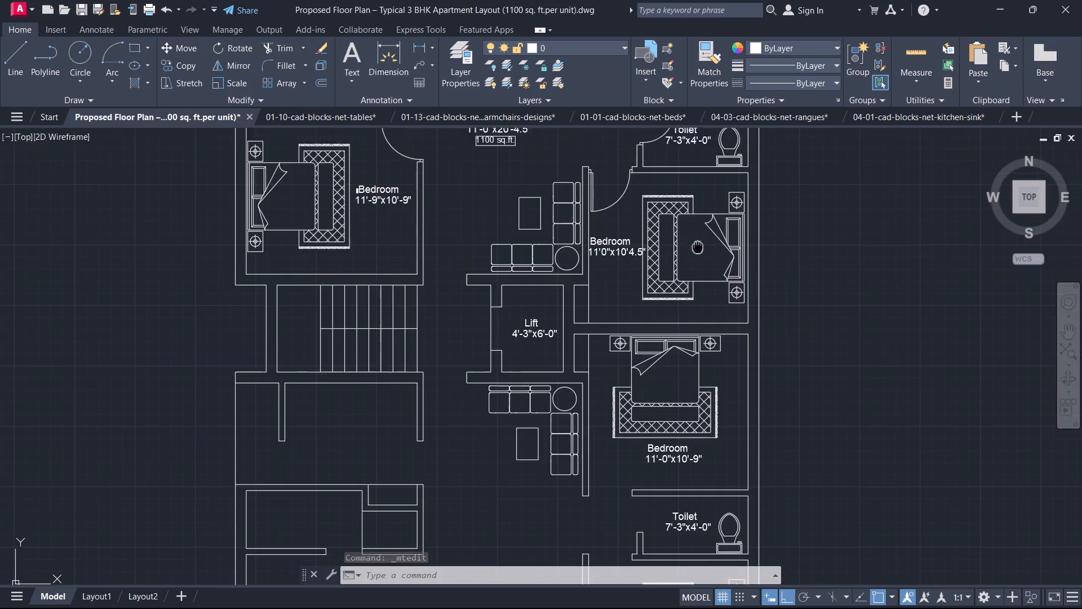
middle_click_drag(702, 258, 713, 433)
scroll(711, 249, "up", 3)
double_click(700, 310)
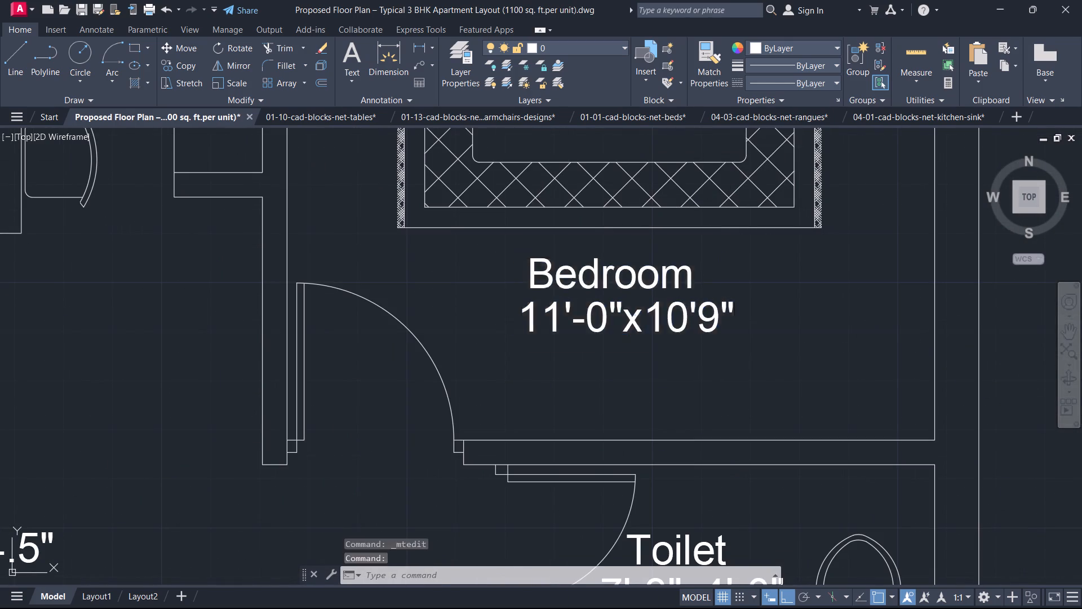
key("p")
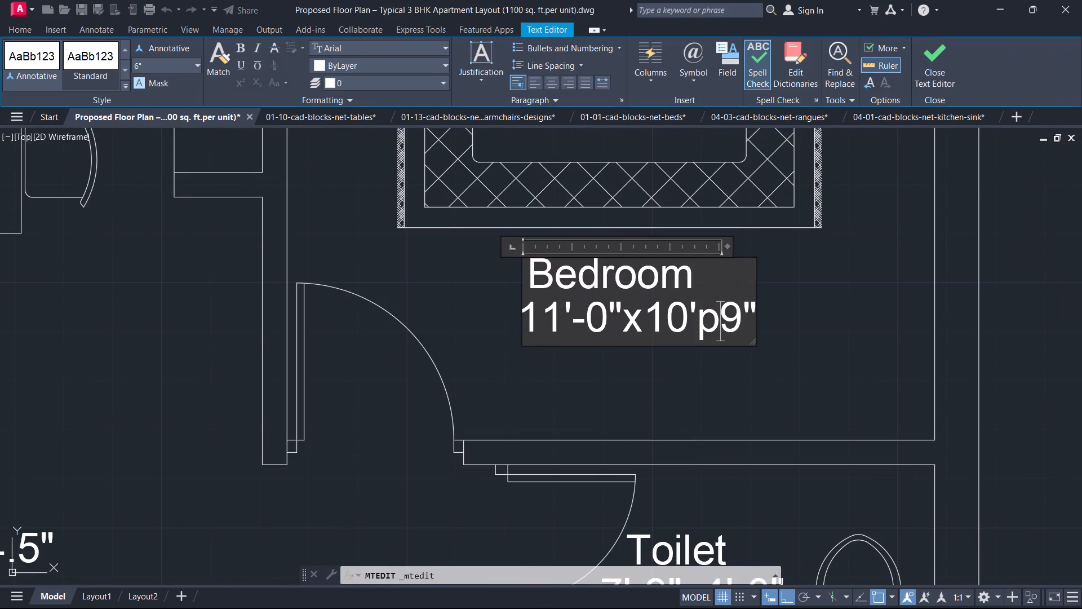
key("BackSpace")
key("minus")
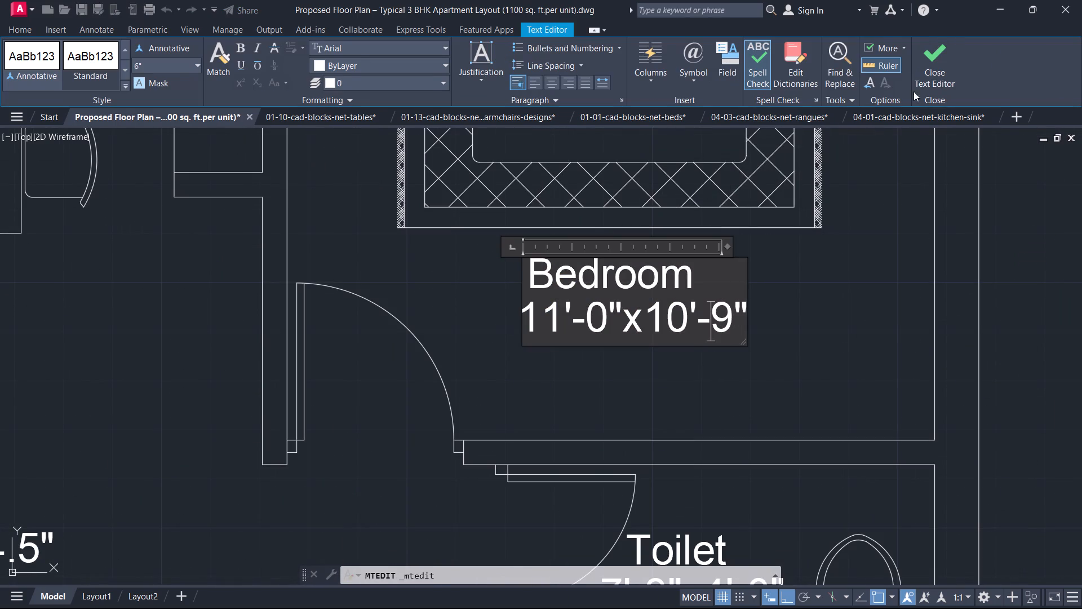
left_click(935, 68)
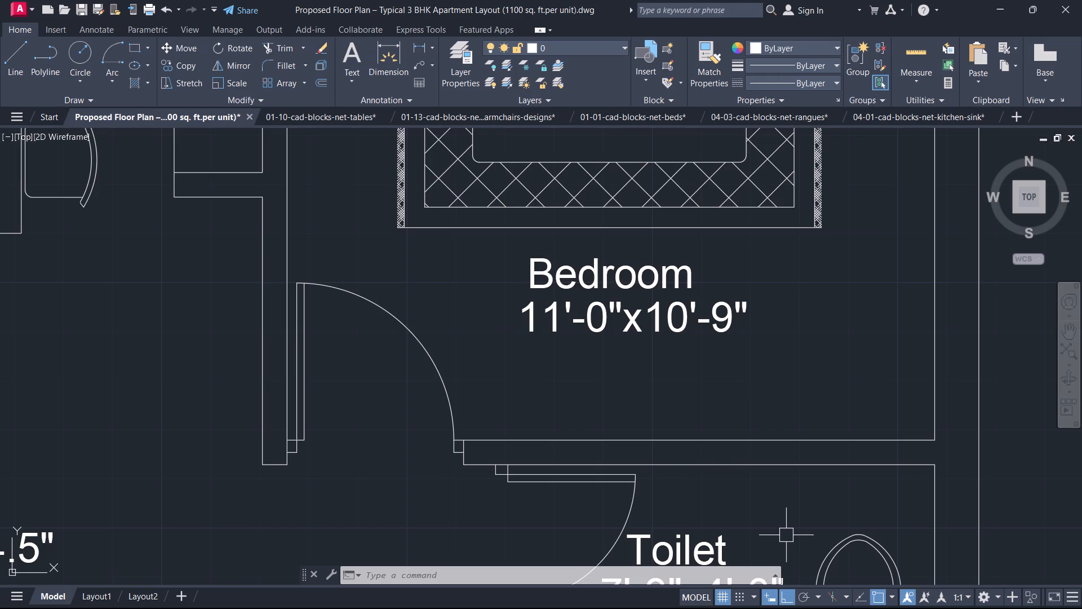
Correct the dimension text of the upper unit's southeast bedroom label, beside the sofa set, to 11'-0"x10'-4.5".
scroll(712, 367, "down", 3)
scroll(700, 368, "up", 1)
middle_click_drag(700, 368, 700, 363)
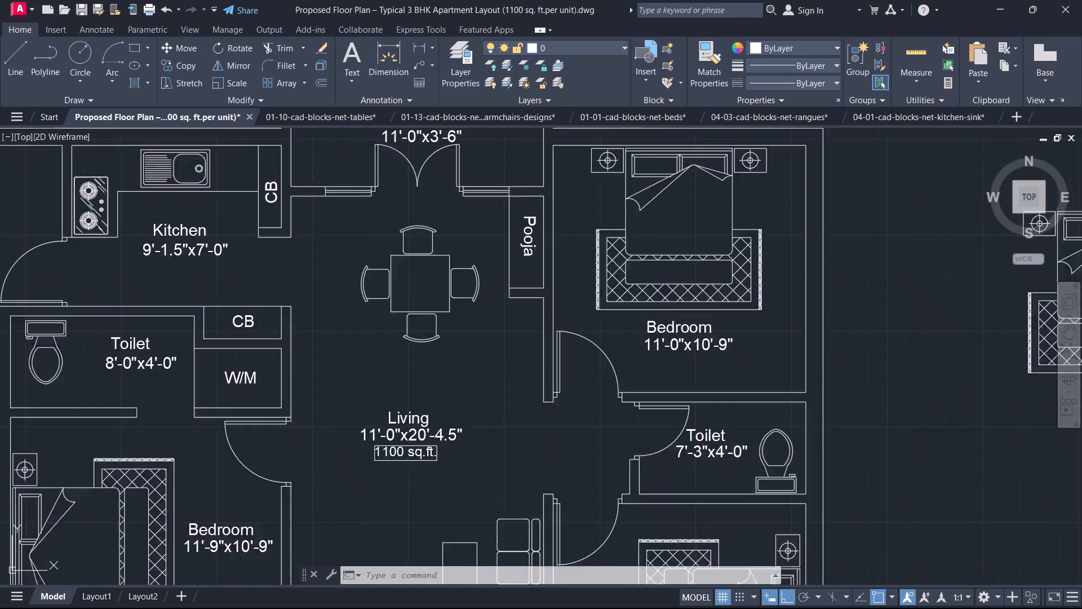
middle_click_drag(700, 363, 769, 240)
middle_click_drag(716, 321, 758, 221)
scroll(710, 402, "up", 1)
middle_click_drag(710, 403, 757, 309)
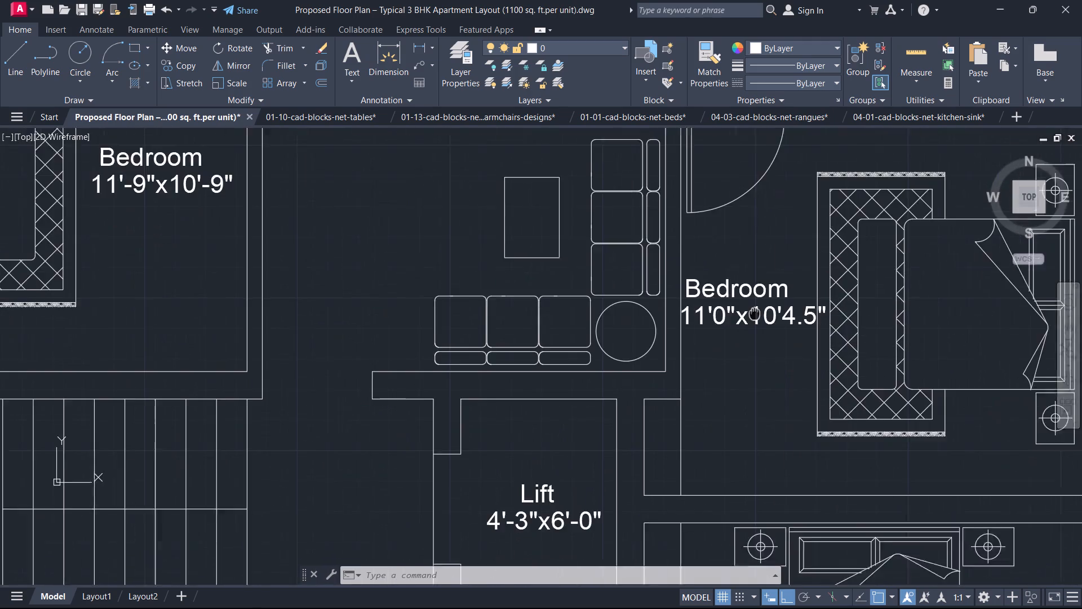
middle_click_drag(757, 309, 765, 298)
scroll(731, 316, "up", 3)
double_click(727, 276)
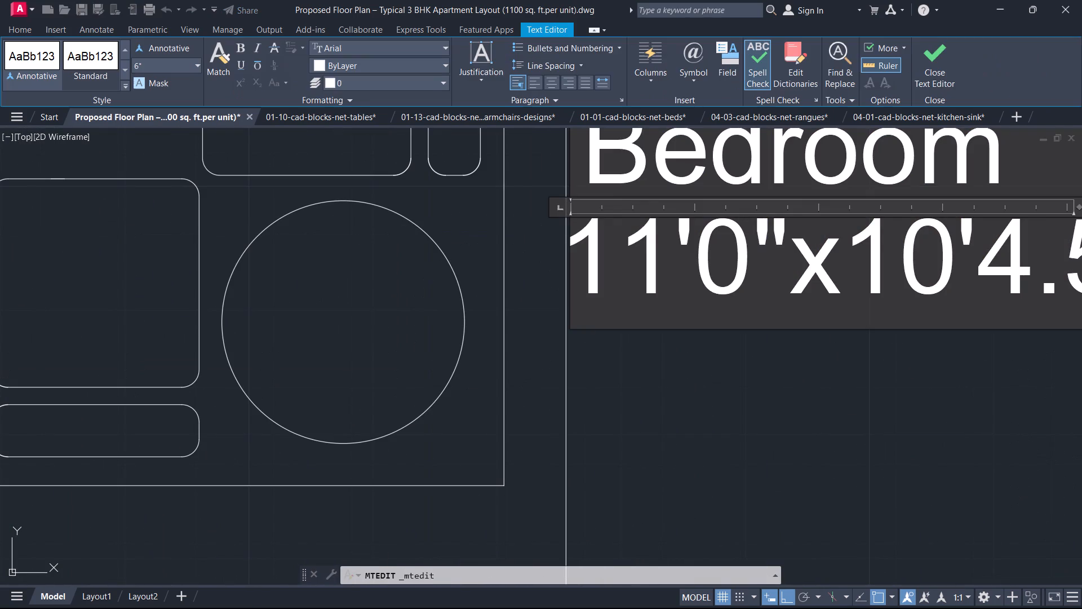
left_click(686, 245)
key("minus")
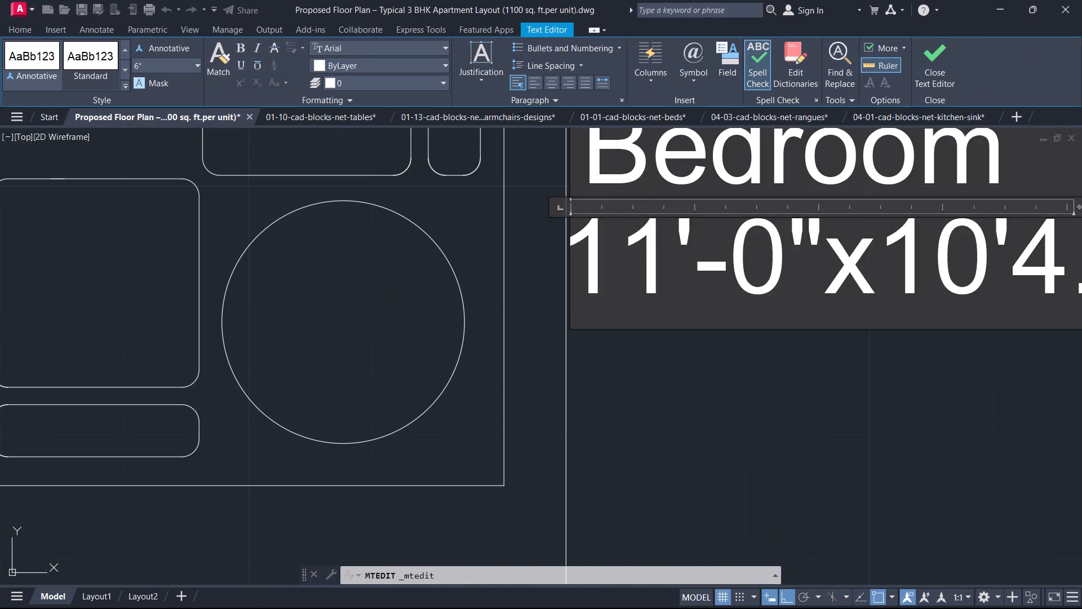
key("Right")
key("Right")
key("Right")
key("Right")
key("Right")
key("Right")
key("minus")
scroll(673, 248, "down", 2)
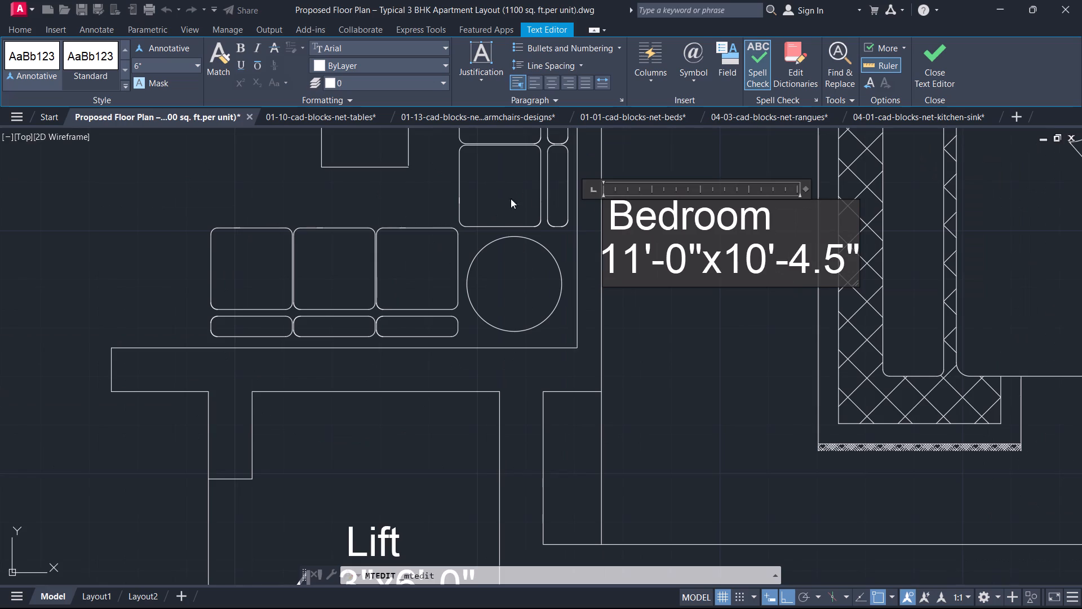
middle_click_drag(704, 210, 659, 232)
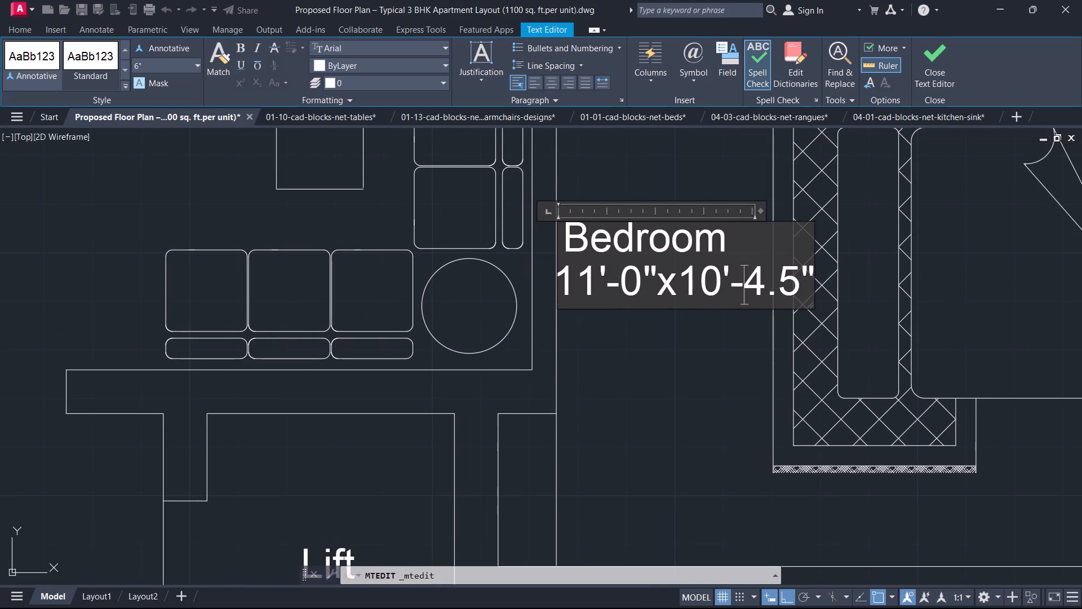
scroll(693, 224, "down", 1)
middle_click_drag(684, 223, 660, 251)
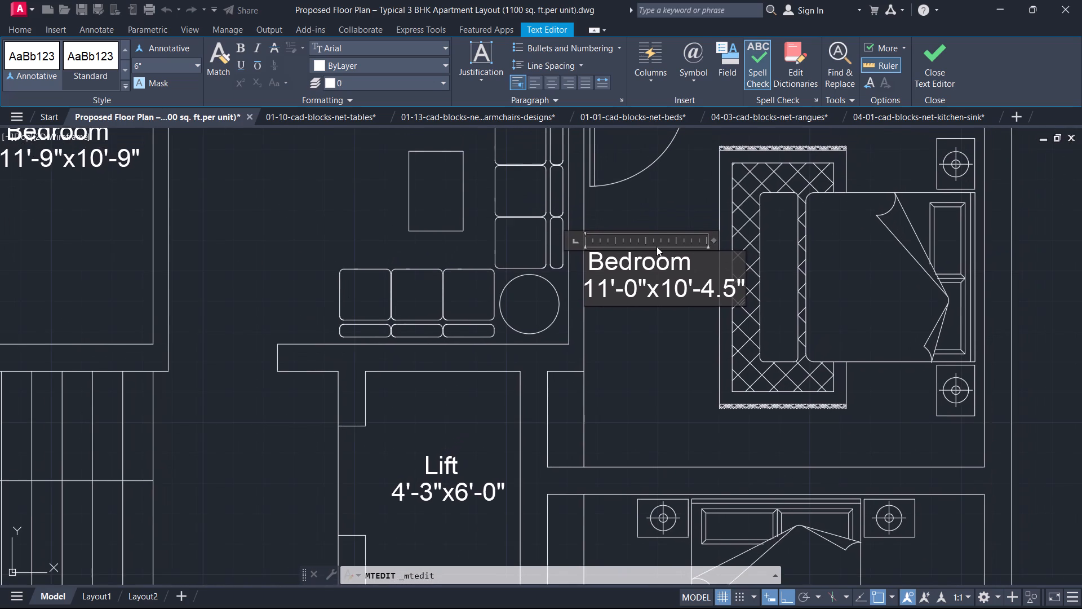
scroll(657, 246, "up", 1)
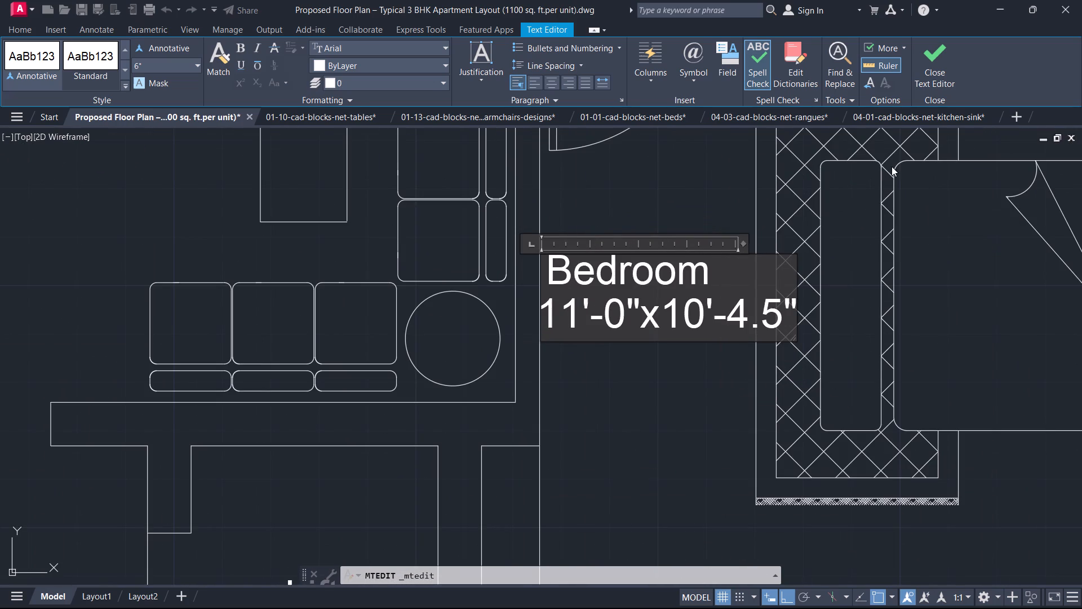
left_click(947, 74)
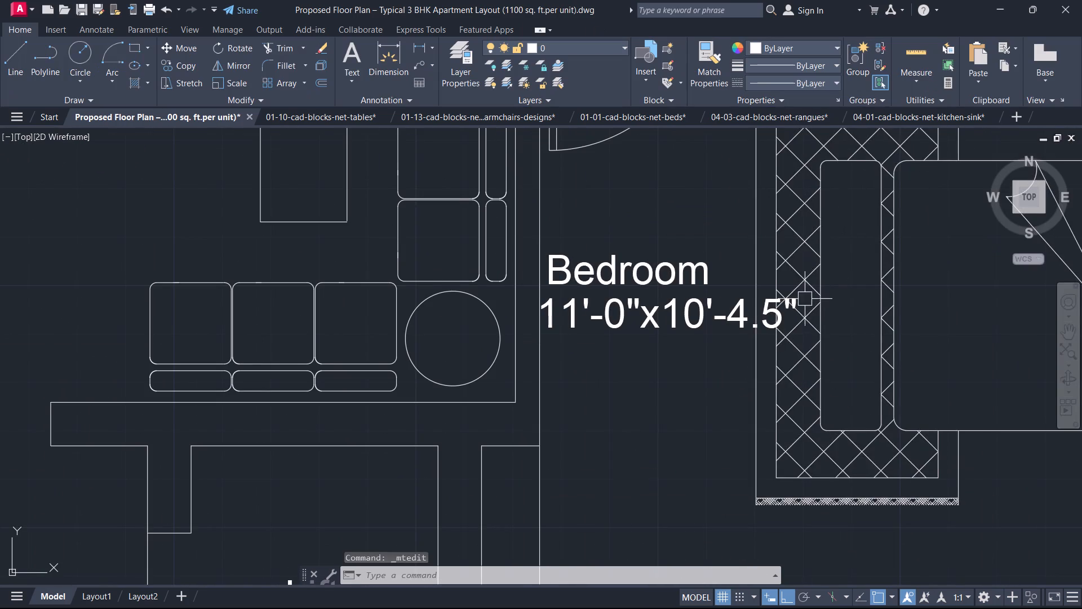
Examine the lower unit's east bedrooms, toilet and dining area, comparing their dimension labels with the upper unit's southeast bedroom label.
middle_click_drag(803, 299, 835, 319)
middle_click_drag(767, 283, 778, 316)
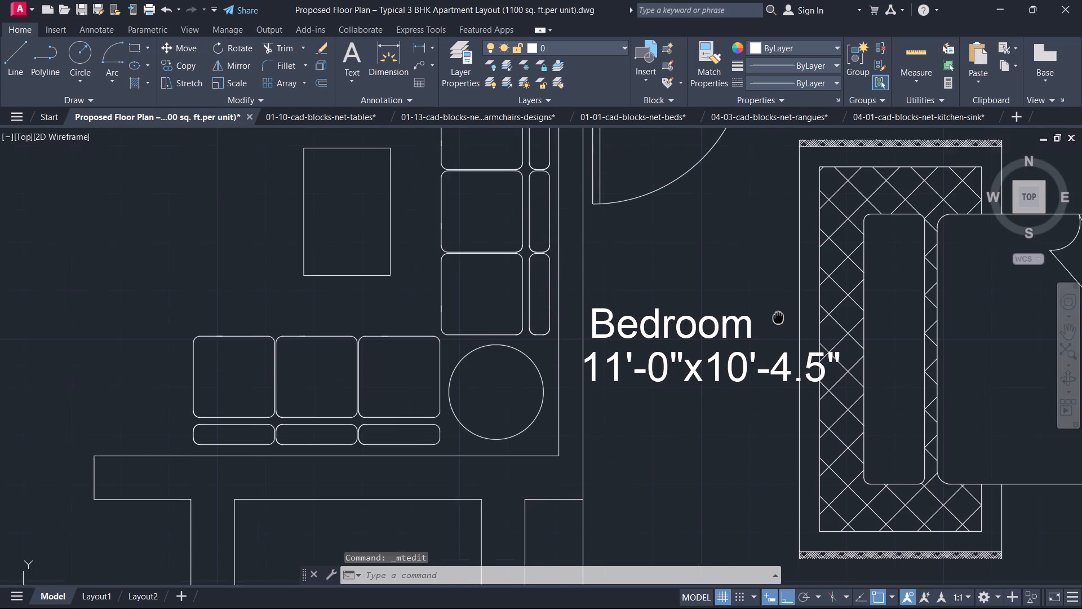
middle_click_drag(778, 316, 781, 326)
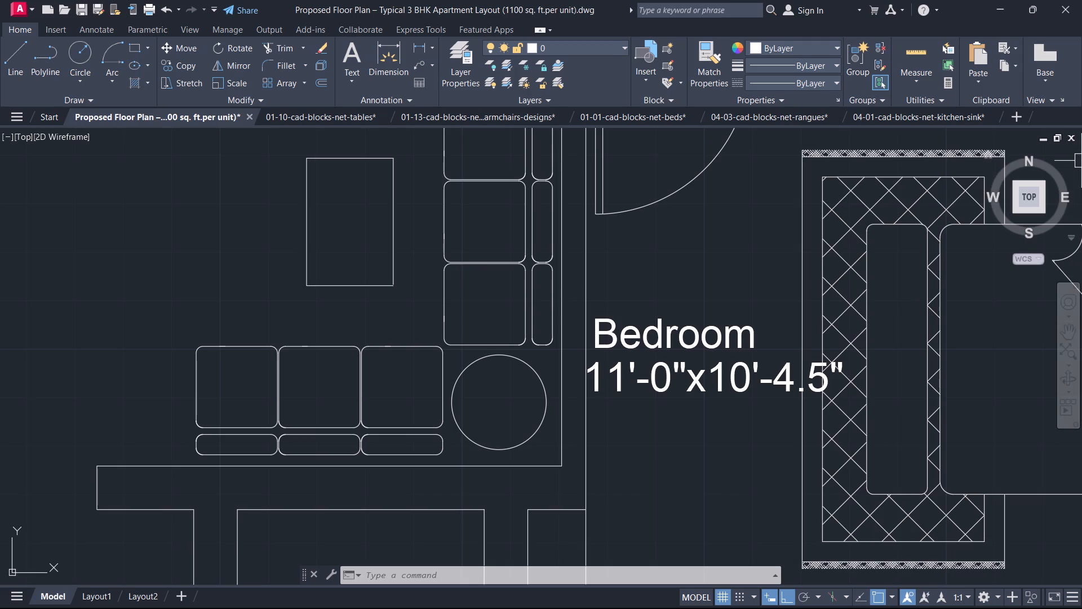
scroll(802, 330, "down", 2)
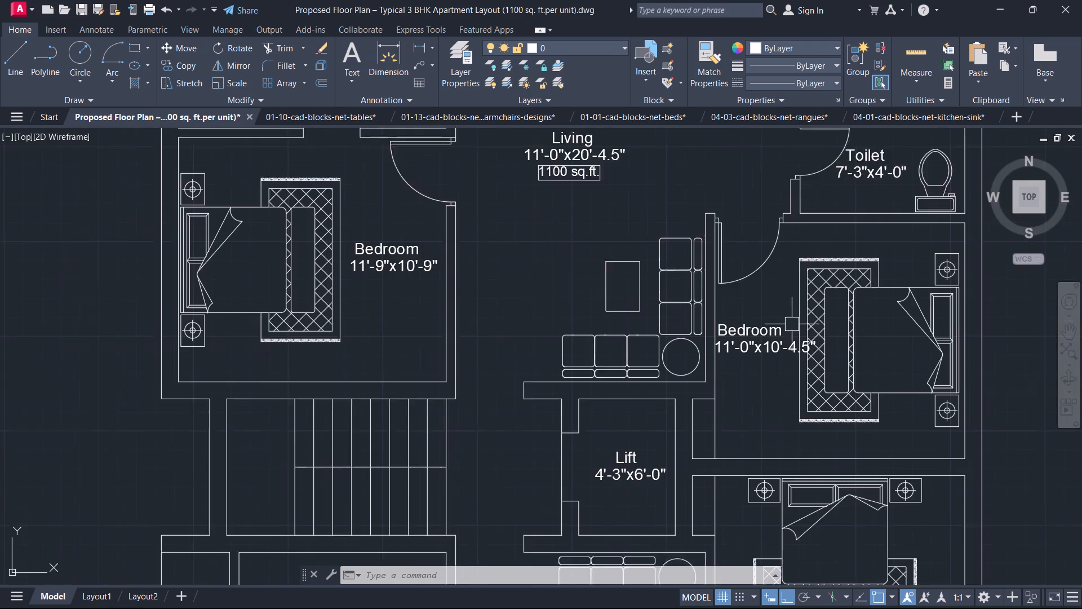
middle_click_drag(788, 322, 789, 263)
middle_click_drag(768, 337, 812, 193)
scroll(862, 414, "up", 1)
middle_click_drag(853, 389, 839, 315)
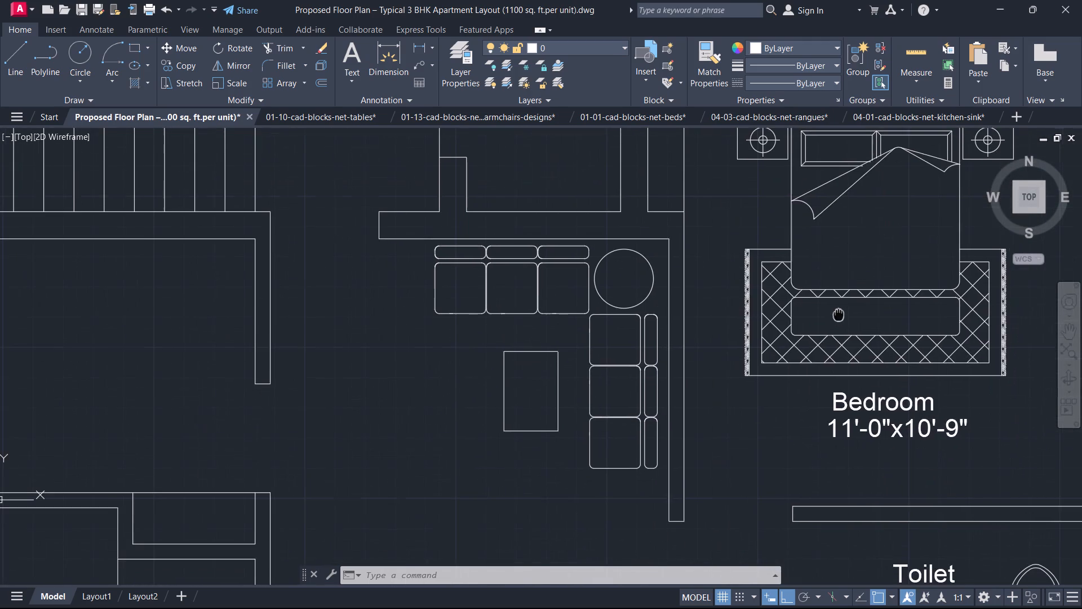
middle_click_drag(839, 315, 838, 312)
middle_click_drag(846, 458, 827, 332)
middle_click_drag(861, 428, 835, 295)
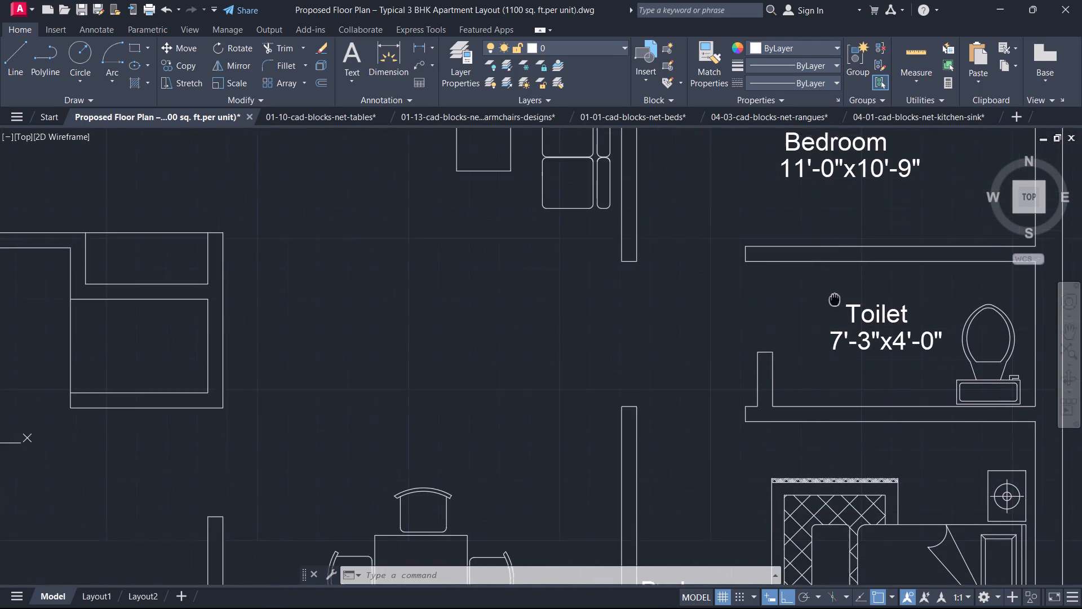
middle_click_drag(835, 295, 835, 286)
middle_click_drag(836, 411, 824, 311)
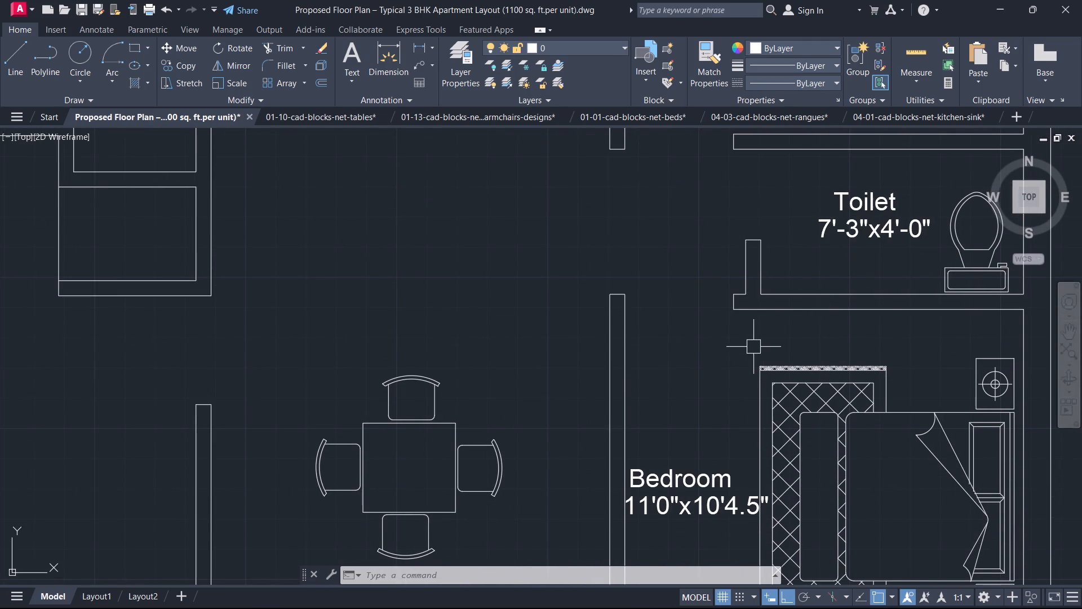
scroll(750, 350, "down", 1)
middle_click_drag(747, 352, 757, 328)
middle_click(760, 323)
middle_click_drag(727, 396, 769, 326)
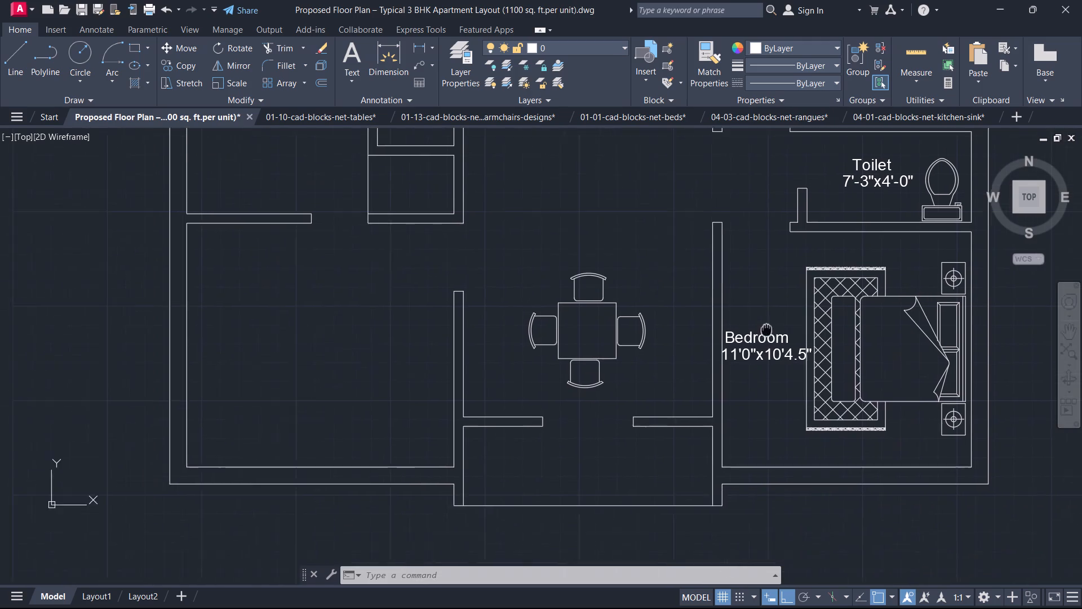
middle_click_drag(769, 326, 786, 300)
scroll(774, 358, "up", 1)
scroll(740, 294, "down", 2)
middle_click(750, 318)
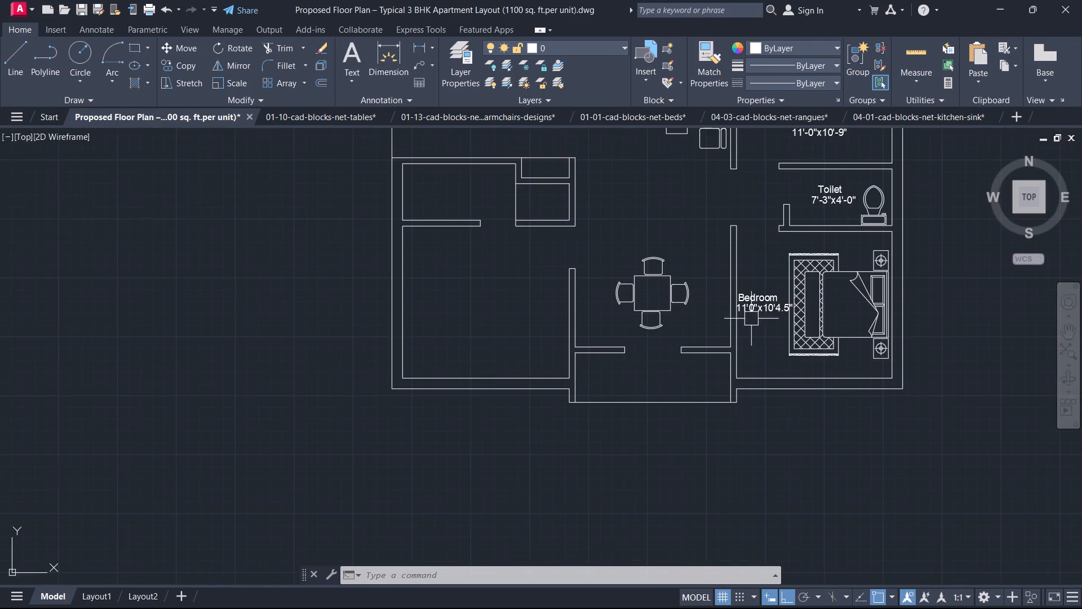
middle_click_drag(759, 345, 760, 356)
scroll(641, 282, "up", 1)
scroll(655, 337, "up", 1)
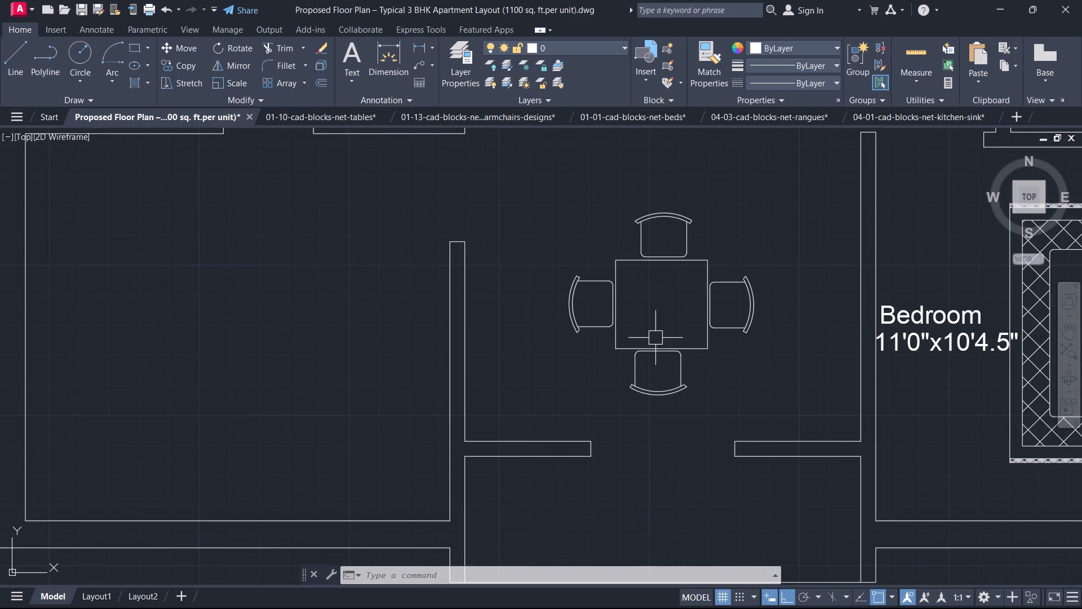
middle_click_drag(668, 325, 693, 397)
scroll(668, 325, "down", 1)
middle_click(675, 271)
scroll(675, 273, "down", 1)
middle_click_drag(676, 280, 677, 283)
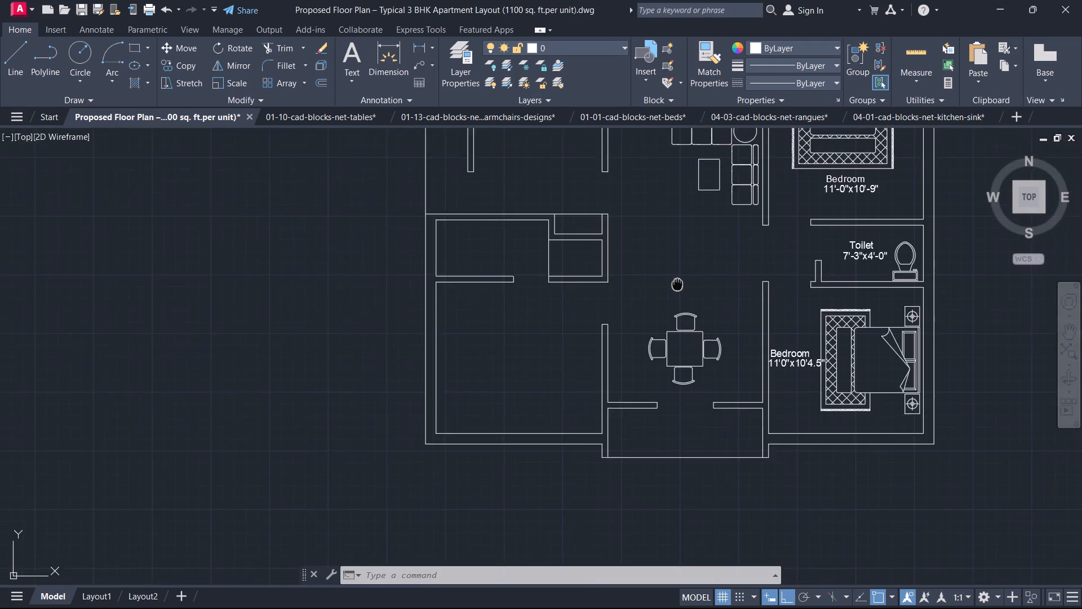
Examine the upper unit's Living label, sofa set and the west bedroom's door opening against the unfurnished lower unit.
middle_click_drag(677, 283, 709, 395)
middle_click_drag(729, 227, 734, 364)
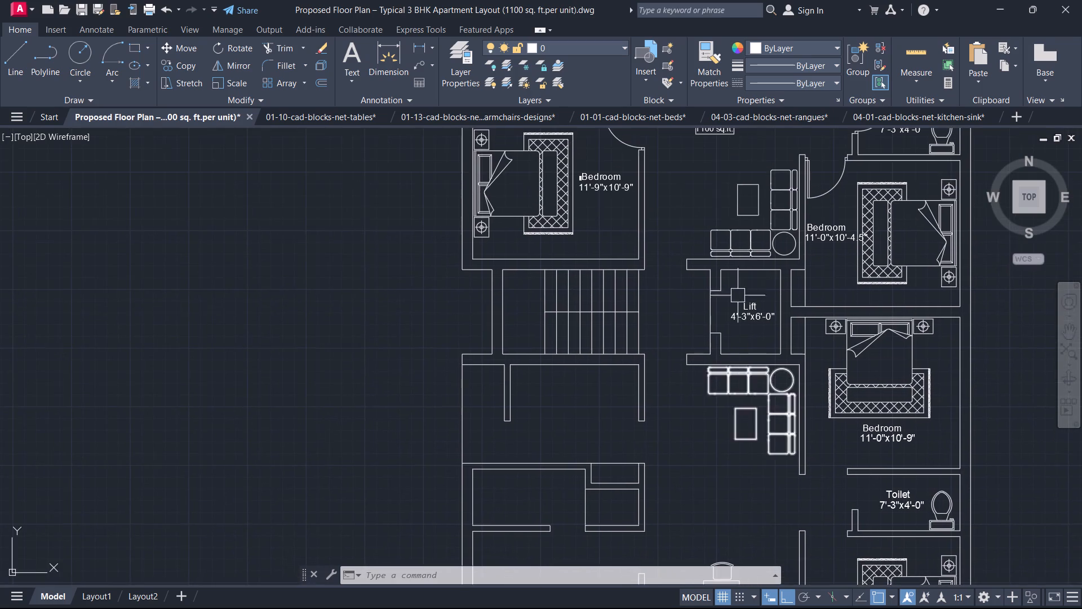
middle_click_drag(757, 212, 739, 317)
scroll(716, 264, "up", 1)
middle_click_drag(716, 264, 739, 328)
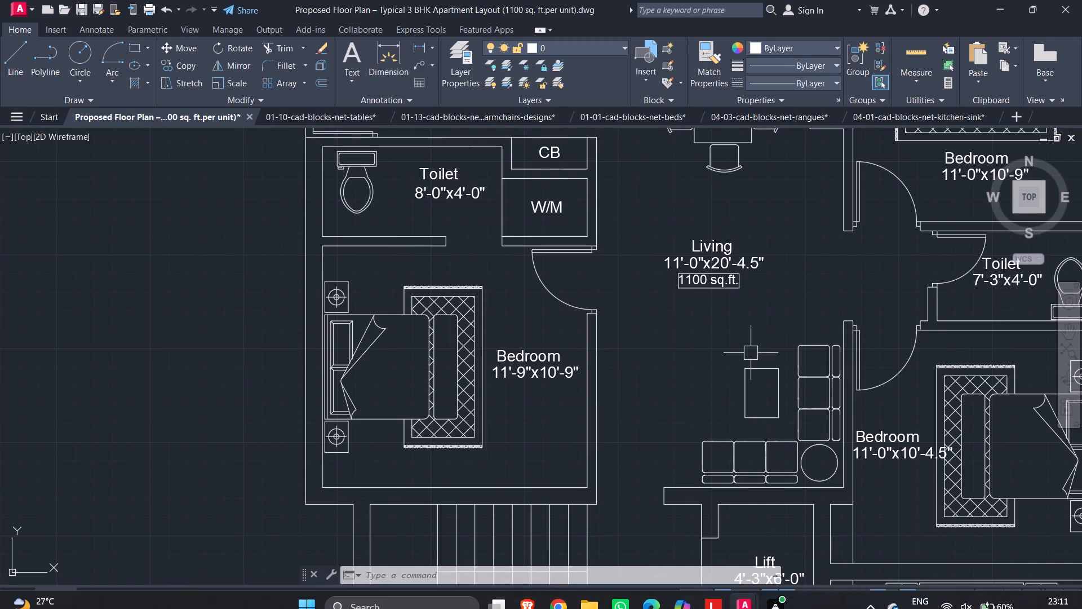
middle_click_drag(744, 347, 789, 257)
scroll(779, 274, "down", 1)
middle_click_drag(776, 272, 771, 222)
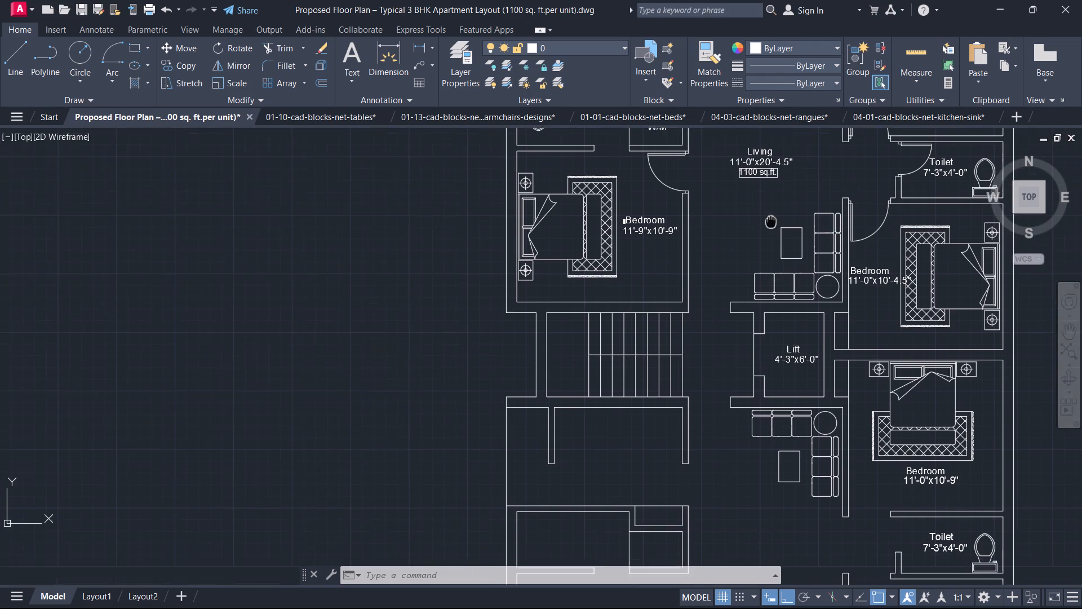
middle_click_drag(771, 222, 771, 216)
middle_click_drag(756, 210, 744, 295)
scroll(745, 254, "up", 1)
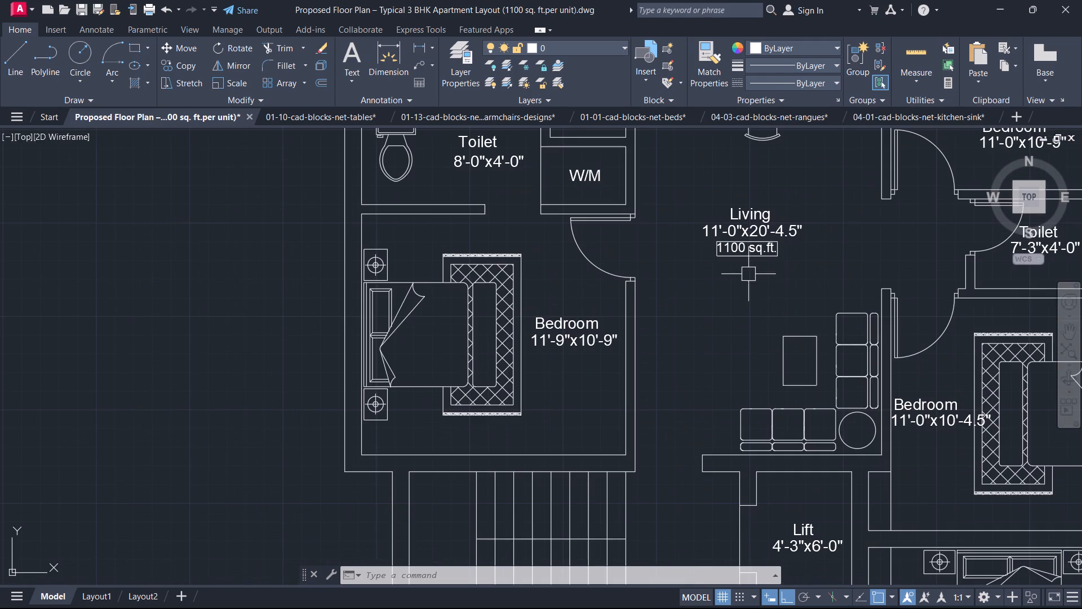
middle_click_drag(735, 327, 747, 285)
scroll(747, 285, "down", 1)
middle_click_drag(747, 285, 752, 302)
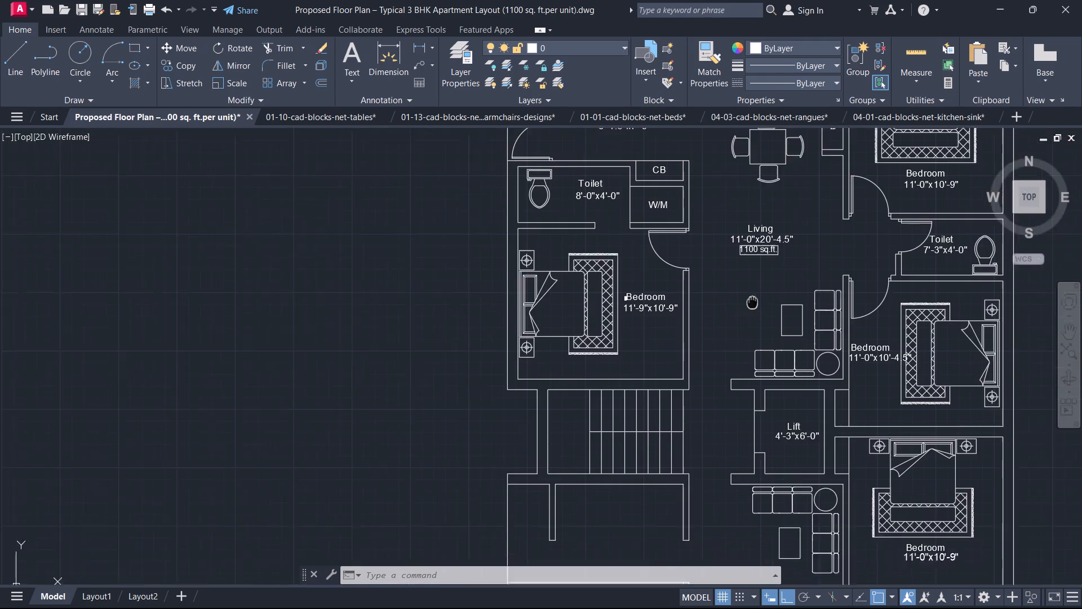
middle_click_drag(752, 302, 762, 345)
scroll(757, 228, "up", 1)
middle_click_drag(767, 271, 762, 269)
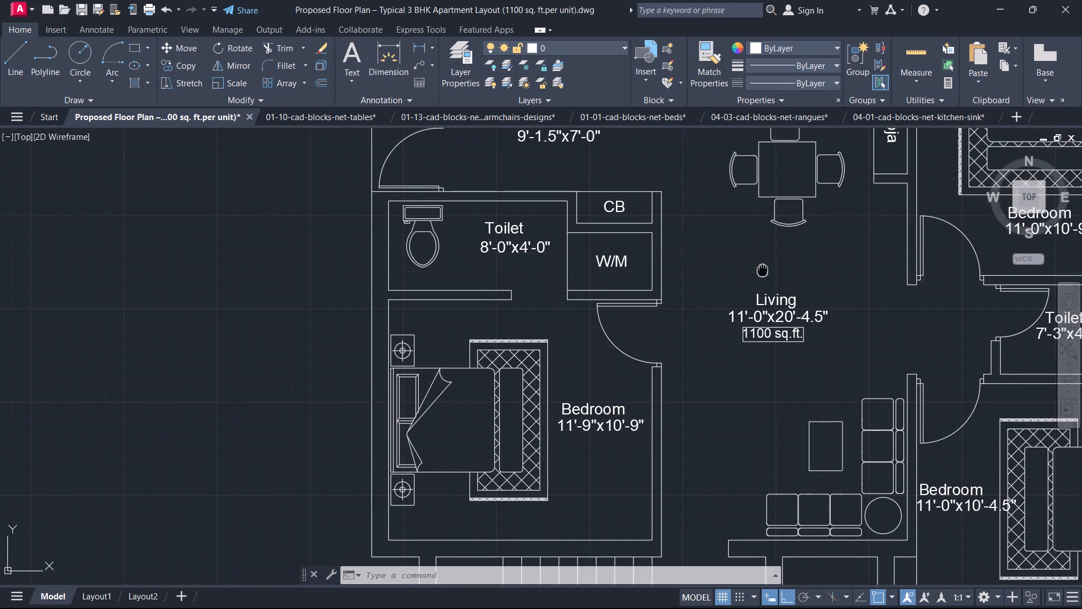
middle_click_drag(762, 269, 727, 259)
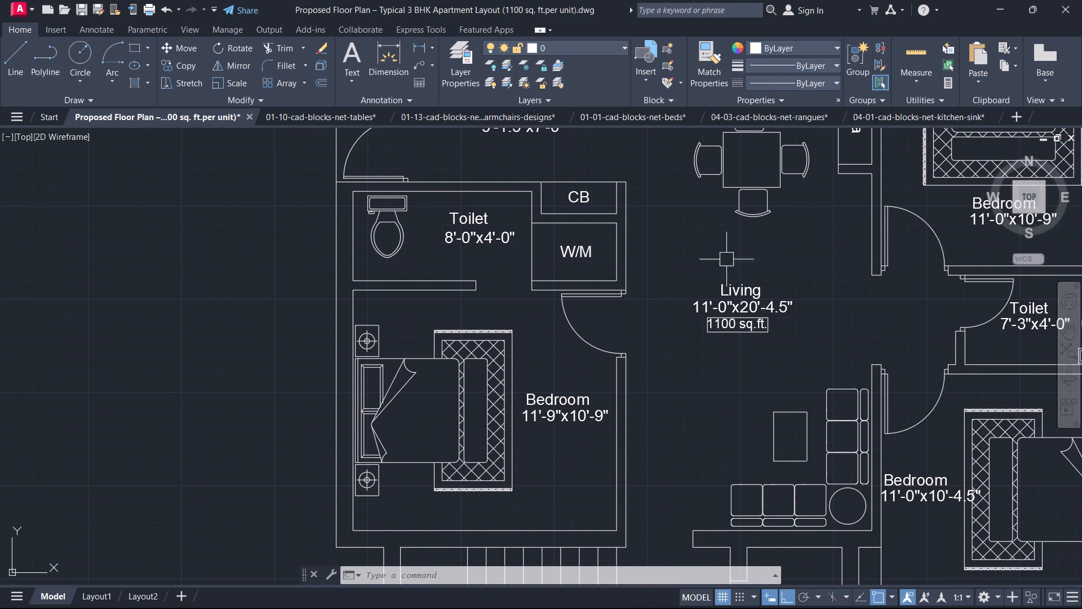
middle_click_drag(741, 328, 707, 336)
middle_click_drag(711, 365, 725, 417)
scroll(722, 421, "up", 1)
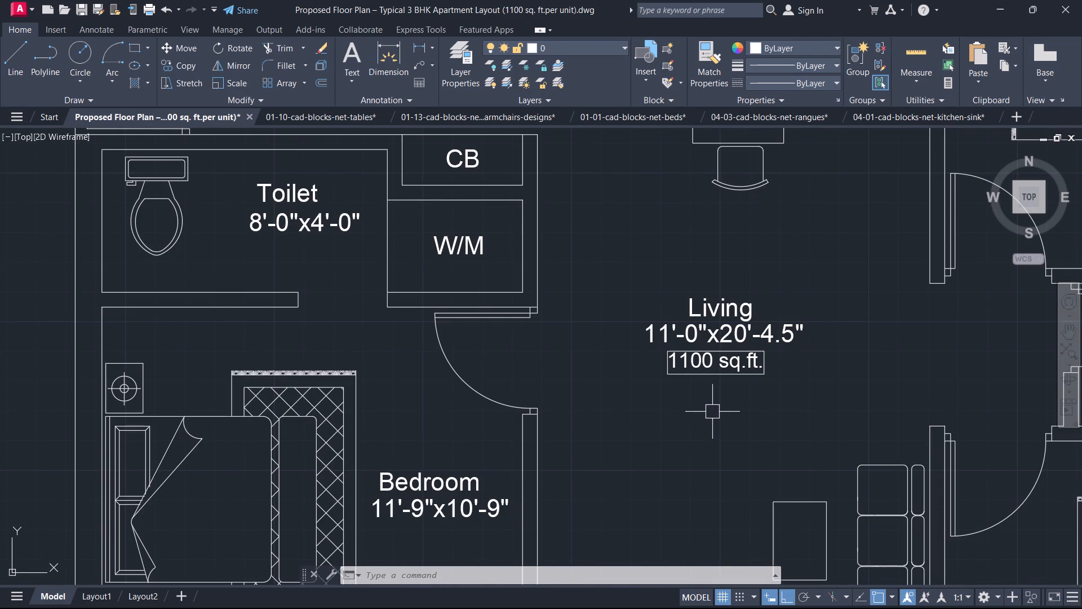
scroll(712, 412, "down", 1)
middle_click_drag(694, 407, 759, 321)
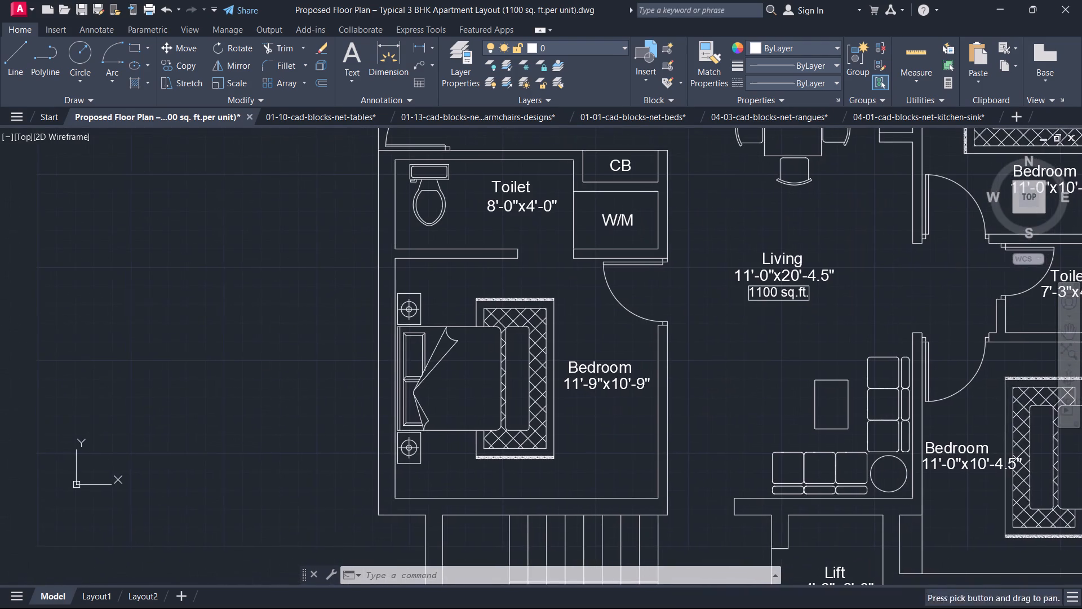
middle_click_drag(759, 321, 759, 319)
scroll(675, 297, "up", 1)
middle_click_drag(667, 294, 678, 328)
scroll(679, 330, "up", 1)
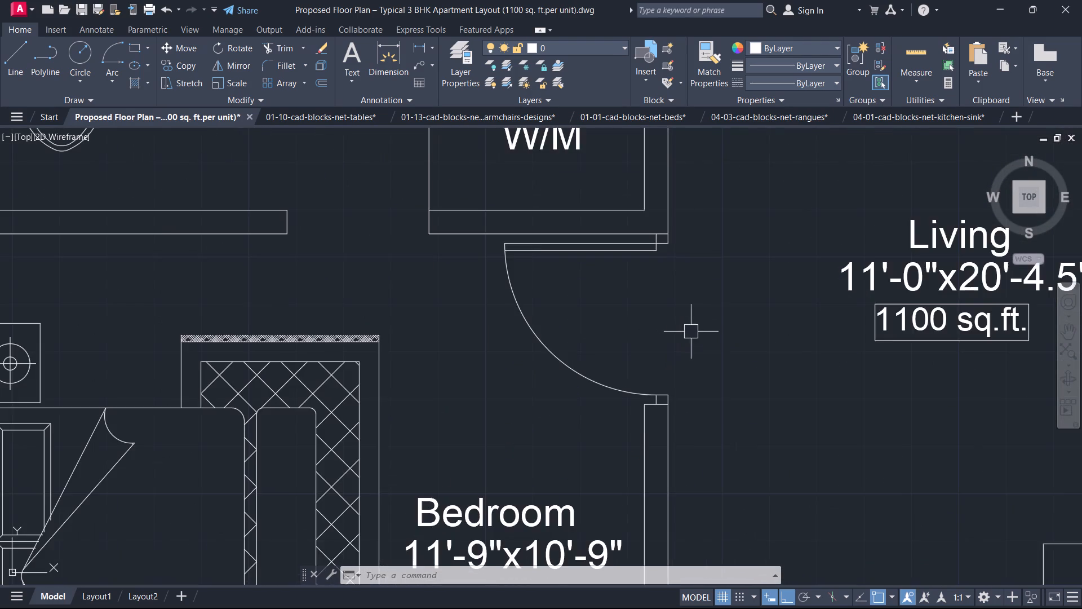
Examine the upper unit's west bedroom and living area, then the staircase and lift lobby between the two units.
scroll(725, 329, "down", 1)
middle_click_drag(788, 337, 772, 320)
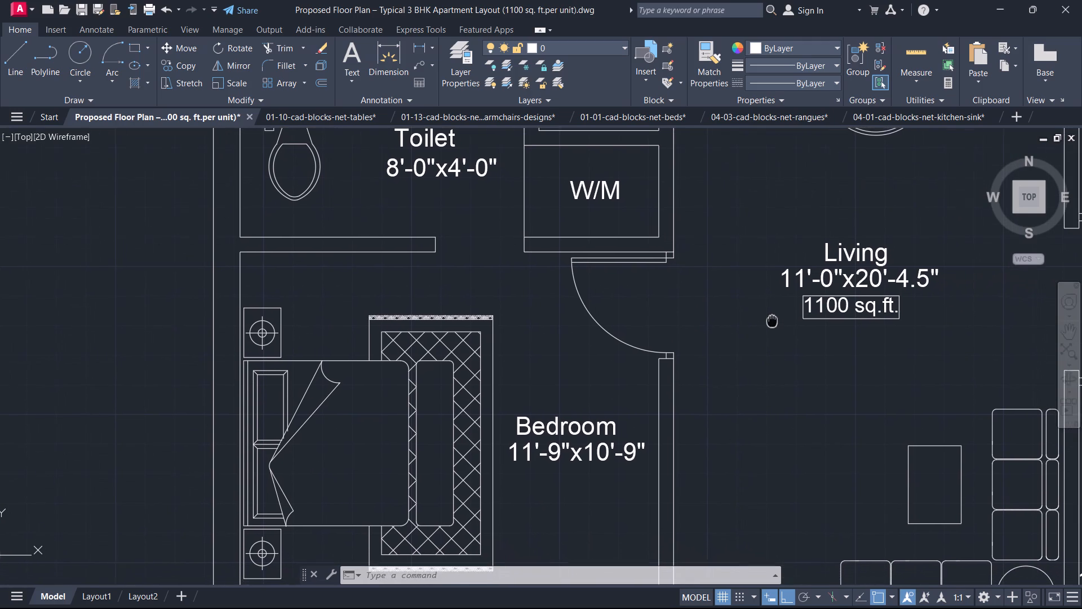
middle_click_drag(772, 320, 770, 319)
middle_click_drag(755, 331, 692, 262)
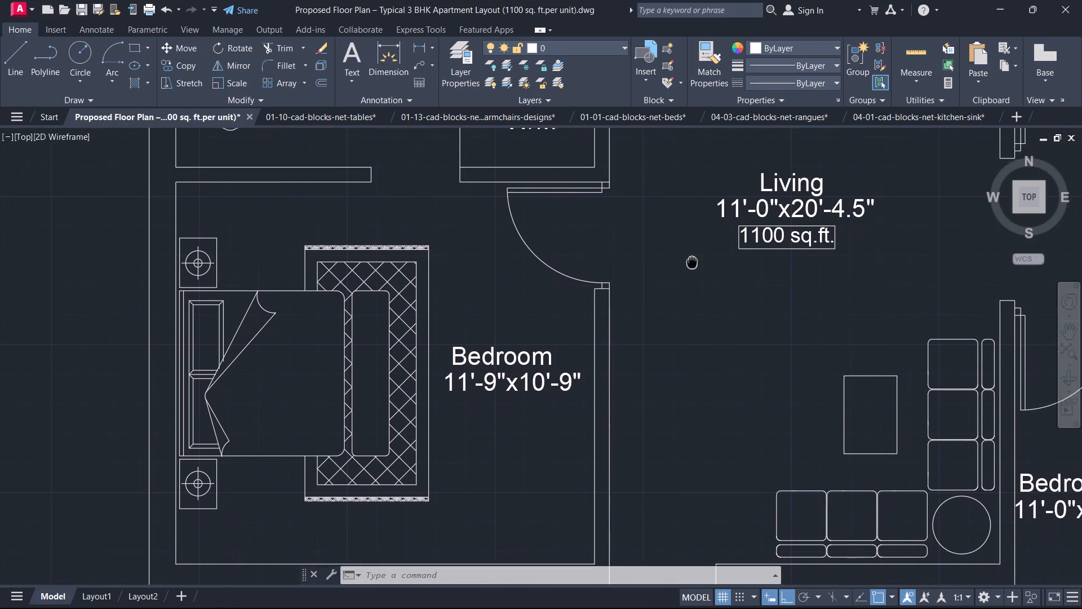
middle_click_drag(692, 262, 646, 212)
scroll(650, 209, "up", 1)
scroll(670, 267, "down", 1)
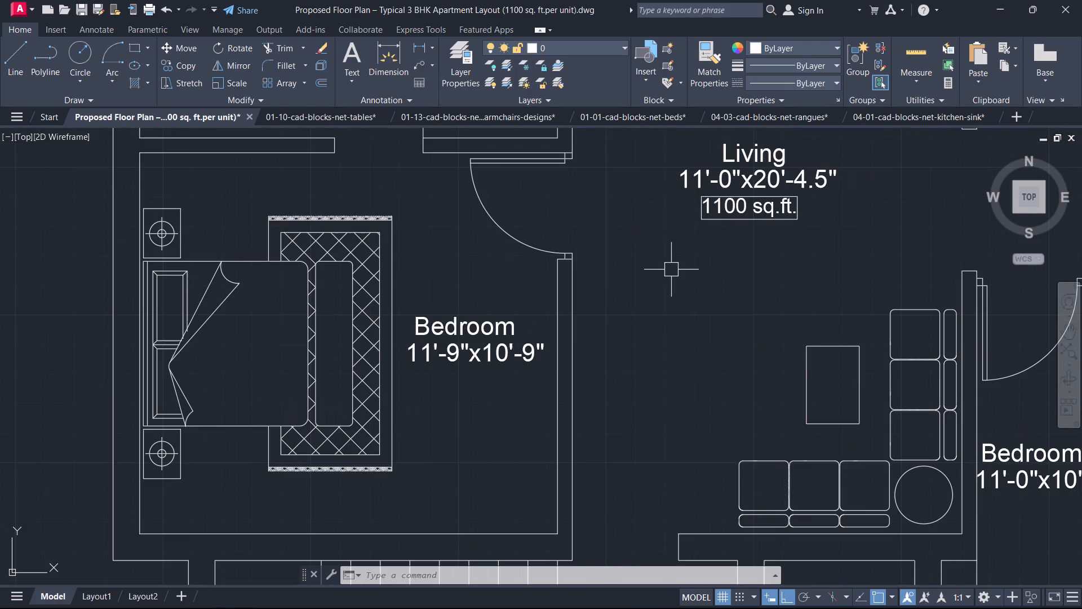
middle_click_drag(674, 271, 656, 273)
scroll(653, 274, "down", 1)
middle_click_drag(646, 316, 640, 244)
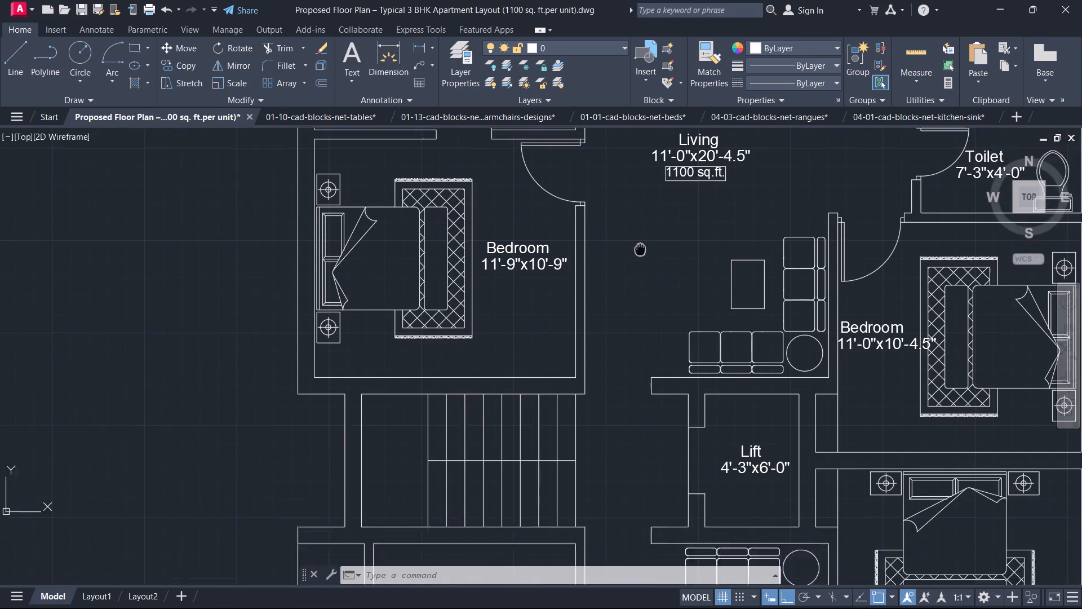
middle_click_drag(640, 244, 638, 200)
middle_click_drag(640, 263, 614, 162)
scroll(657, 277, "up", 1)
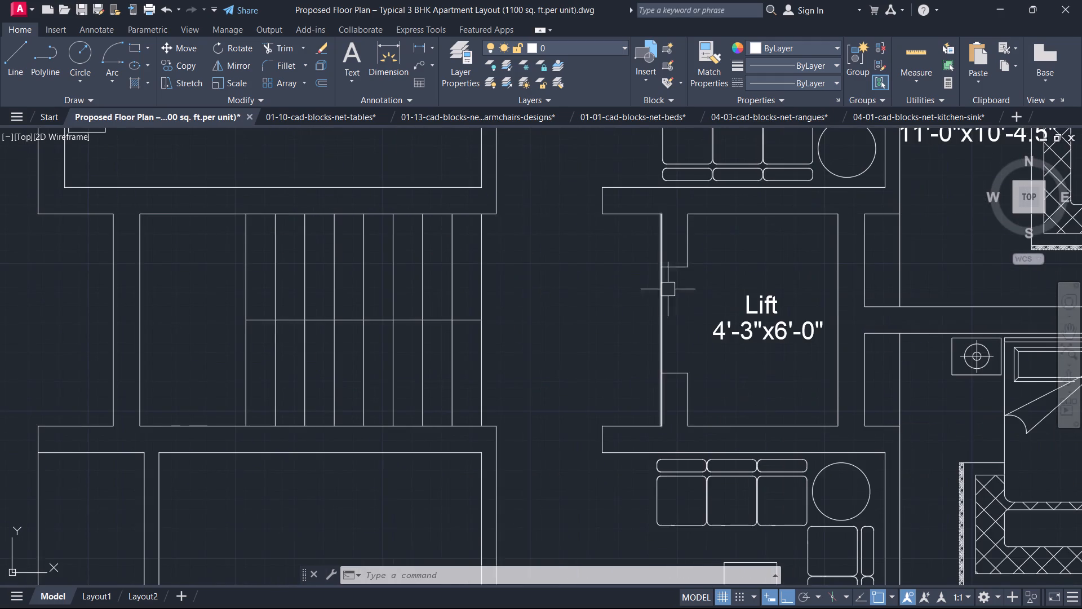
middle_click_drag(689, 309, 660, 274)
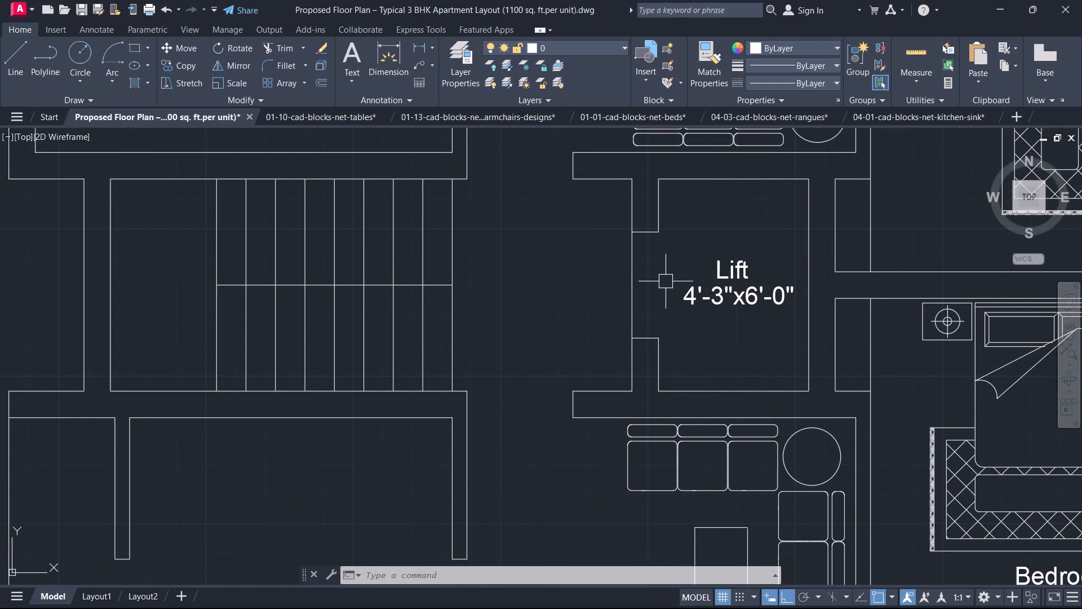
middle_click_drag(694, 317, 578, 244)
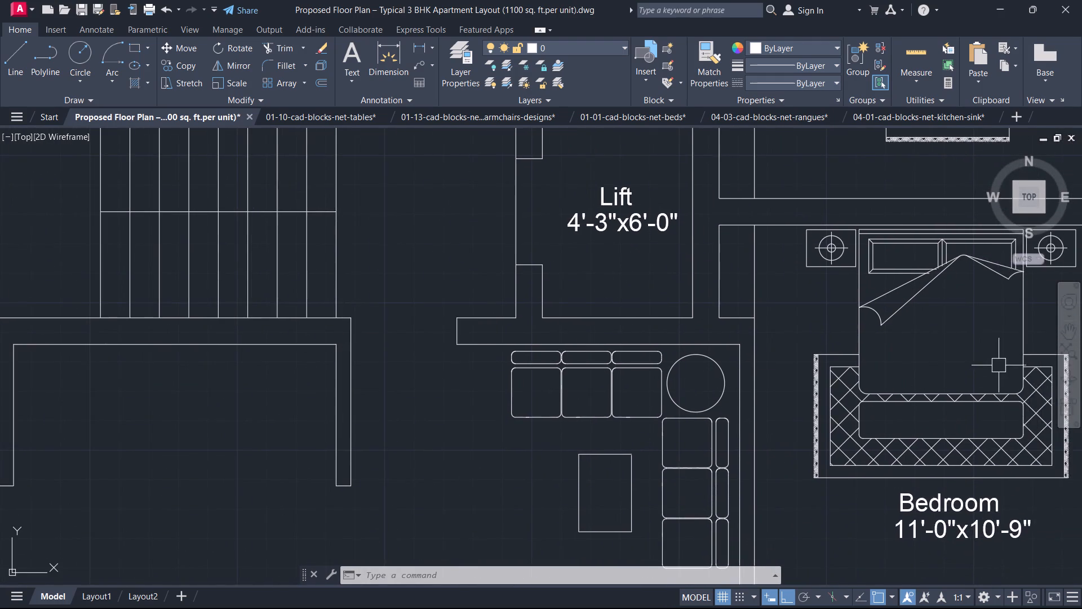
Examine the upper unit's northeast bedroom, including its bed, rug, door and label, along with the adjoining Pooja, balcony and dining area.
middle_click_drag(993, 358, 894, 474)
scroll(993, 358, "down", 1)
scroll(876, 397, "down", 2)
scroll(860, 306, "up", 1)
middle_click_drag(858, 291, 848, 413)
scroll(875, 359, "up", 1)
middle_click_drag(863, 235, 861, 385)
scroll(877, 321, "up", 1)
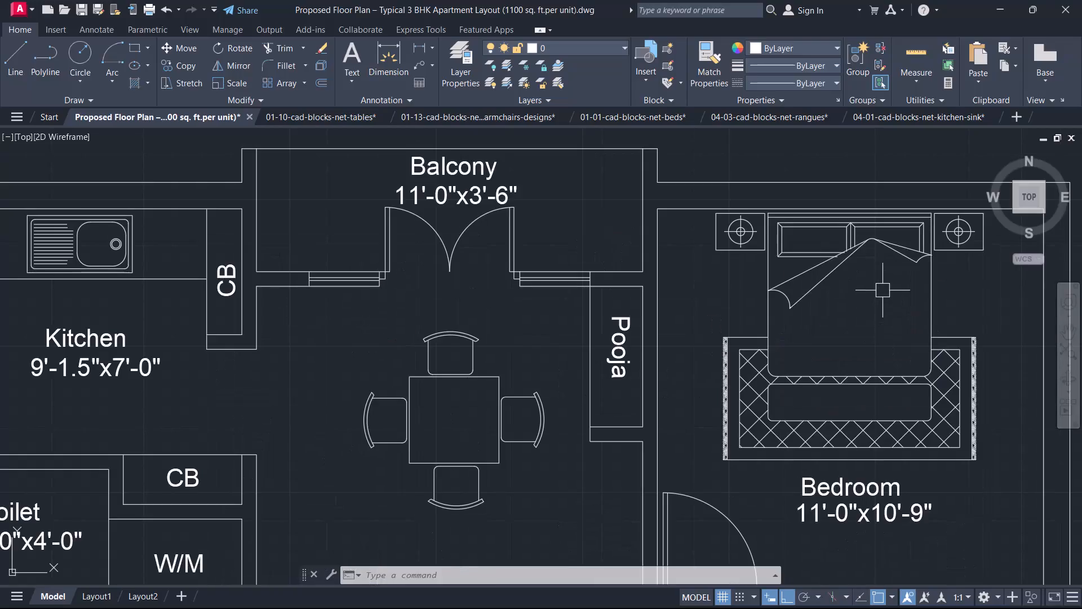
middle_click_drag(882, 290, 884, 347)
scroll(844, 312, "up", 3)
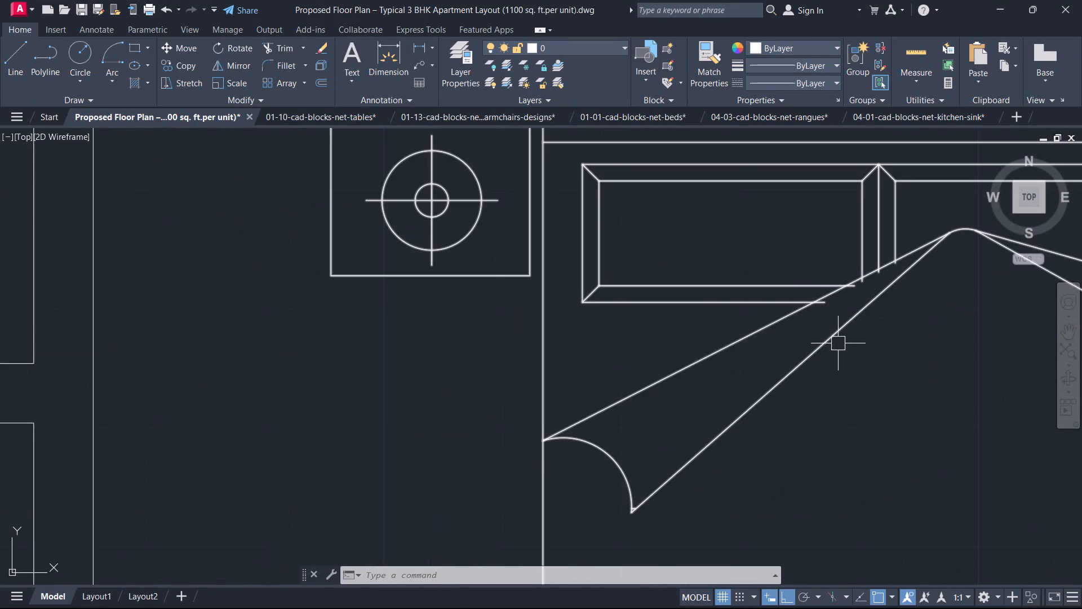
scroll(837, 350, "down", 2)
middle_click_drag(849, 380, 868, 299)
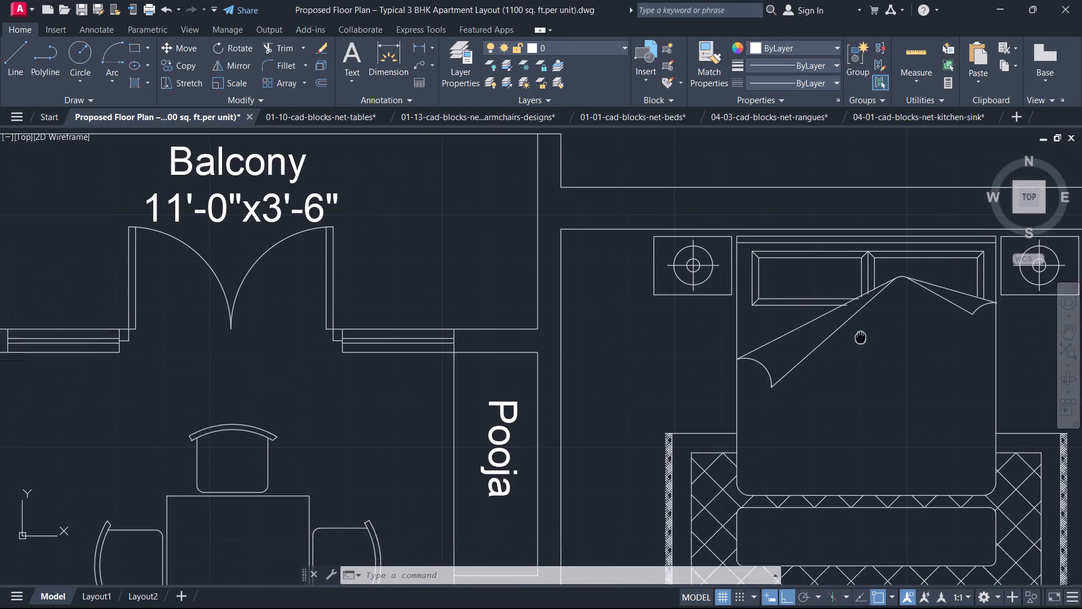
middle_click_drag(868, 299, 877, 268)
scroll(863, 311, "down", 1)
middle_click(867, 249)
middle_click_drag(855, 332, 873, 214)
middle_click(874, 210)
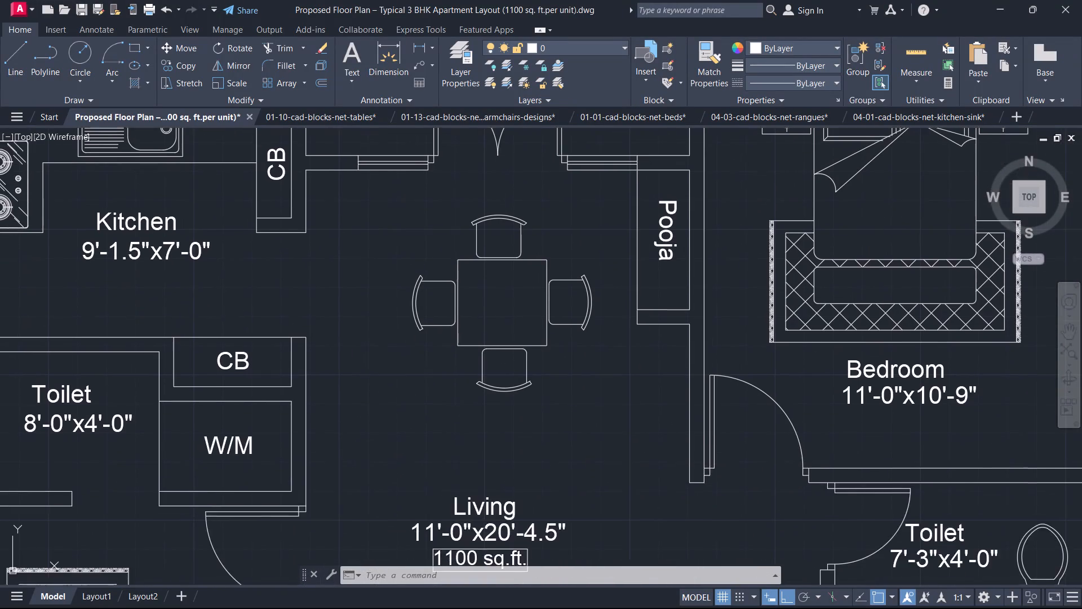
scroll(878, 287, "down", 2)
scroll(858, 324, "up", 2)
middle_click_drag(854, 311, 864, 338)
scroll(820, 309, "up", 3)
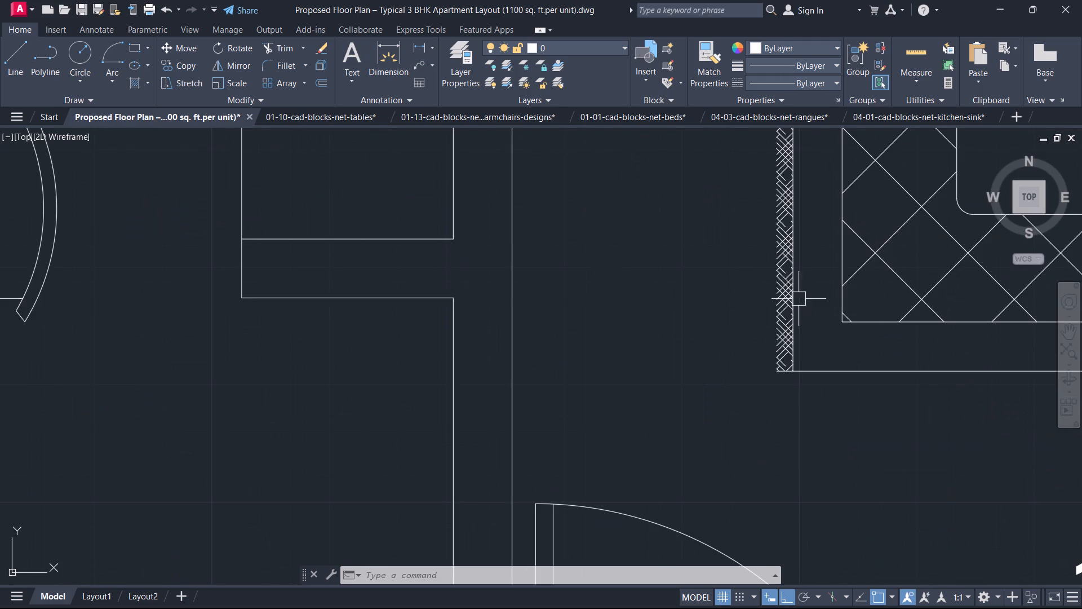
scroll(783, 286, "up", 3)
scroll(783, 285, "down", 1)
scroll(835, 383, "down", 4)
middle_click_drag(821, 382, 716, 347)
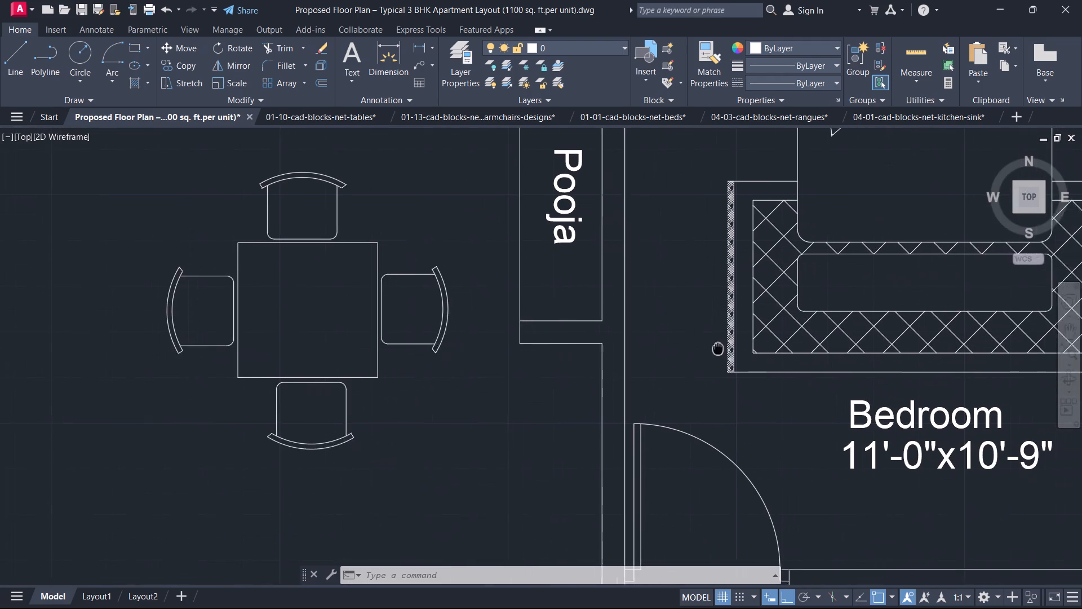
middle_click_drag(716, 347, 695, 346)
middle_click_drag(845, 317, 783, 279)
scroll(849, 298, "down", 1)
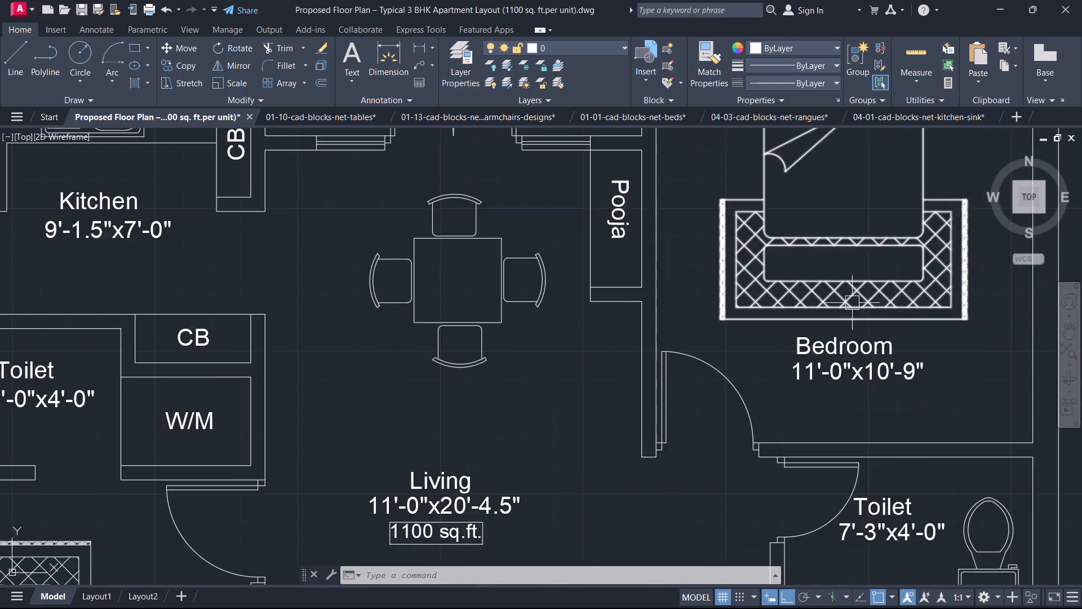
scroll(854, 306, "up", 3)
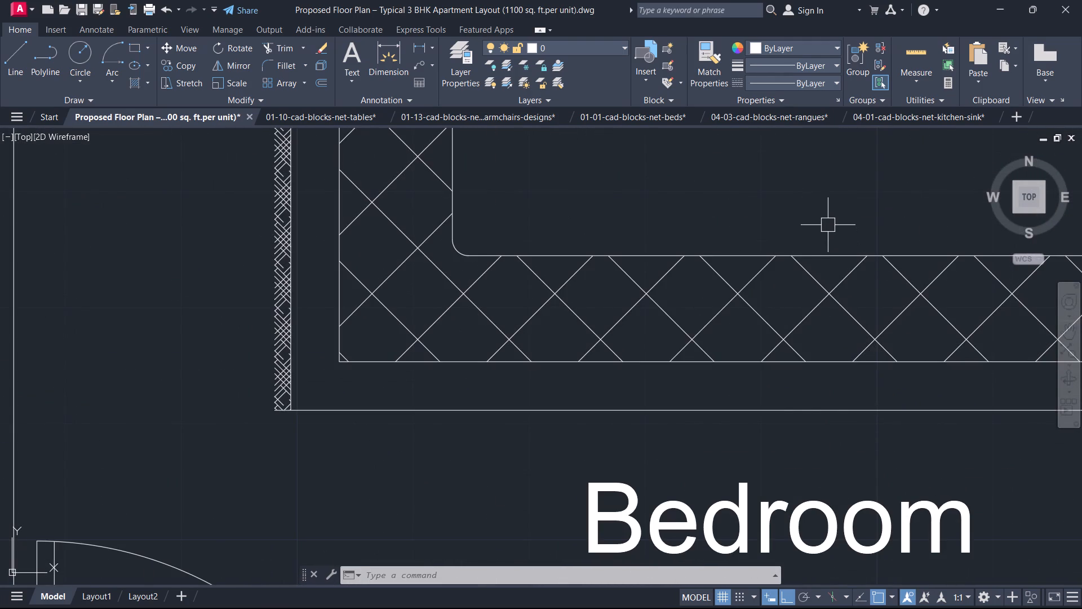
Draw a 2" by 4.5" door jamb on the east side of the upper unit's entrance opening, beside the lift lobby.
scroll(828, 224, "down", 4)
scroll(842, 304, "down", 1)
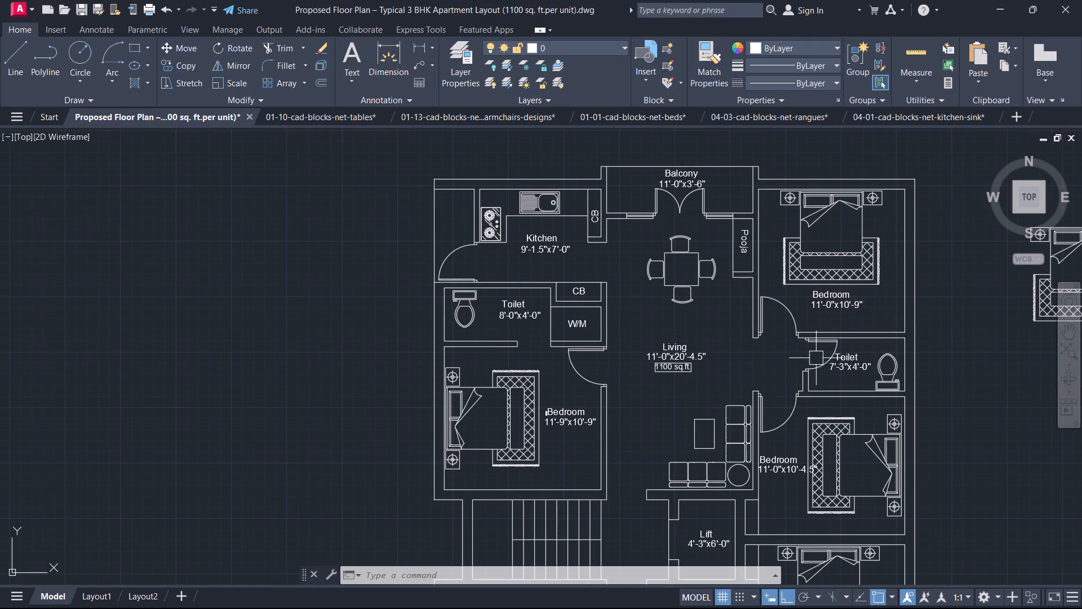
middle_click_drag(843, 271, 858, 241)
middle_click_drag(830, 320, 896, 223)
scroll(830, 320, "up", 1)
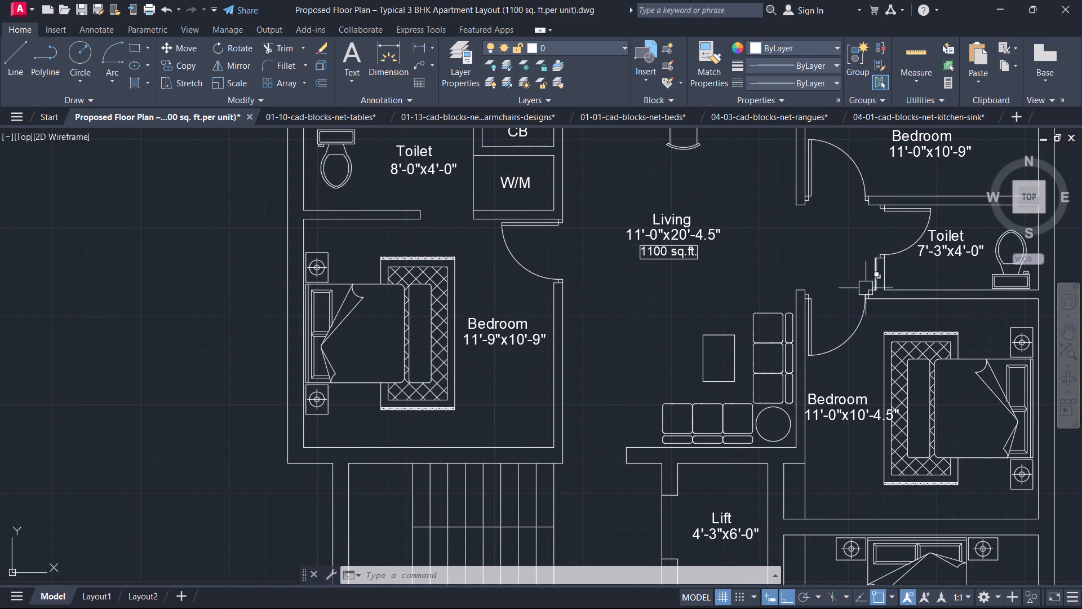
middle_click_drag(842, 305, 883, 251)
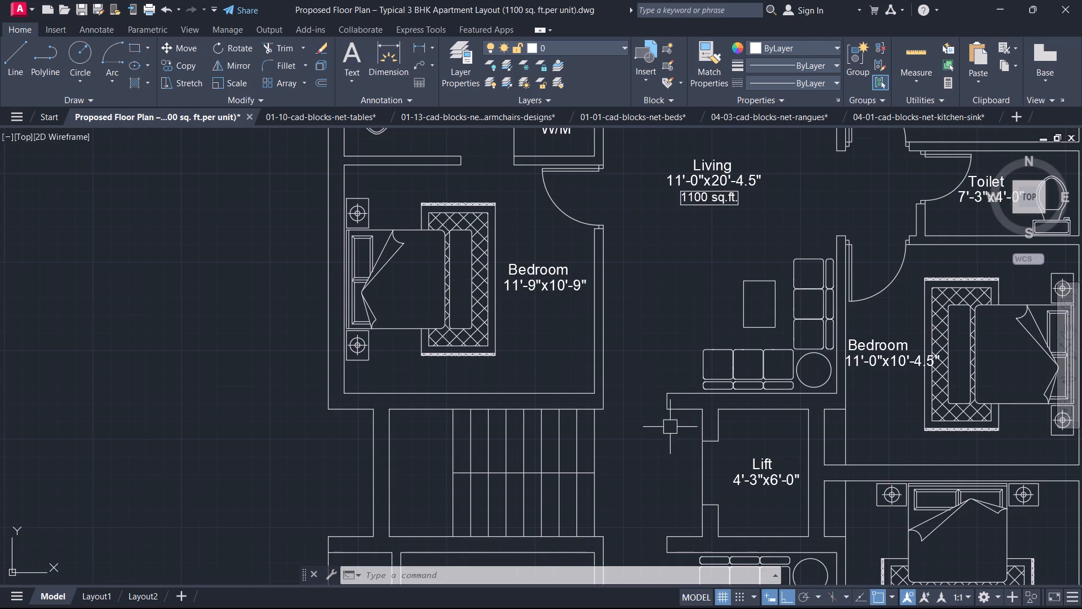
scroll(656, 392, "up", 1)
middle_click_drag(656, 392, 629, 316)
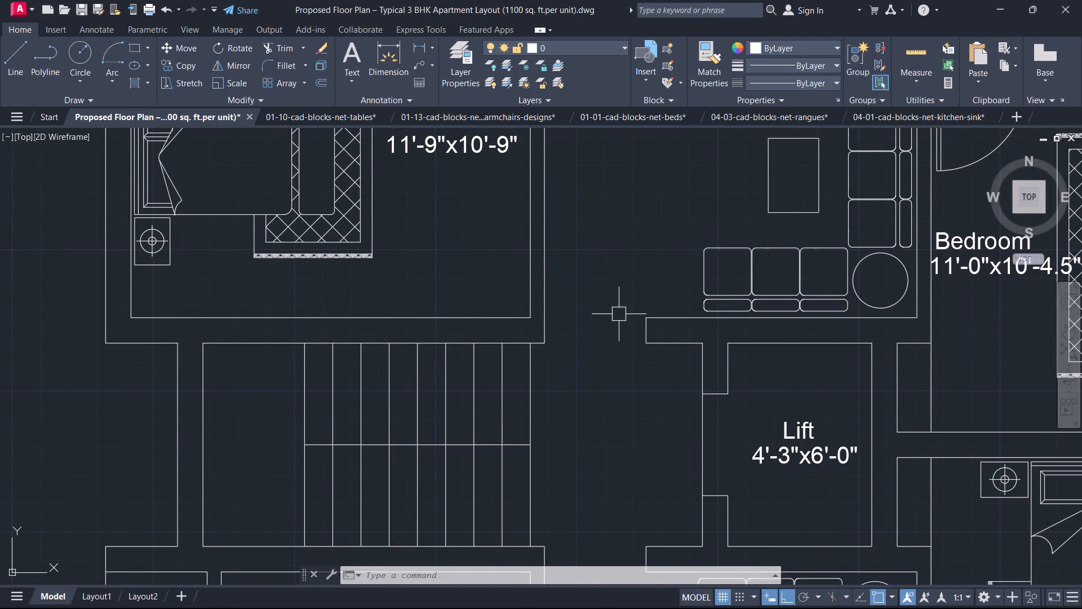
type("l")
key("space")
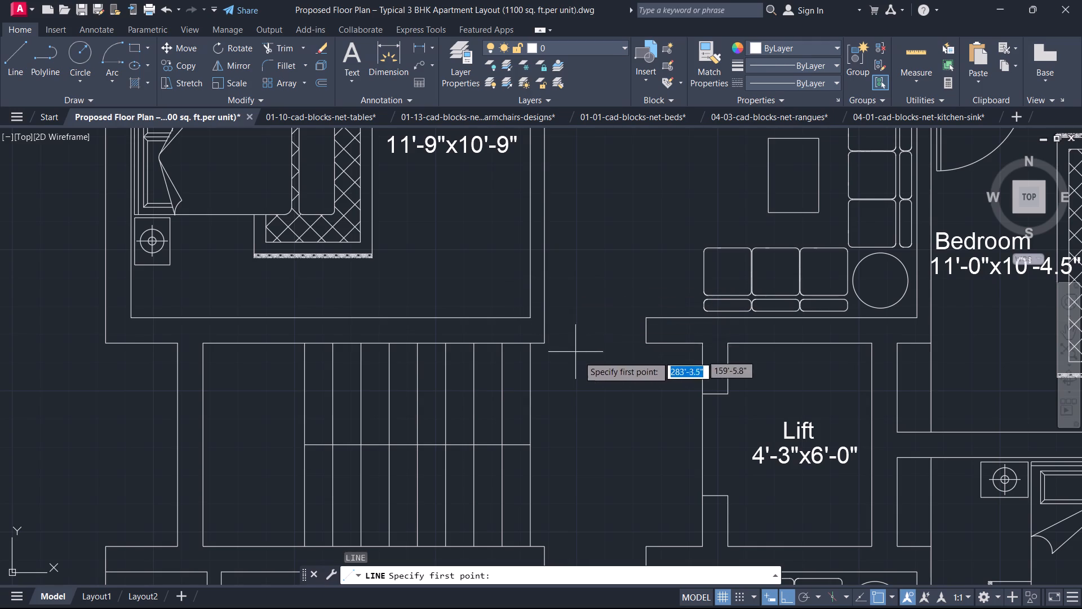
scroll(605, 367, "up", 2)
left_click(694, 279)
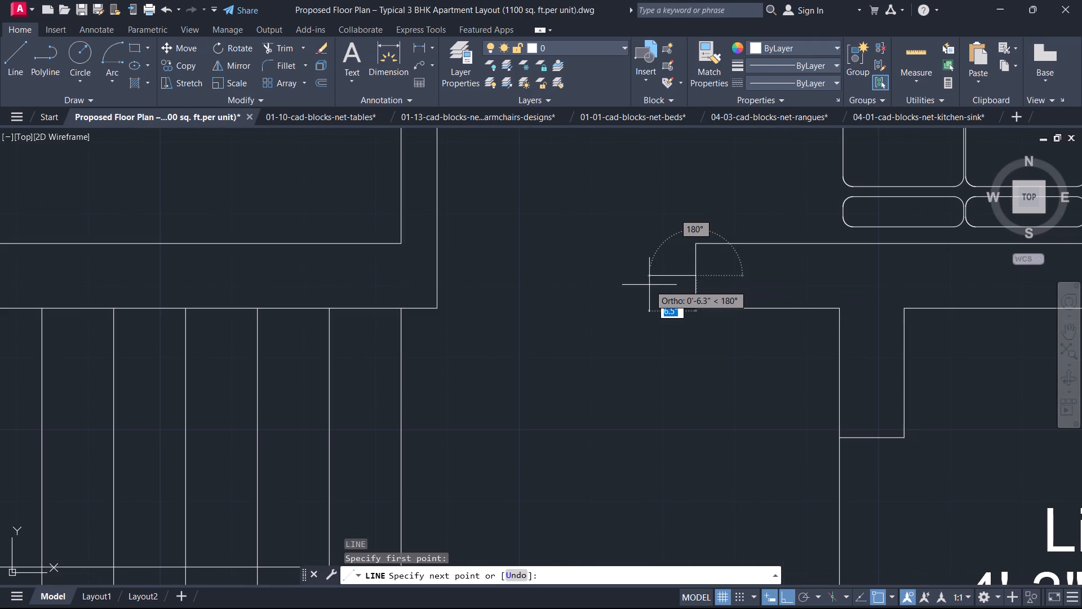
key("2")
key("Return")
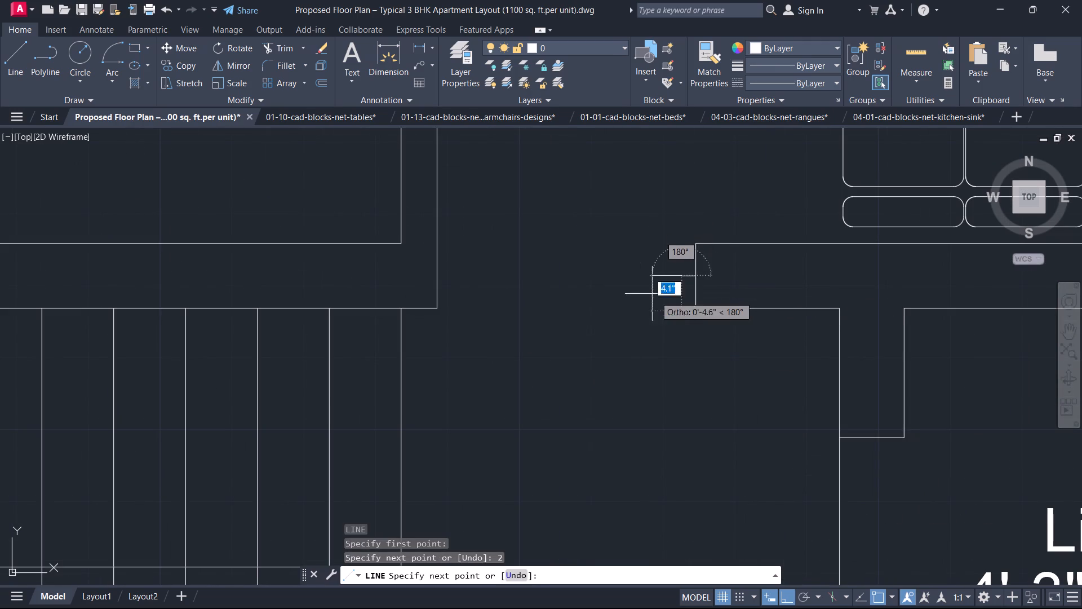
type("4.5")
key("Return")
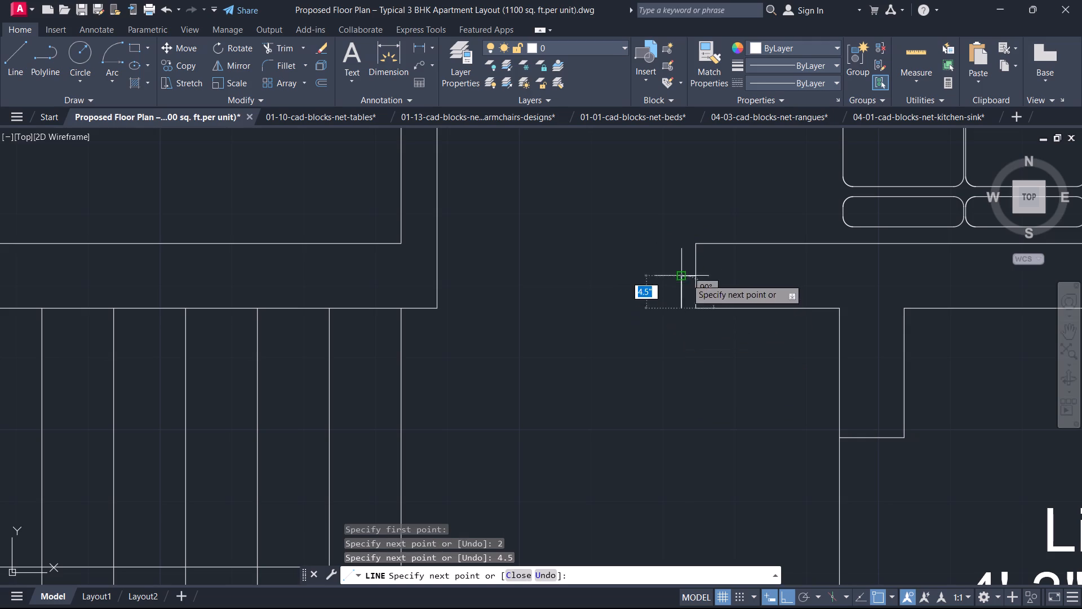
left_click(694, 308)
key("Escape")
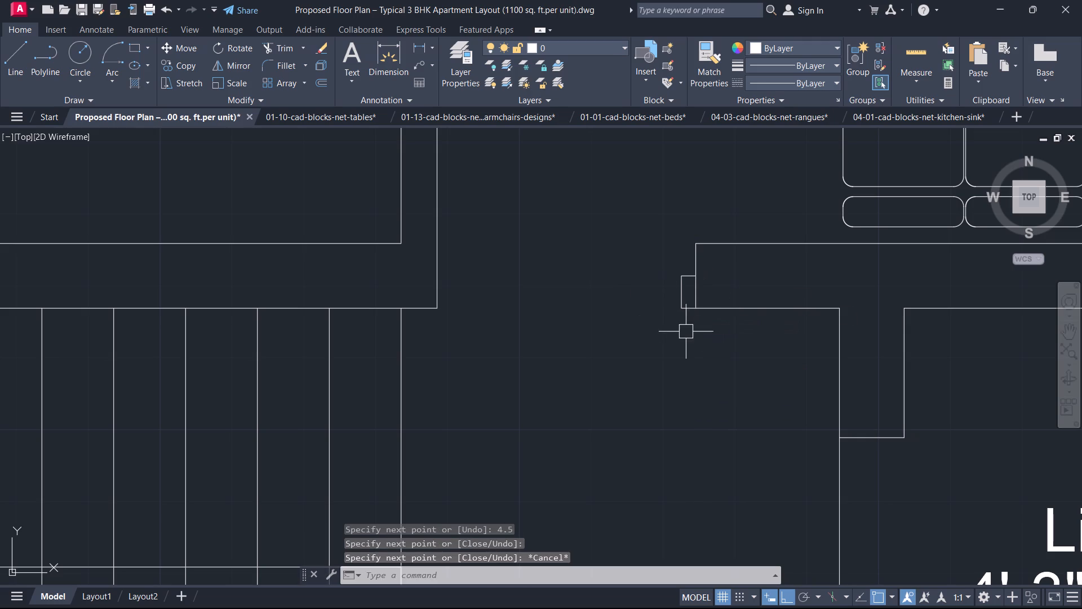
Copy the new door jamb across the entrance opening to the wall end on the west side.
left_click(686, 330)
left_click(611, 240)
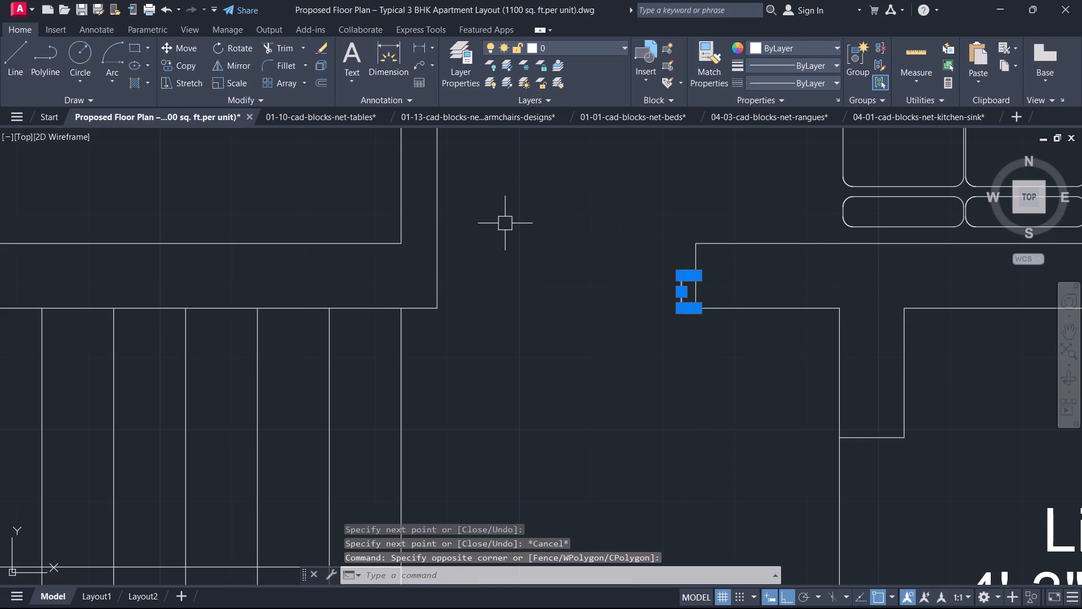
key("c")
key("o")
key("space")
left_click(699, 277)
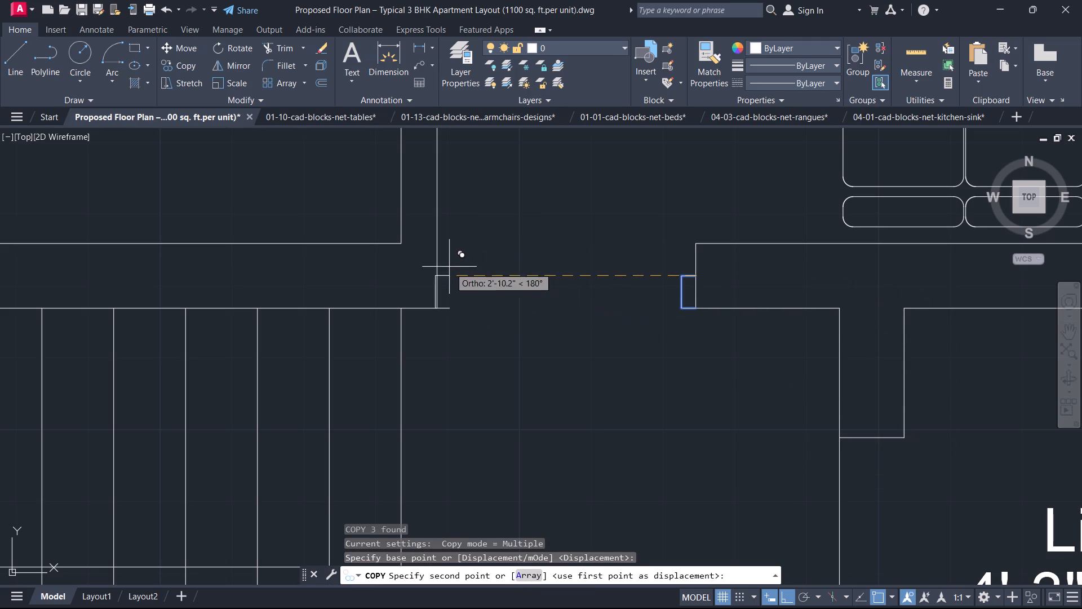
left_click(436, 273)
key("Escape")
Mirror the copied jamb about the west wall's face so it projects into the entrance opening, erasing the source objects.
left_click(414, 270)
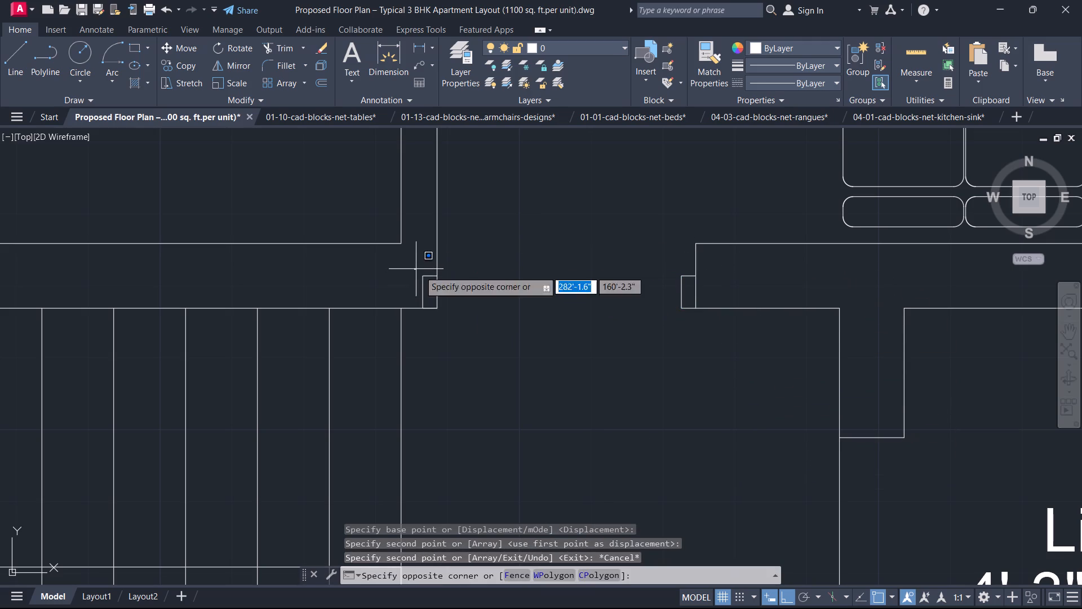
left_click(465, 346)
type("mi")
key("space")
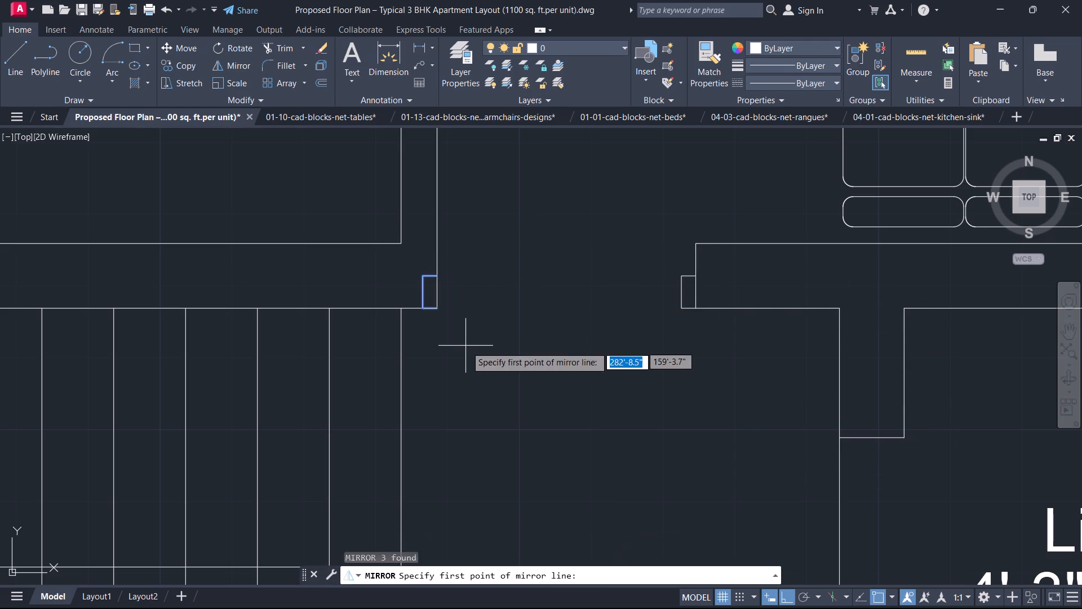
scroll(428, 278, "up", 2)
left_click(441, 248)
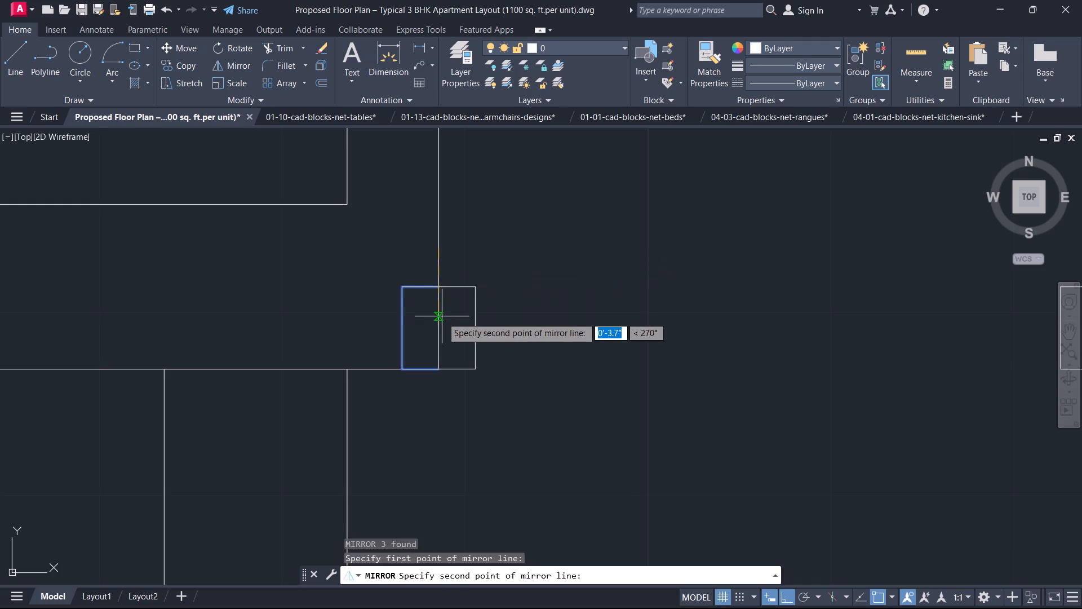
left_click(442, 319)
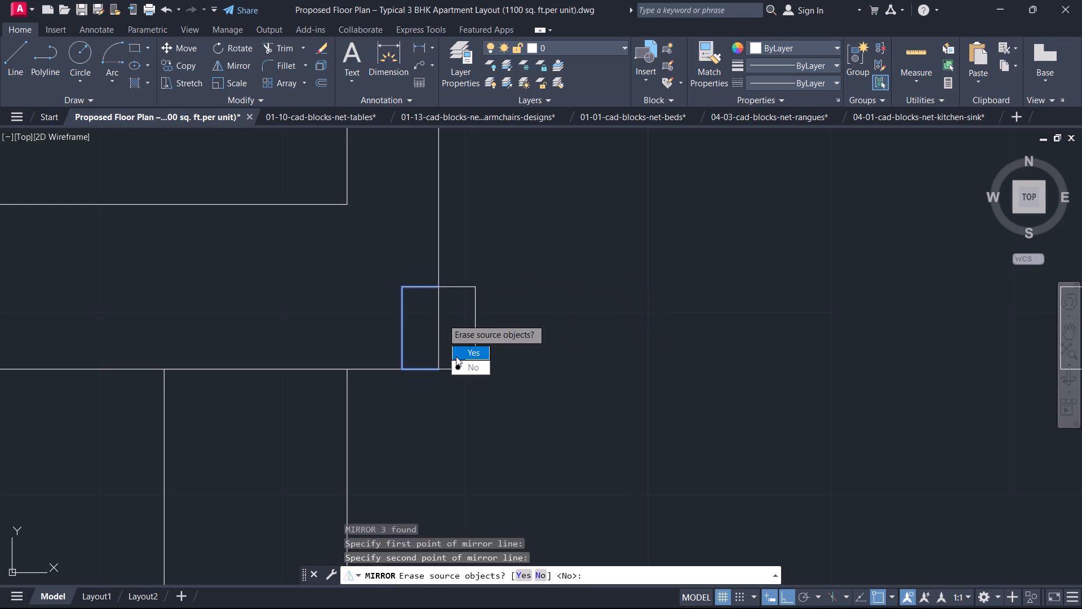
left_click_drag(456, 356, 442, 319)
key("Escape")
scroll(513, 340, "down", 2)
middle_click_drag(508, 336, 490, 329)
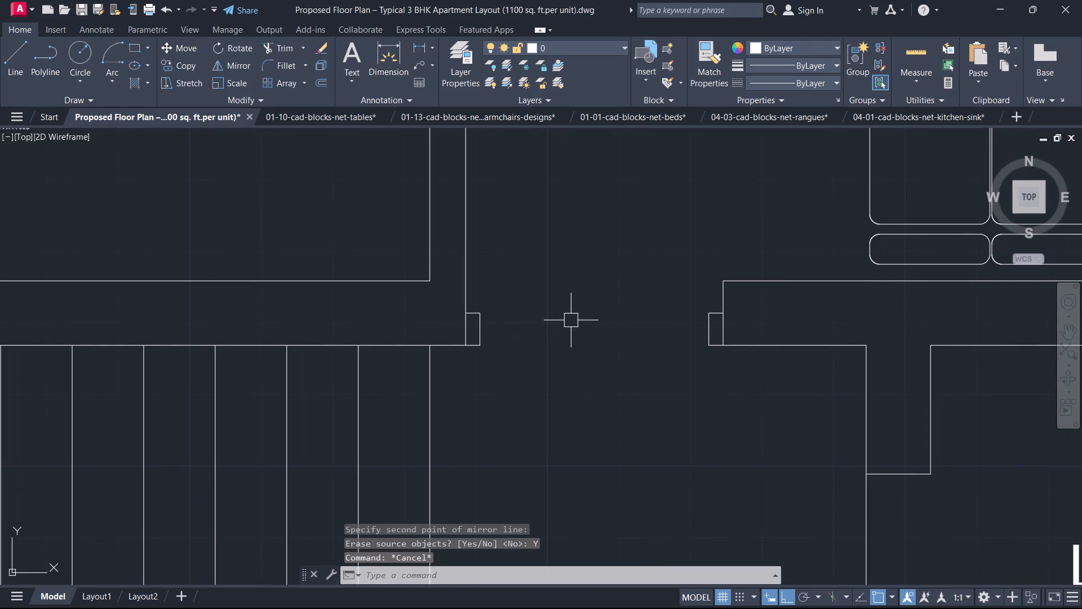
Draw a 2'-8" line across the entrance opening between the inner north corners of the two jambs.
type("l")
key("space")
scroll(637, 326, "up", 2)
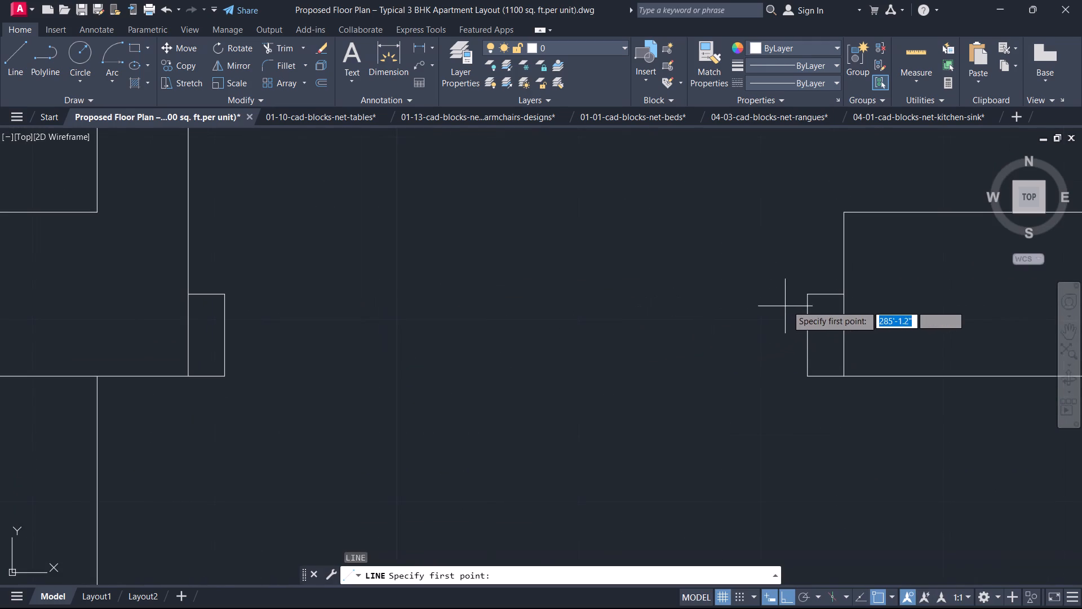
left_click_drag(806, 295, 799, 297)
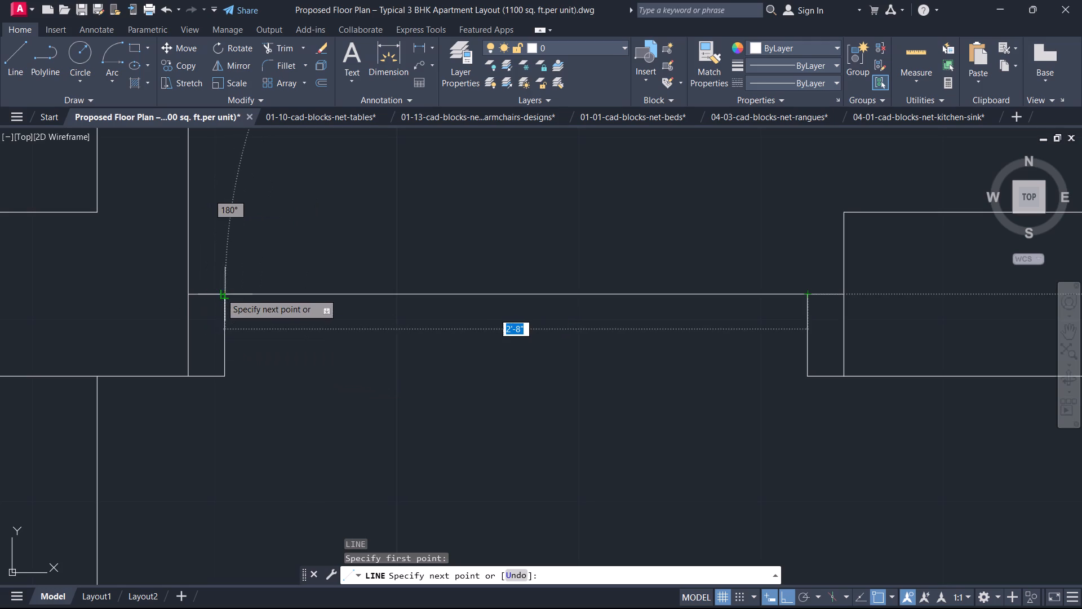
left_click(221, 293)
key("Escape")
Offset the line across the entrance opening by 1.5" to the south to form the door leaf's thickness.
type("o")
key("space")
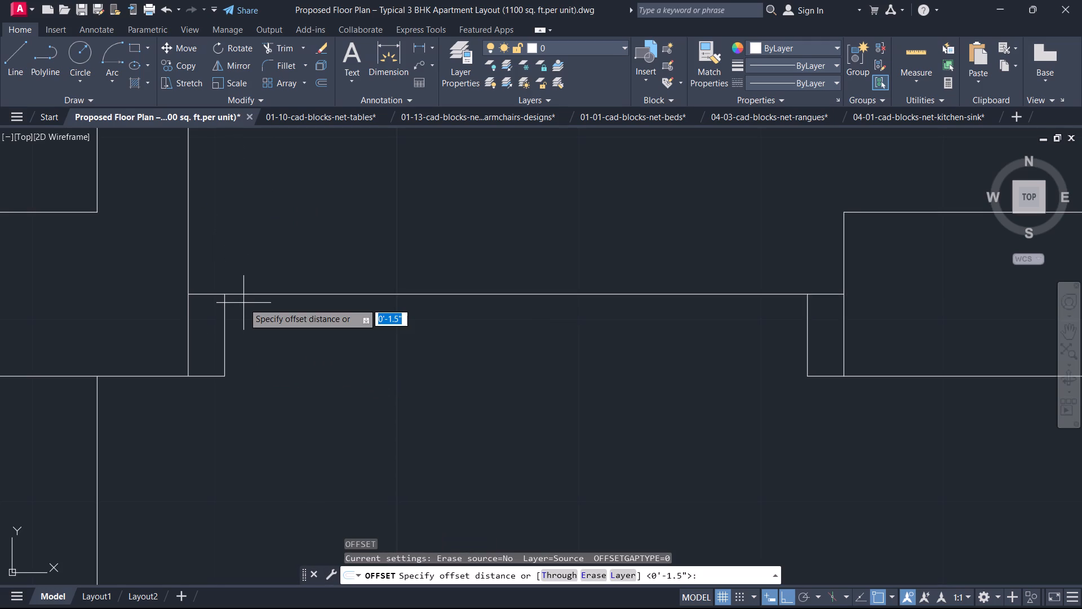
type("1.5")
key("Return")
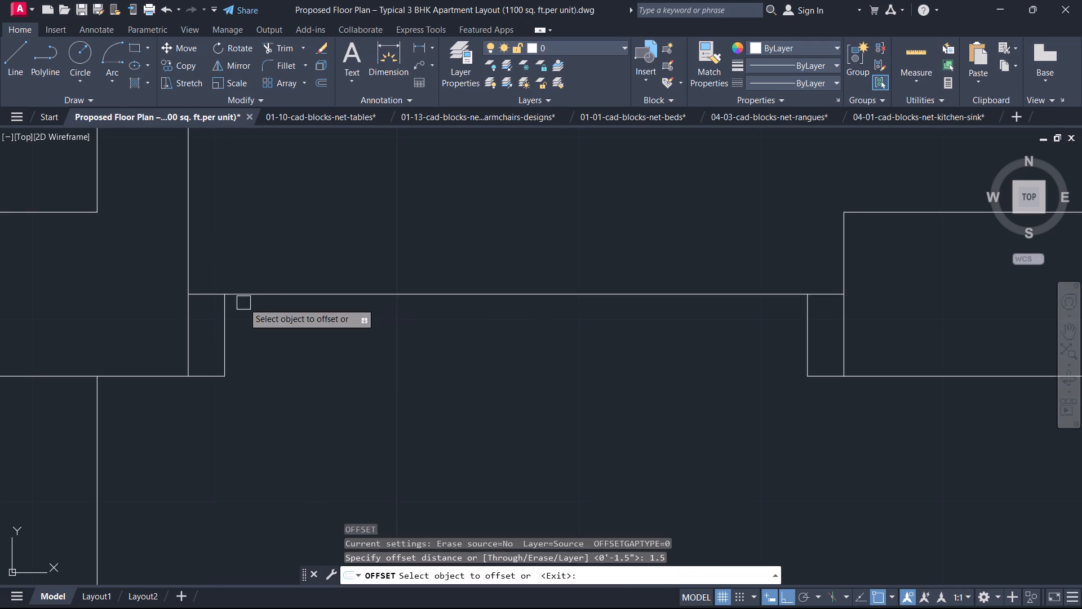
left_click(308, 295)
left_click(310, 330)
key("Escape")
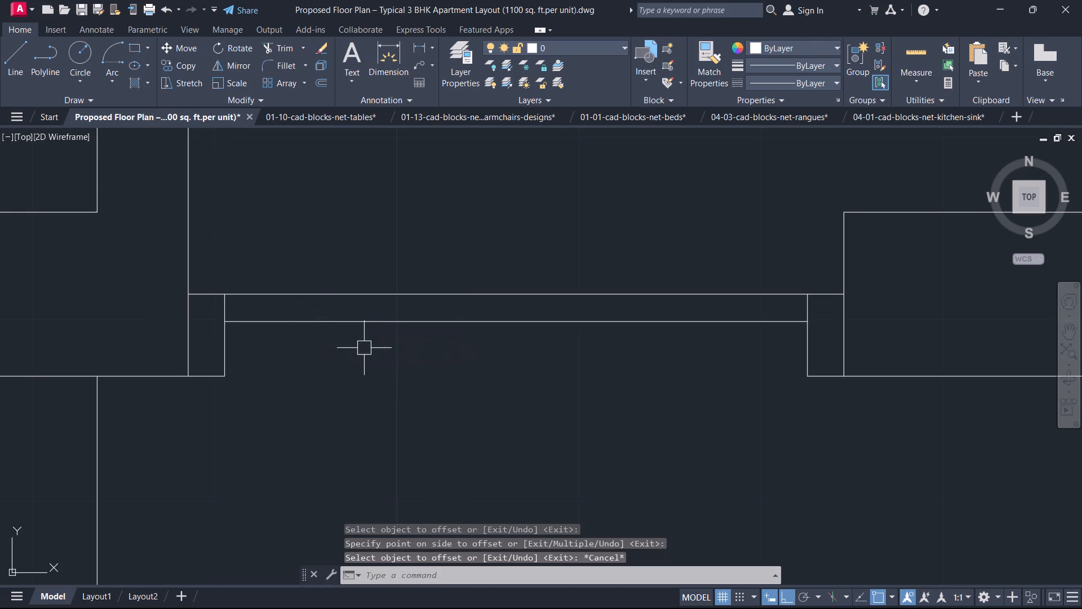
Rotate both door leaf lines 90° about the west jamb's inner north corner so the leaf opens into the living area.
left_click_drag(368, 350, 359, 346)
left_click(294, 272)
scroll(297, 284, "down", 3)
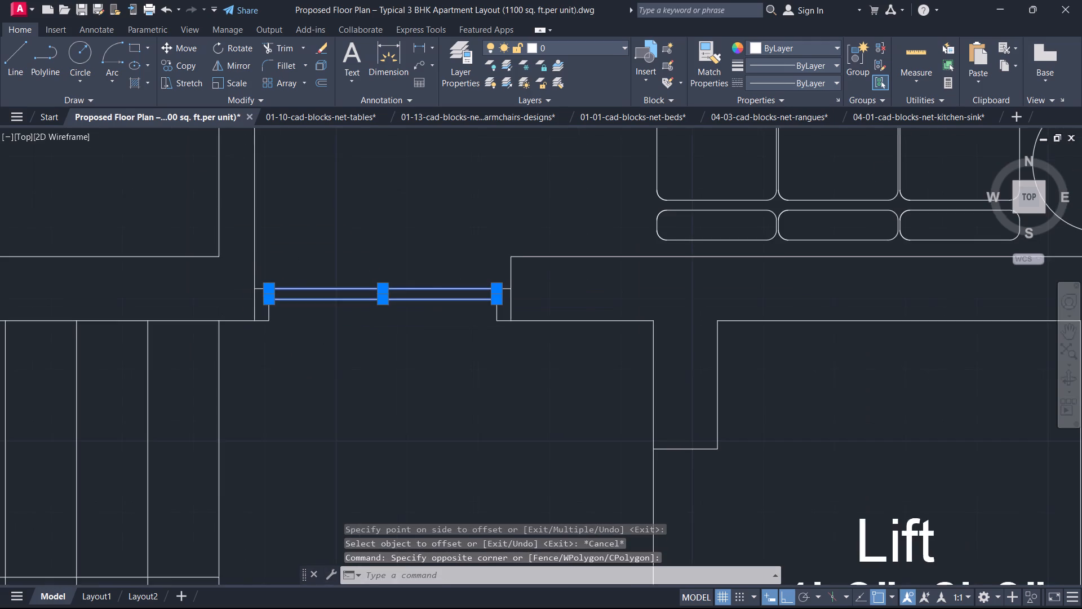
middle_click_drag(297, 285, 471, 319)
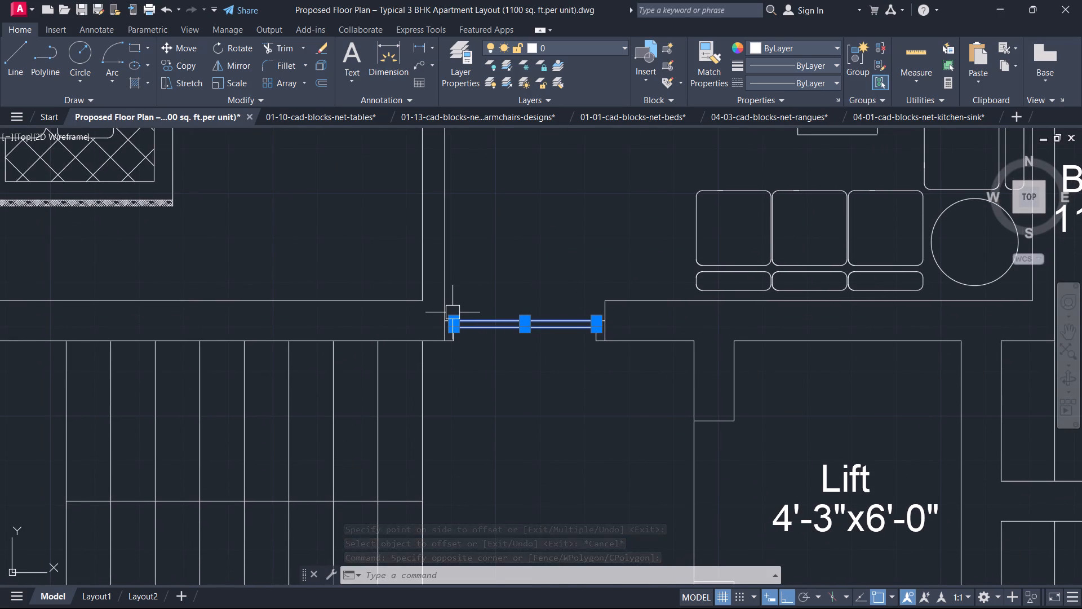
key("s")
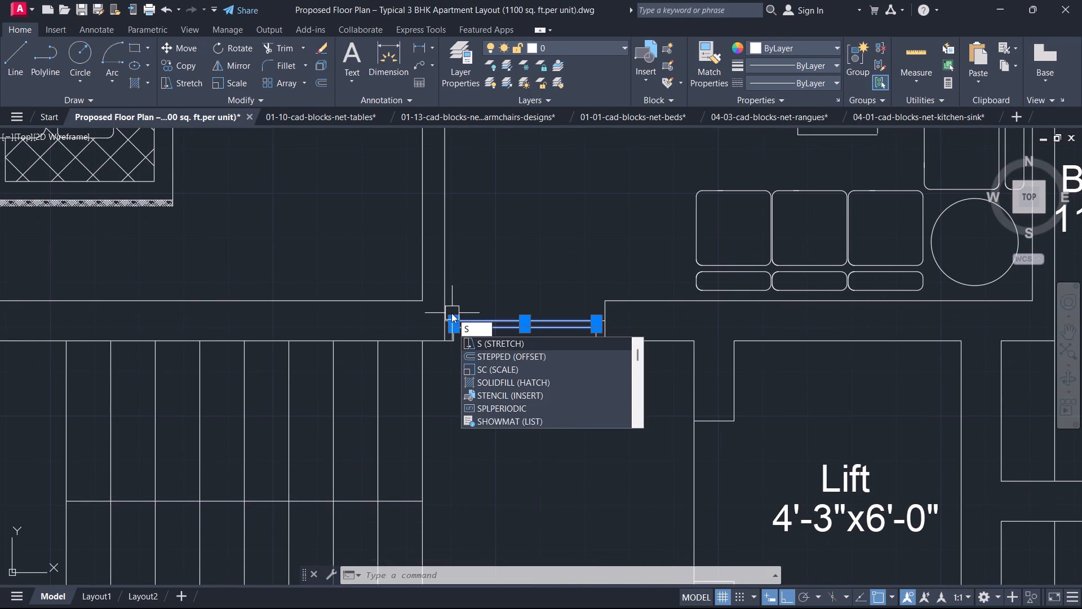
key("BackSpace")
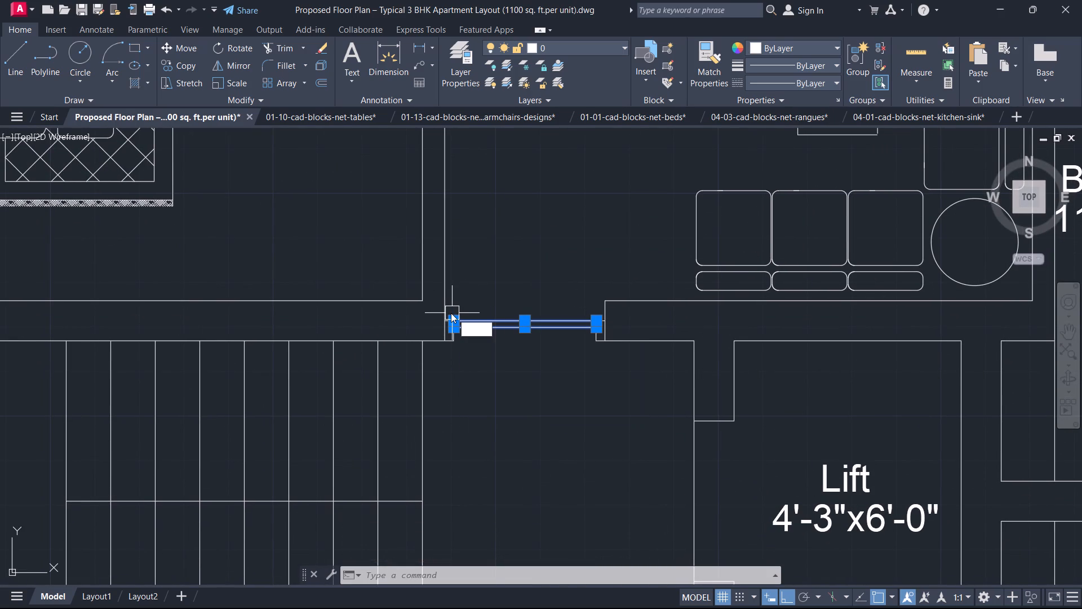
type("ro")
key("space")
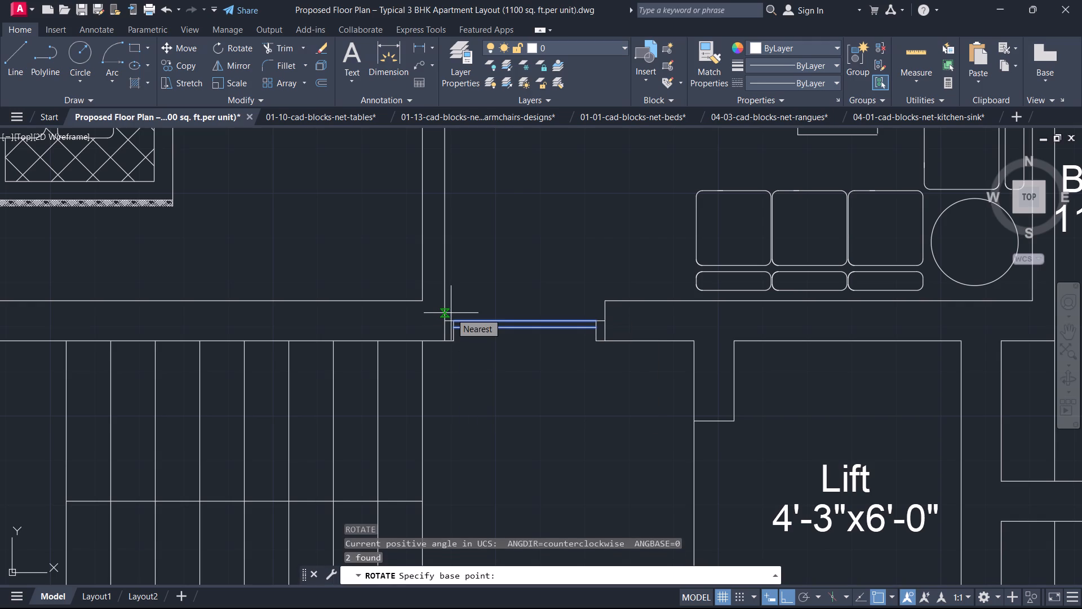
scroll(454, 320, "up", 2)
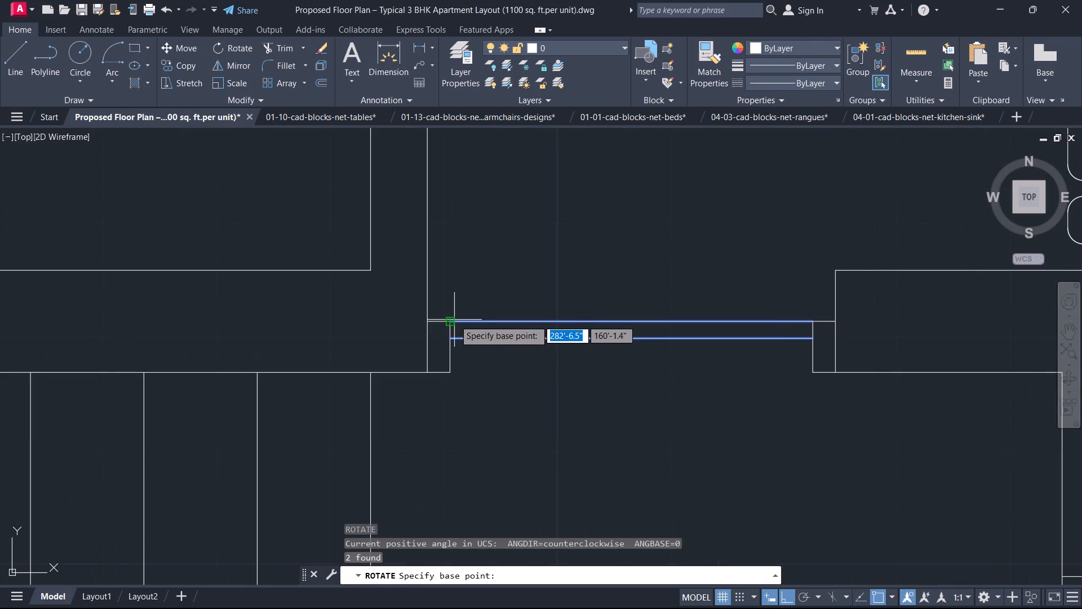
left_click(449, 322)
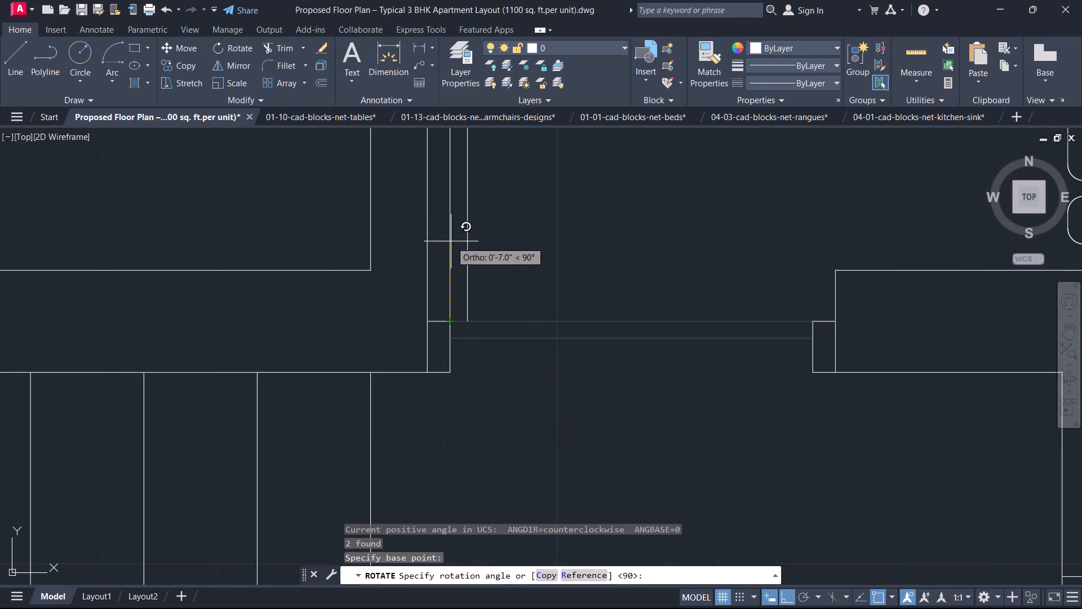
left_click(451, 241)
Close the hinge end of the entrance door leaf with a short line between its two long edges.
type("l")
key("space")
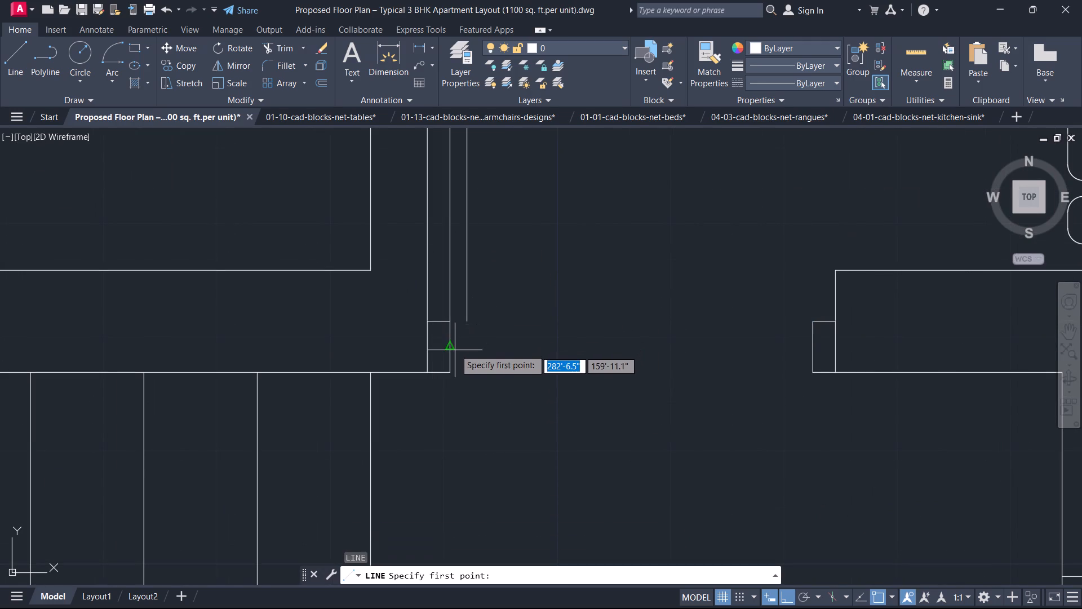
left_click(453, 325)
left_click(471, 320)
key("Escape")
Draw the entrance door's swing arc from the east jamb's inner north corner, centred on the west jamb hinge corner, spanning 90°.
scroll(468, 322, "down", 3)
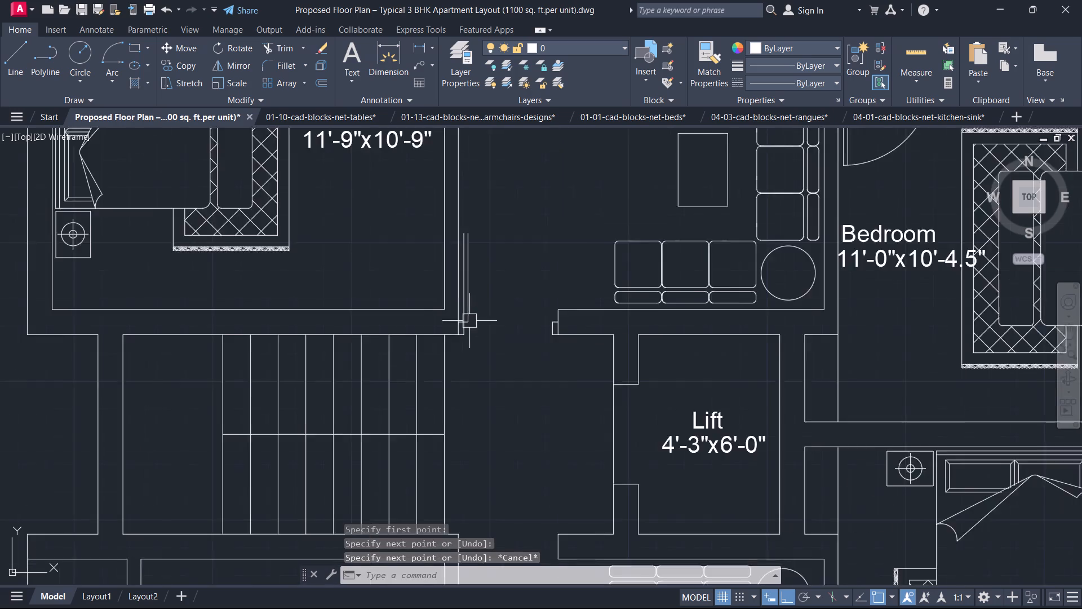
middle_click_drag(471, 319, 494, 385)
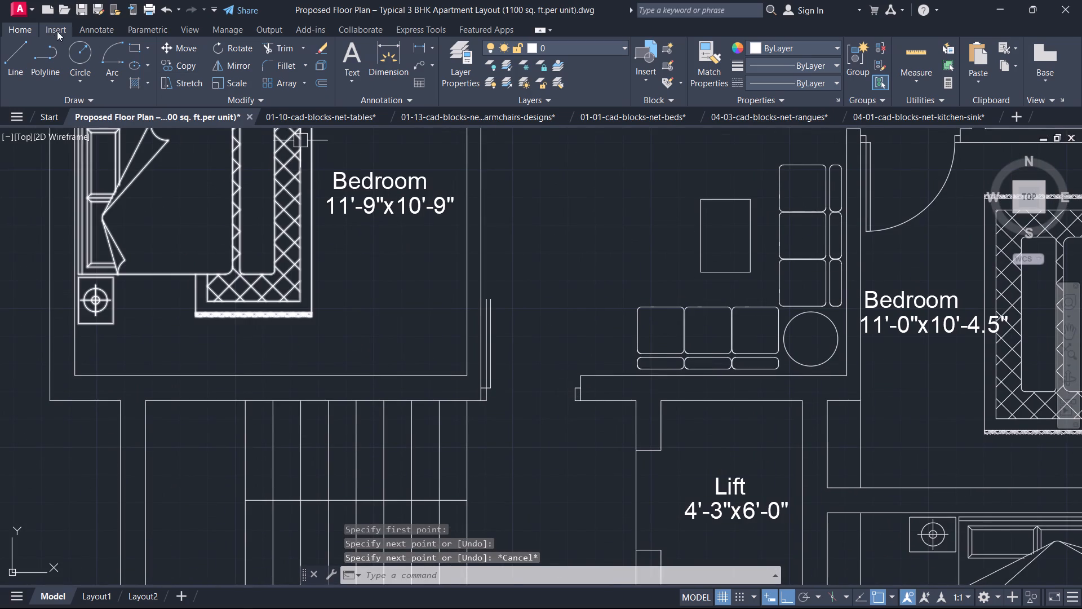
left_click(108, 43)
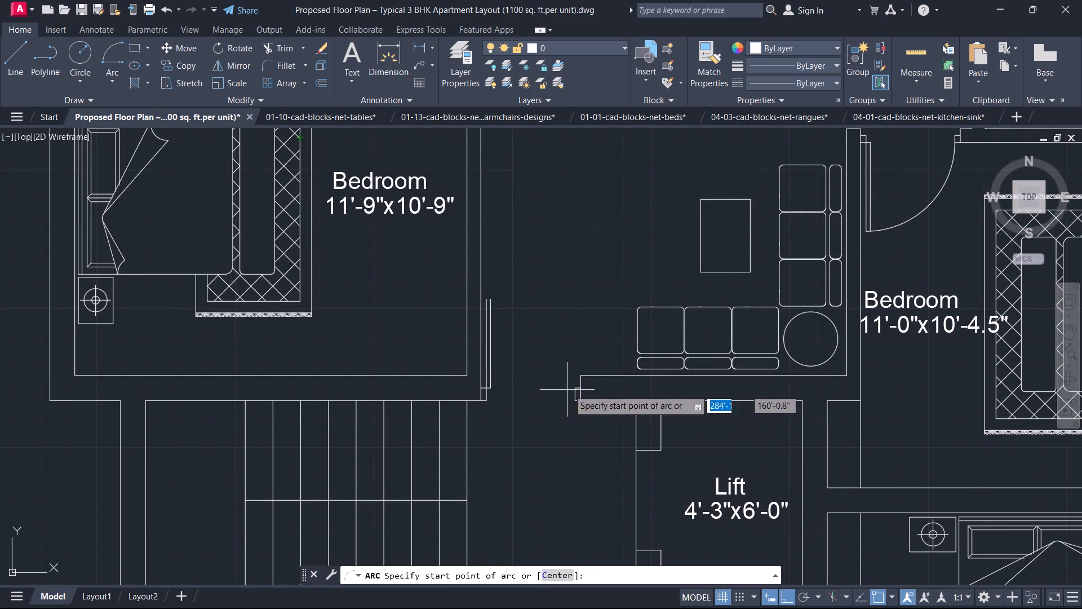
left_click(573, 390)
scroll(490, 391, "up", 4)
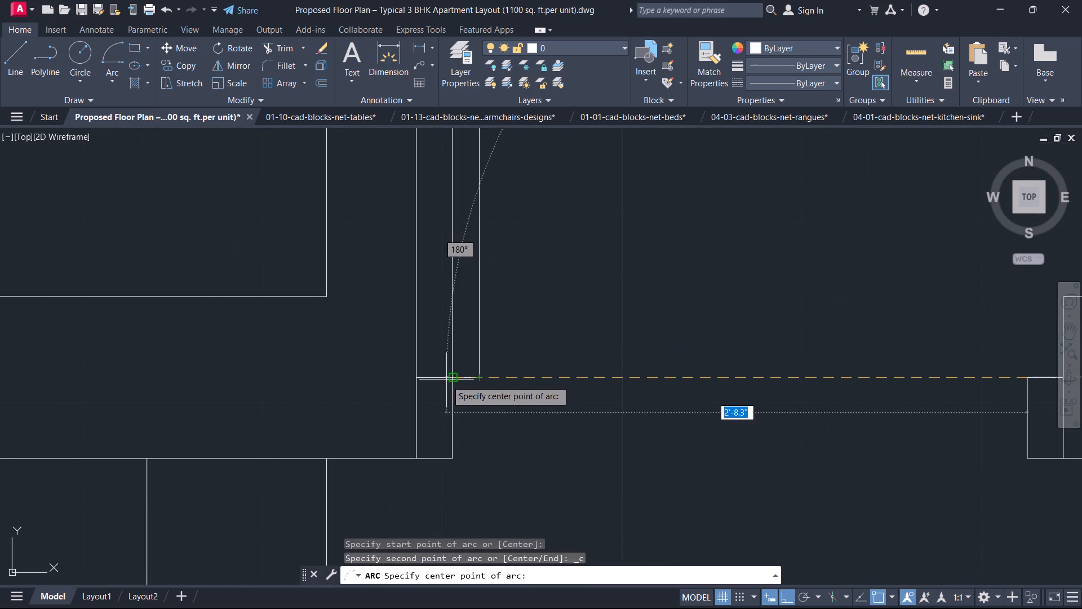
left_click(451, 378)
left_click(464, 306)
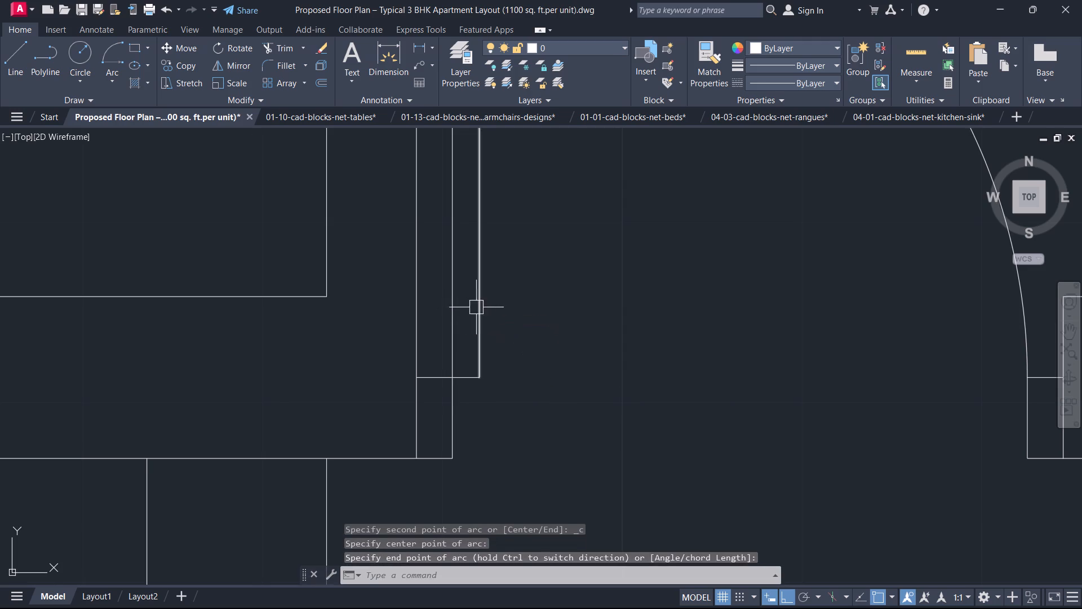
Trim the part of the upper entrance door leaf's east edge that projects beyond the swing arc.
scroll(496, 316, "down", 2)
middle_click_drag(496, 316, 577, 432)
scroll(513, 333, "down", 1)
scroll(581, 275, "up", 6)
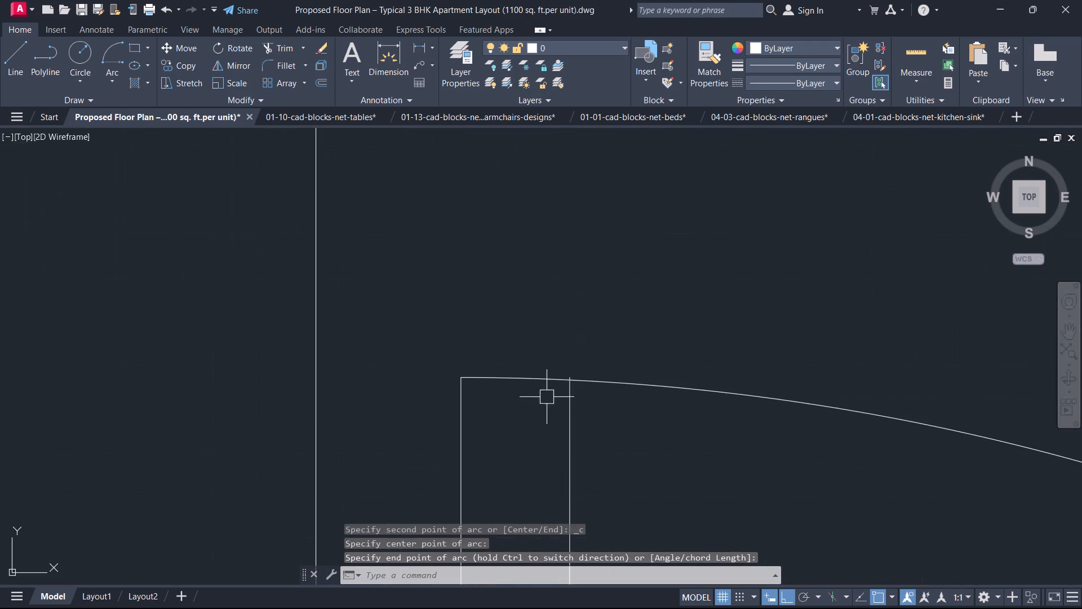
scroll(563, 392, "up", 2)
key("y")
key("r")
key("Escape")
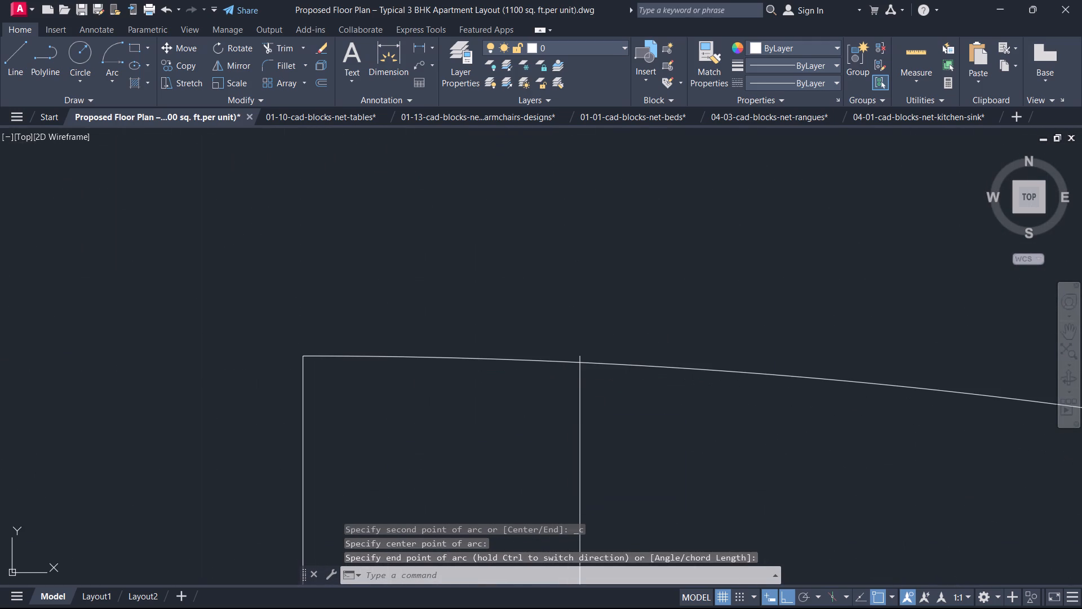
type("tr")
key("space")
scroll(586, 370, "up", 4)
left_click(579, 345)
left_click(496, 329)
key("Escape")
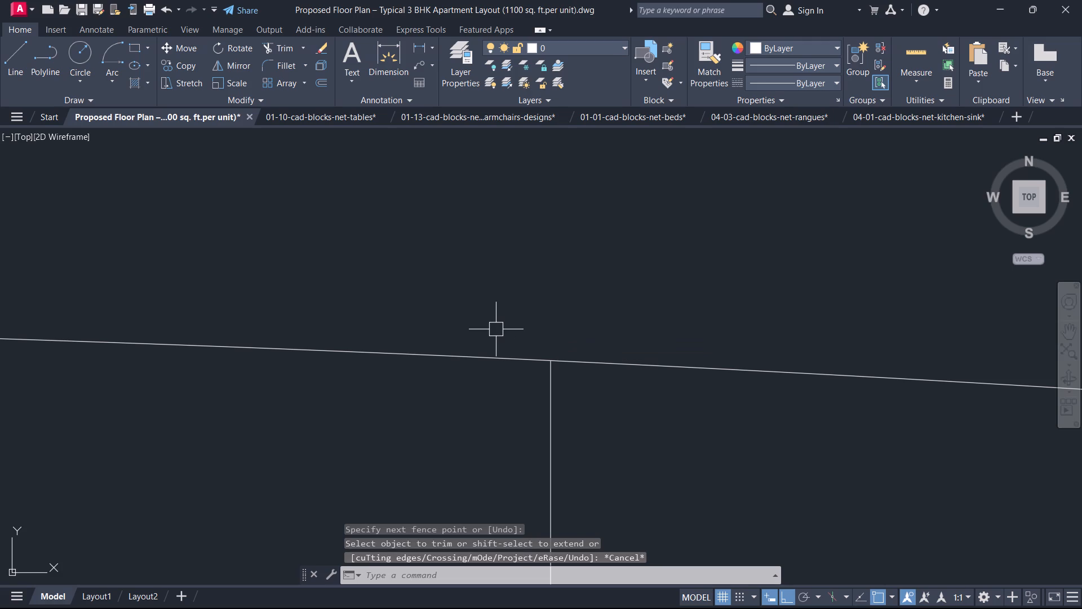
Draw the lower unit entrance's east jamb from the wall end's midpoint: 2" west, 4.5" north, and back to the wall's north corner.
scroll(487, 332, "down", 4)
scroll(570, 370, "up", 1)
scroll(570, 370, "down", 10)
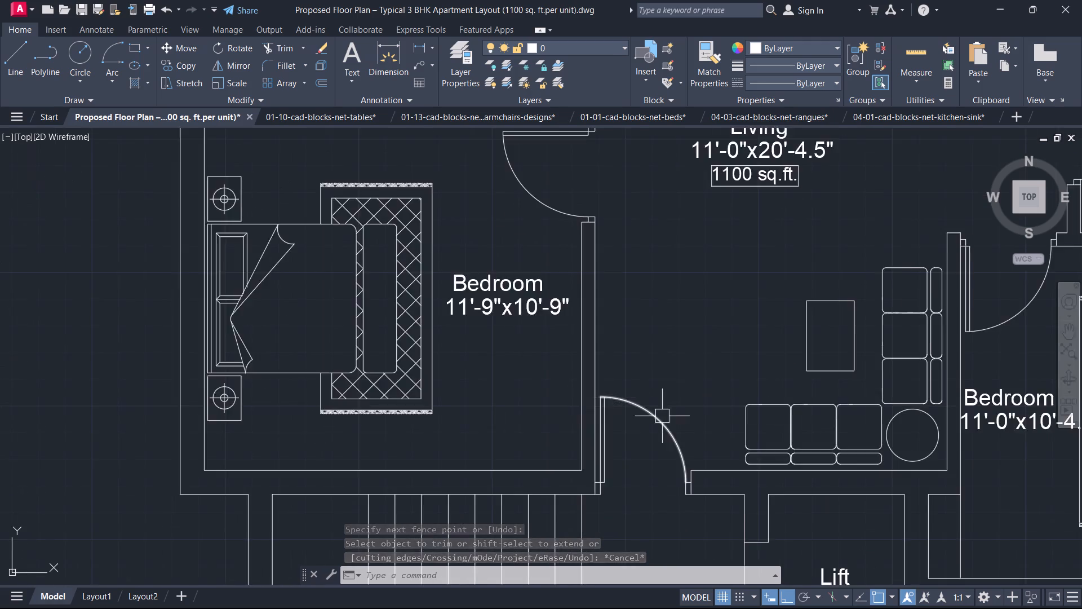
scroll(662, 416, "down", 1)
middle_click_drag(637, 389, 655, 251)
scroll(703, 465, "up", 1)
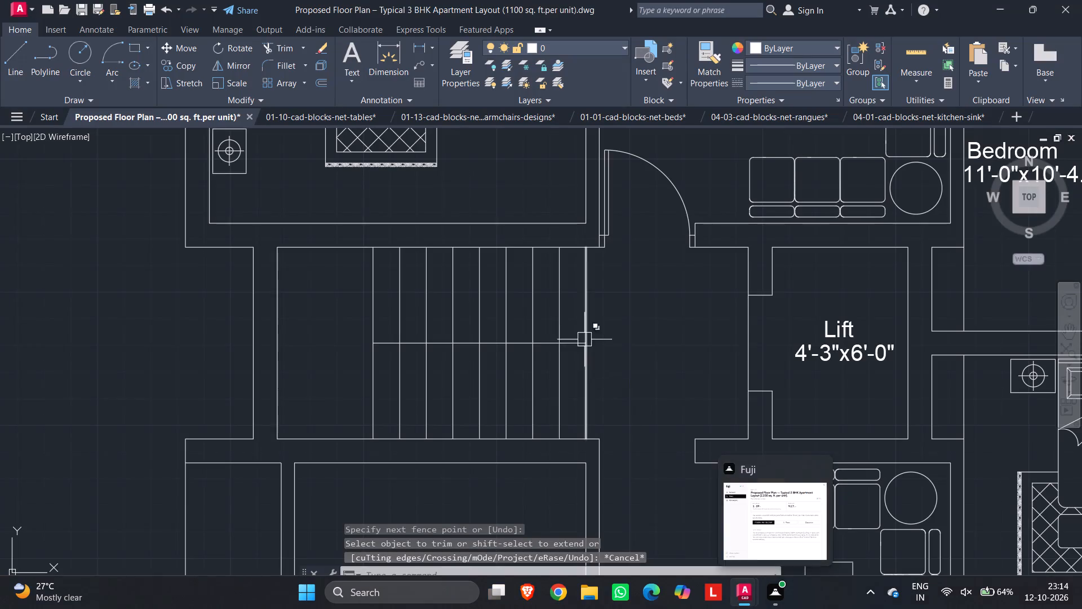
type("l")
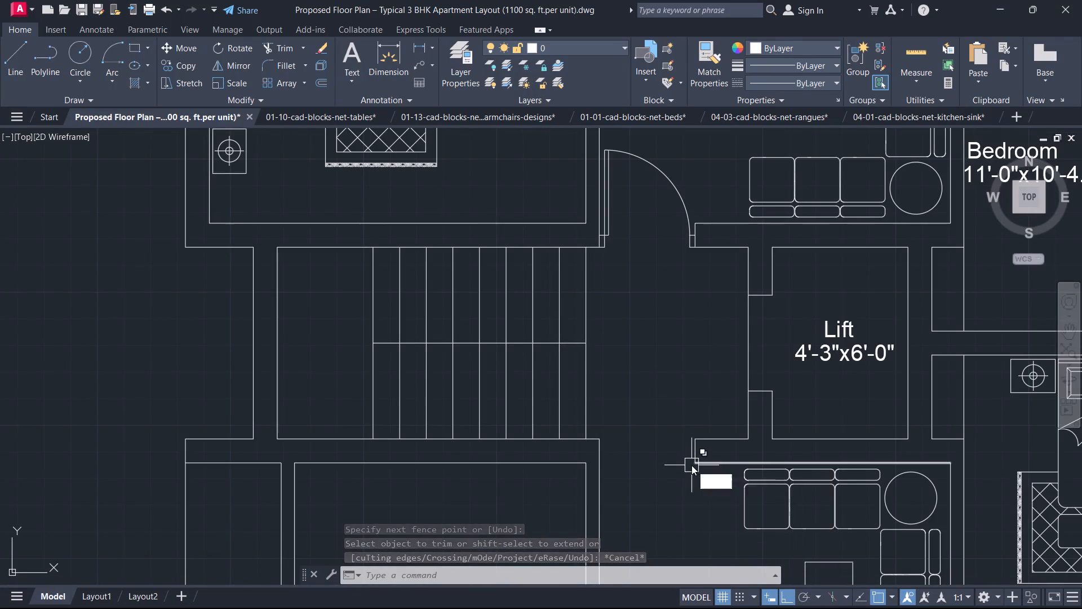
key("space")
scroll(691, 456, "up", 2)
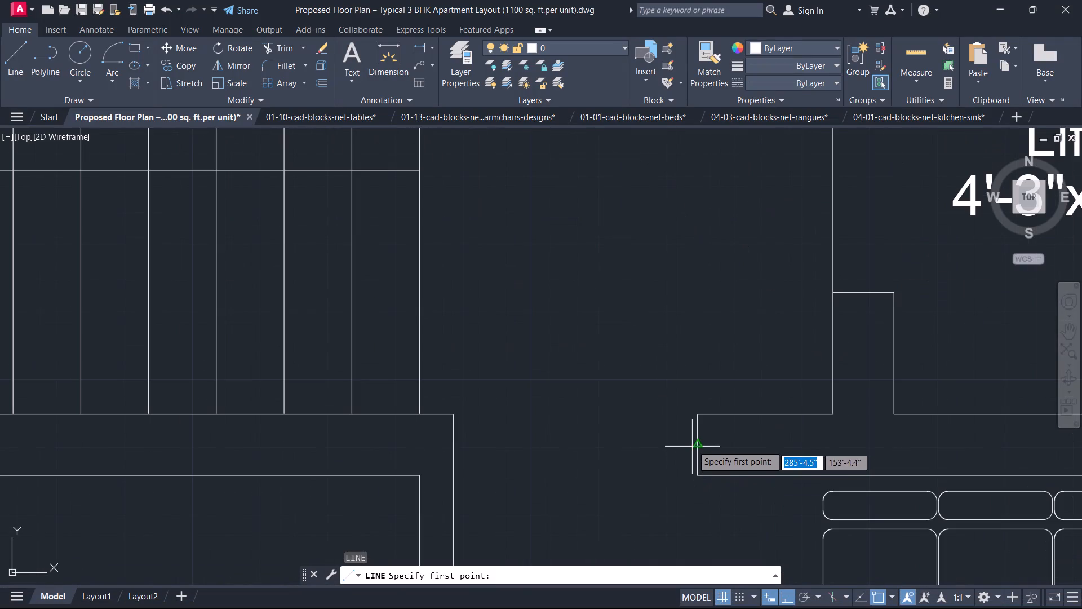
left_click(695, 442)
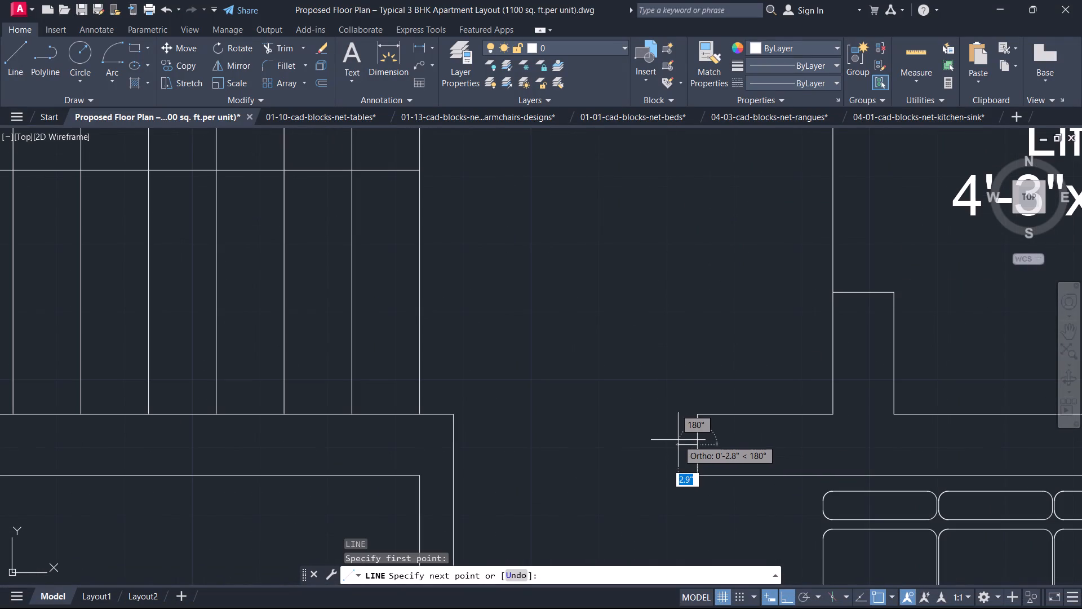
key("2")
key("Return")
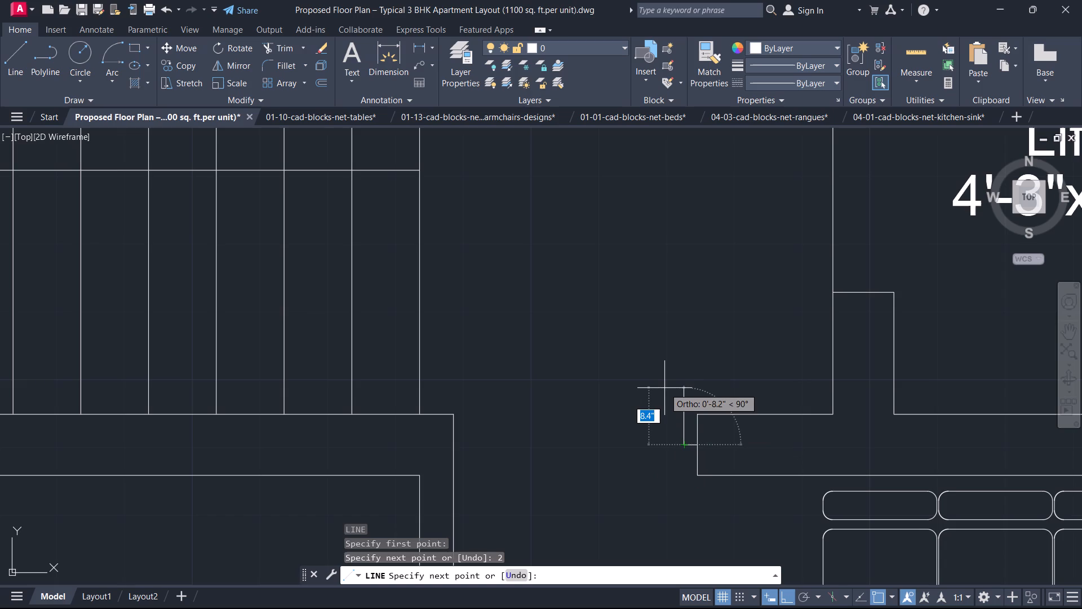
key("2")
key("BackSpace")
type("4.5")
key("Return")
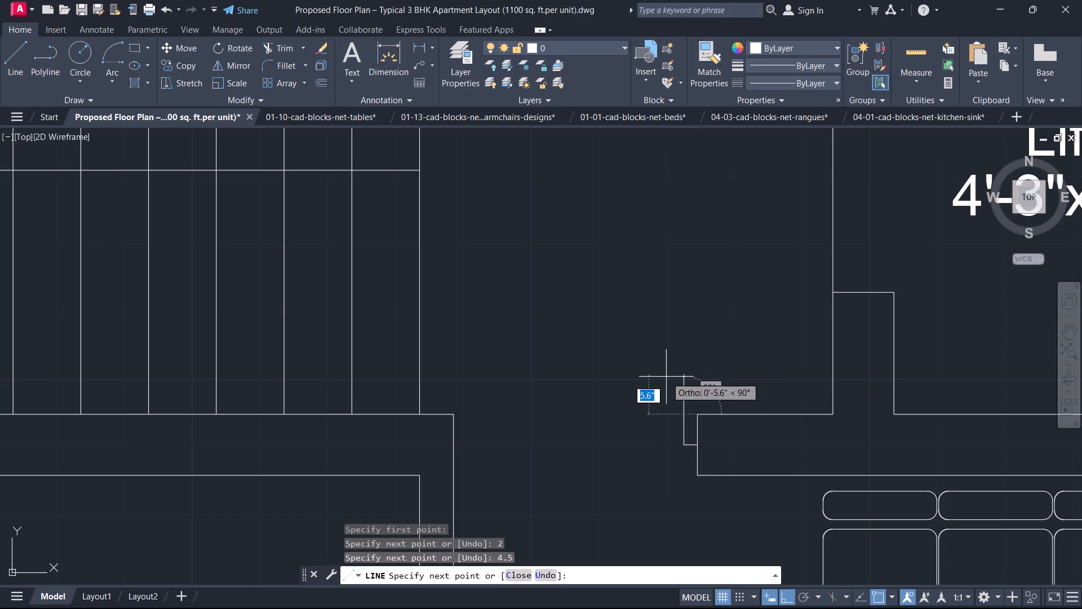
left_click(699, 411)
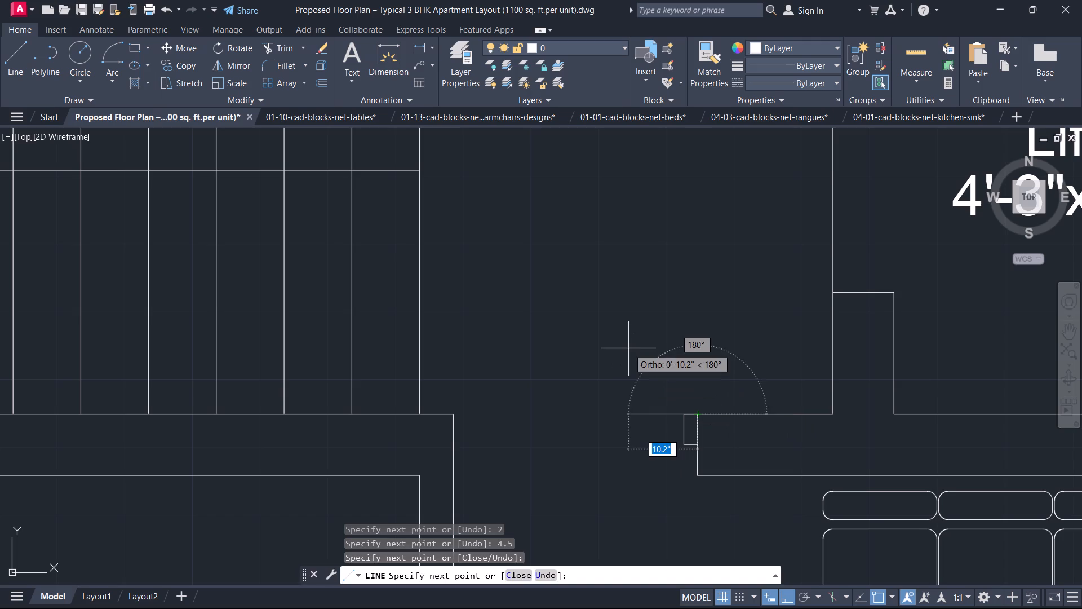
key("Escape")
Copy the three east jamb lines from the wall's north corner to the matching corner on the opening's west side.
scroll(671, 452, "up", 2)
left_click_drag(703, 453, 694, 422)
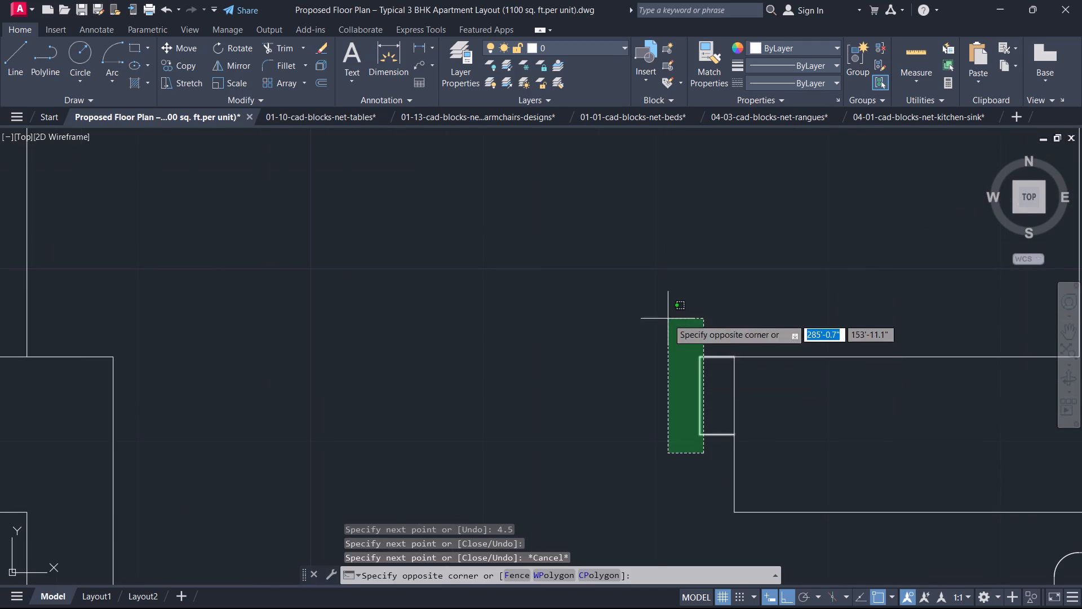
left_click(664, 314)
key("c")
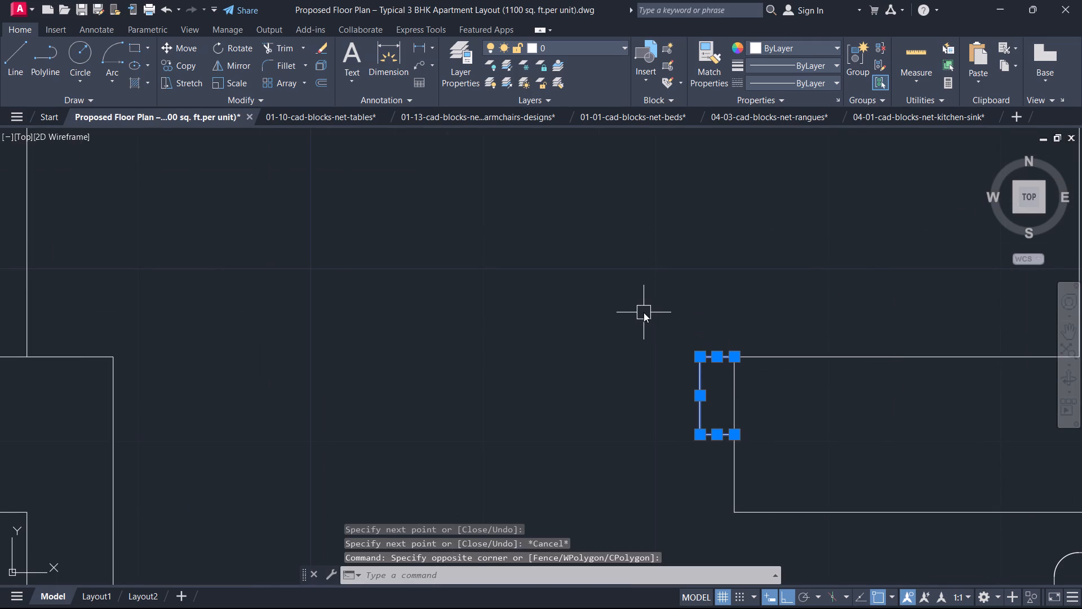
key("o")
key("space")
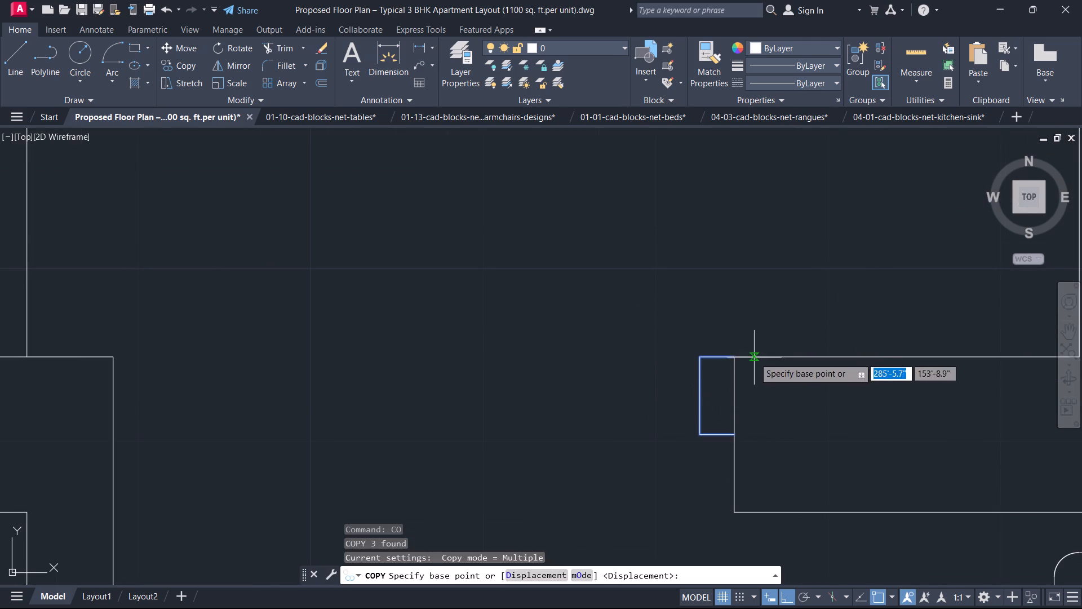
left_click(733, 355)
middle_click_drag(281, 288, 613, 355)
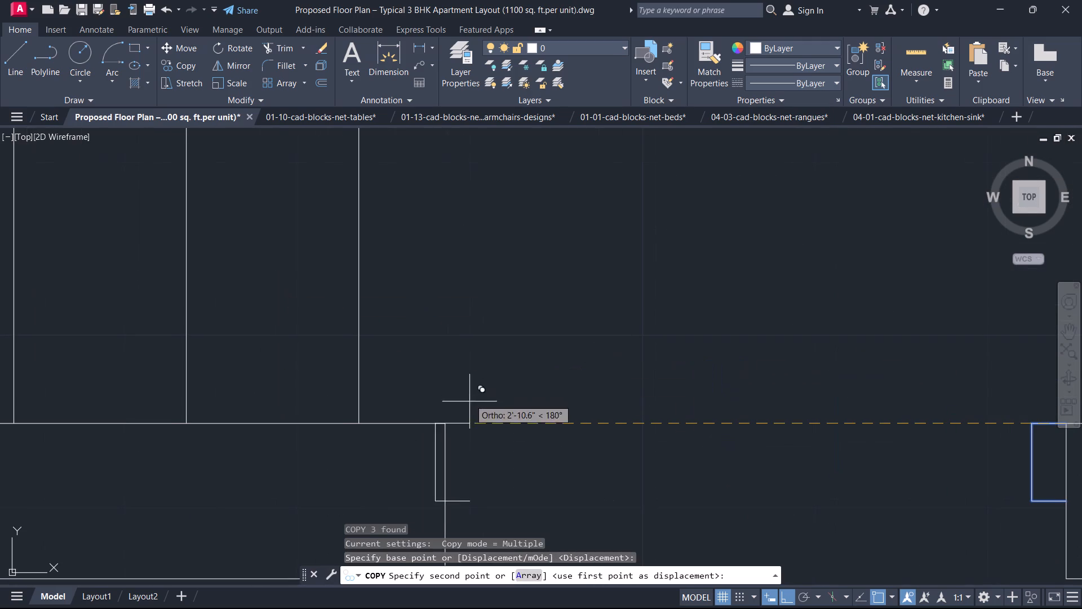
left_click(446, 425)
key("Escape")
Mirror the copied jamb about the west wall's end face so it projects into the opening, erasing the source lines.
left_click(401, 403)
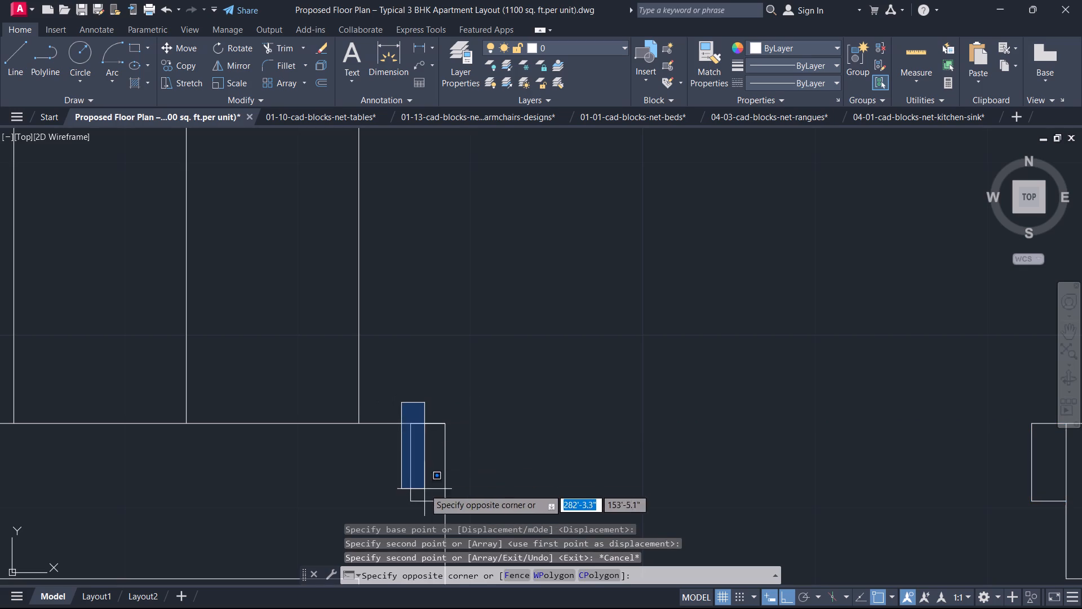
middle_click_drag(444, 498, 457, 392)
left_click(494, 409)
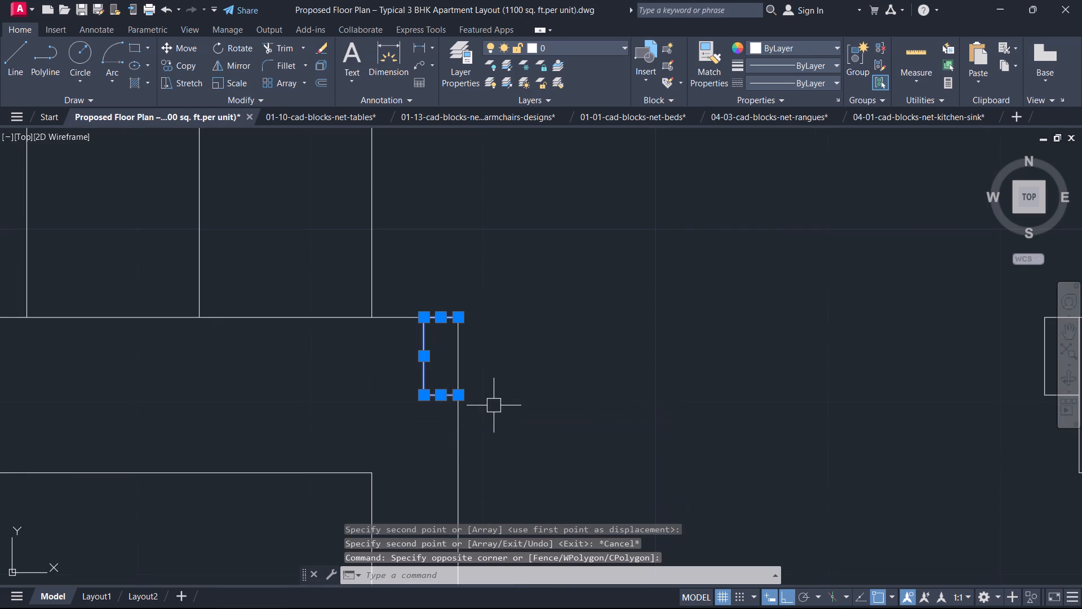
key("m")
key("i")
key("space")
left_click(460, 383)
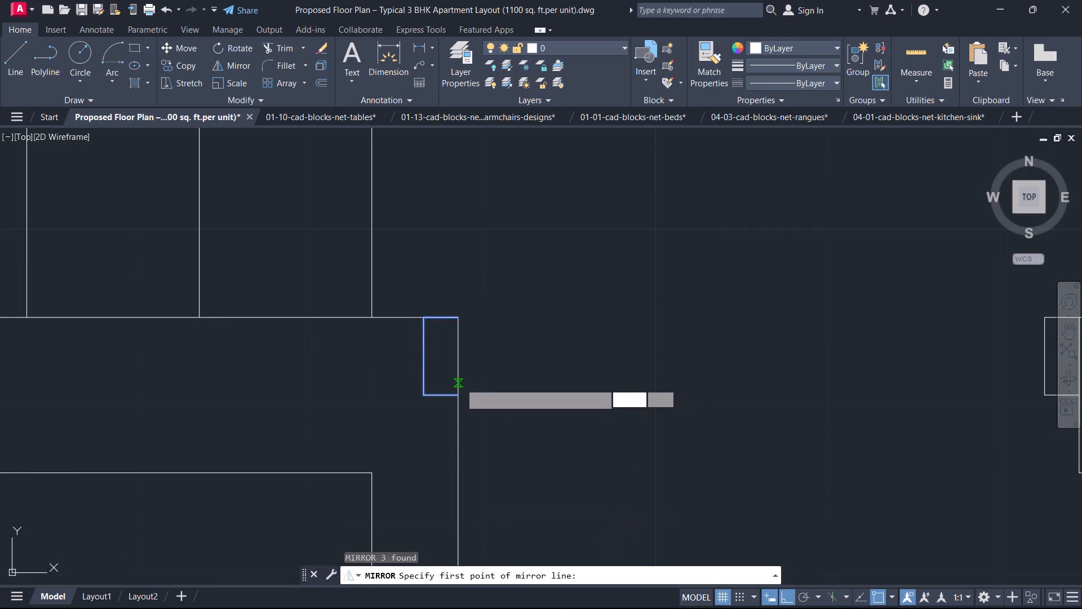
left_click(456, 348)
left_click_drag(473, 382, 456, 348)
key("Escape")
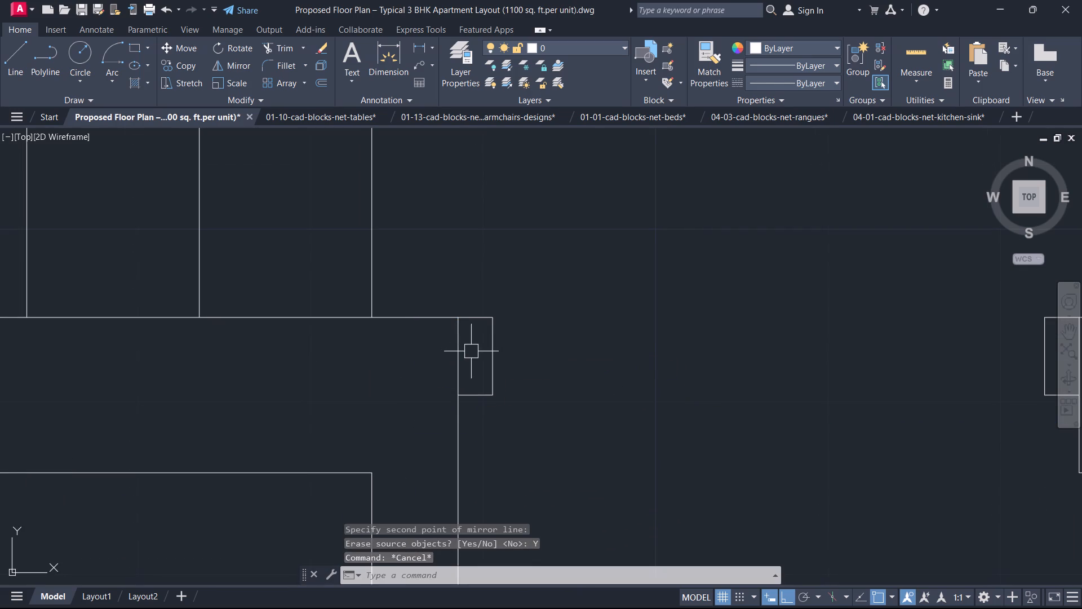
Draw a line across the lower unit's entrance opening between the two jambs' inner south corners.
scroll(493, 354, "down", 2)
middle_click_drag(494, 354, 386, 336)
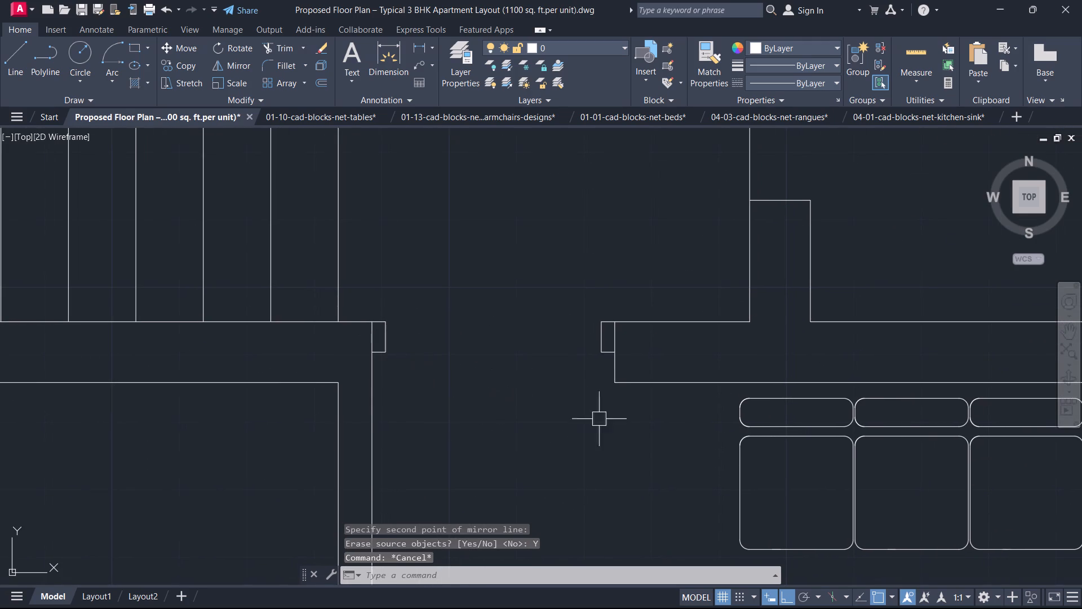
type("l")
key("space")
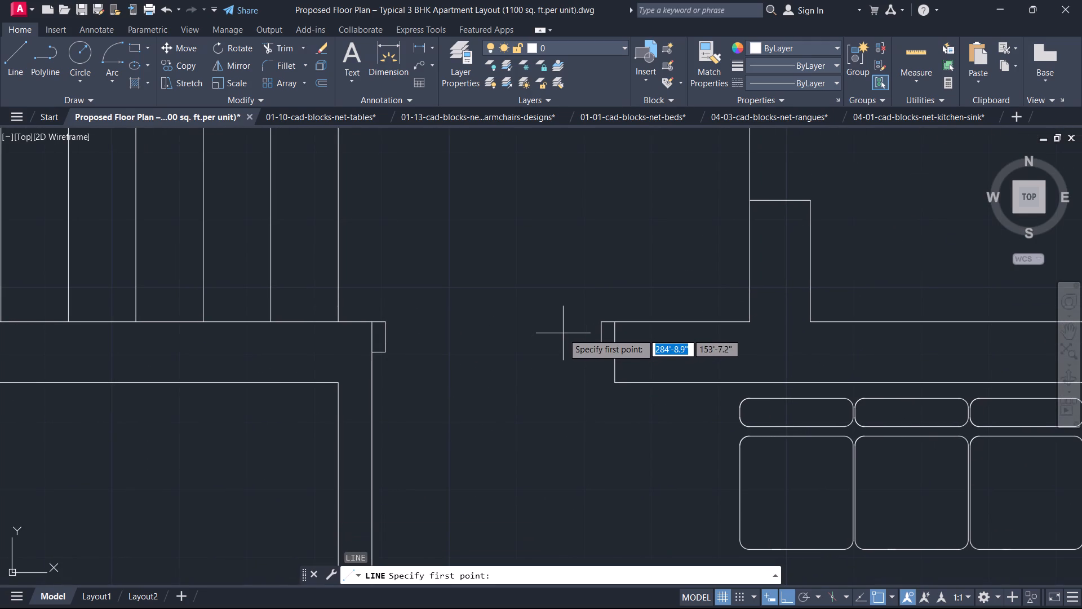
left_click(598, 350)
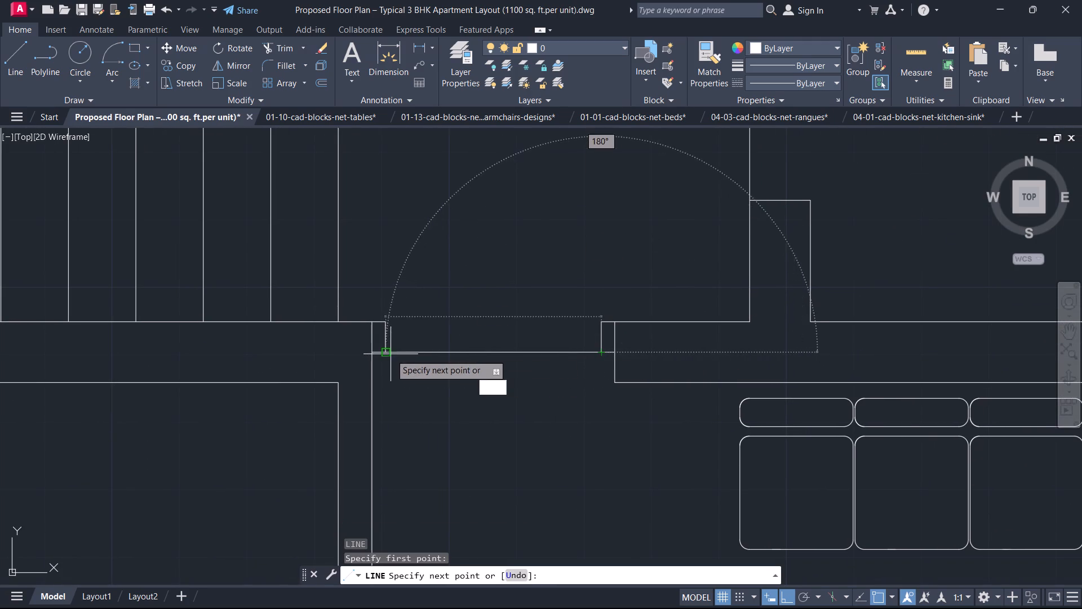
left_click(390, 355)
key("Escape")
Offset the line across the lower entrance opening by 1.5" to the north to form the door leaf's thickness.
type("o")
key("space")
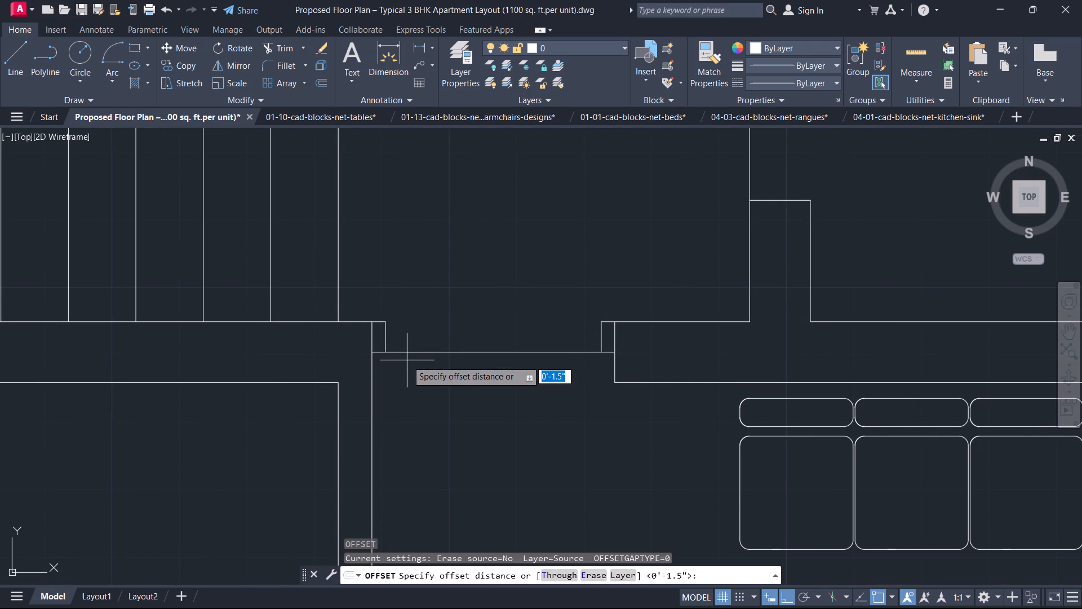
key("1")
type(".5")
key("Return")
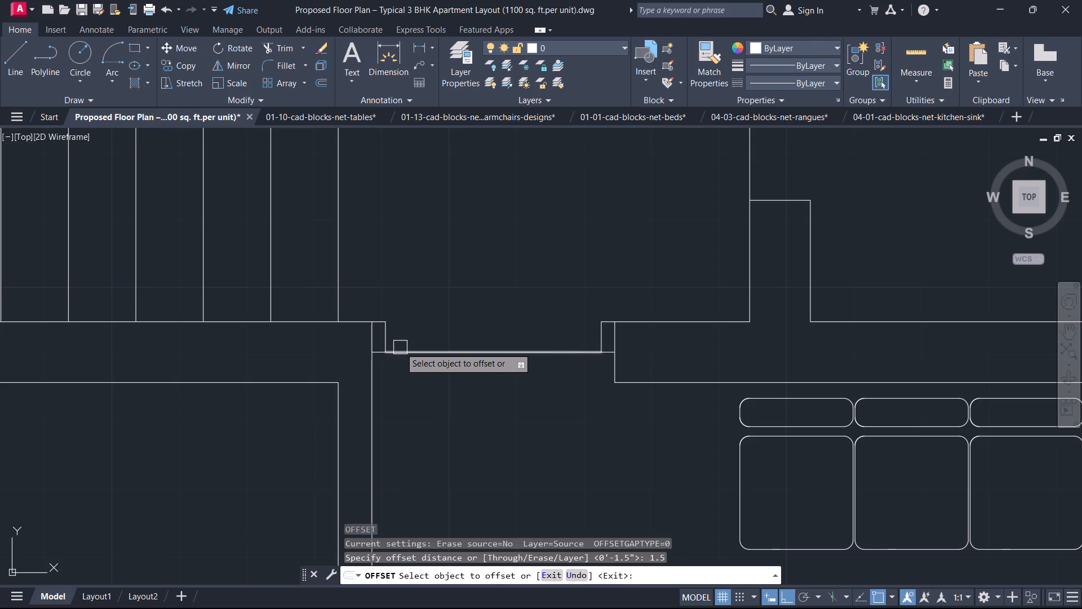
left_click(414, 351)
left_click(421, 330)
key("Escape")
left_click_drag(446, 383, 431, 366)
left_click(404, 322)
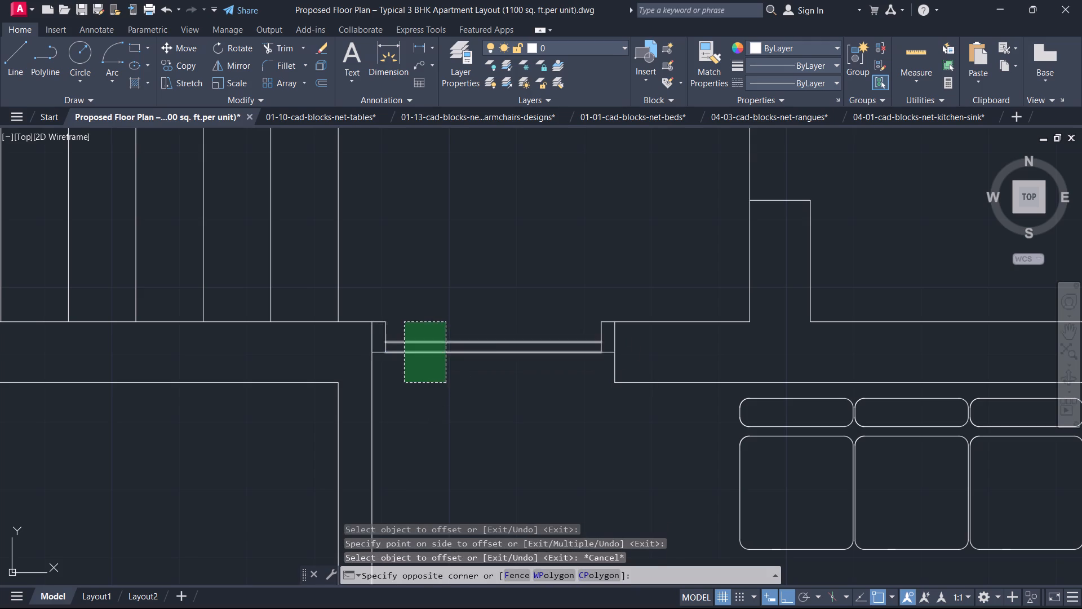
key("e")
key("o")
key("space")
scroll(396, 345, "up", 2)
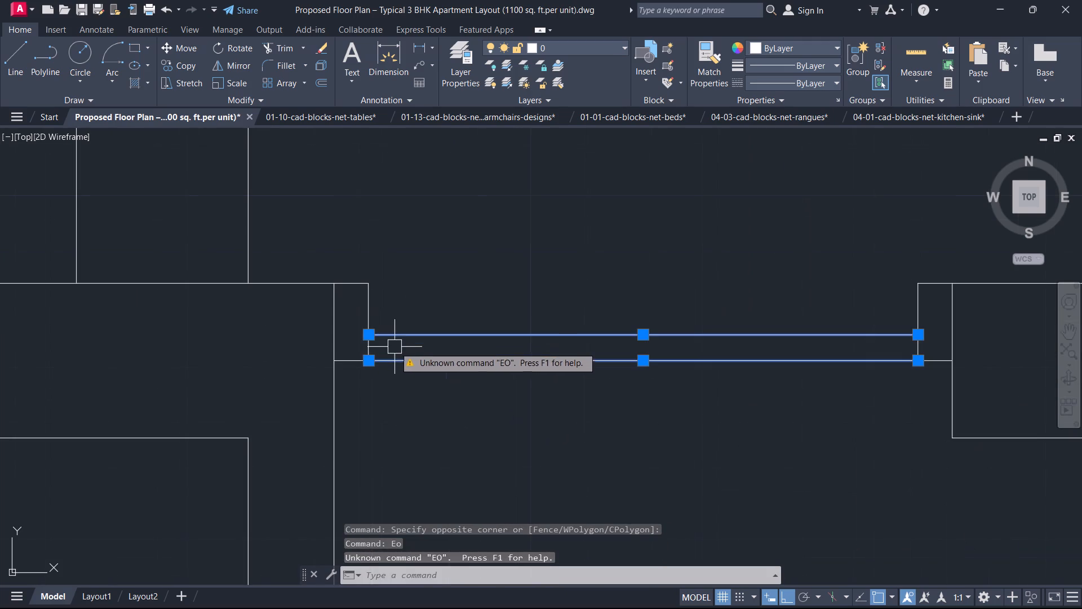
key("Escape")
Rotate both door leaf lines 90° clockwise about the west jamb's inner south corner so the leaf opens southward into the lower unit.
left_click_drag(420, 383, 411, 364)
left_click_drag(398, 326, 398, 317)
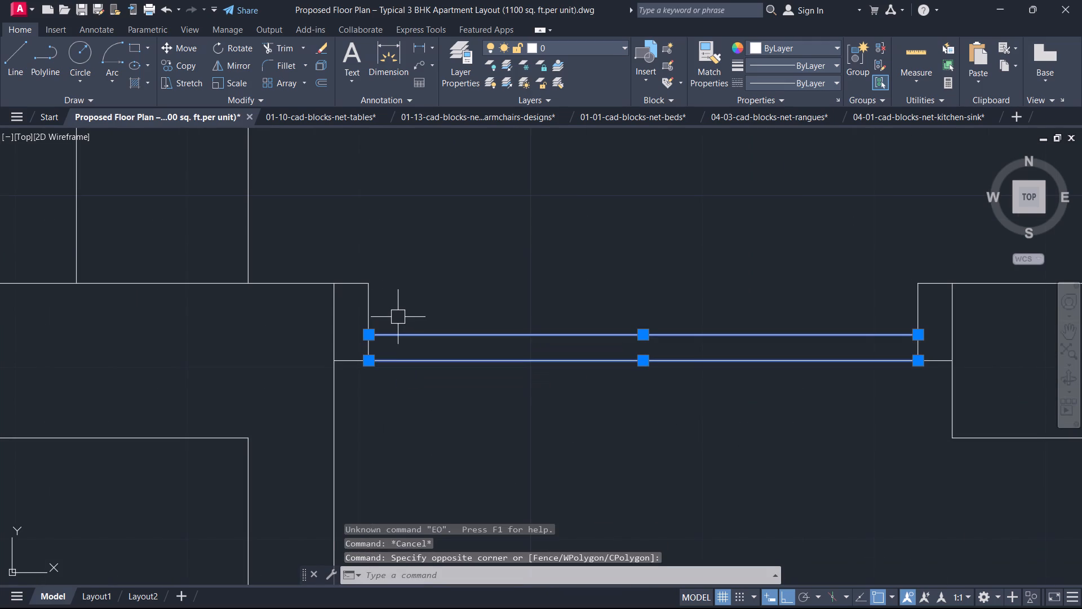
key("r")
type("o")
key("space")
scroll(370, 363, "up", 1)
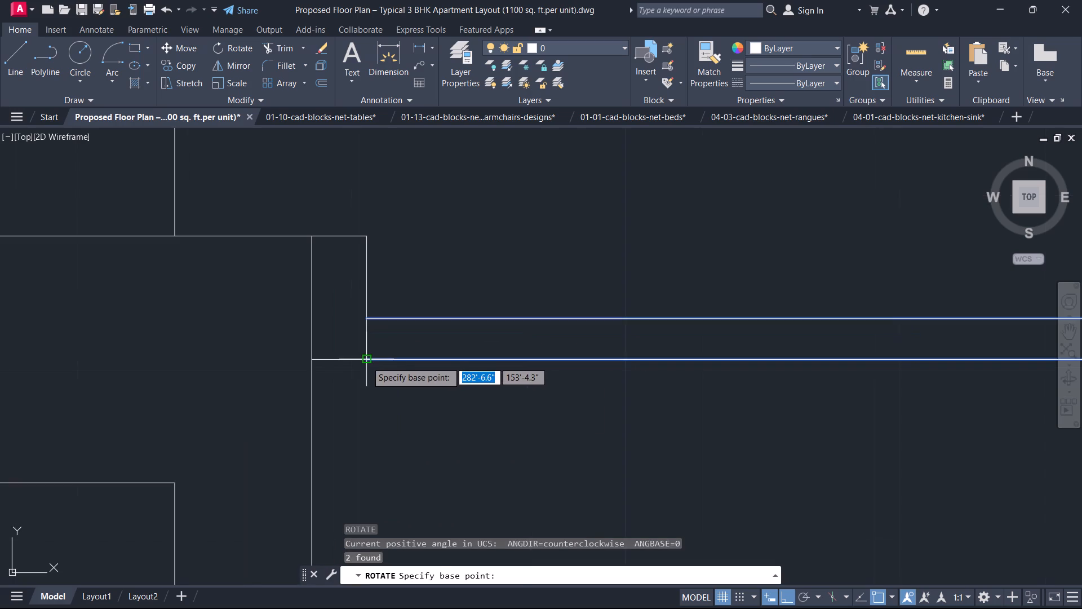
left_click(366, 361)
left_click(363, 396)
scroll(366, 418, "down", 1)
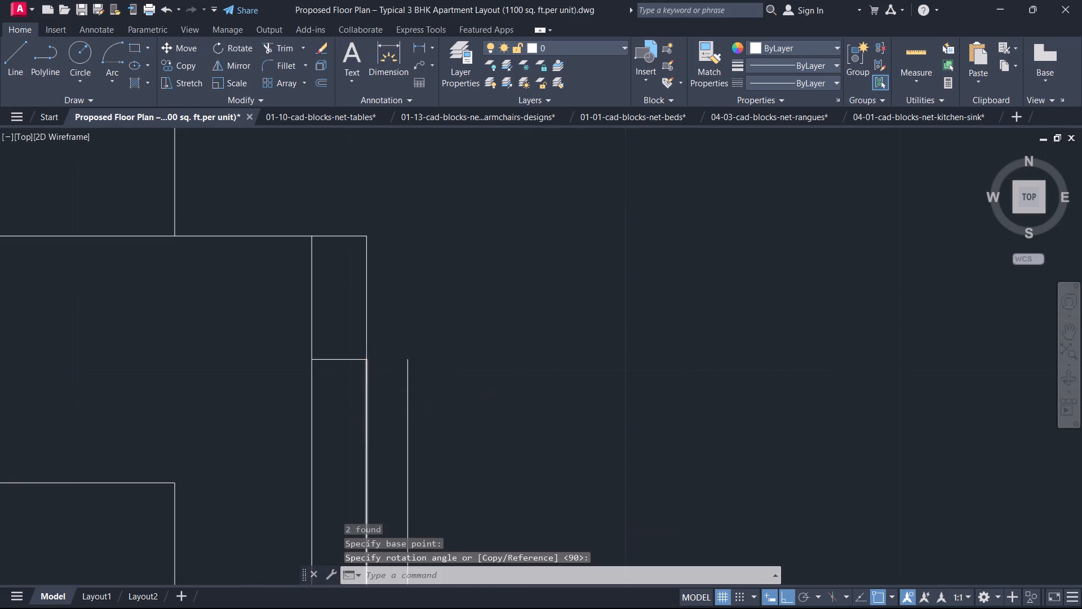
scroll(366, 418, "down", 2)
middle_click_drag(367, 420, 441, 305)
key("Escape")
Close the hinge end of the lower entrance door leaf with a short line between its two long edges.
type("l")
key("space")
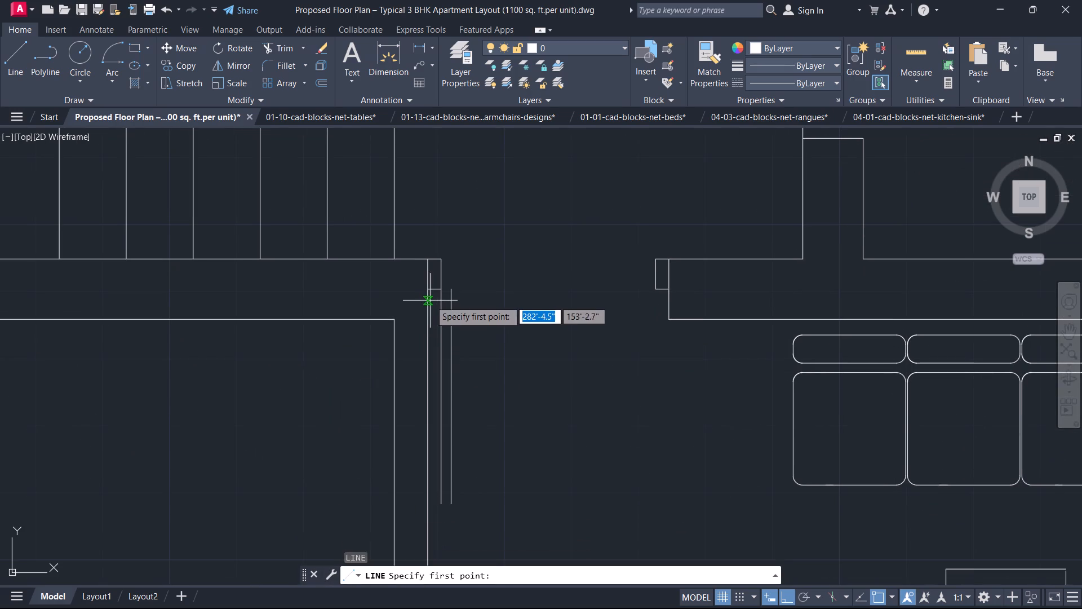
scroll(432, 321, "down", 2)
middle_click_drag(432, 331, 406, 452)
scroll(406, 452, "up", 4)
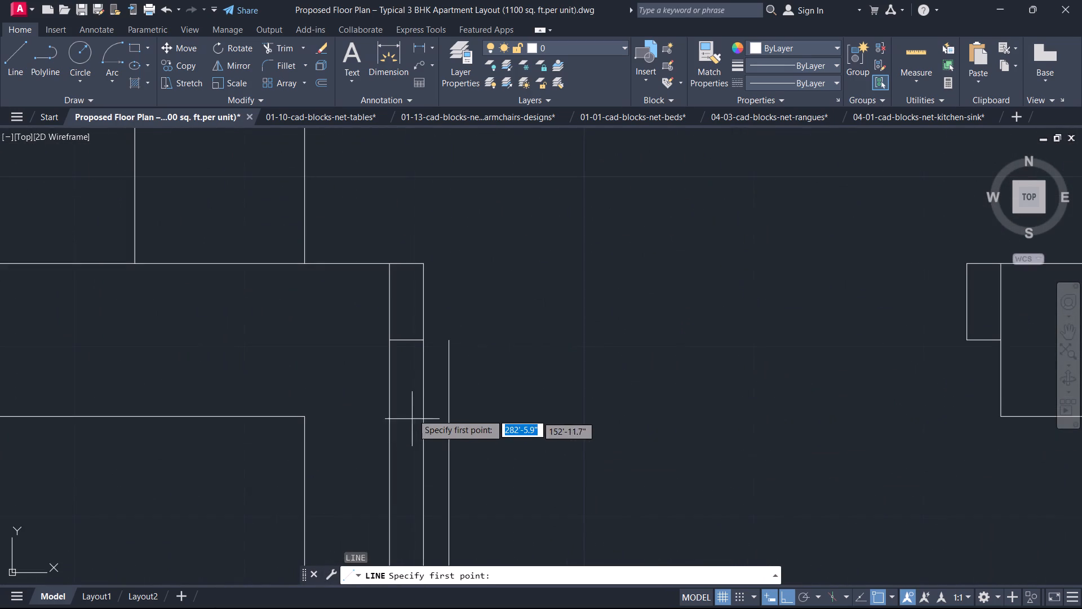
left_click(422, 340)
left_click(446, 341)
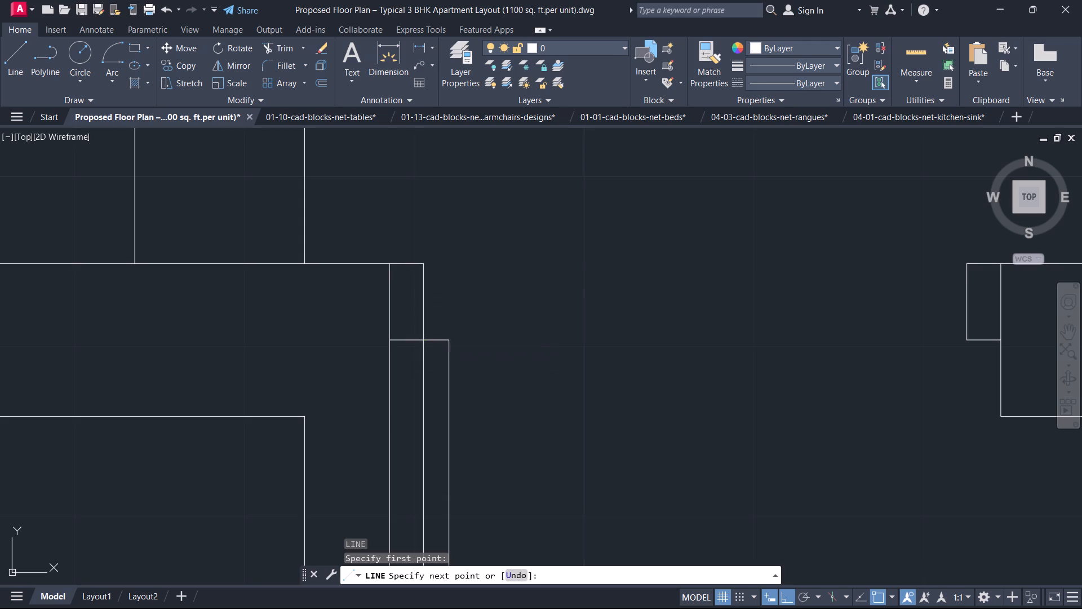
key("Escape")
Draw the lower entrance door's swing arc from the leaf's free end, centred on the hinge, to the east jamb.
scroll(446, 360, "down", 2)
middle_click_drag(445, 364, 464, 187)
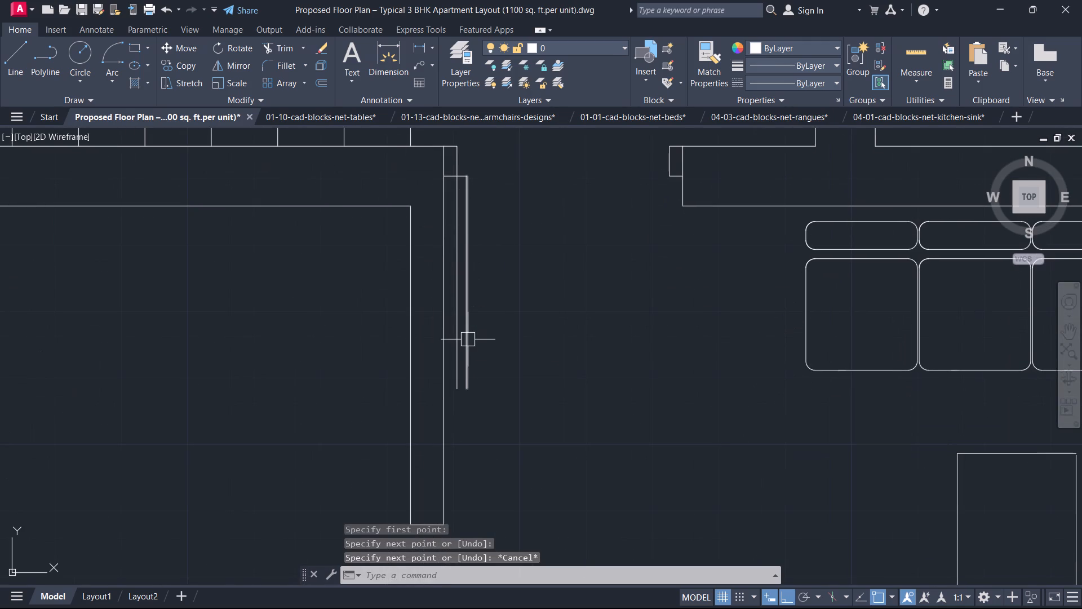
left_click(112, 65)
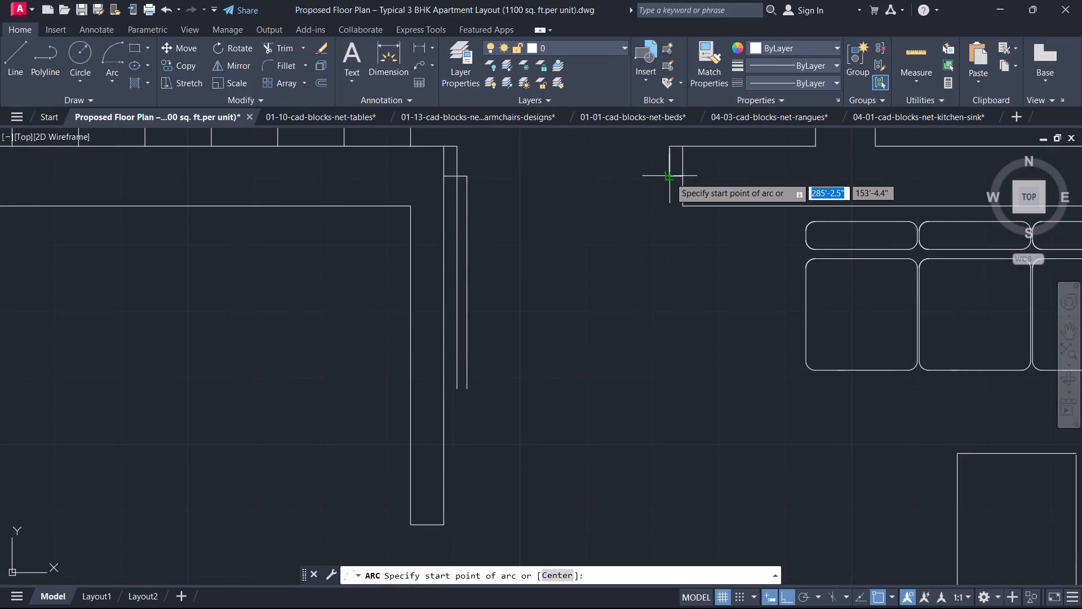
left_click(453, 390)
left_click(460, 175)
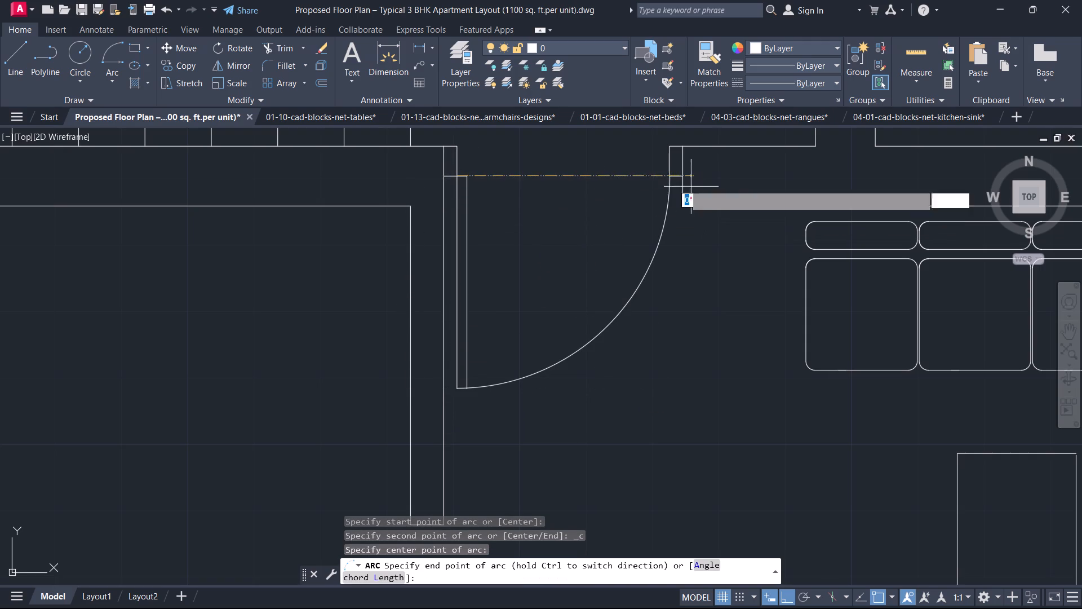
left_click(672, 175)
key("Escape")
Trim the lower entrance door leaf's east edge where it overshoots the swing arc.
scroll(464, 398, "up", 3)
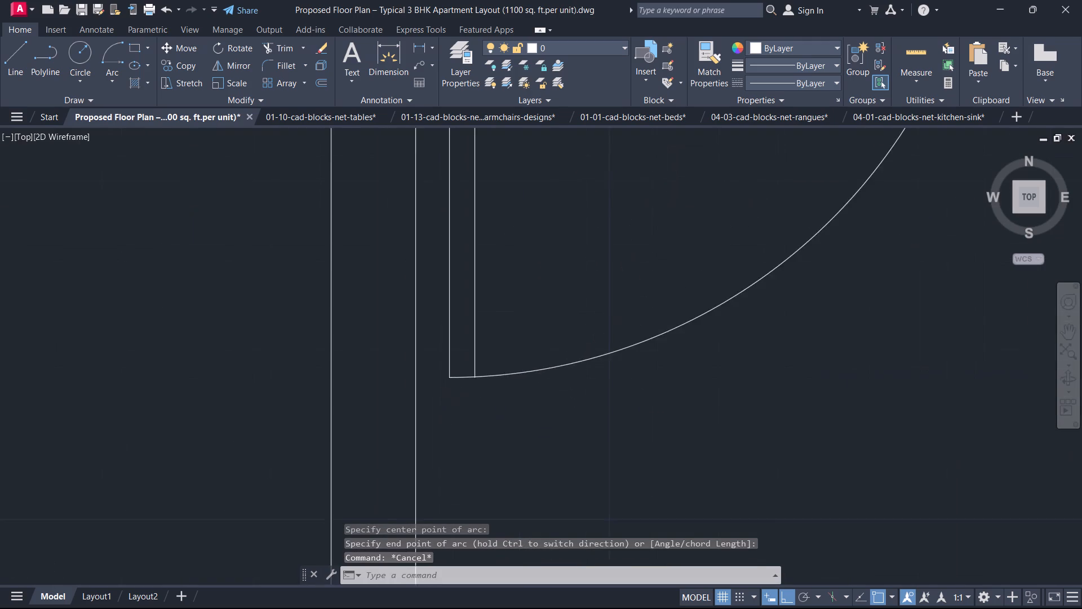
scroll(480, 375, "up", 7)
type("tr")
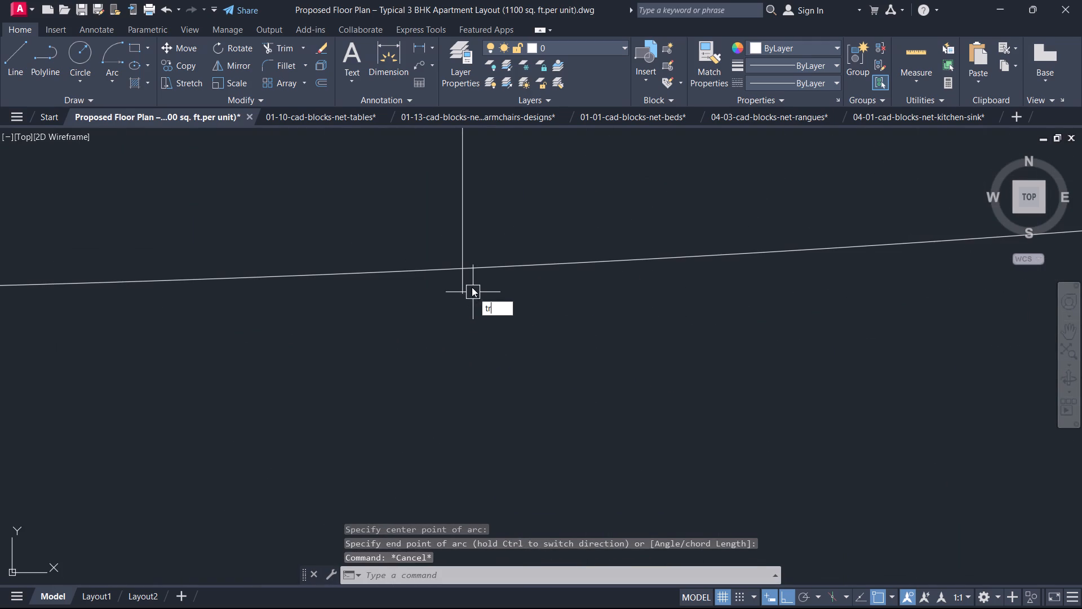
key("space")
left_click(471, 283)
left_click(448, 284)
key("Escape")
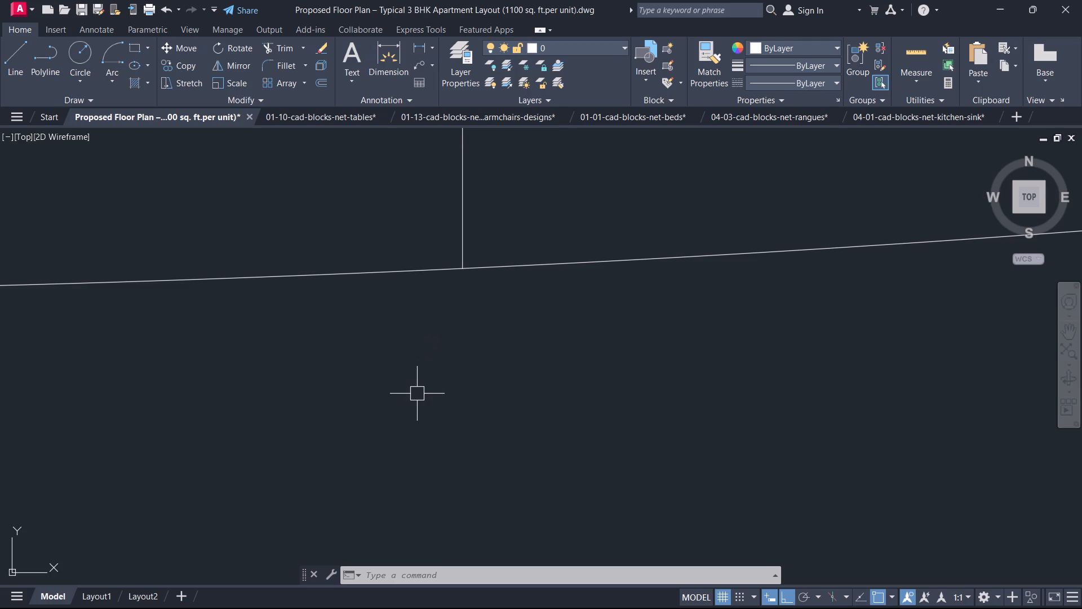
Offset the west face of the short wall beside the lower entrance door by 1' to the west for the kitchen cupboard.
scroll(407, 409, "down", 14)
scroll(402, 411, "up", 1)
scroll(402, 411, "down", 1)
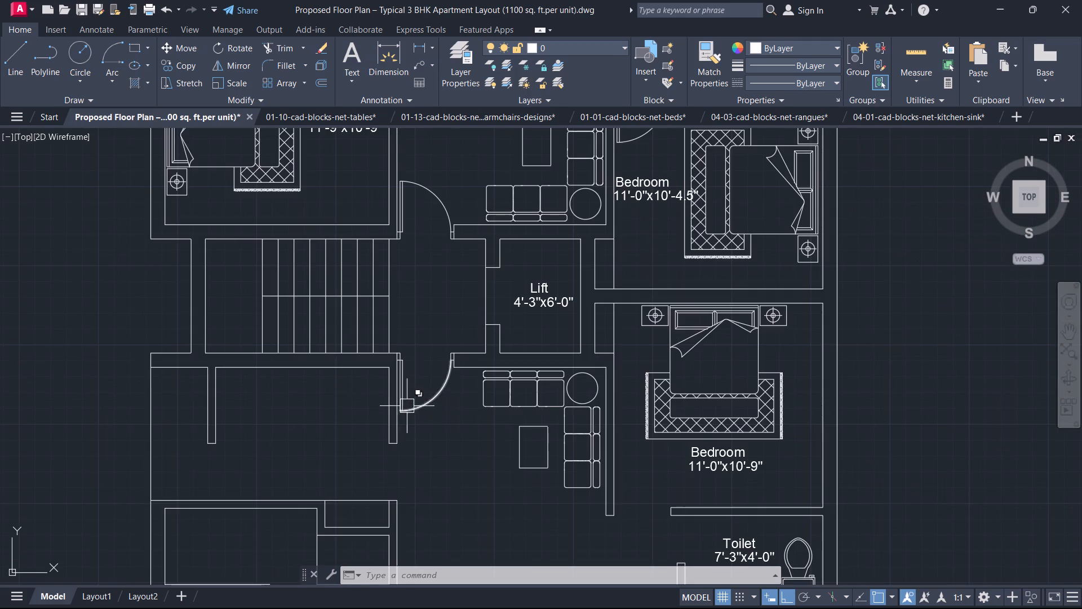
middle_click_drag(467, 289, 562, 274)
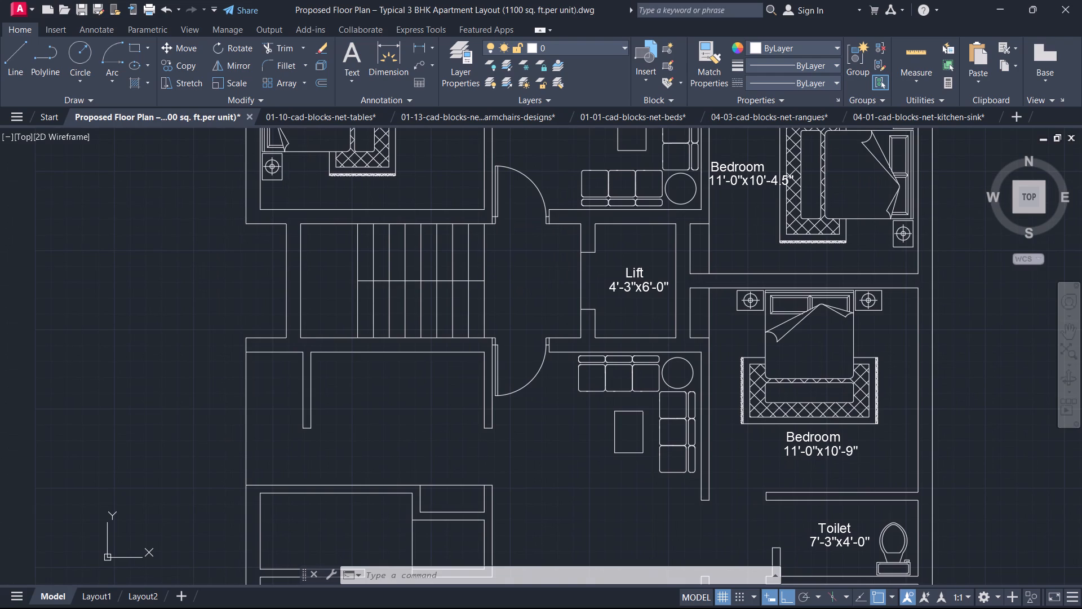
middle_click_drag(498, 352, 518, 352)
scroll(531, 352, "down", 1)
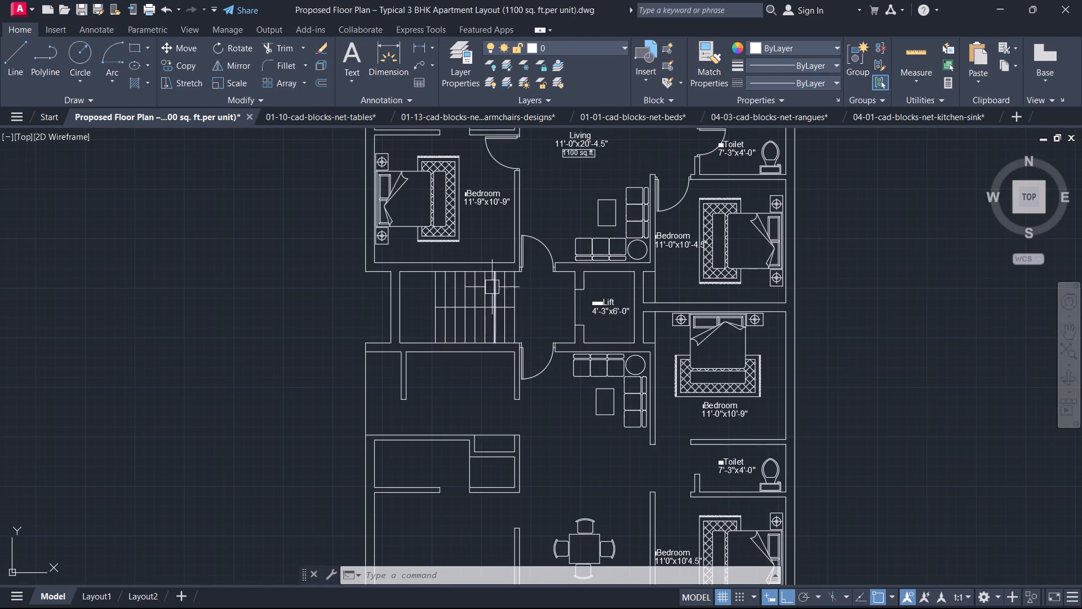
scroll(481, 272, "down", 1)
scroll(463, 320, "up", 3)
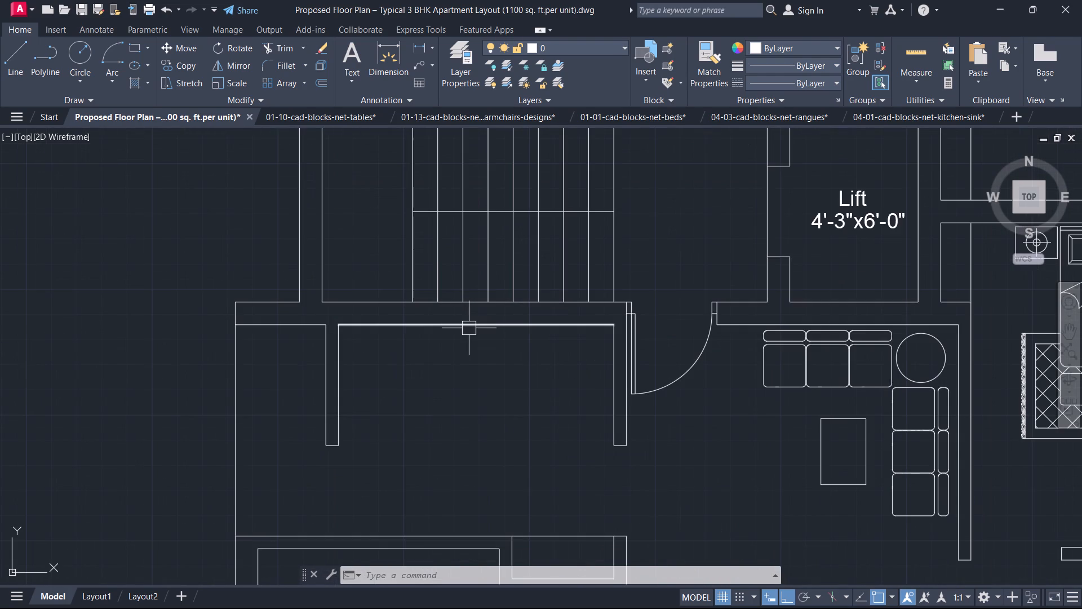
type("o")
key("space")
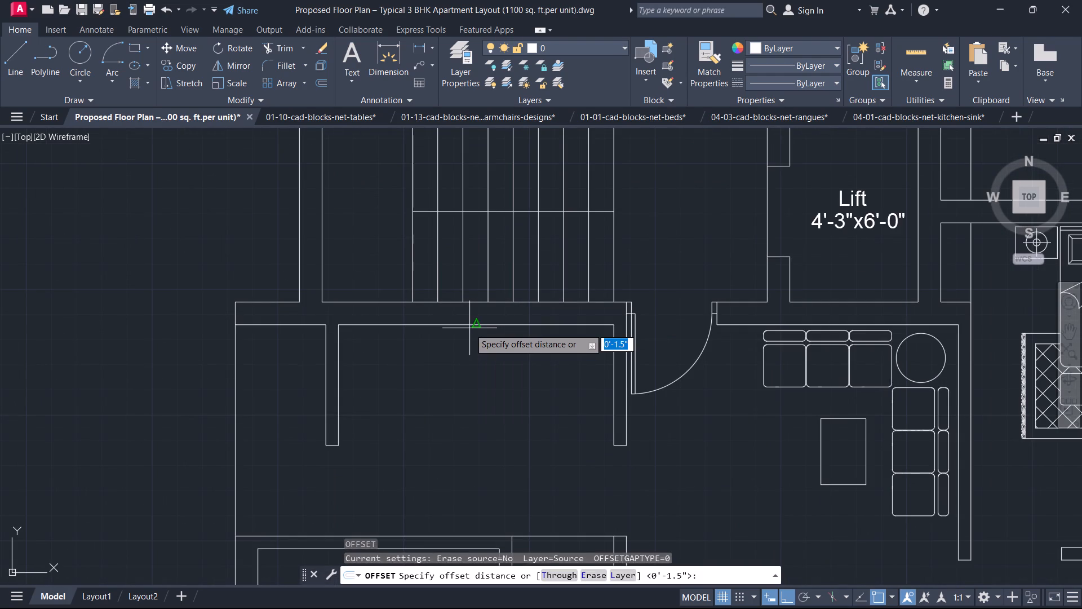
type("1'")
key("Return")
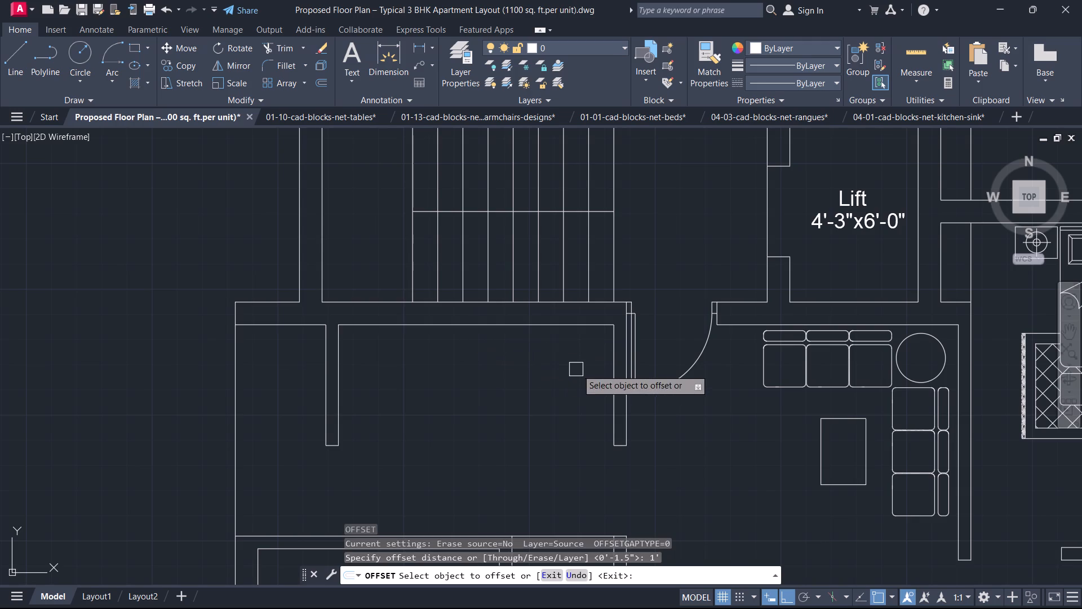
left_click_drag(616, 392, 609, 392)
left_click(577, 390)
key("Escape")
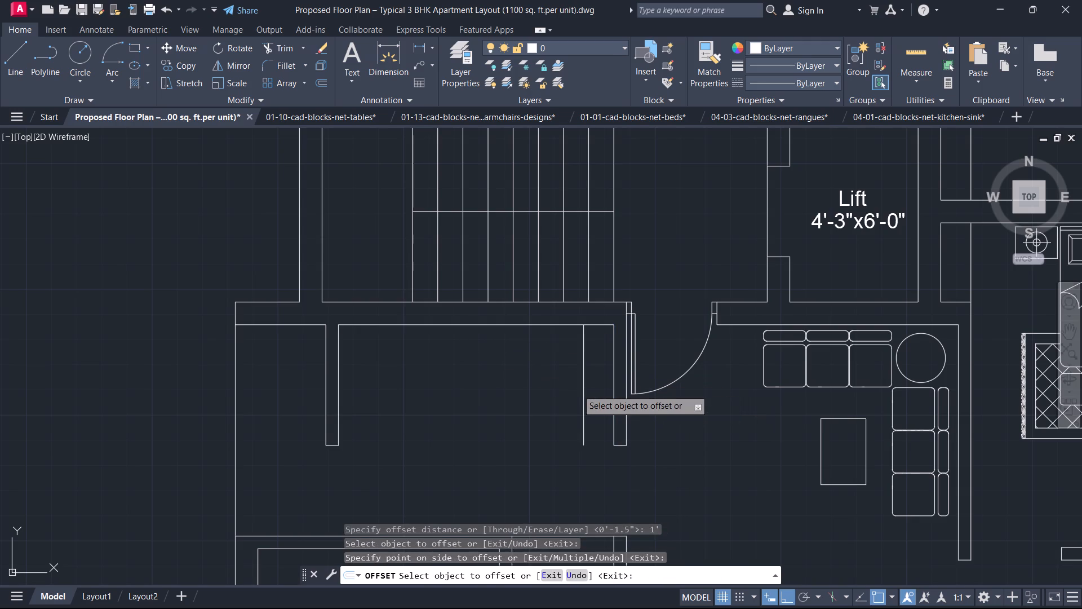
Fillet the cupboard's west line with the short wall's south end line into a square corner.
type("f")
key("space")
scroll(580, 401, "up", 1)
left_click(585, 407)
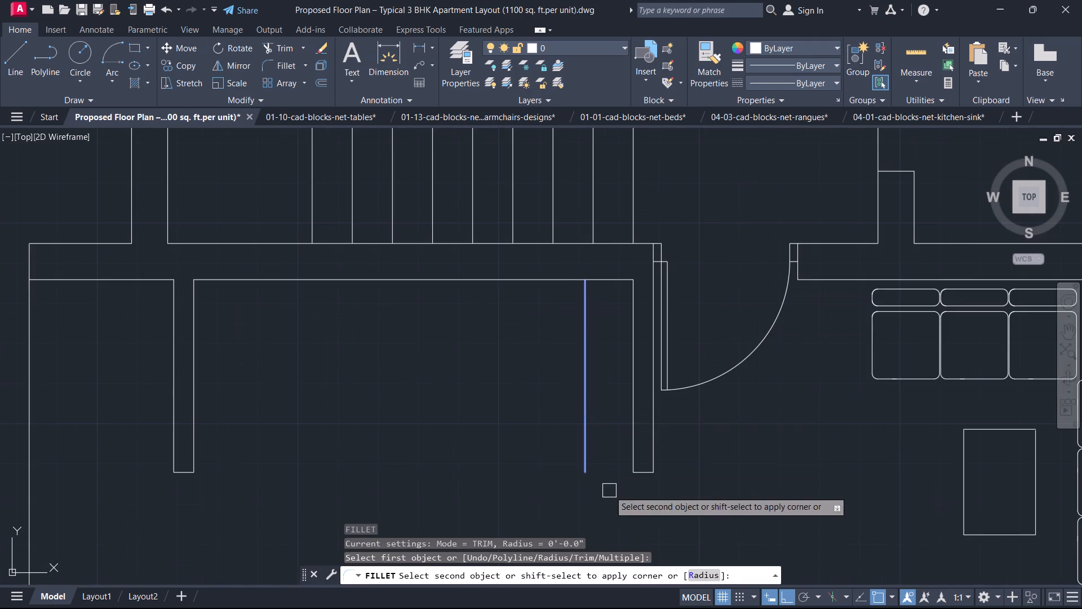
scroll(627, 476, "up", 2)
left_click(663, 473)
key("Escape")
Offset the cupboard's south edge line by 5" to the north to form the end wall thickness.
type("o")
key("space")
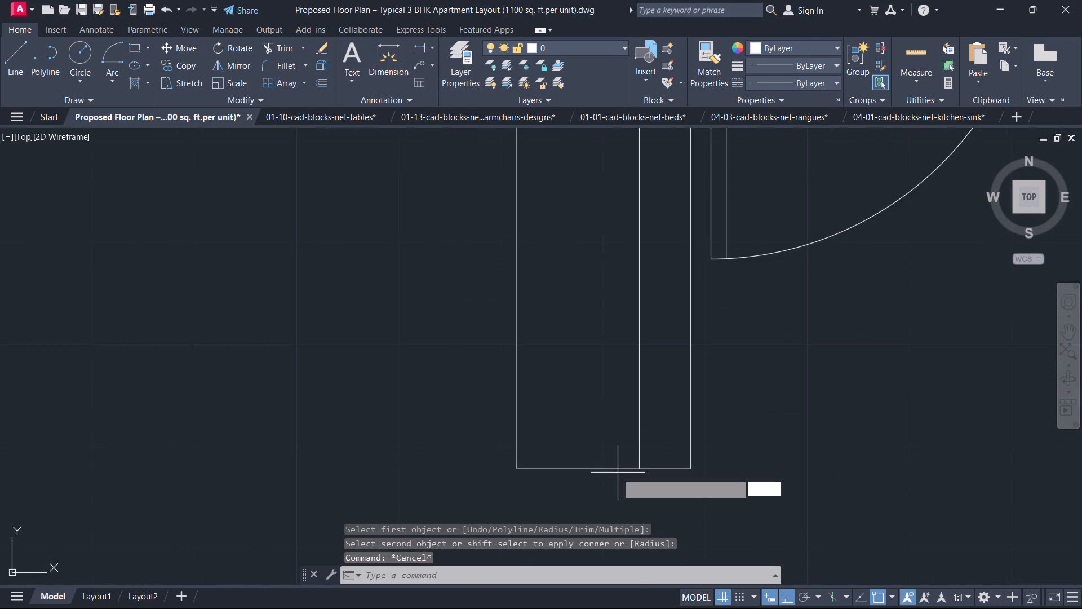
key("5")
key("Return")
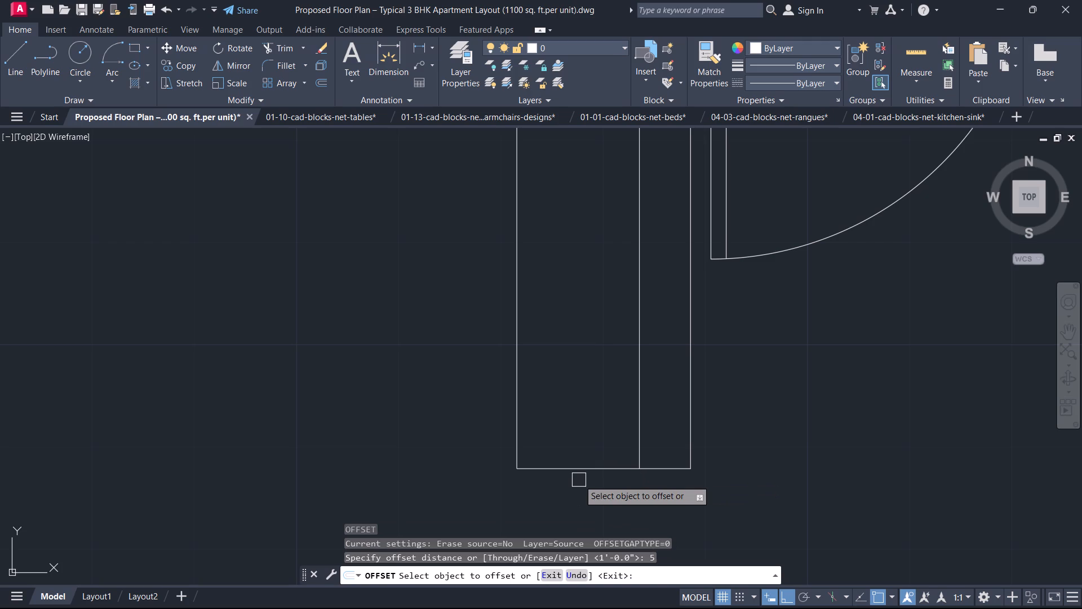
key("space")
key("space")
key("space")
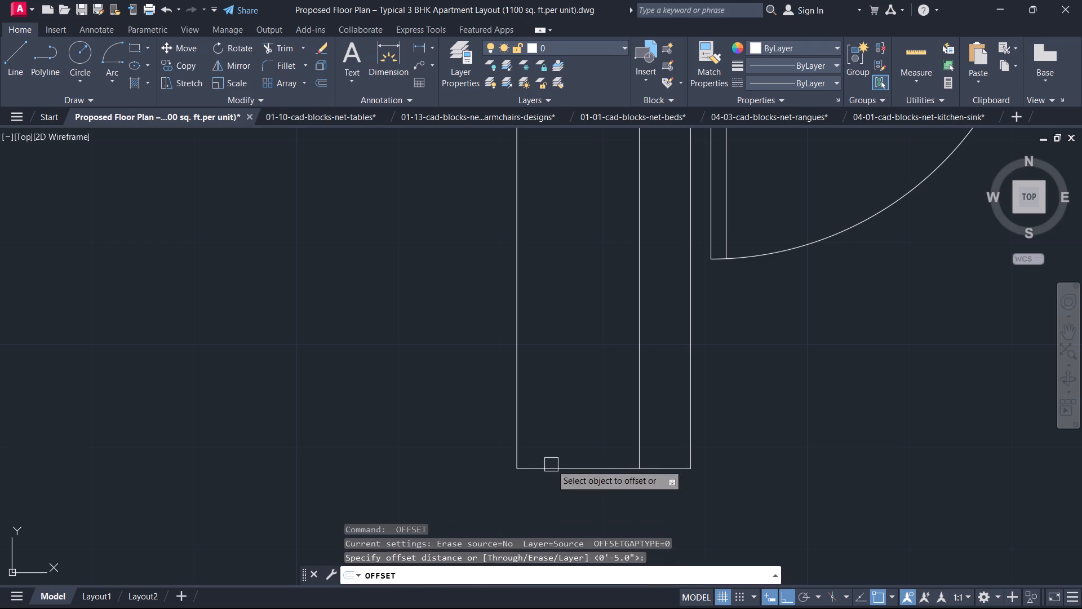
left_click(551, 465)
left_click(565, 438)
key("grave")
middle_click_drag(611, 435, 649, 433)
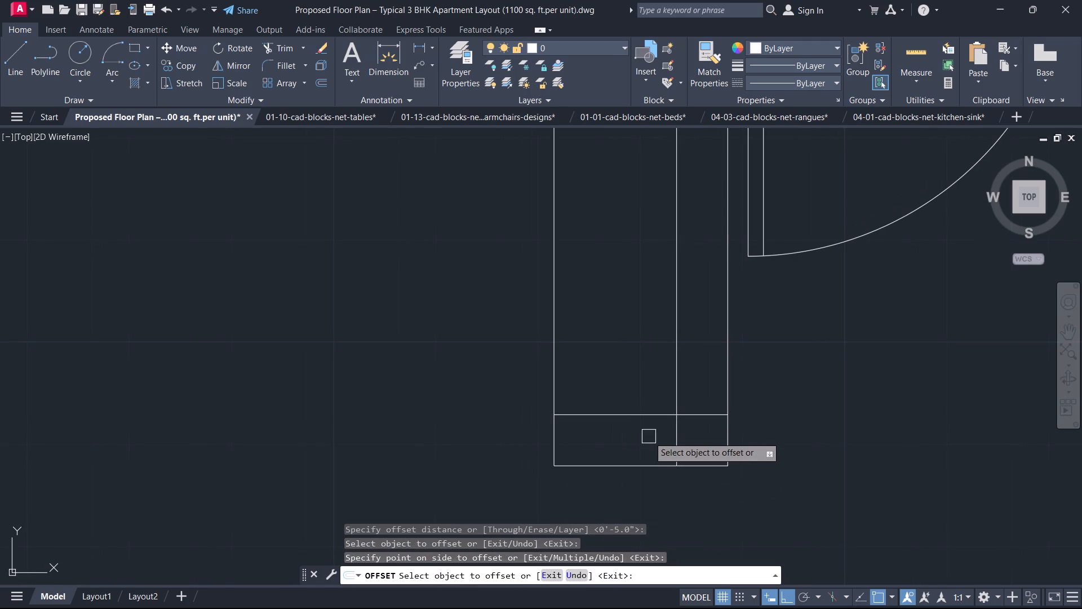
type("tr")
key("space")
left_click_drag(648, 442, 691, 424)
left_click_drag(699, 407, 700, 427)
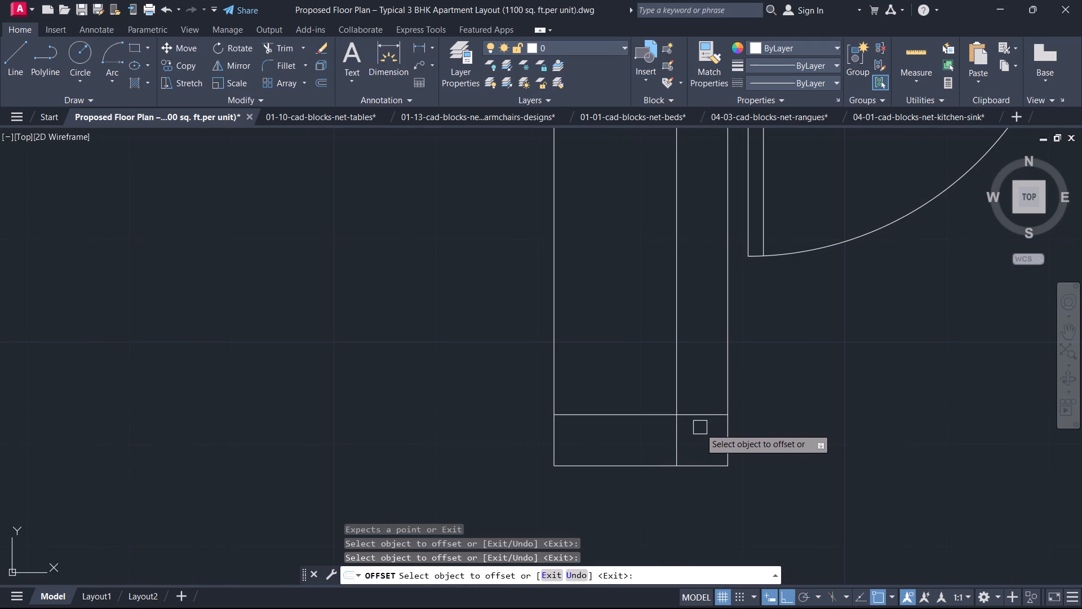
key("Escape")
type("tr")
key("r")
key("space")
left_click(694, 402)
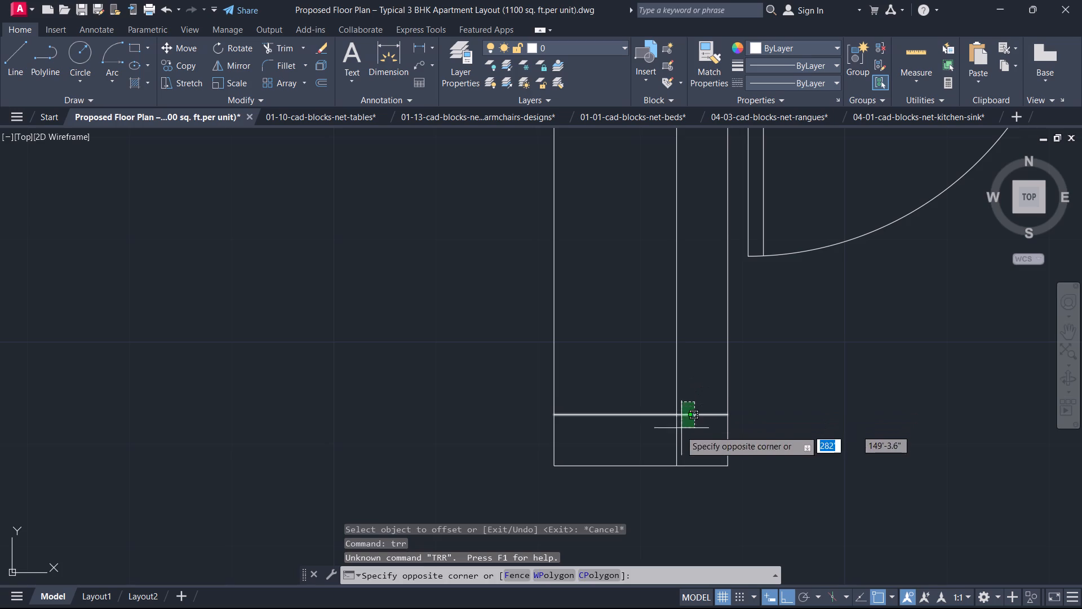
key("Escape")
Trim the overlapping segments where the cupboard's offset south line crosses the short wall's west face, joining the two walls cleanly.
type("tr")
key("space")
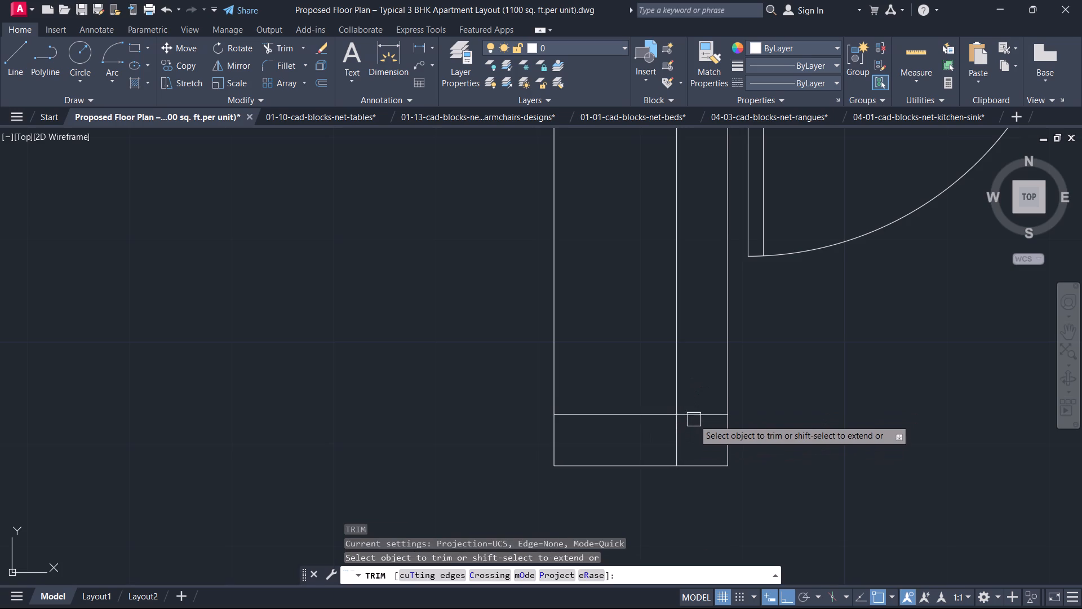
left_click(694, 409)
left_click(682, 437)
key("Escape")
Copy the vertical CB label from the upper kitchen cupboard's northeast corner to the matching corner of the lower kitchen cupboard.
scroll(596, 391, "down", 3)
middle_click_drag(596, 390, 629, 460)
scroll(610, 410, "down", 3)
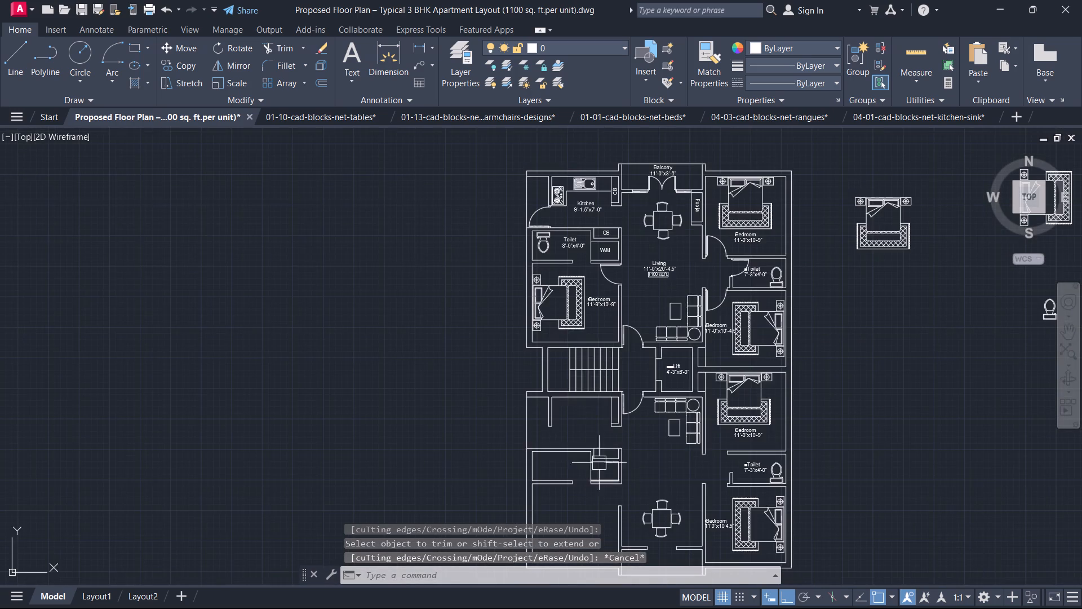
scroll(625, 176, "up", 4)
left_click(552, 260)
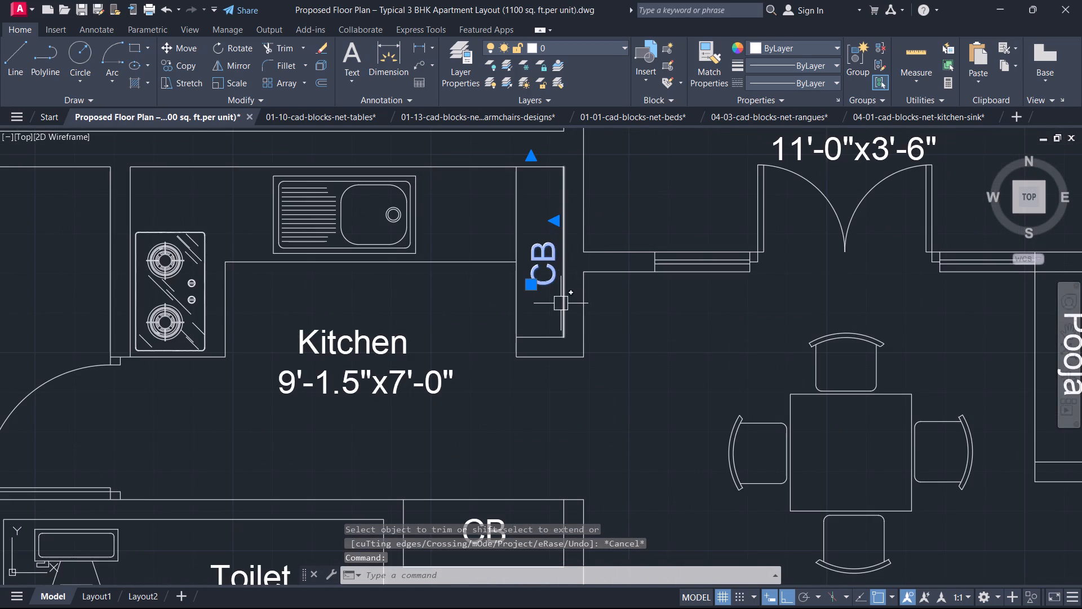
type("co")
key("space")
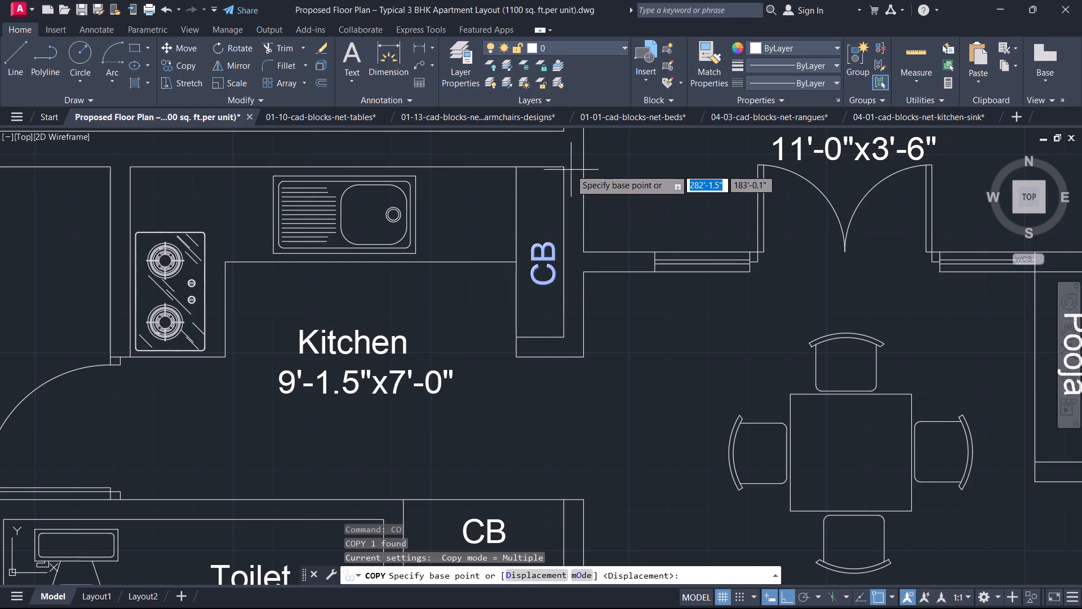
left_click(564, 165)
scroll(582, 416, "down", 4)
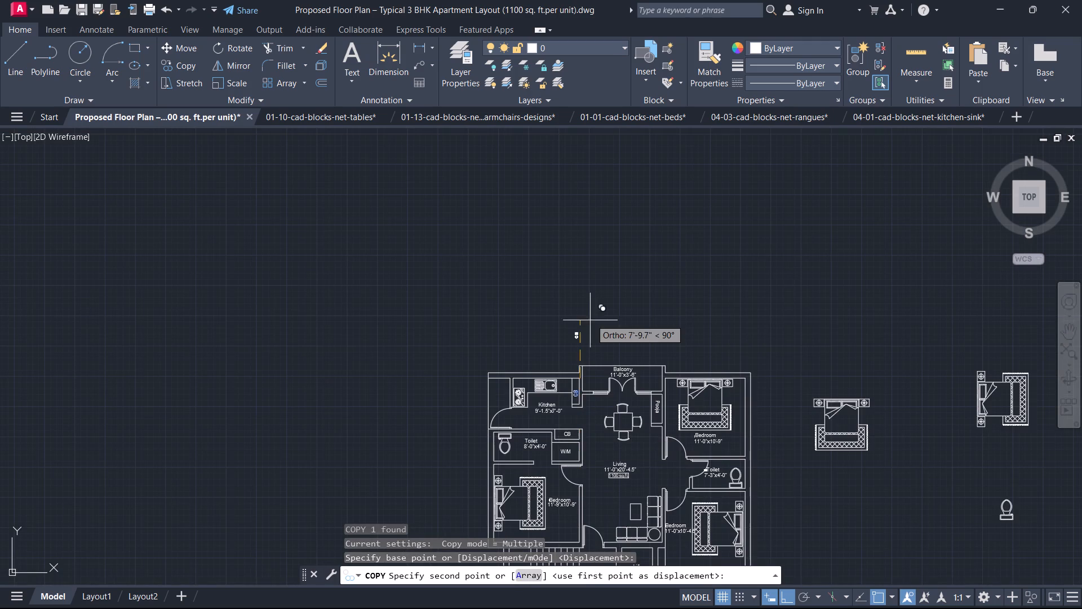
middle_click_drag(589, 324, 629, 254)
right_click_drag(588, 324, 608, 321)
middle_click_drag(630, 365, 592, 153)
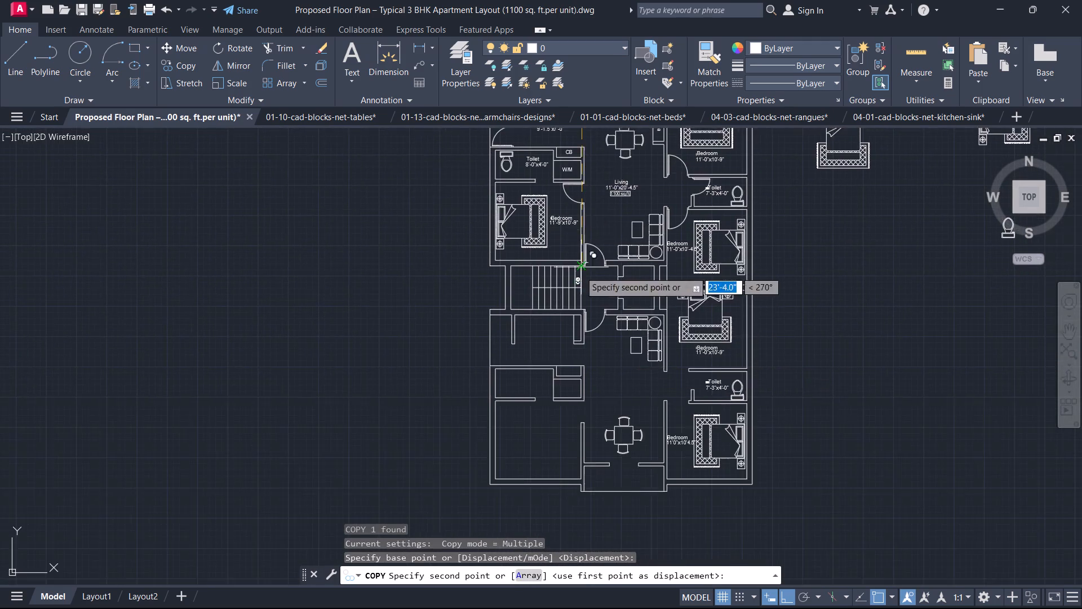
scroll(579, 293, "up", 3)
left_click(595, 322)
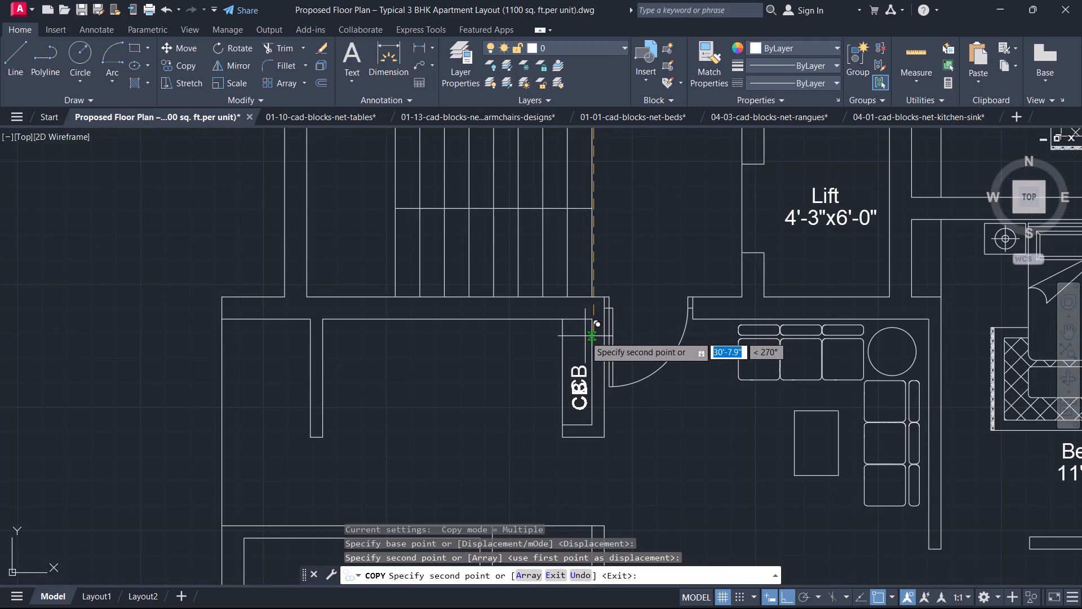
scroll(467, 356, "down", 1)
middle_click_drag(483, 369, 561, 274)
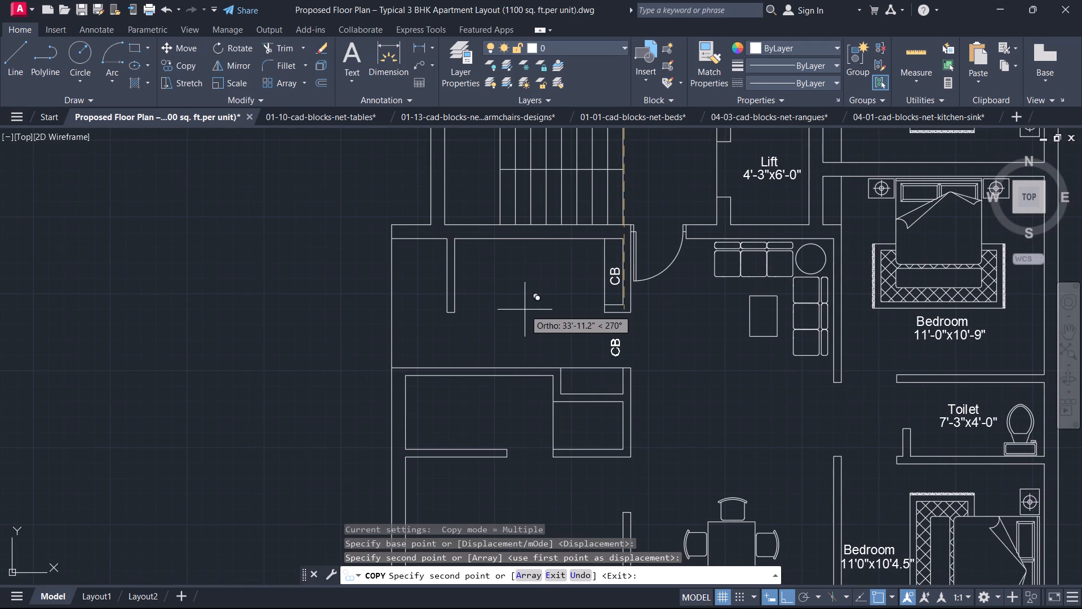
key("Escape")
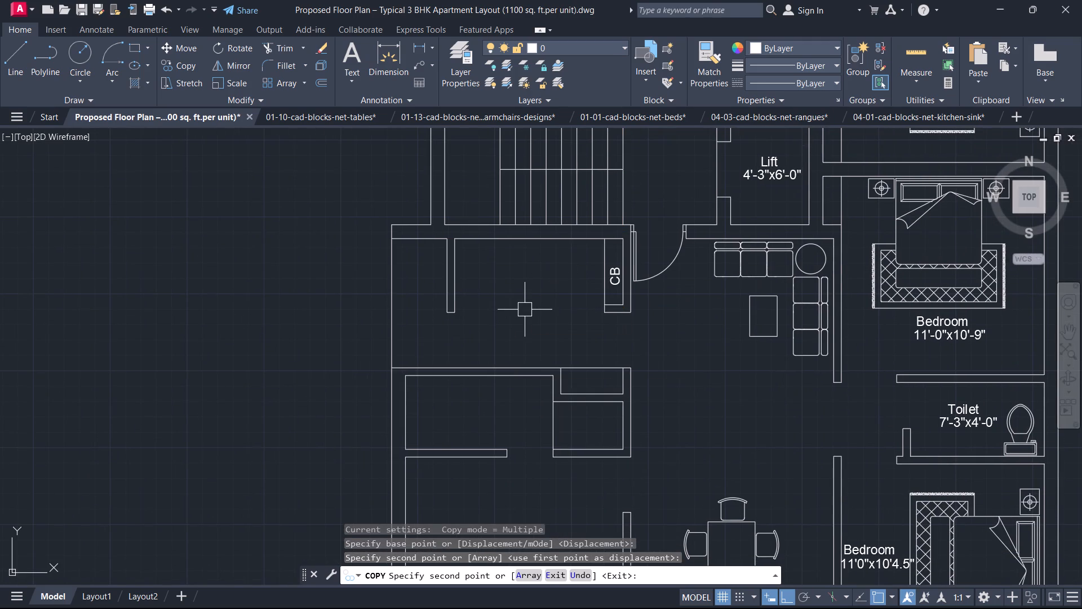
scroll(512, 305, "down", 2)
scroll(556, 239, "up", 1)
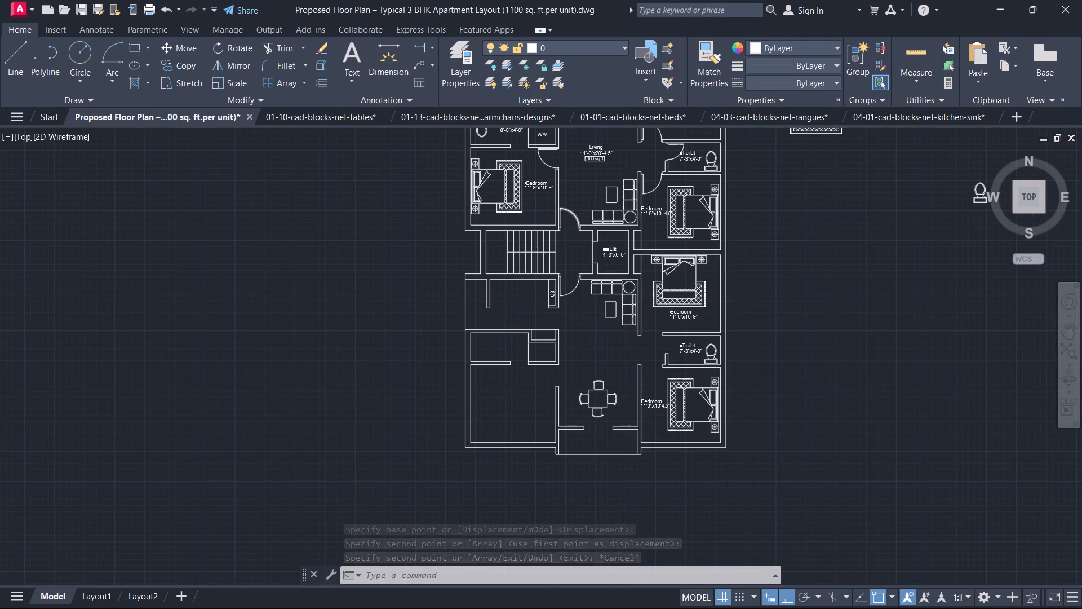
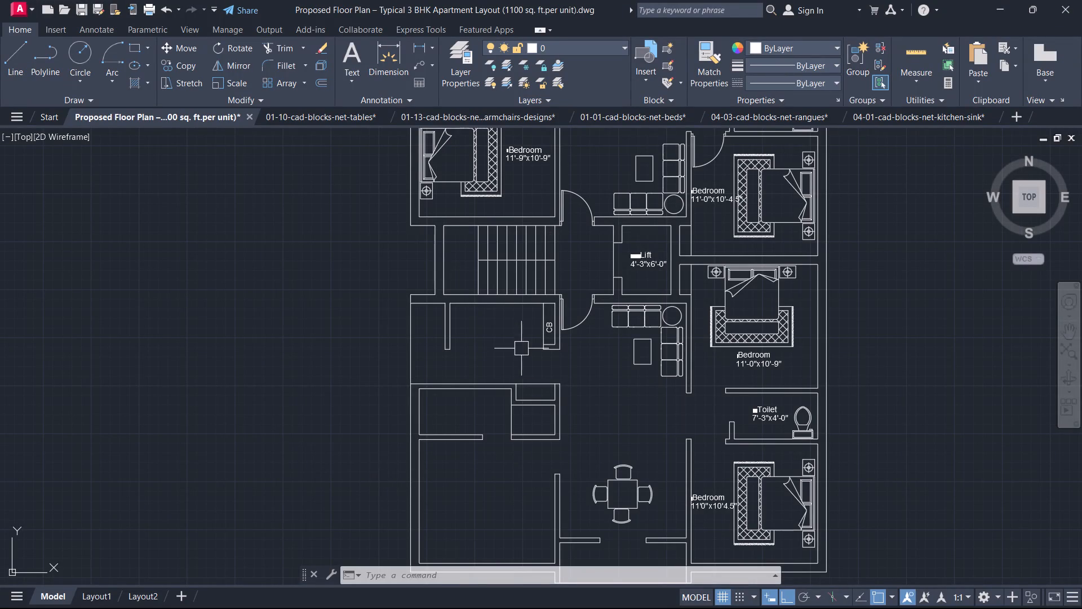
Offset the upper and left wall lines of the lower unit's empty kitchen 2' inward for the counter.
scroll(481, 341, "down", 1)
middle_click_drag(505, 285, 554, 403)
scroll(565, 235, "up", 3)
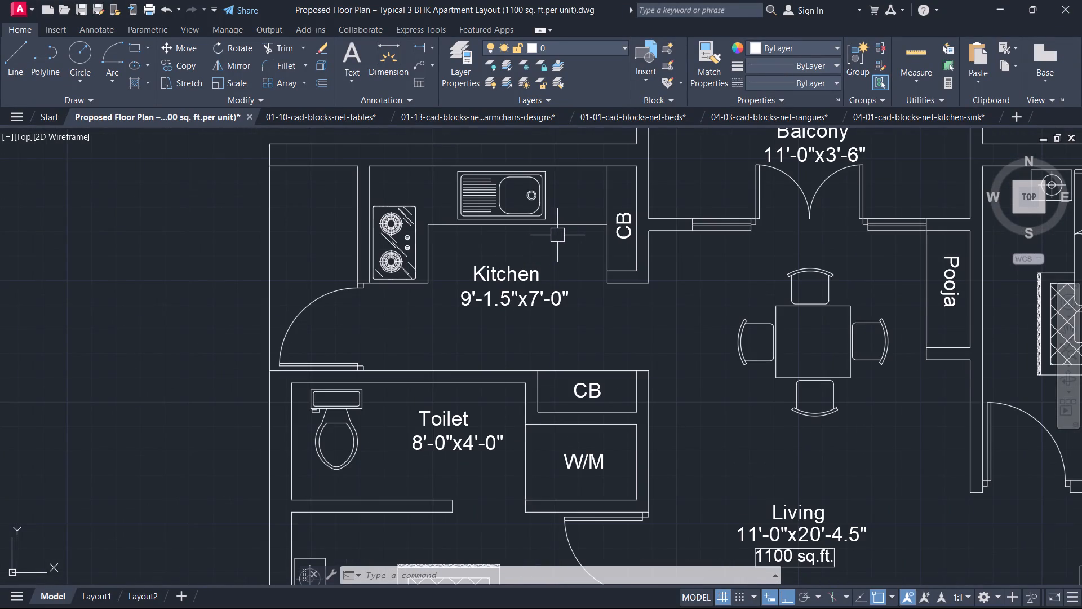
scroll(518, 300, "down", 3)
middle_click_drag(510, 440, 516, 270)
scroll(504, 374, "up", 1)
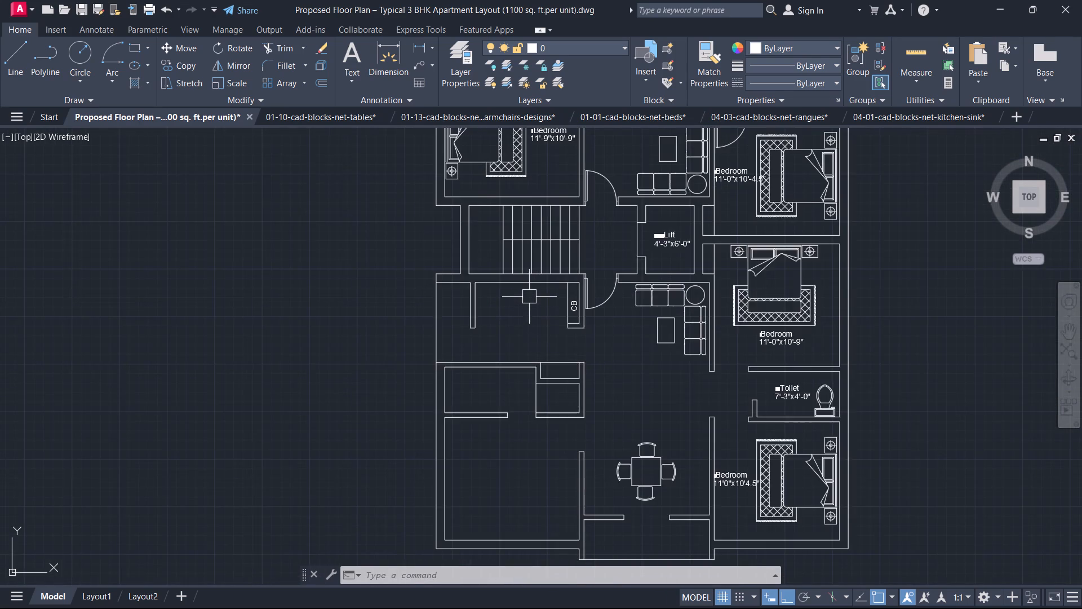
scroll(529, 296, "up", 1)
type("o")
key("space")
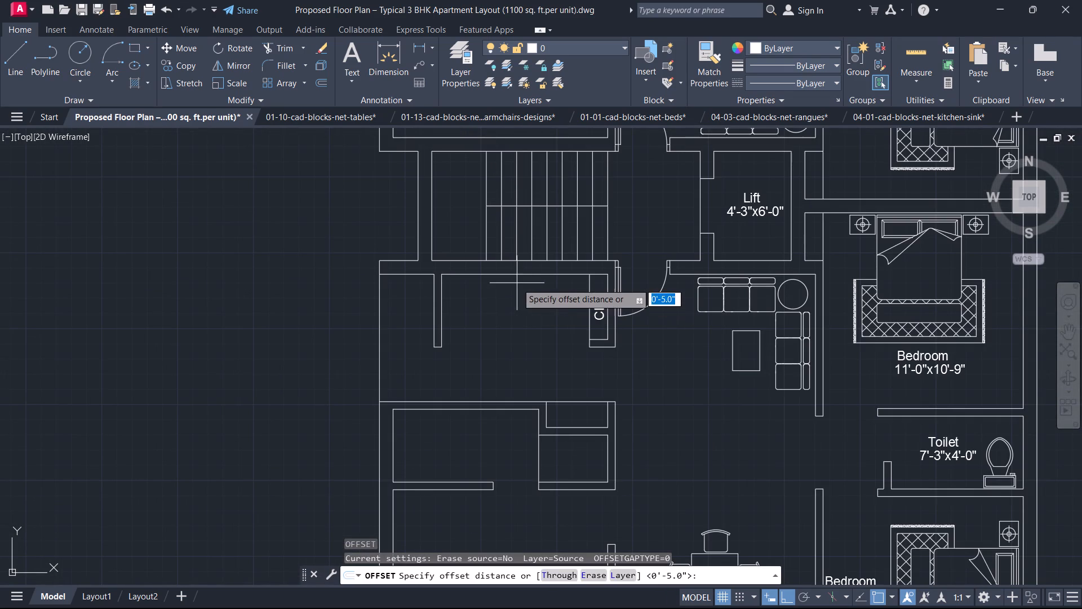
key("2")
key("apostrophe")
key("Return")
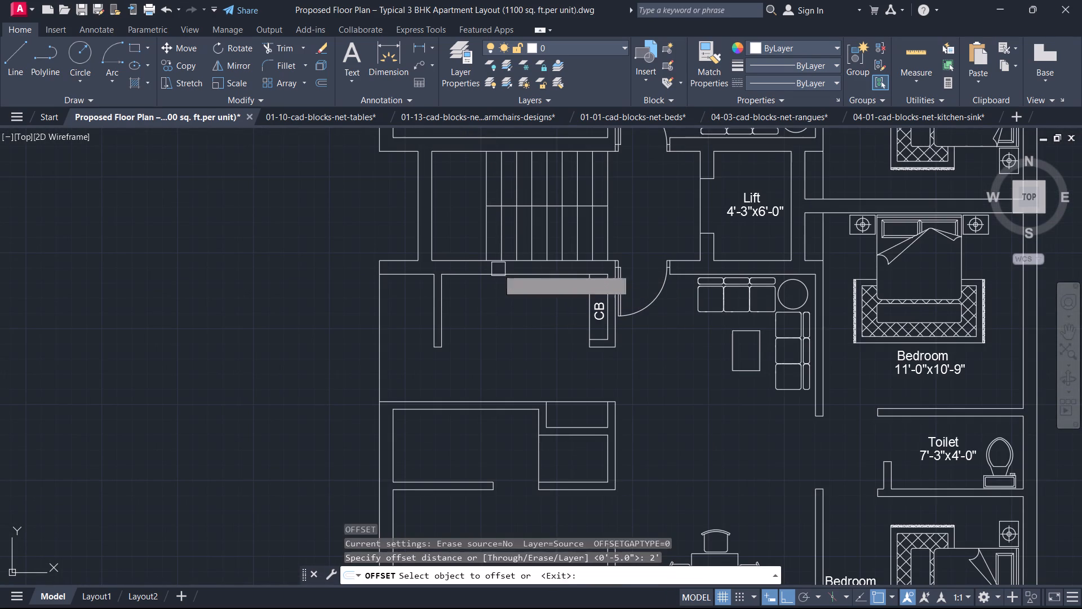
left_click(498, 277)
left_click(486, 315)
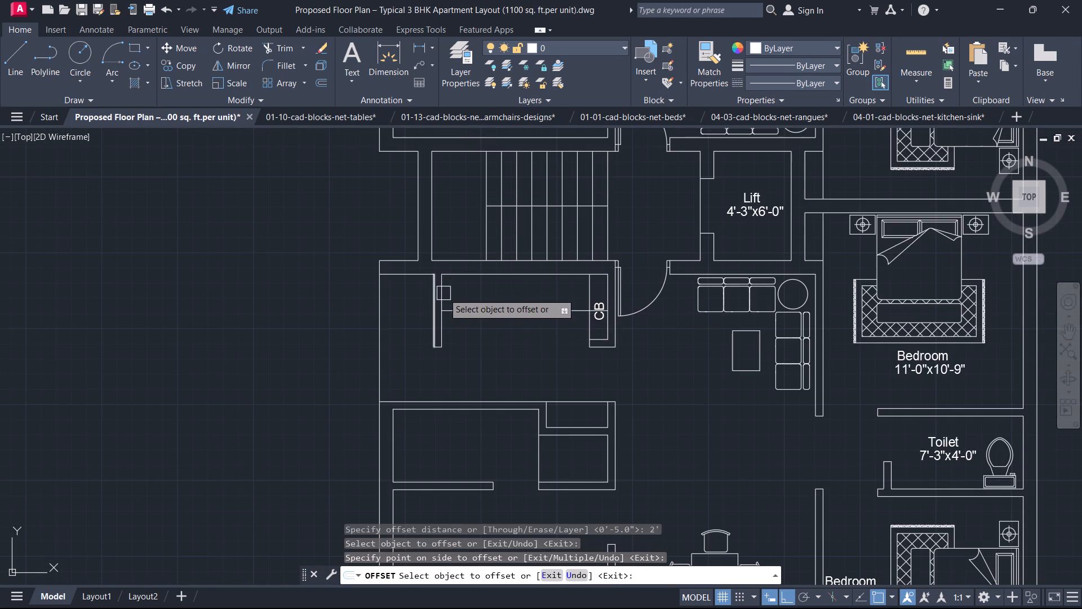
left_click(444, 293)
left_click(465, 301)
key("Escape")
Fillet the two offset counter lines into a sharp inner corner.
key("f")
key("space")
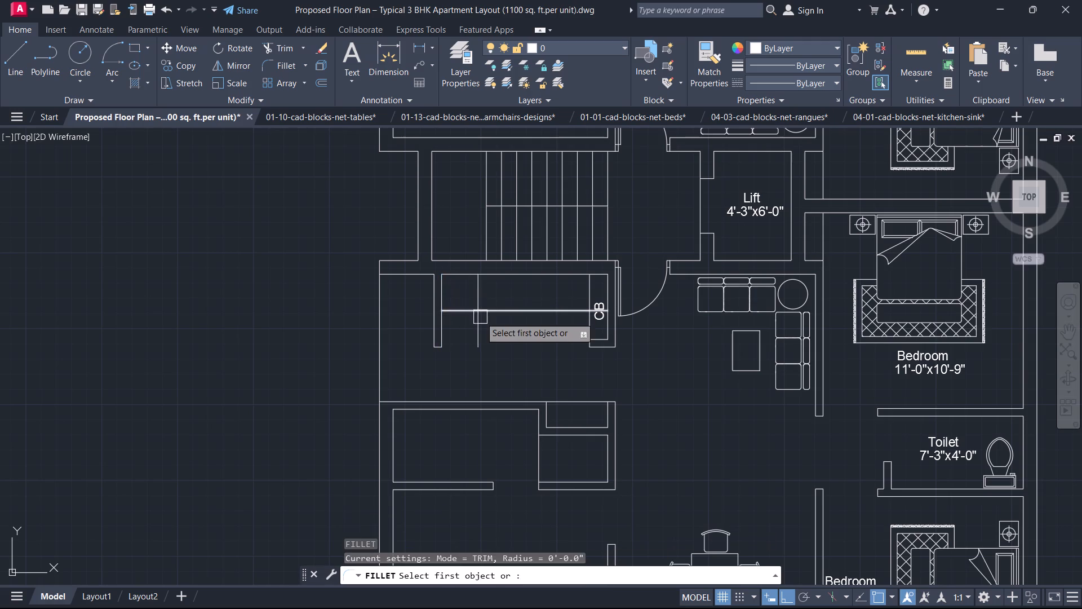
left_click(486, 324)
left_click(478, 320)
left_click(491, 313)
key("Escape")
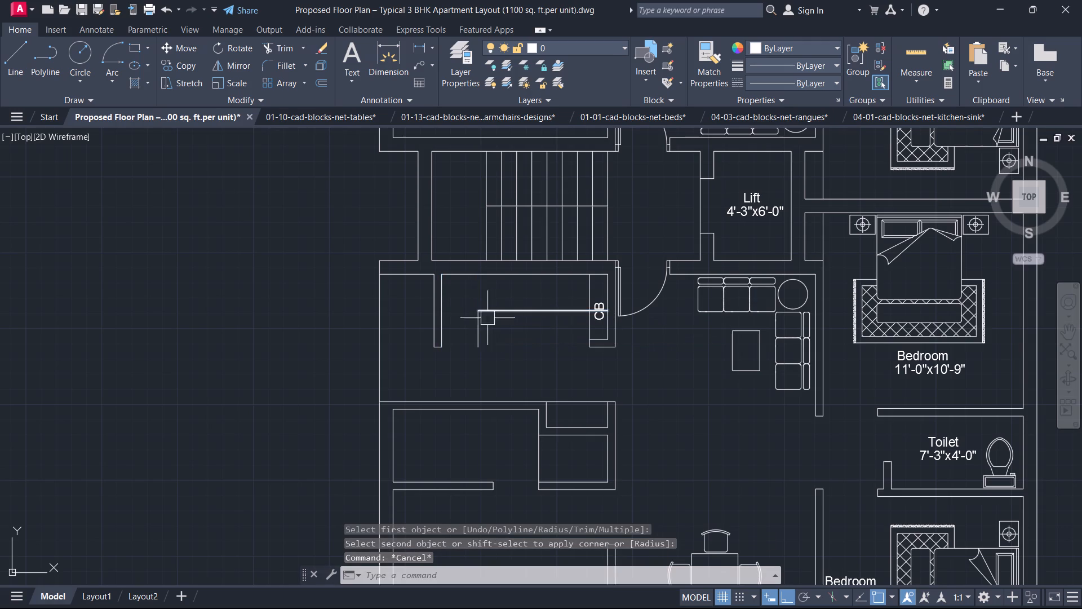
Draw a line closing the counter's open lower end back to the end of the kitchen wall stub.
key("l")
key("space")
left_click(476, 350)
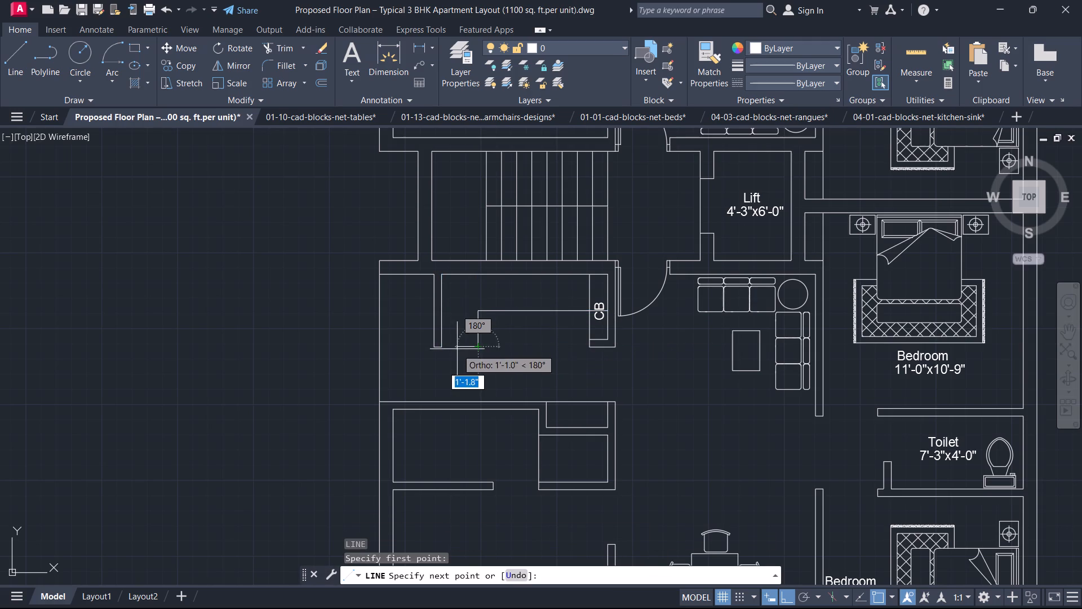
left_click(446, 347)
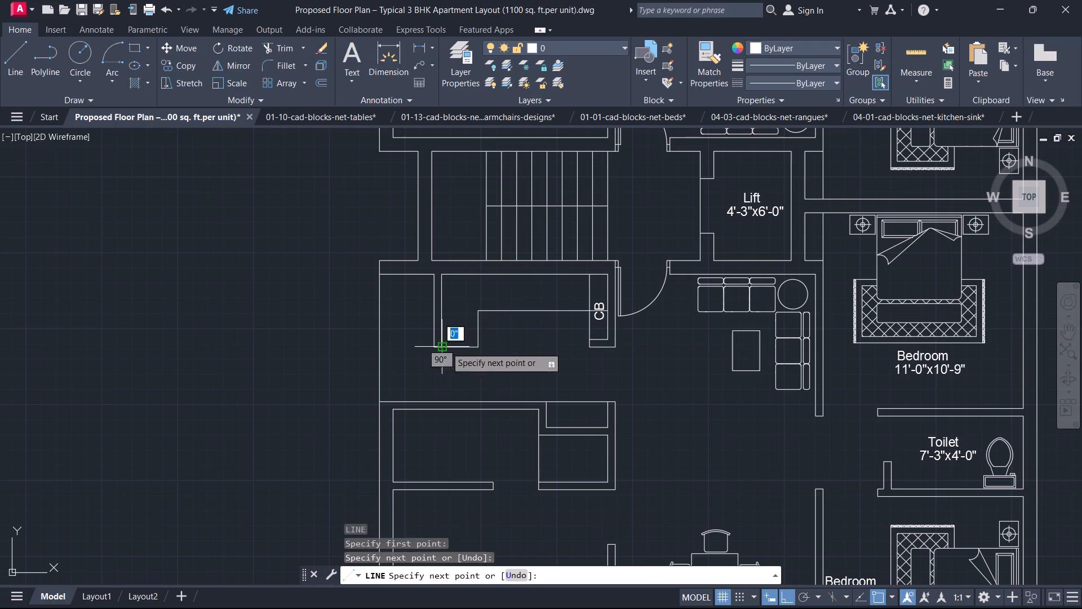
key("Escape")
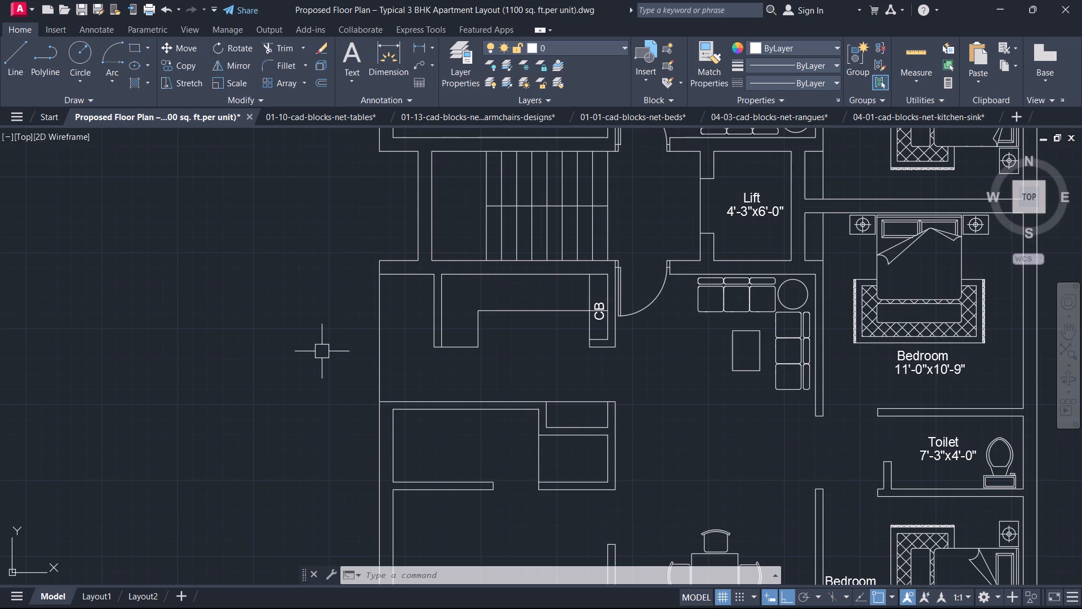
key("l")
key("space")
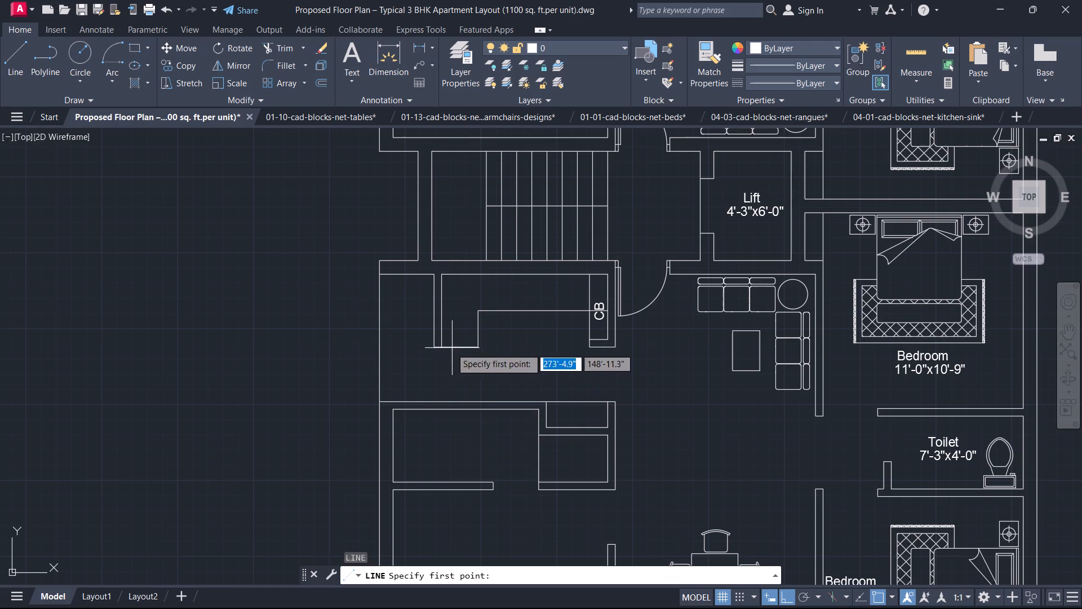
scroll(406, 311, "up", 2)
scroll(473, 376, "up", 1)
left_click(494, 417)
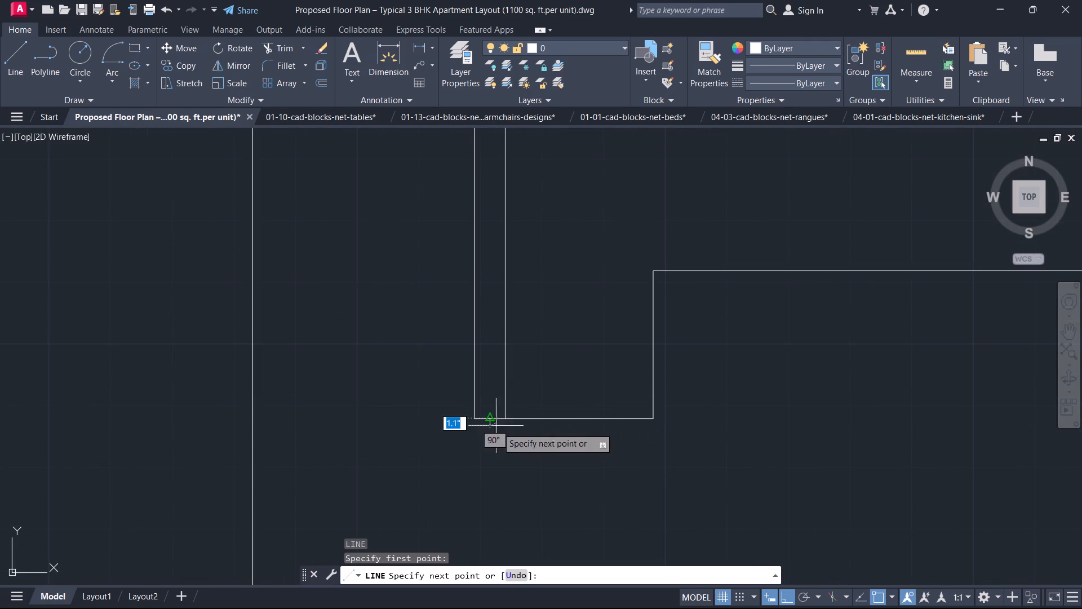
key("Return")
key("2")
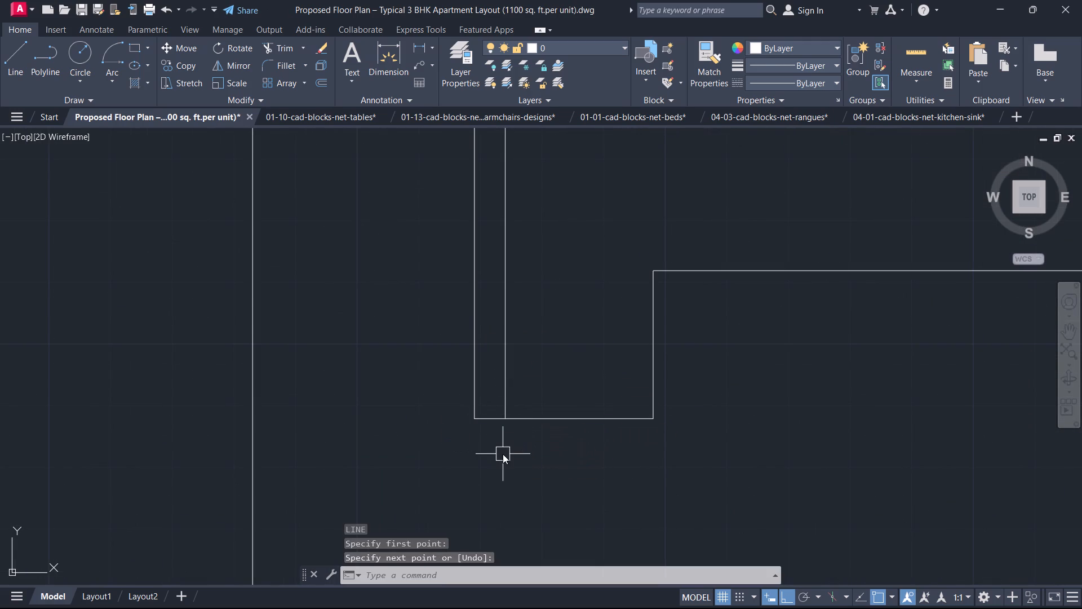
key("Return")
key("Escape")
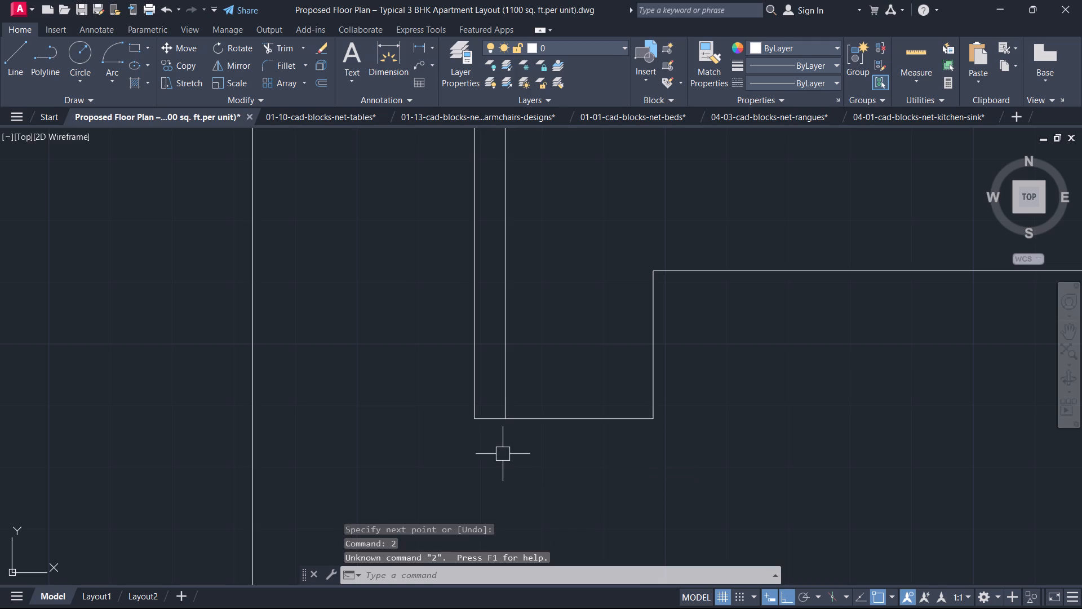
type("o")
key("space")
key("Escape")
Draw a door jamb 2" deep and 2.5" wide at the kitchen wall stub's end, from its midpoint to its outer corner.
right_click(503, 454)
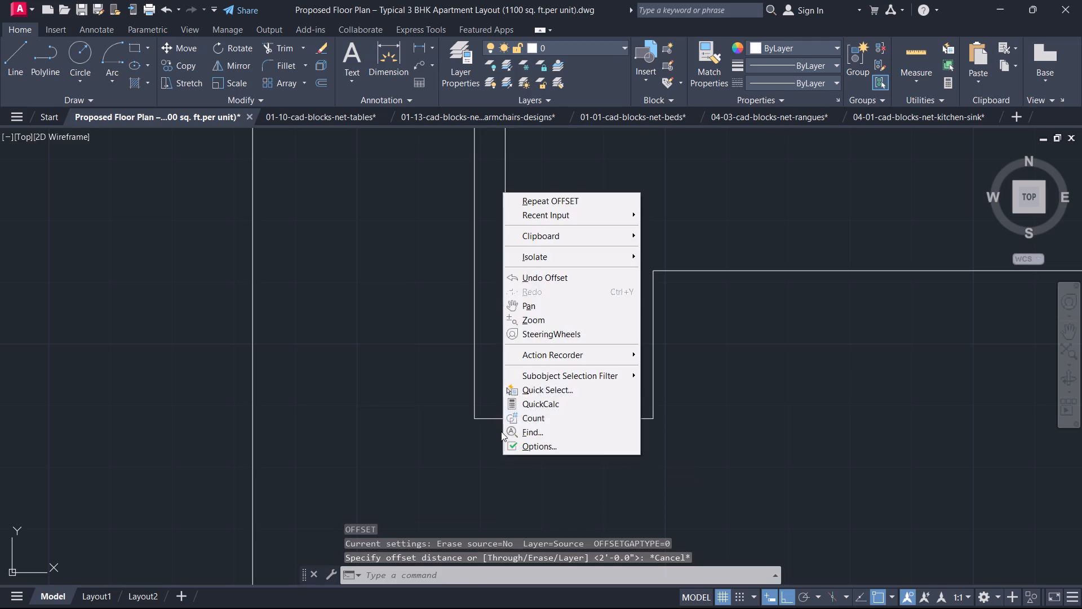
left_click(604, 220)
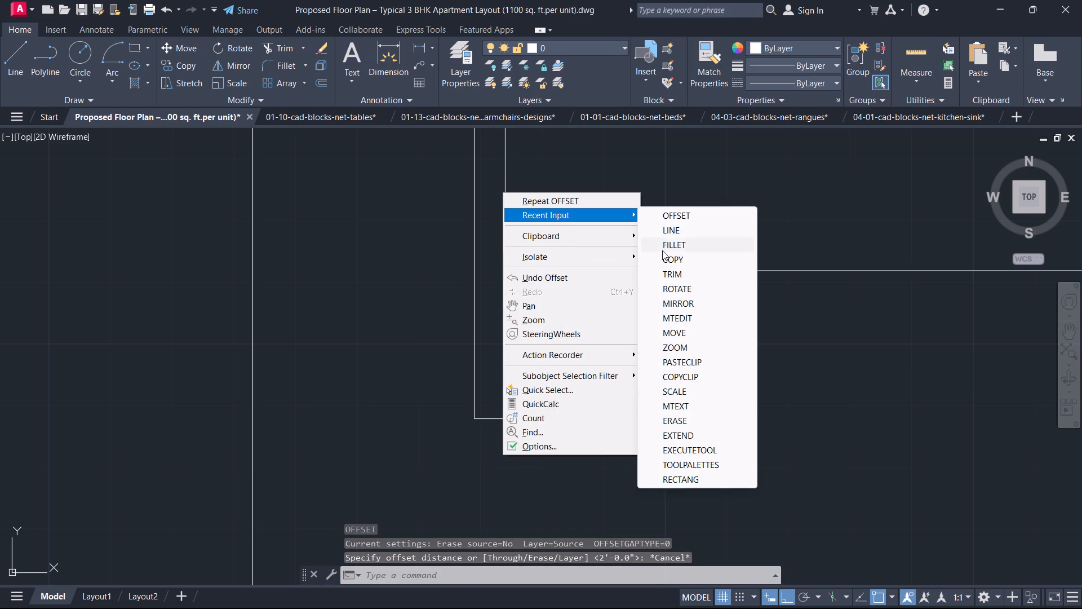
scroll(717, 268, "down", 2)
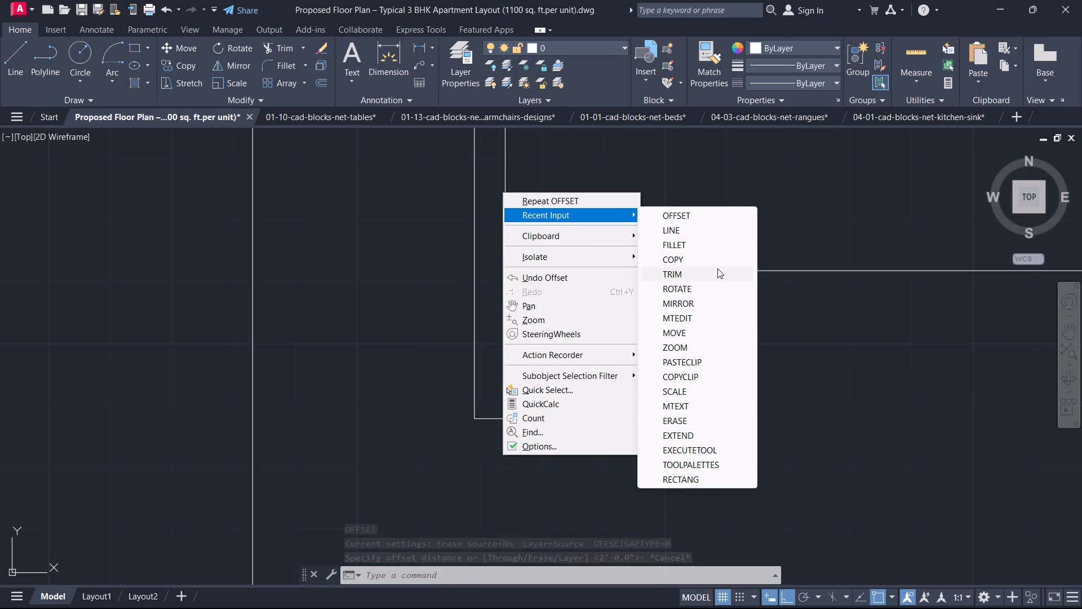
scroll(717, 268, "up", 2)
left_click(695, 229)
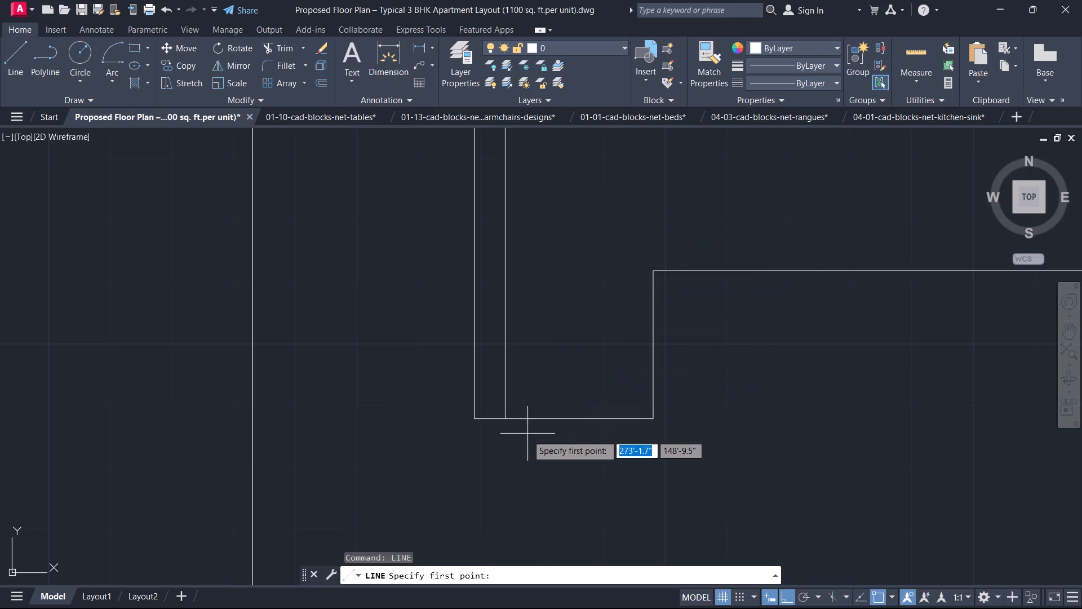
left_click(495, 420)
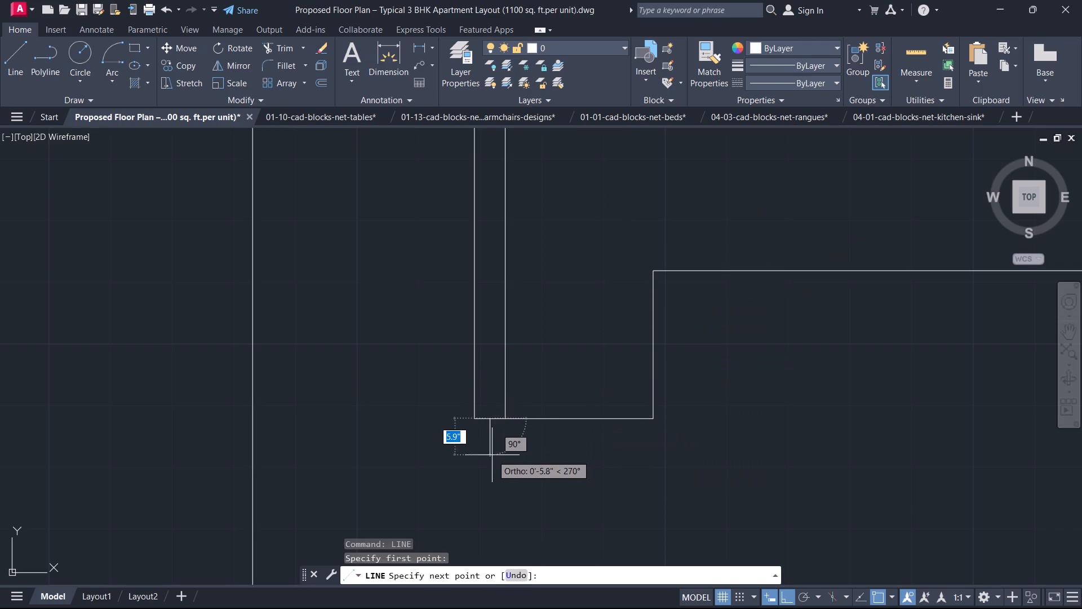
key("2")
key("Return")
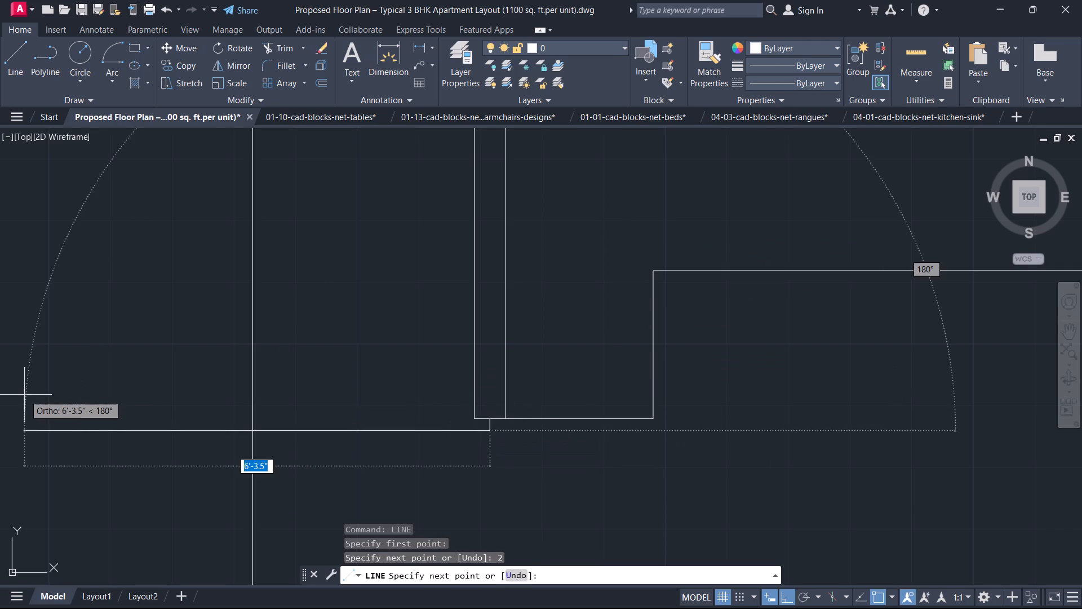
type("2.5")
key("Return")
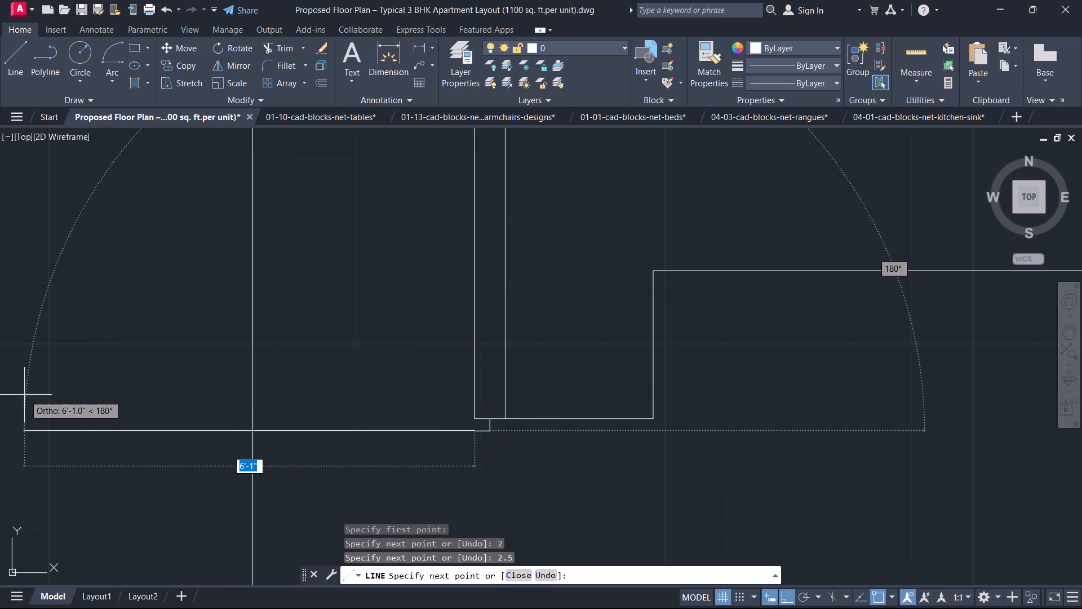
left_click(472, 420)
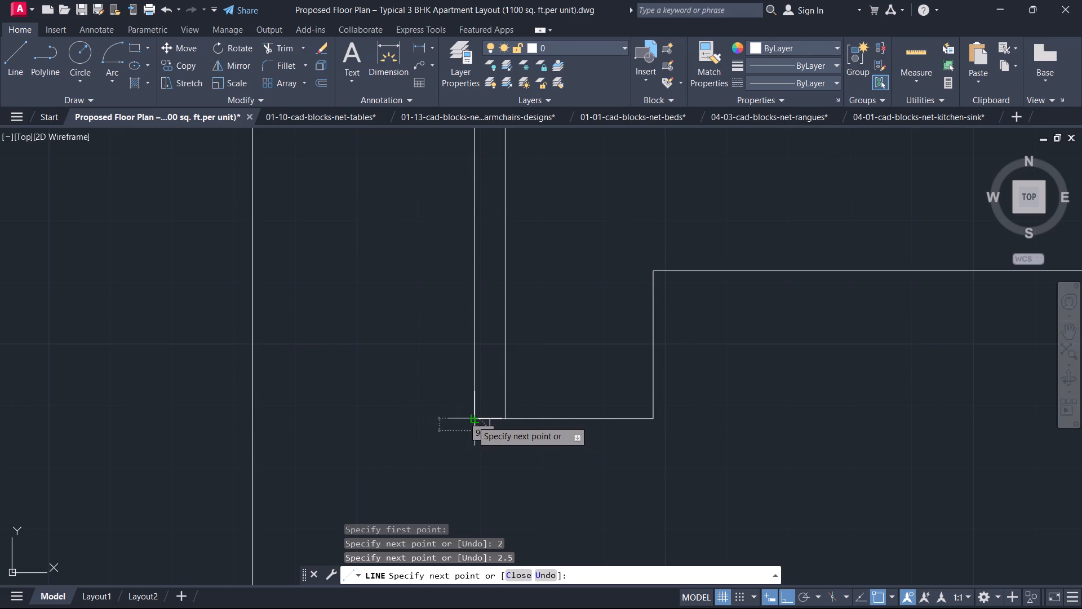
right_click(445, 438)
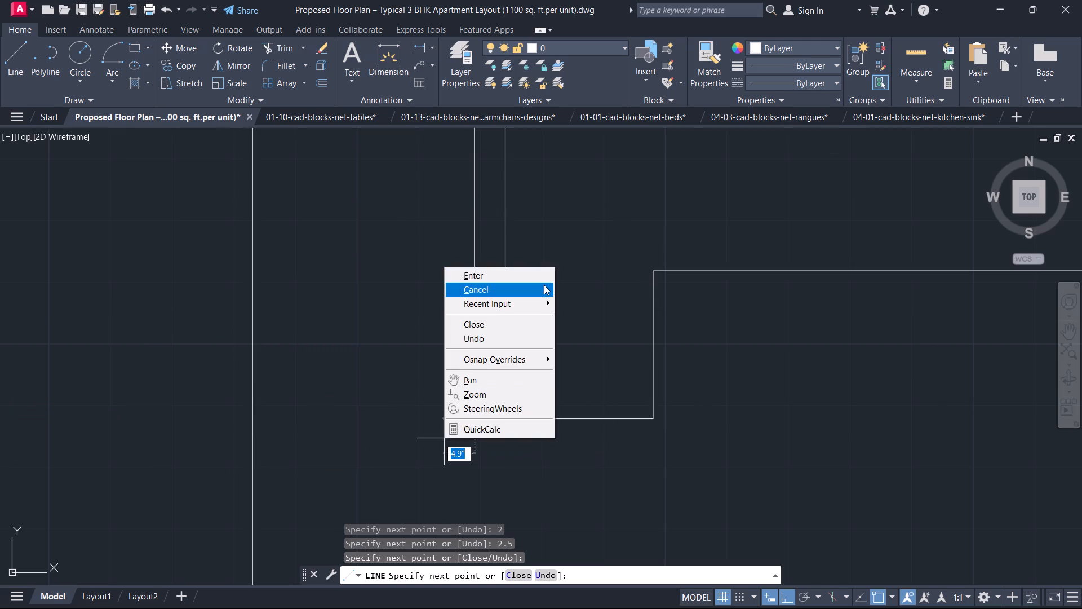
left_click(544, 285)
Copy the three door jamb lines straight down onto the wall line on the opposite side of the kitchen opening.
scroll(522, 459, "up", 1)
middle_click_drag(522, 456, 653, 358)
scroll(653, 358, "down", 2)
scroll(659, 355, "up", 1)
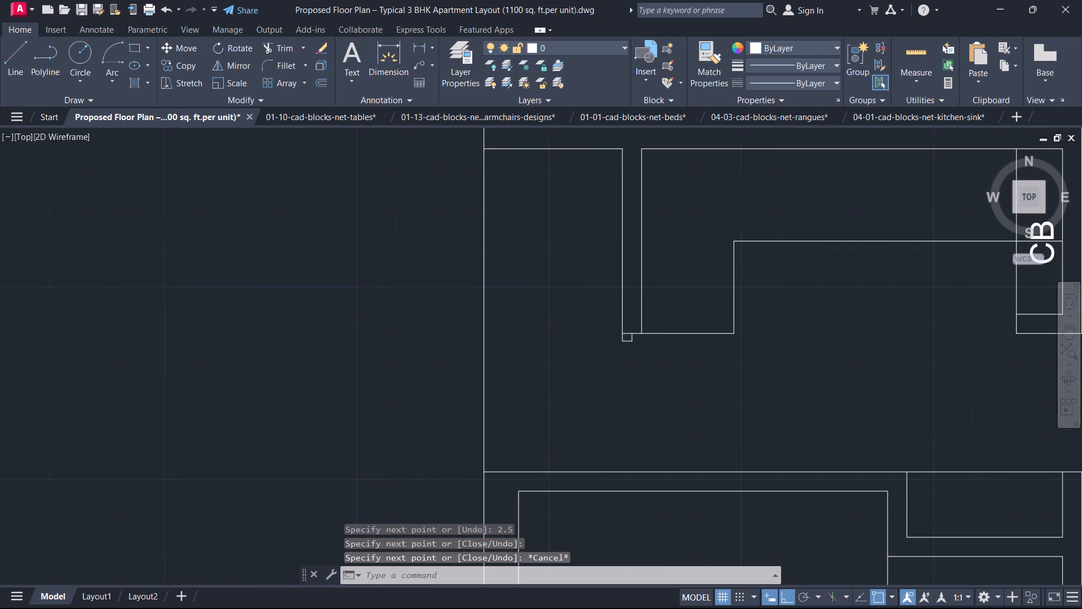
middle_click_drag(659, 355, 709, 321)
scroll(659, 355, "up", 1)
left_click(669, 273)
left_click(562, 294)
scroll(606, 303, "down", 1)
middle_click_drag(609, 304, 649, 279)
key("c")
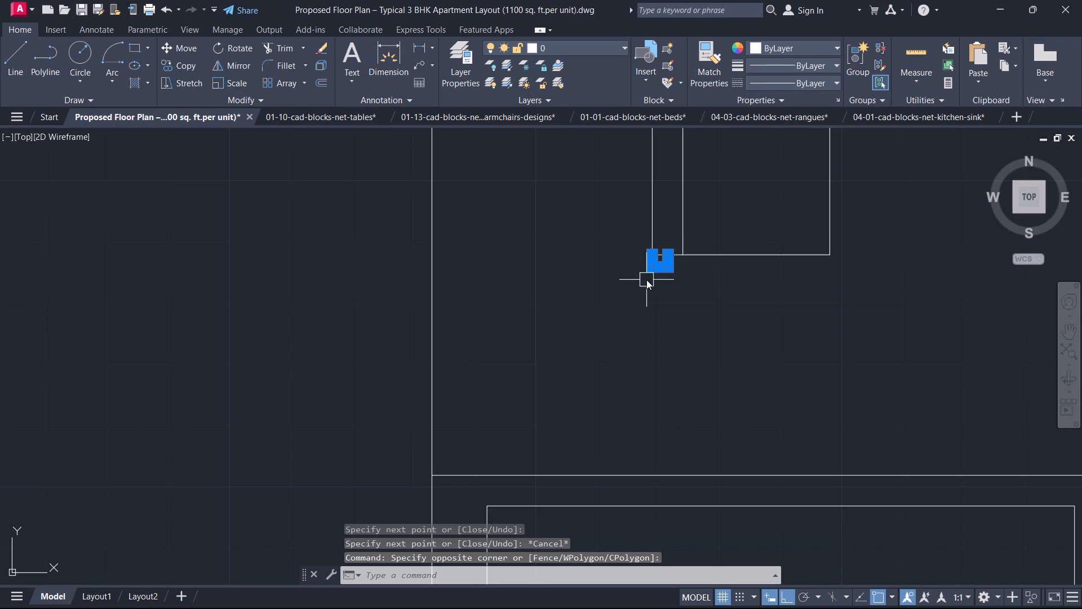
key("o")
key("space")
scroll(654, 253, "up", 1)
left_click(654, 253)
middle_click_drag(652, 319, 684, 104)
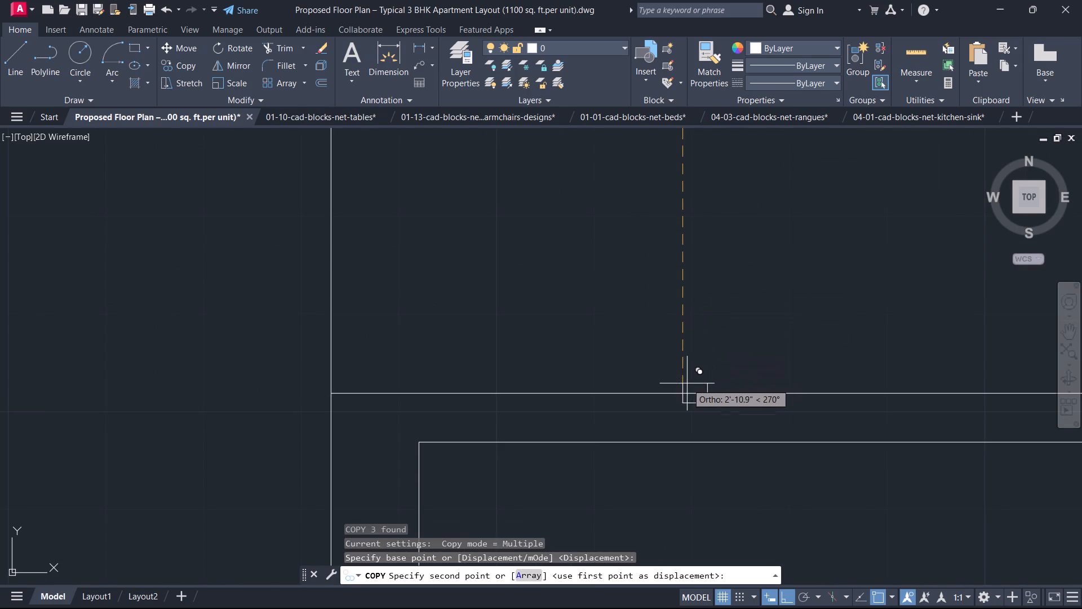
left_click(679, 391)
key("Escape")
Mirror the copied jamb about the horizontal wall line so it projects into the opening, erasing the source objects.
left_click(725, 423)
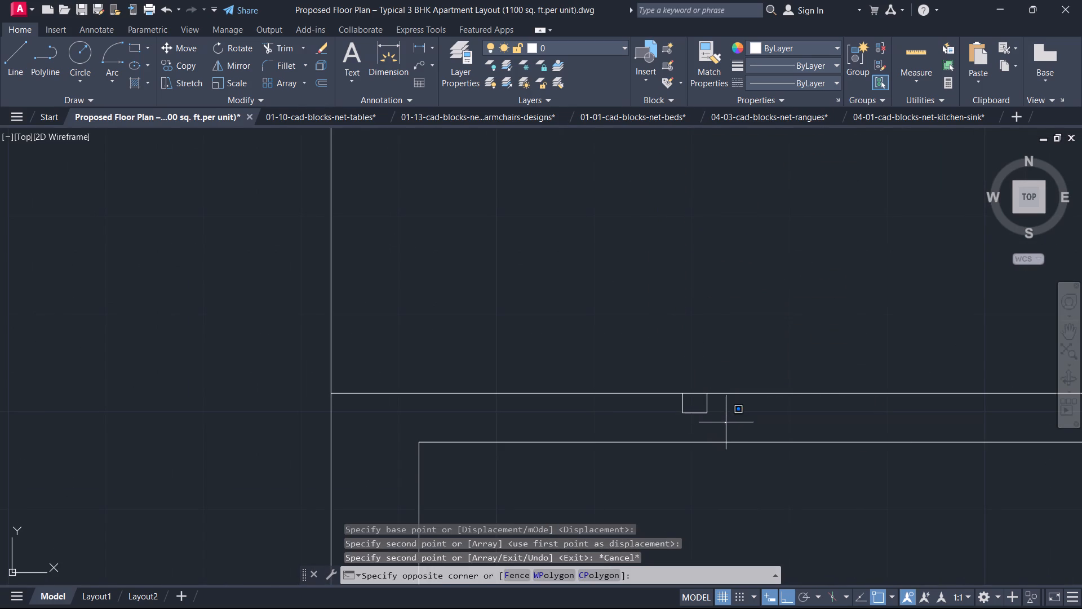
left_click(655, 403)
type("mi")
key("space")
left_click(655, 391)
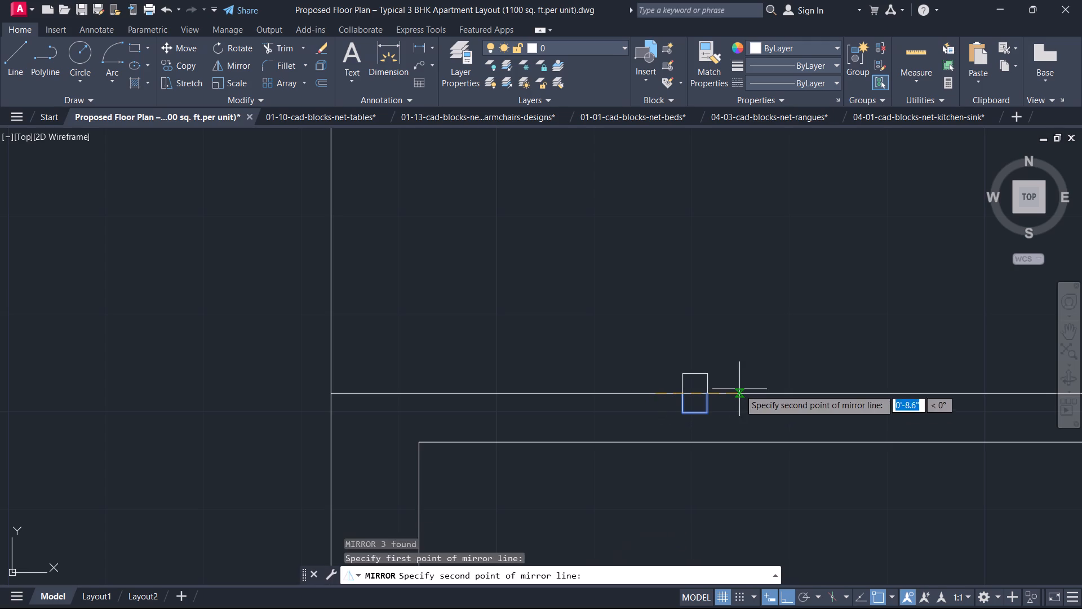
left_click(739, 389)
left_click_drag(759, 416, 739, 389)
Draw a vertical line across the kitchen door opening between the outer corners of the two jambs.
scroll(682, 390, "down", 1)
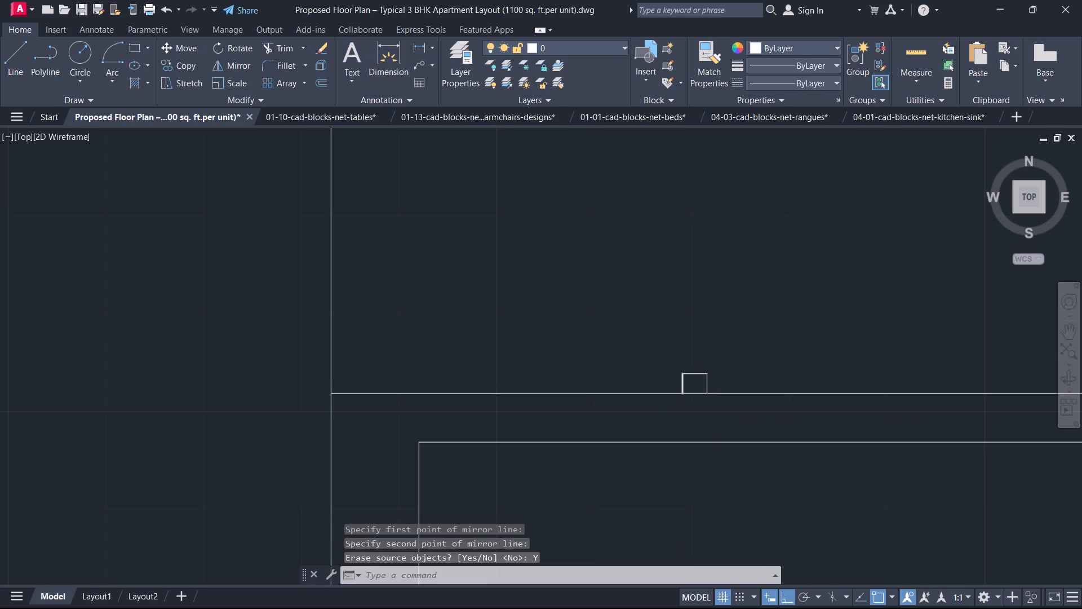
scroll(682, 390, "down", 2)
scroll(690, 365, "up", 1)
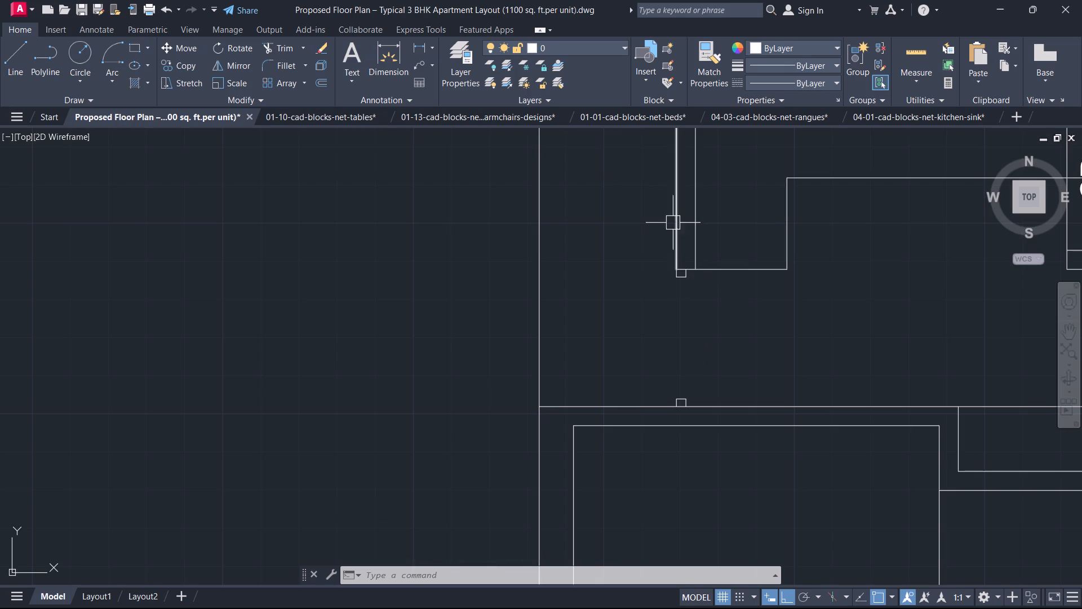
right_click(667, 305)
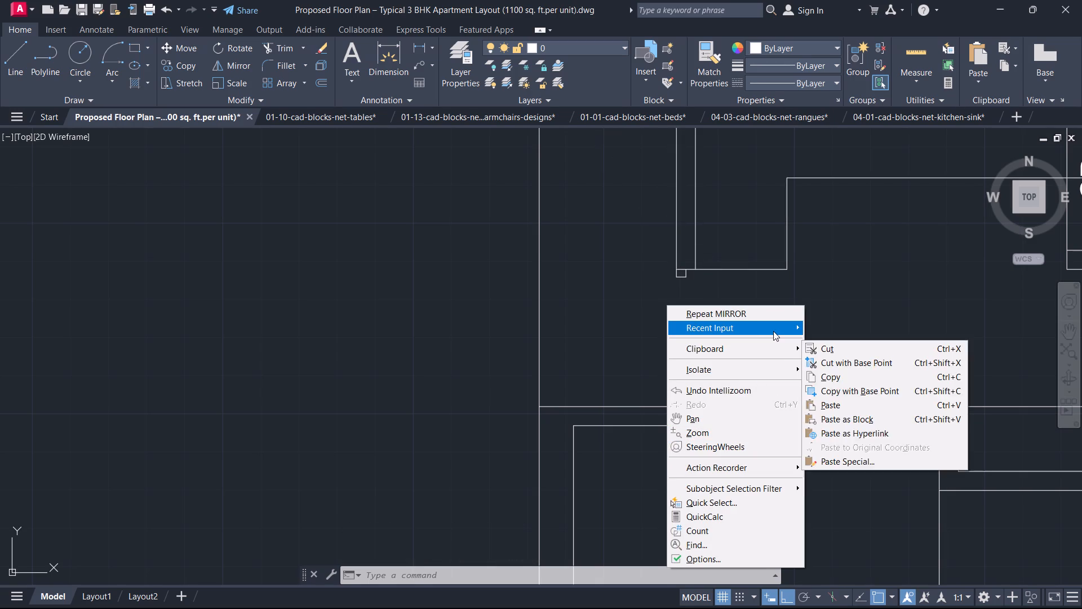
left_click(825, 351)
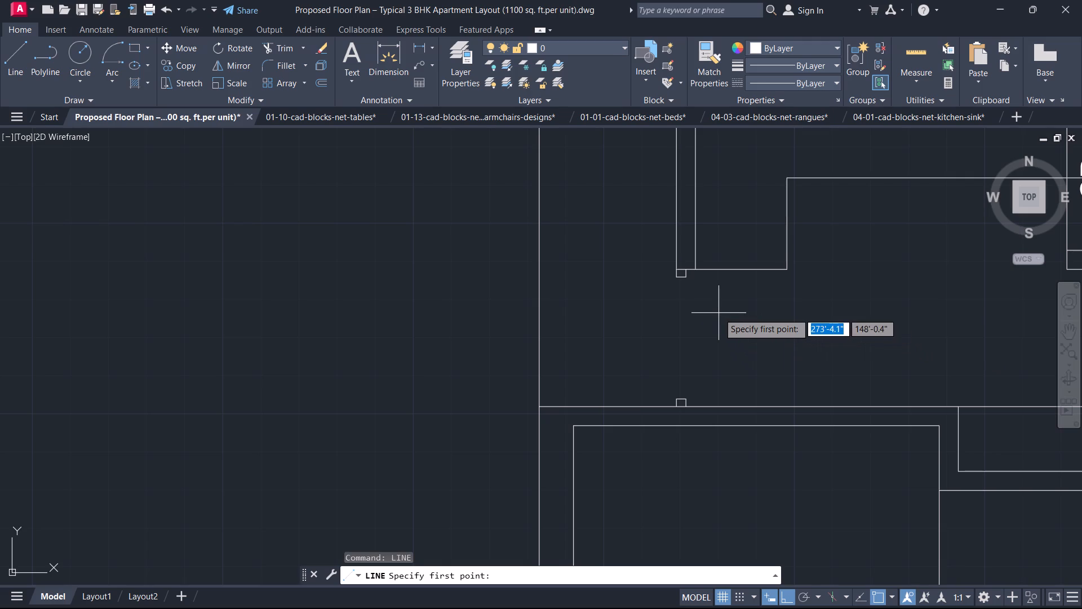
left_click(673, 282)
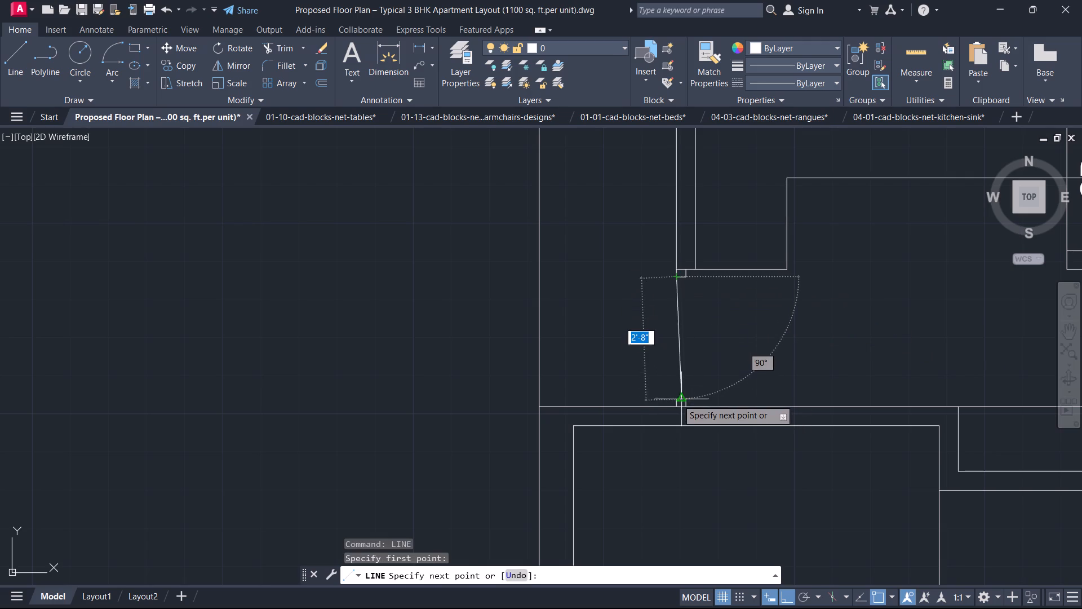
left_click(673, 396)
key("Escape")
Offset the vertical line across the kitchen door opening by 1.5" toward the kitchen interior.
key("o")
key("space")
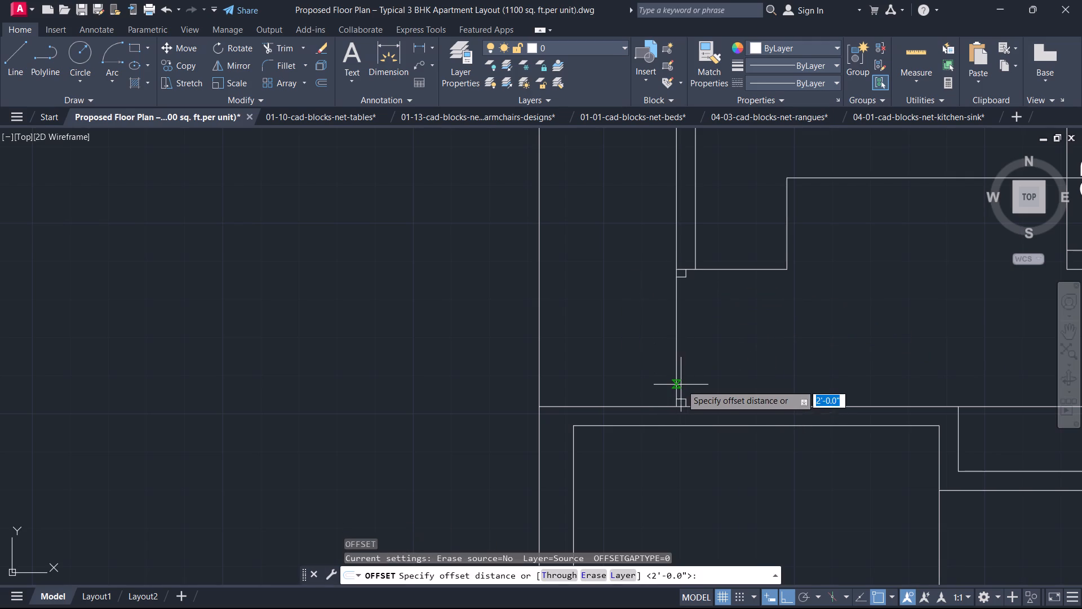
key("1")
type(".5")
key("Return")
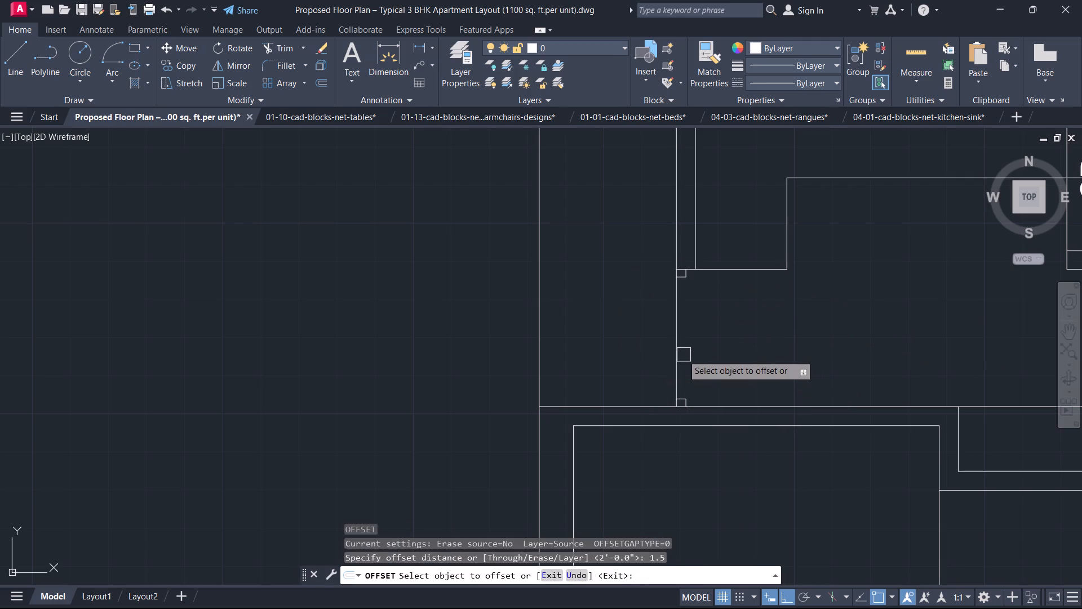
left_click(682, 355)
left_click(697, 361)
key("Escape")
Rotate both door leaf lines 90° counterclockwise about the lower jamb's outer corner so the leaf lies open horizontally.
left_click(706, 357)
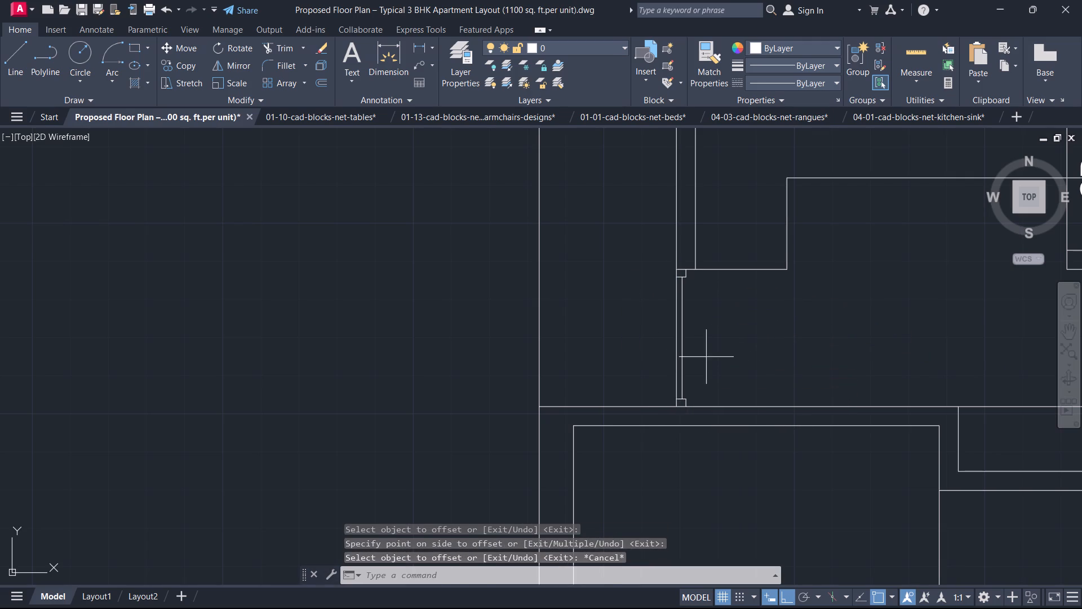
left_click(638, 331)
type("ro")
key("space")
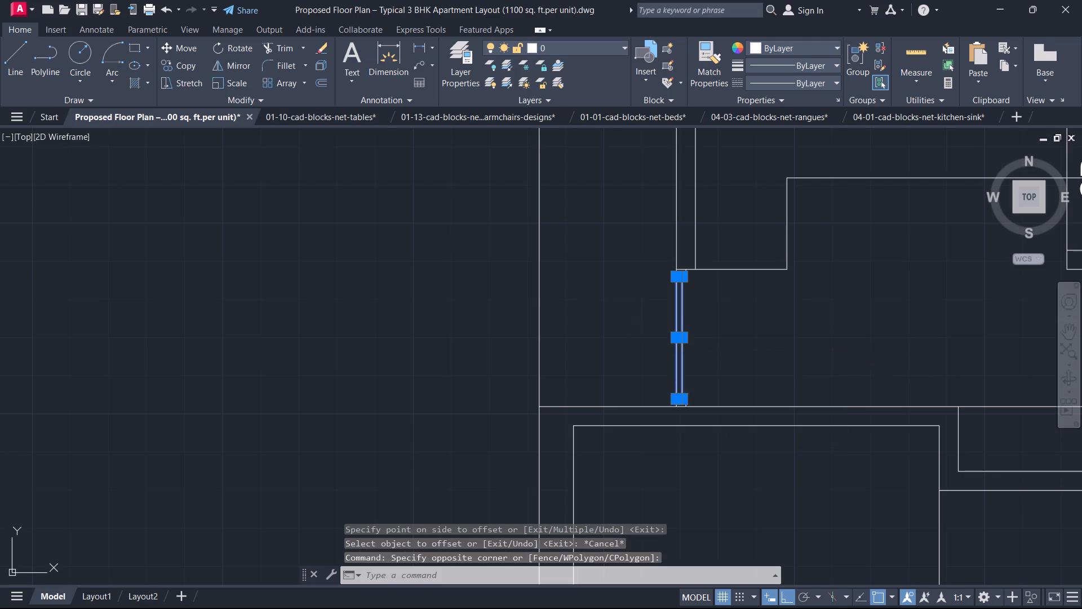
scroll(637, 365, "up", 2)
middle_click_drag(717, 433, 722, 358)
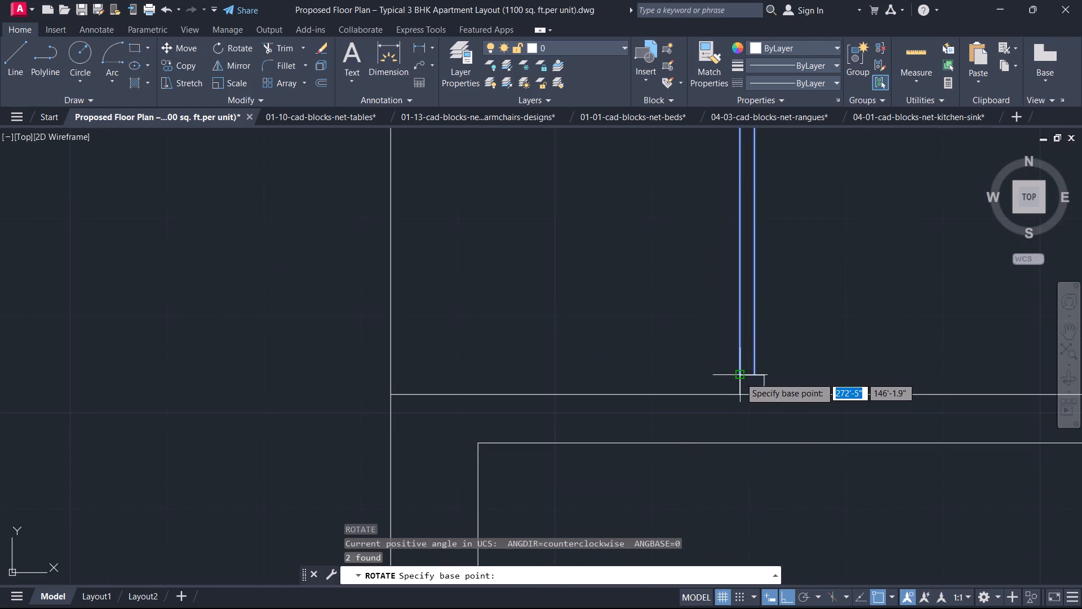
left_click(740, 377)
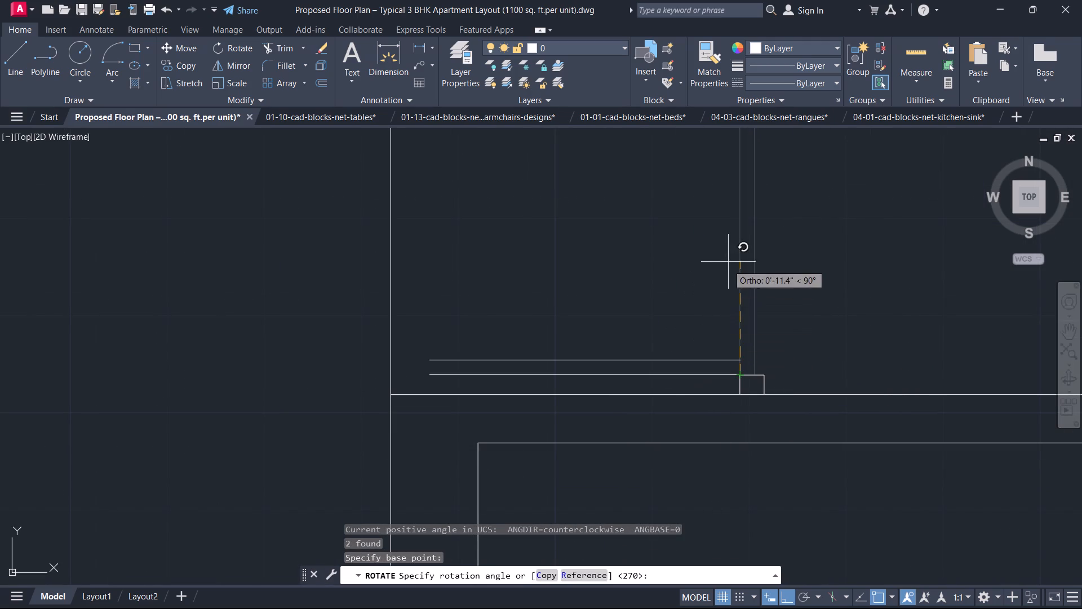
left_click(728, 251)
key("Escape")
Draw the door swing arc from the upper jamb's outer corner, centred on the lower jamb's corner, to the leaf's free end.
scroll(677, 280, "down", 2)
middle_click_drag(677, 280, 689, 394)
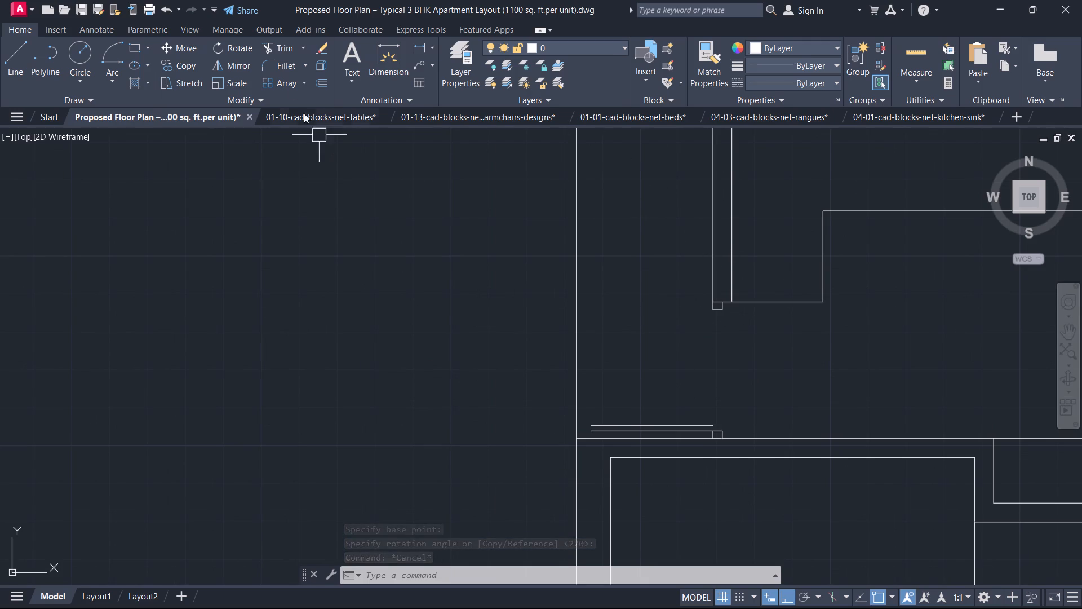
left_click(118, 54)
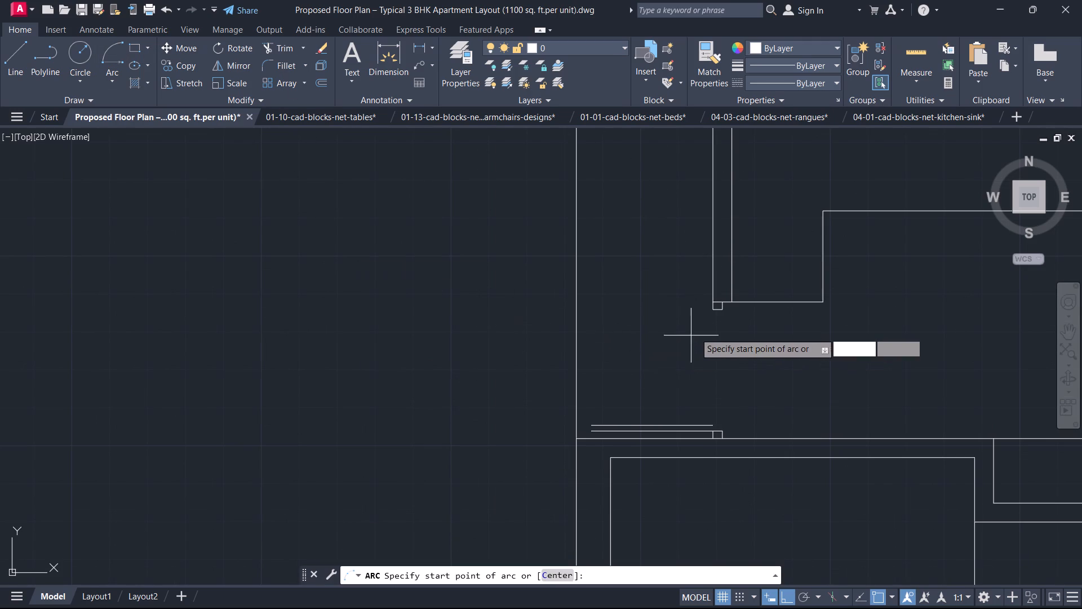
scroll(711, 311, "up", 1)
left_click(711, 311)
middle_click_drag(715, 352, 741, 183)
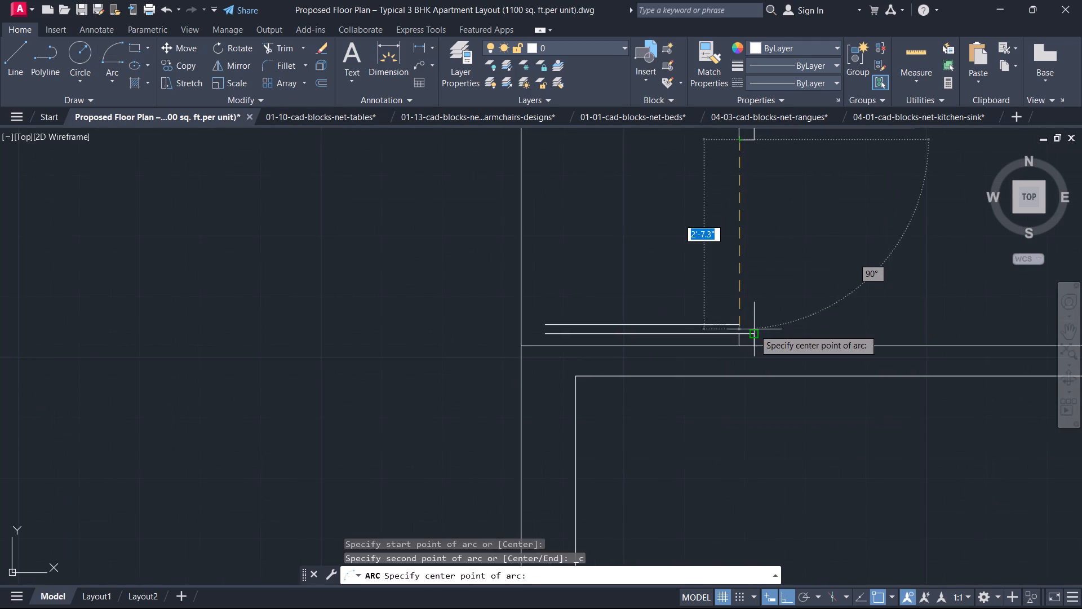
left_click(737, 333)
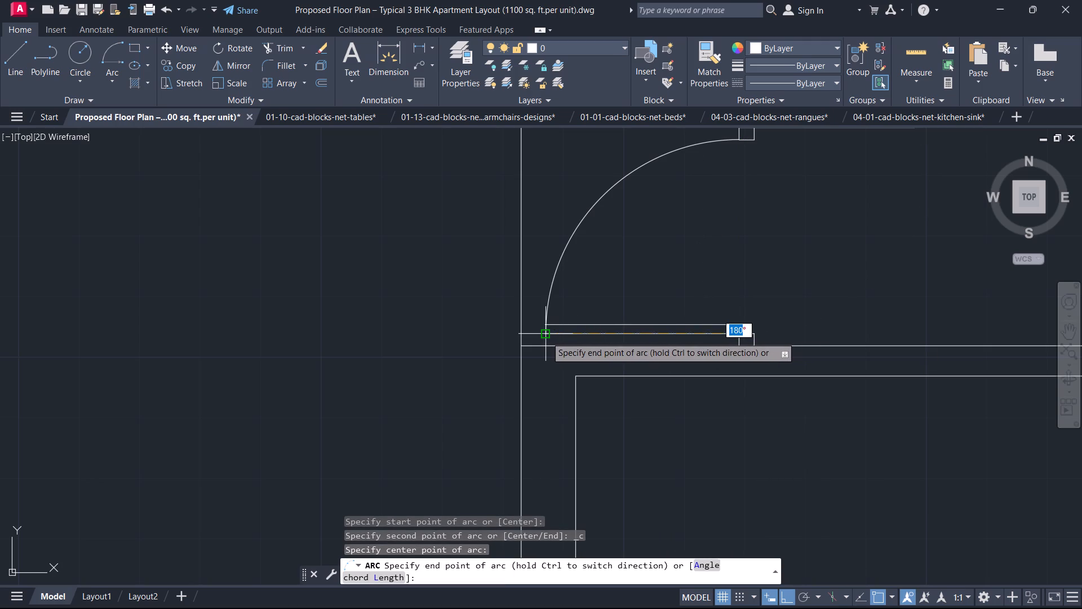
left_click(546, 336)
key("Escape")
Trim the end of the leaf's upper line that sticks out past the door swing arc.
scroll(546, 336, "up", 3)
middle_click_drag(547, 335, 617, 320)
key("t")
key("r")
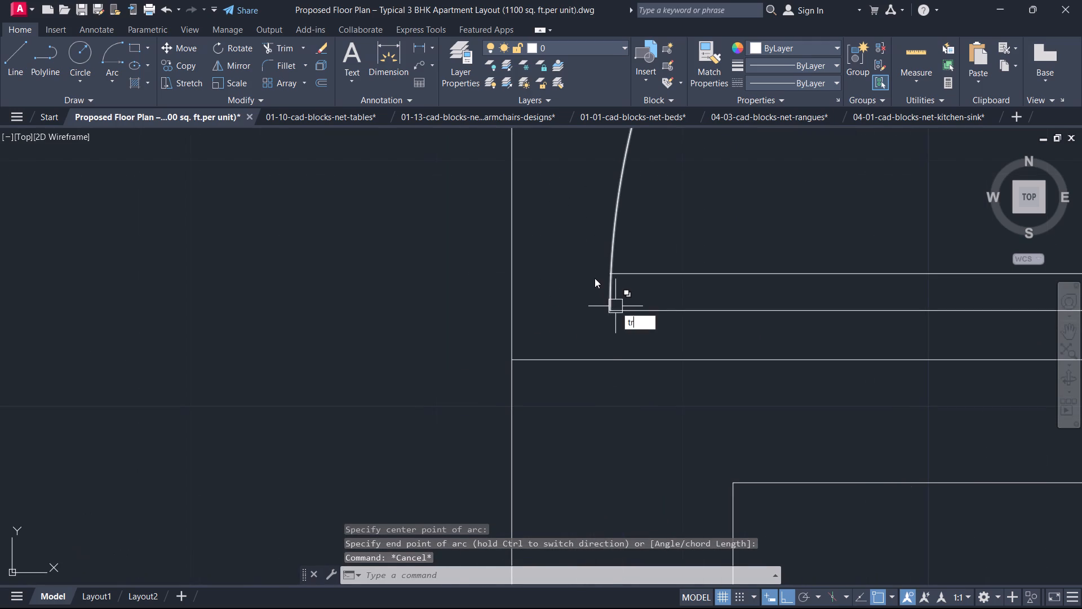
key("space")
scroll(592, 267, "up", 3)
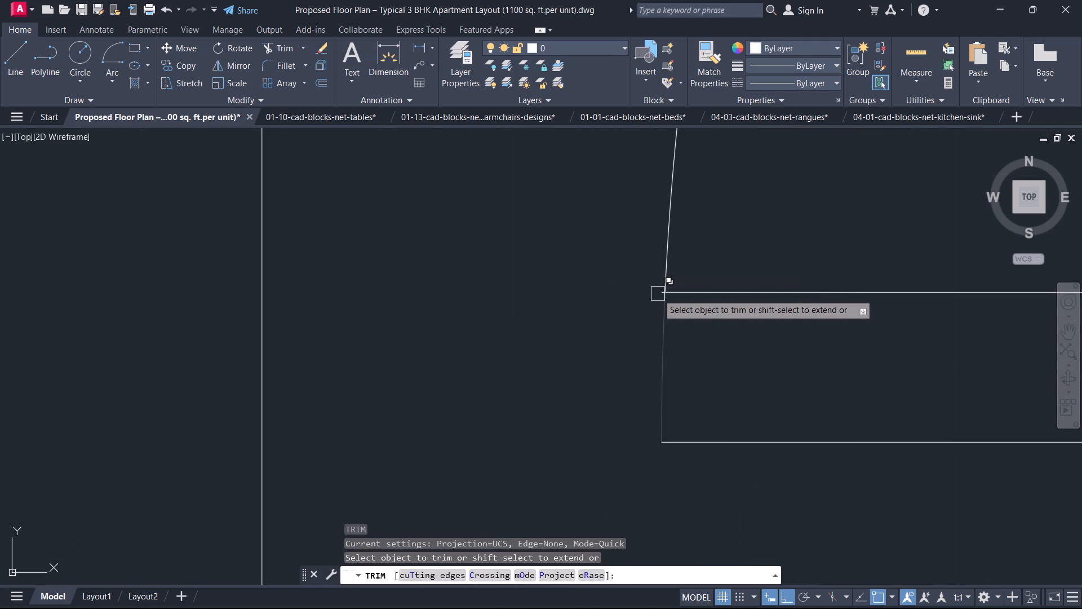
scroll(654, 292, "up", 3)
left_click(679, 294)
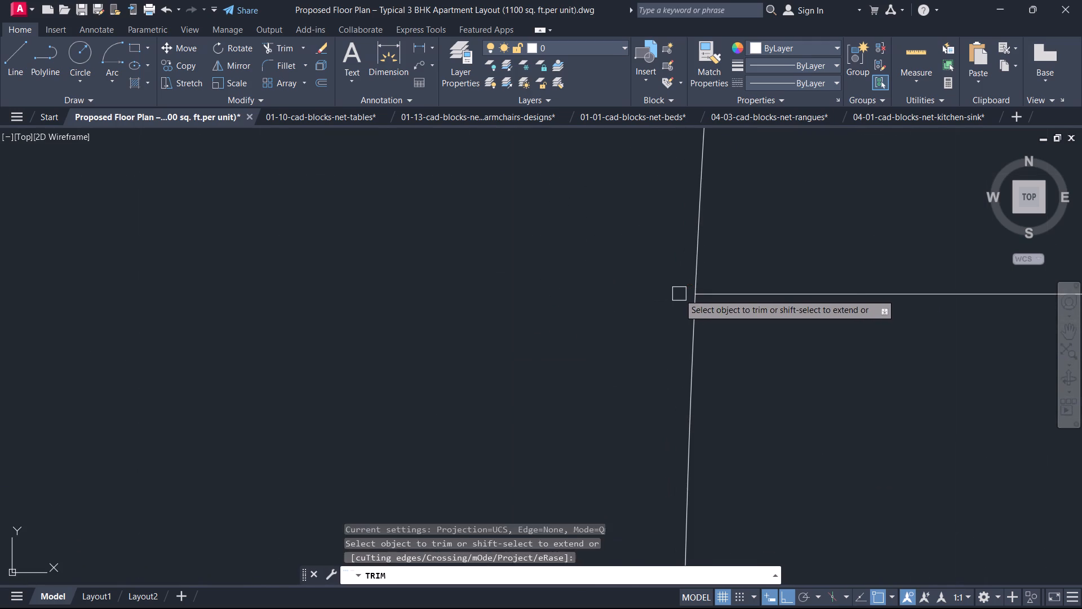
key("Escape")
Draw a 1.5" vertical line closing the door leaf at its hinge end beside the lower jamb.
scroll(666, 300, "down", 6)
scroll(743, 280, "down", 4)
middle_click_drag(755, 274, 604, 274)
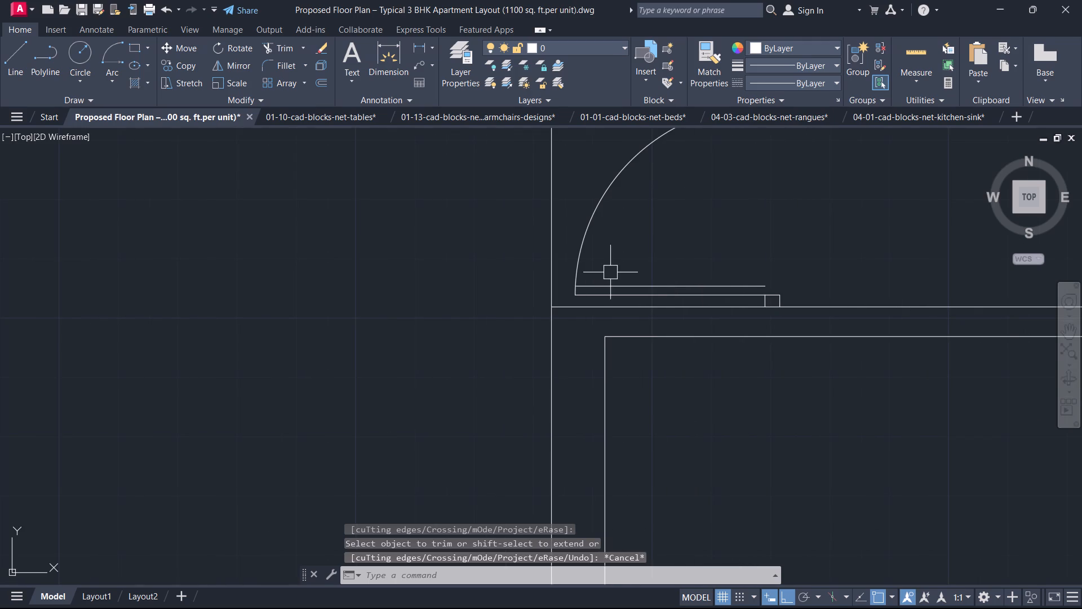
key("l")
key("space")
left_click(768, 286)
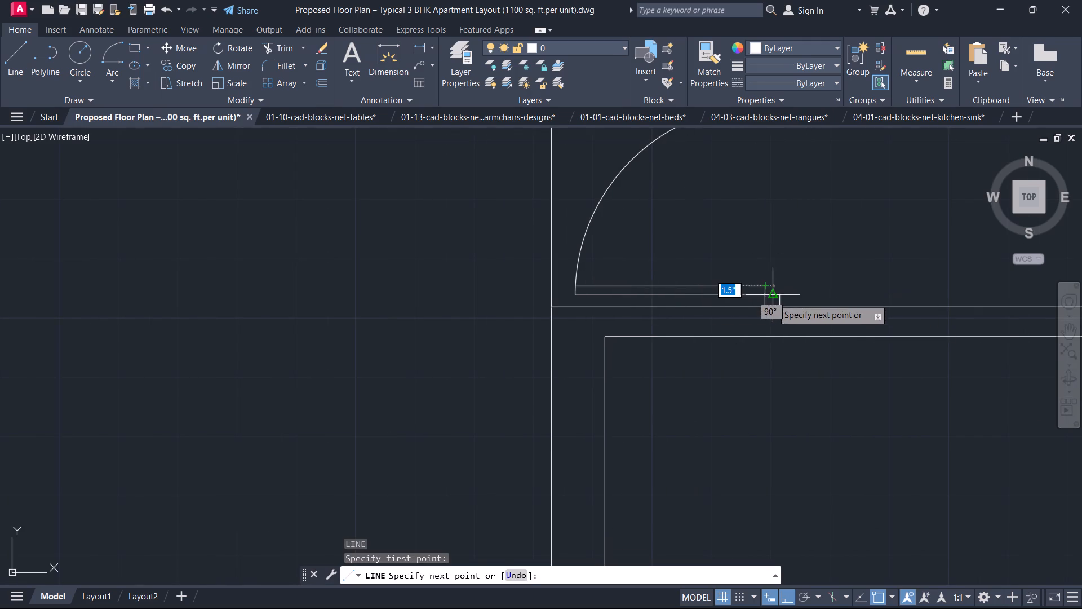
scroll(772, 299, "up", 3)
left_click(743, 281)
key("Escape")
Examine the finished kitchen door, checking where its swing arc meets the upper jamb.
scroll(720, 289, "down", 4)
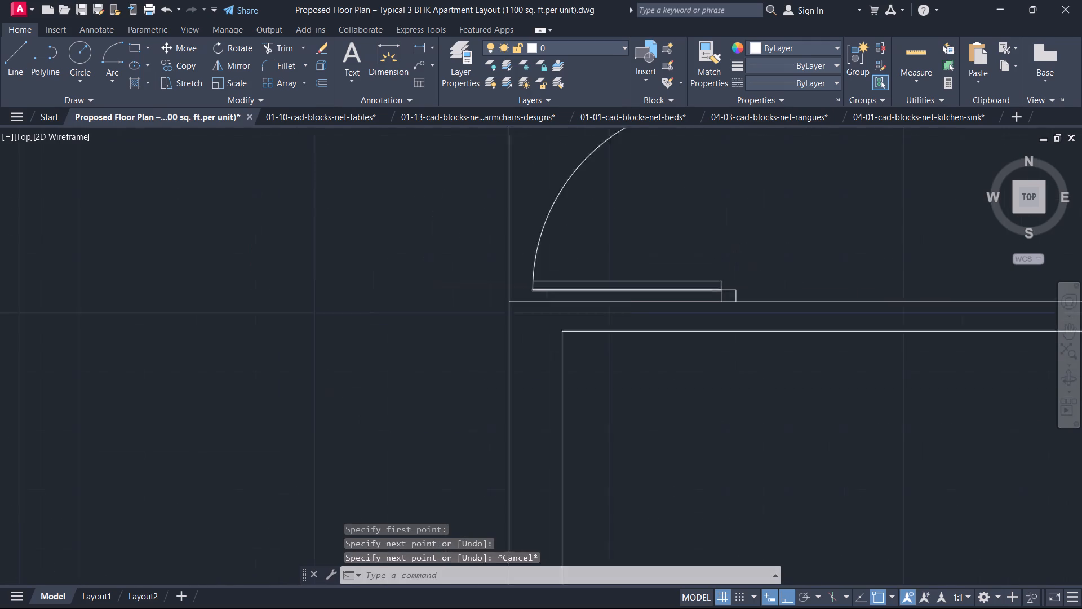
scroll(711, 295, "down", 1)
middle_click_drag(691, 269, 678, 308)
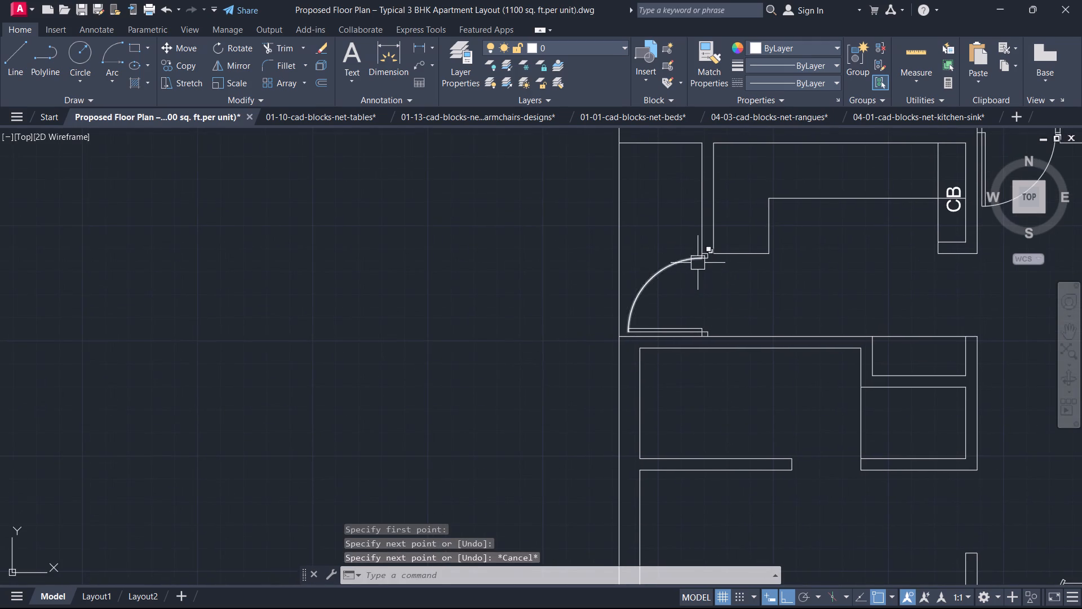
scroll(699, 261, "up", 4)
scroll(709, 297, "down", 1)
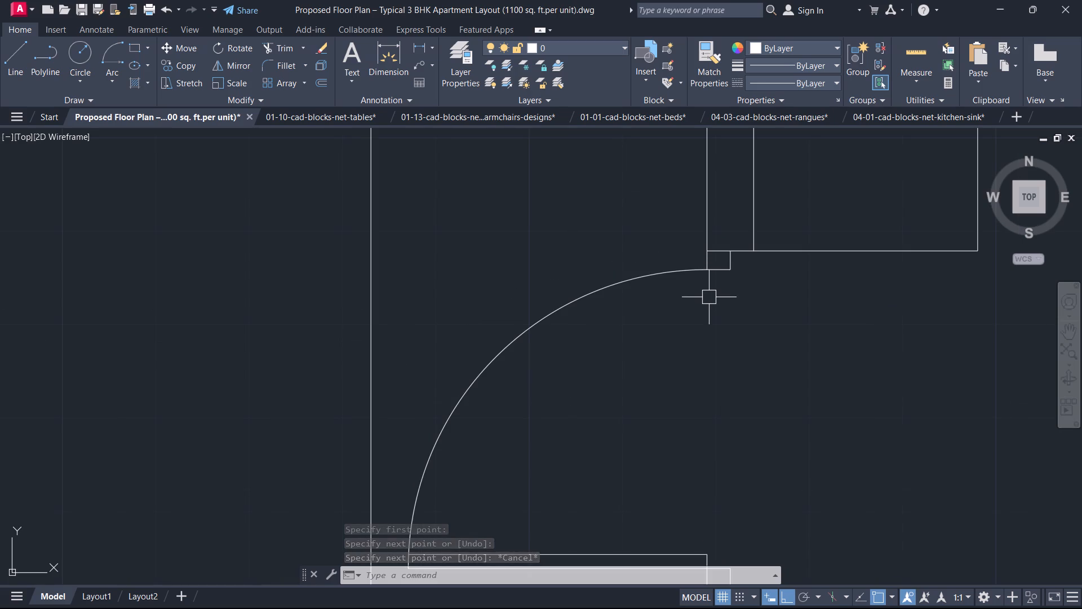
scroll(709, 297, "down", 1)
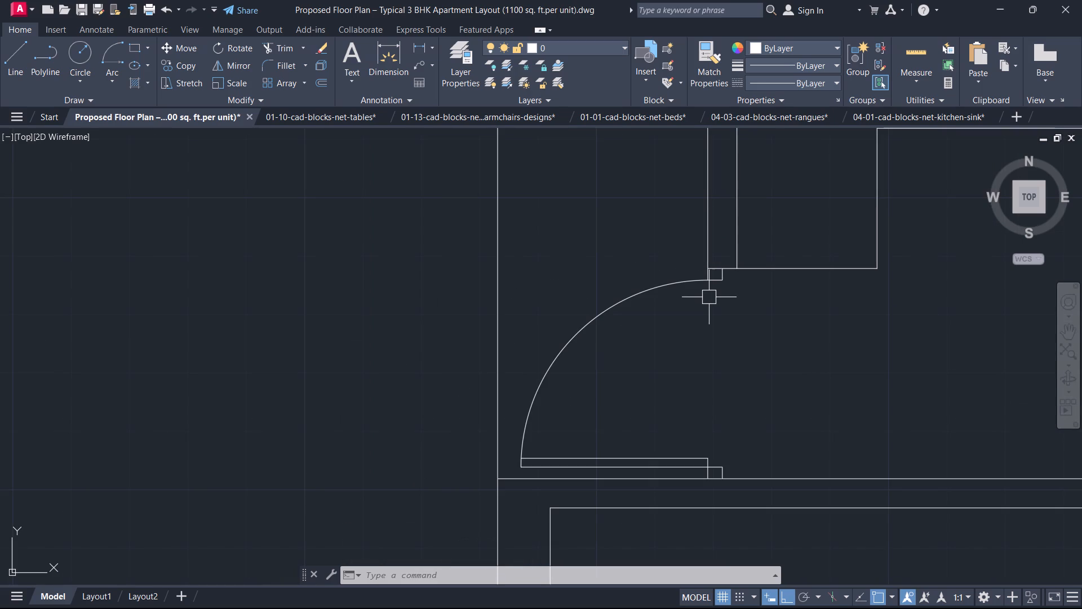
scroll(738, 275, "down", 3)
middle_click_drag(786, 285, 749, 311)
scroll(753, 305, "up", 1)
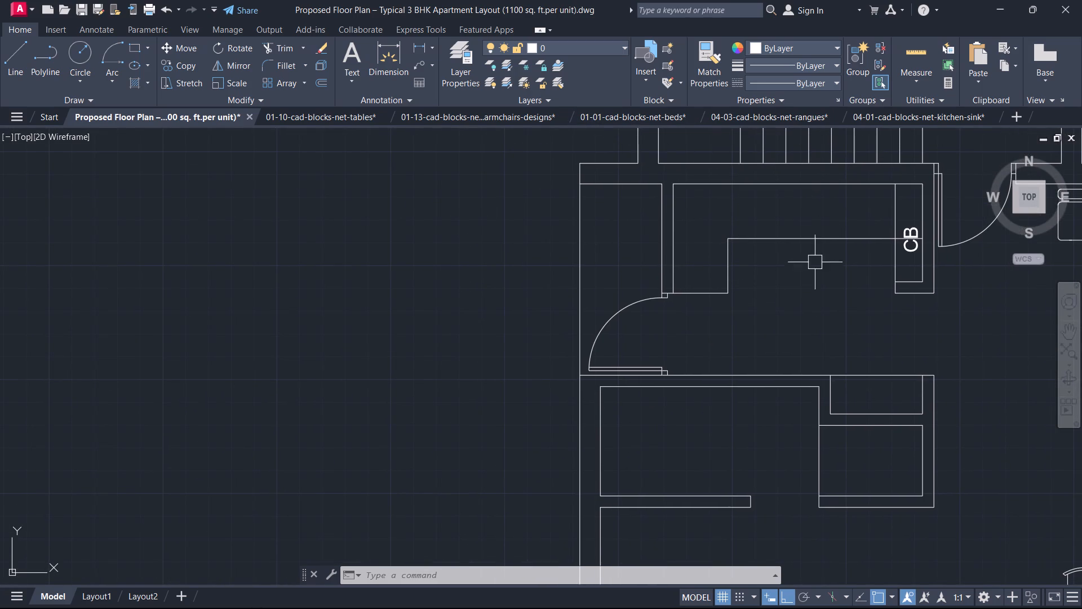
Copy the stove and sink from the upper kitchen to the lower kitchen's counter, using the kitchen's inner wall corner as reference.
scroll(813, 298, "down", 2)
middle_click_drag(813, 298, 786, 405)
scroll(768, 222, "up", 1)
middle_click_drag(768, 222, 766, 430)
middle_click_drag(760, 257, 777, 410)
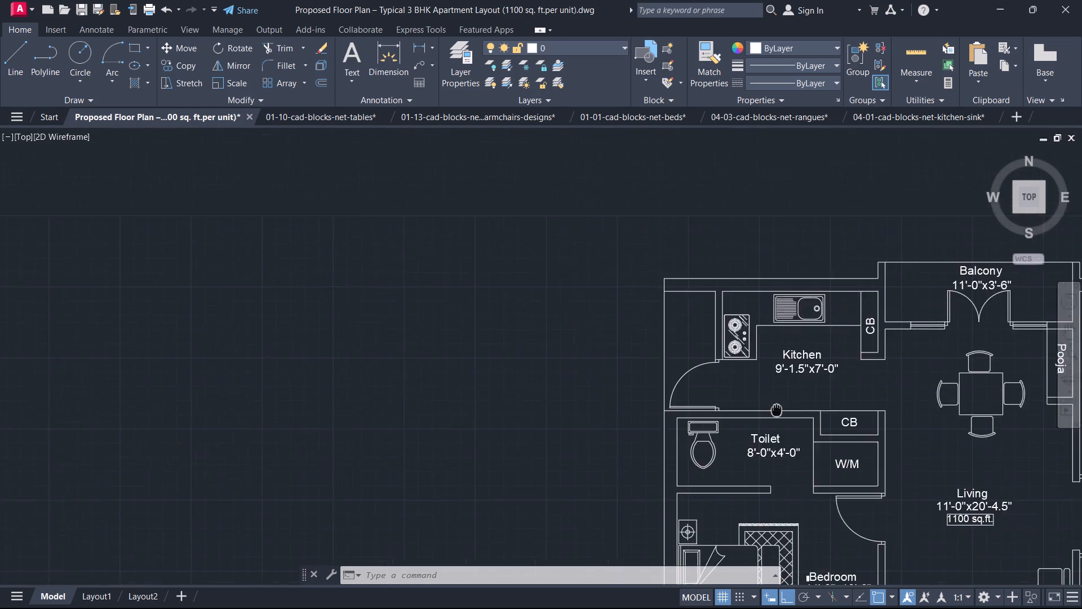
middle_click_drag(777, 410, 774, 411)
scroll(750, 356, "up", 2)
left_click(738, 343)
left_click(823, 251)
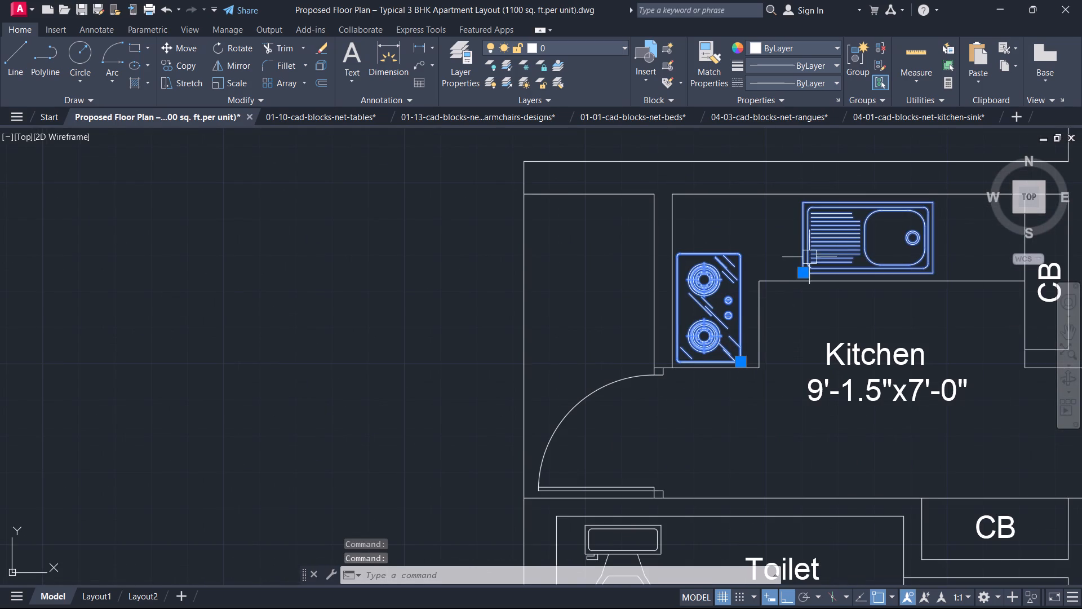
key("c")
type("o")
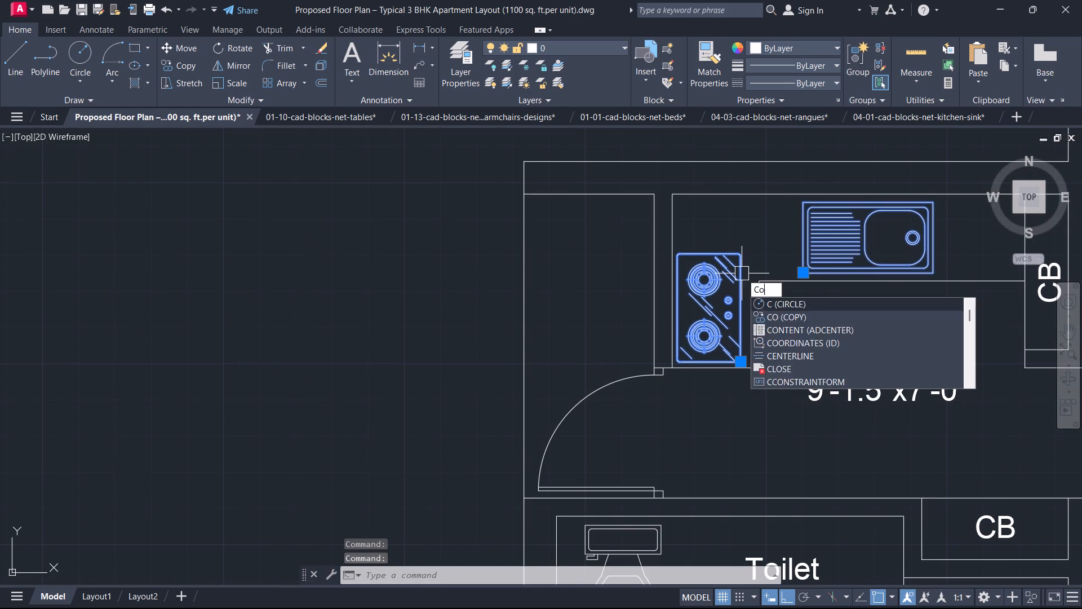
key("space")
left_click(672, 196)
scroll(692, 281, "down", 3)
middle_click_drag(692, 294, 728, 55)
scroll(757, 344, "up", 1)
left_click(702, 348)
key("Escape")
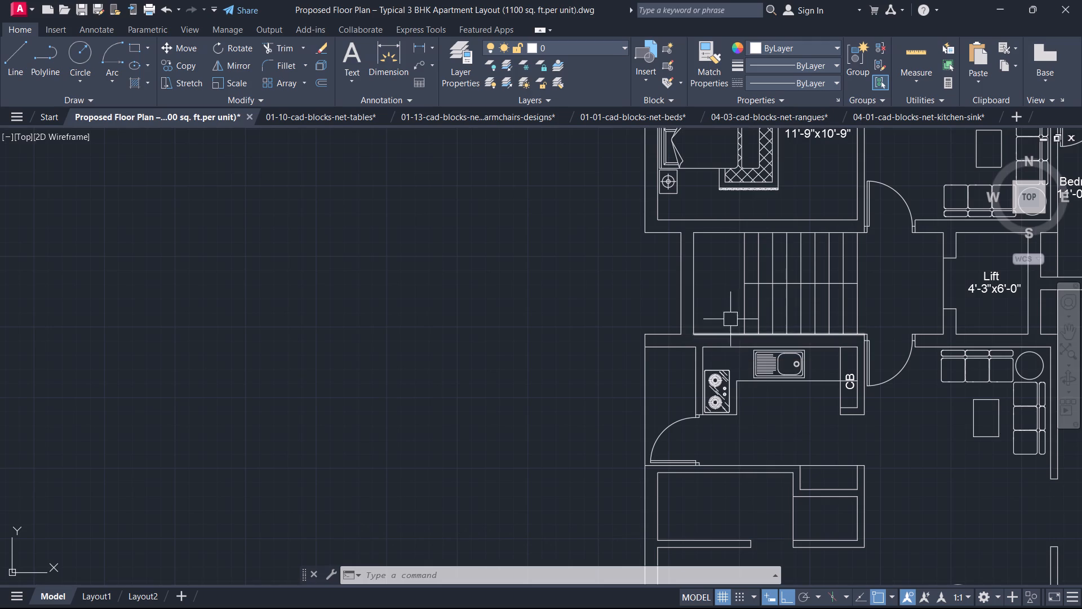
Copy the "Kitchen 9'-1.5"x7'-0"" label from the upper apartment into the lower kitchen, using the same inner wall corner as reference.
scroll(718, 399, "down", 1)
scroll(732, 241, "down", 1)
middle_click_drag(732, 243, 688, 376)
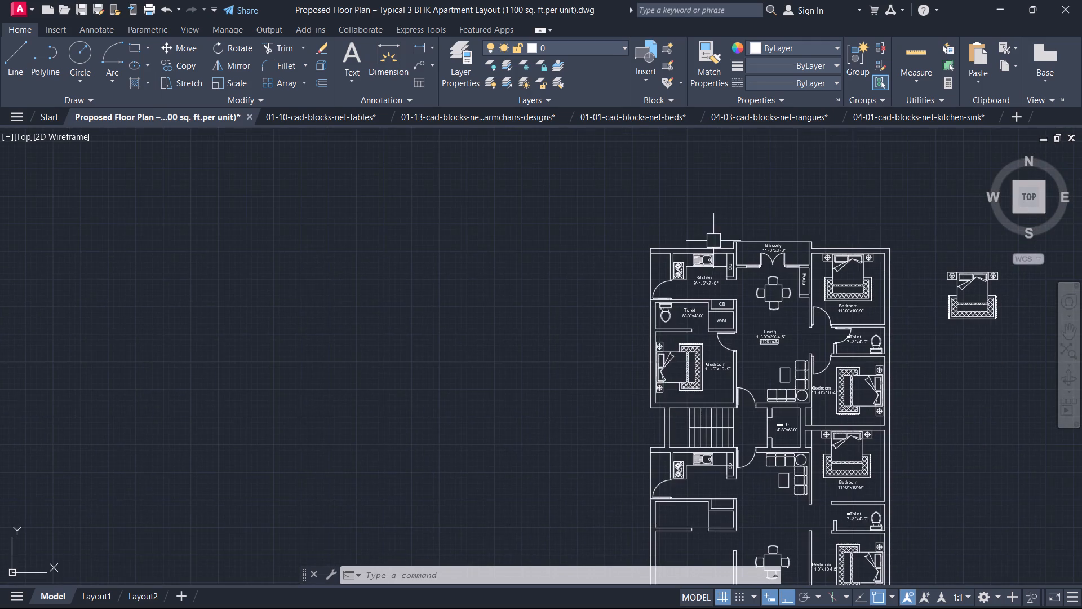
scroll(699, 299, "up", 2)
left_click(696, 268)
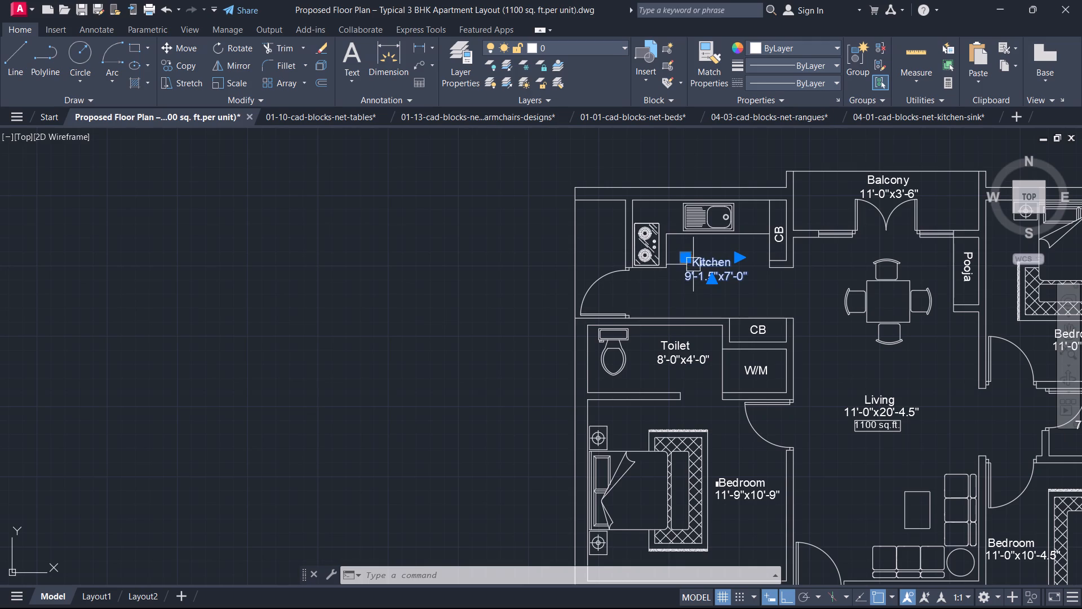
type("co")
key("space")
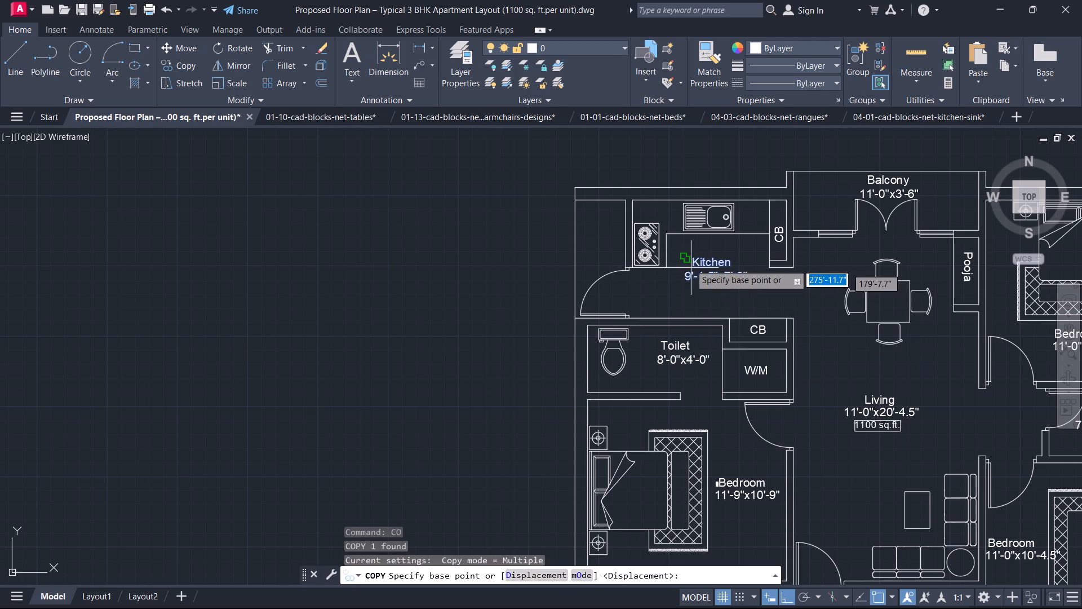
scroll(644, 206, "up", 1)
left_click(627, 199)
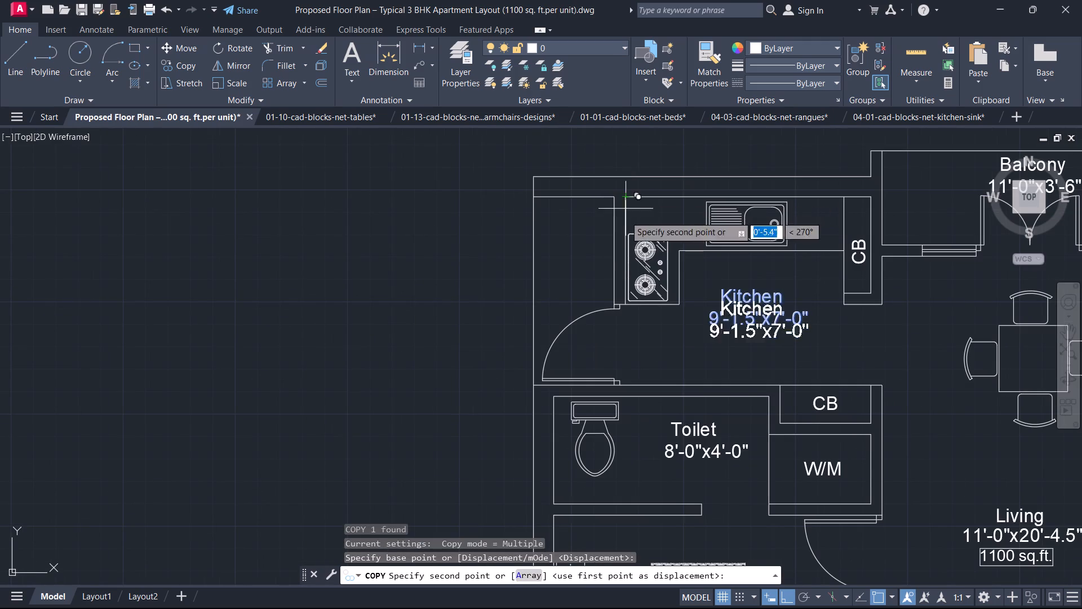
middle_click_drag(641, 343, 695, 236)
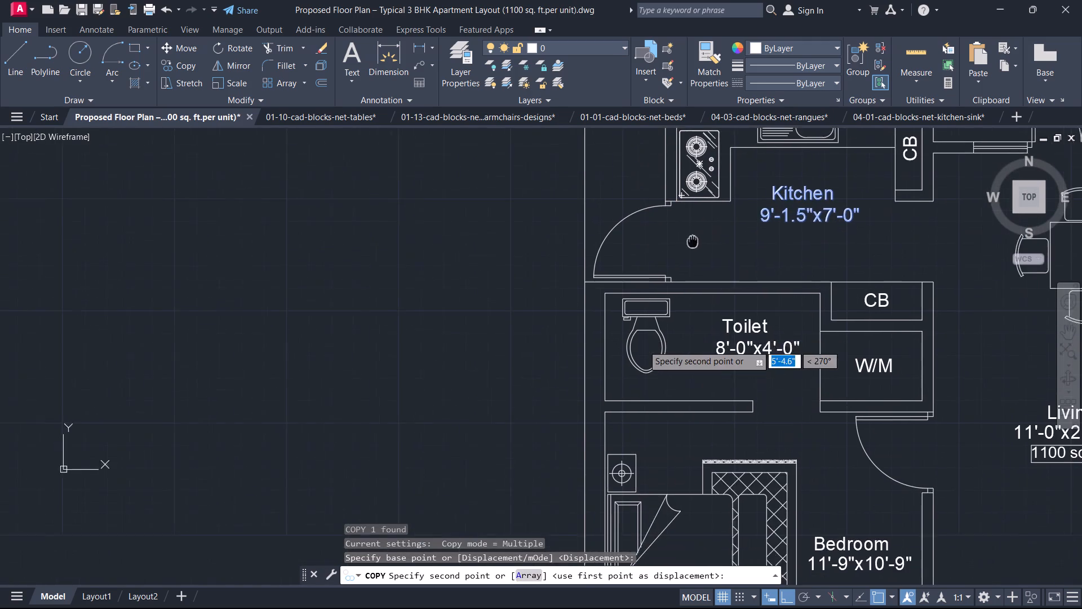
middle_click_drag(695, 236, 696, 235)
middle_click_drag(720, 427, 737, 262)
middle_click_drag(730, 417, 773, 239)
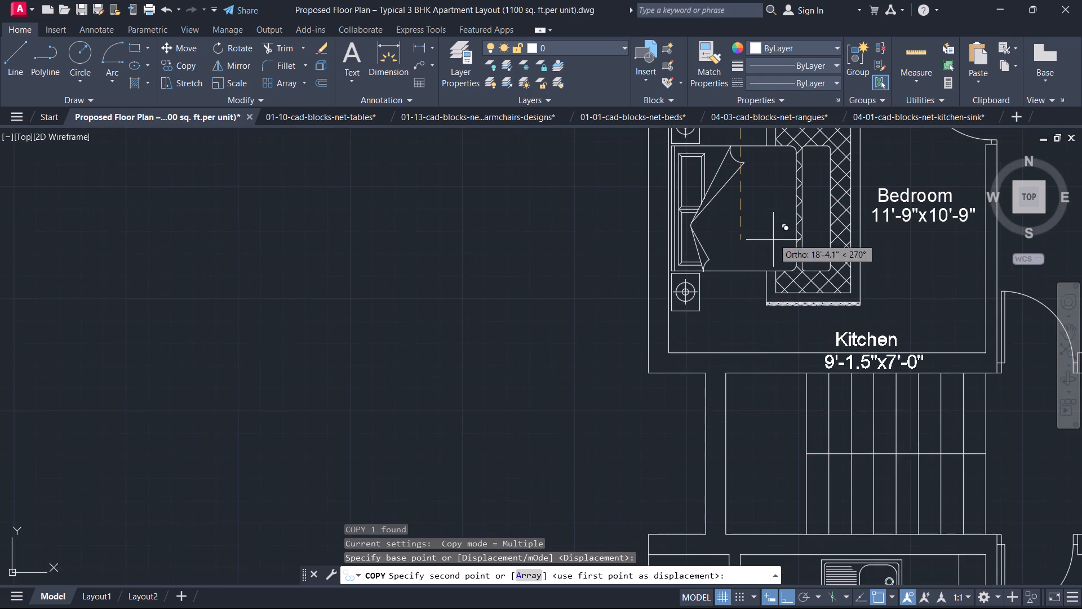
middle_click_drag(769, 250, 765, 214)
middle_click_drag(765, 395, 764, 192)
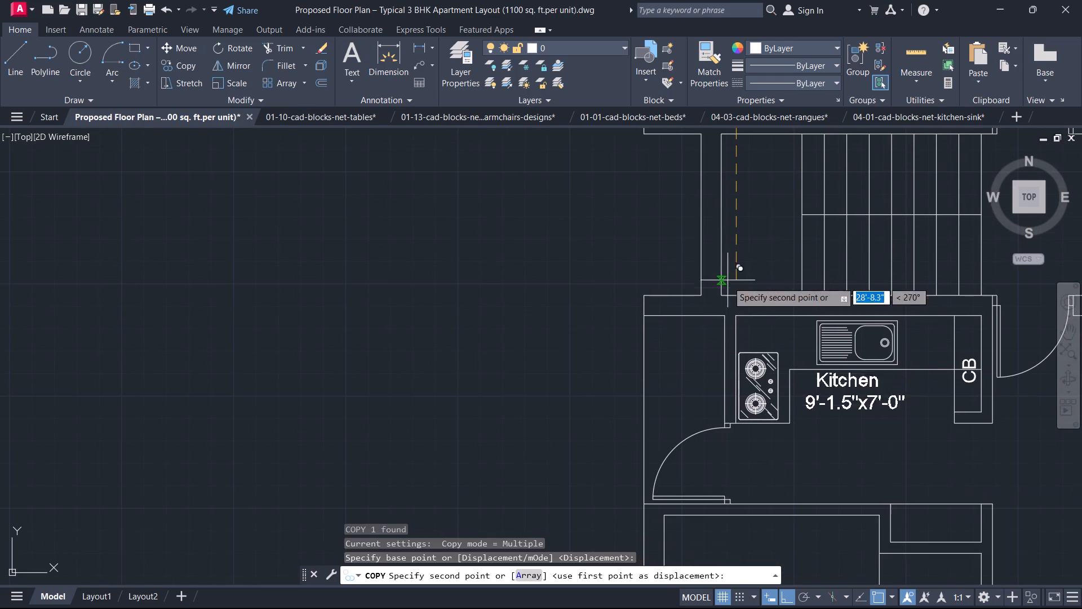
left_click(737, 316)
key("Escape")
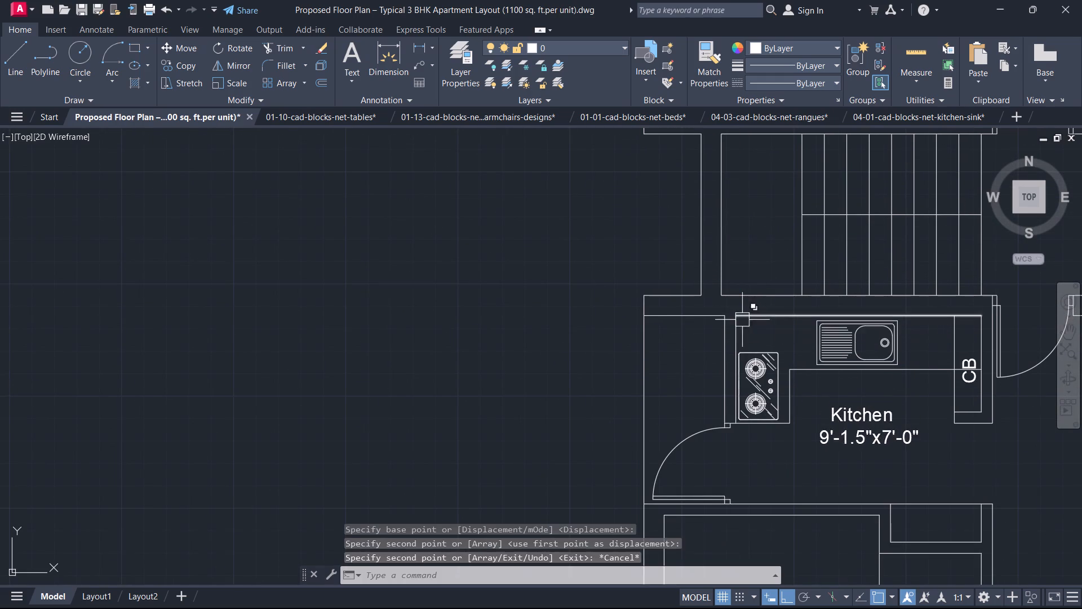
Look over the lower apartment's kitchen and the unfurnished rooms below it.
scroll(744, 321, "down", 2)
middle_click_drag(740, 360, 650, 302)
scroll(664, 322, "up", 1)
middle_click_drag(664, 323, 644, 316)
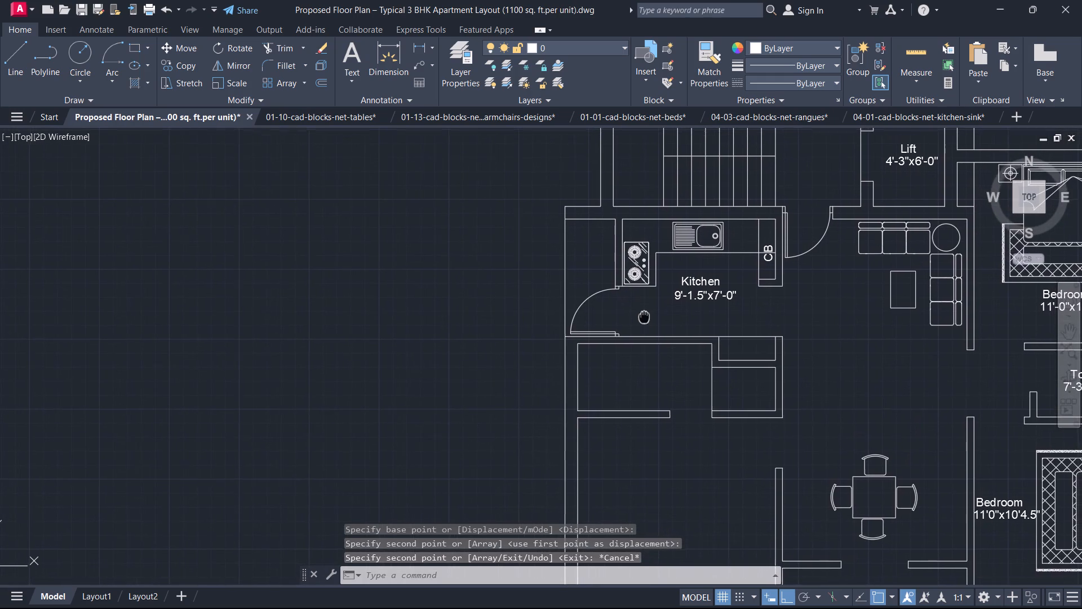
middle_click_drag(644, 316, 644, 316)
scroll(699, 303, "up", 1)
middle_click_drag(699, 303, 681, 312)
scroll(657, 336, "down", 1)
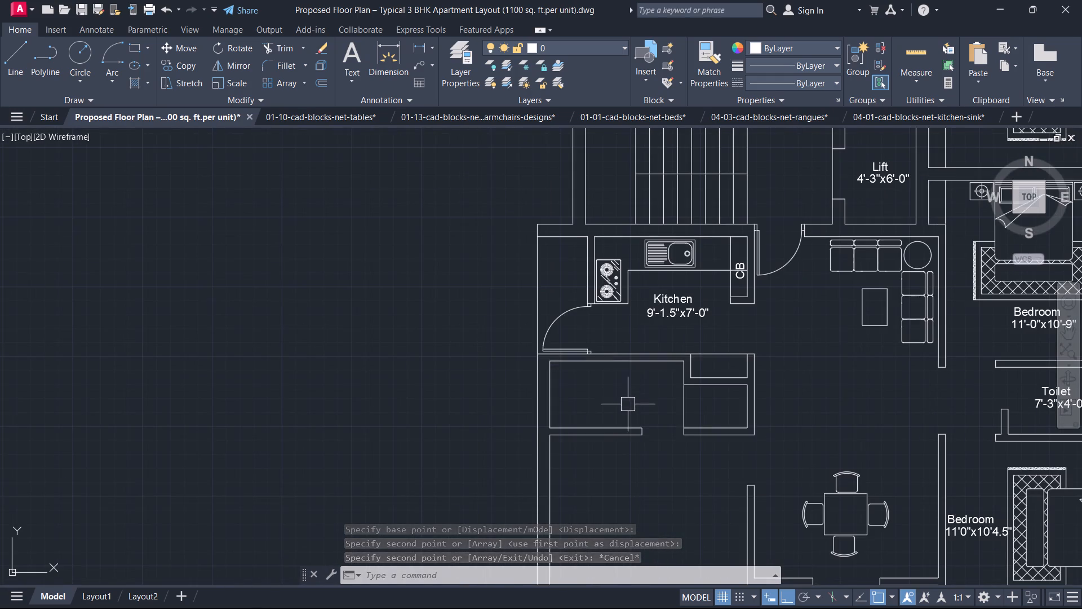
middle_click_drag(628, 405, 659, 319)
scroll(712, 236, "down", 1)
middle_click_drag(719, 299, 722, 312)
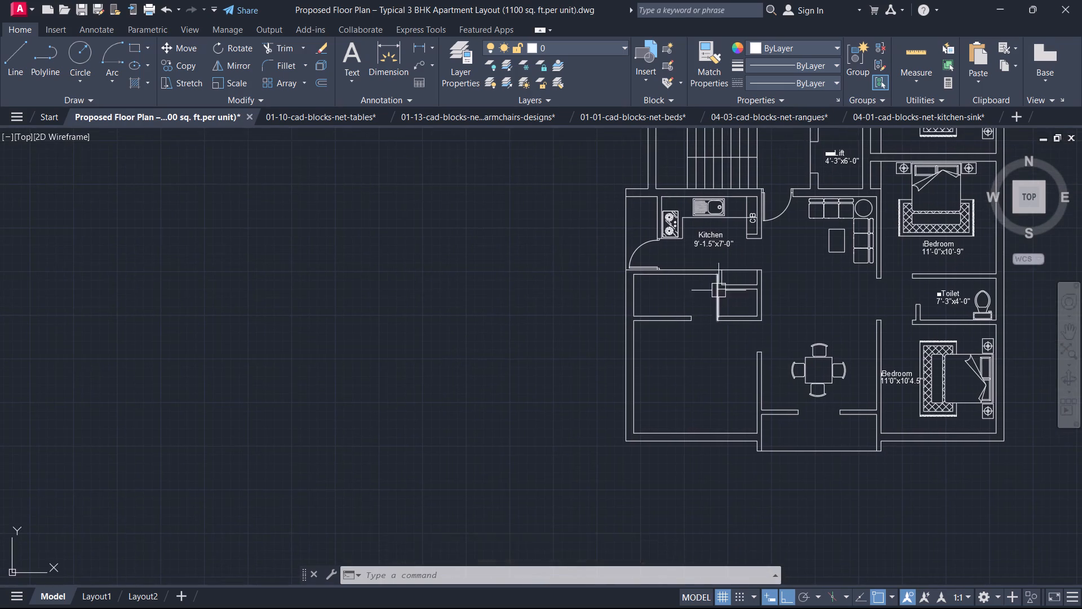
Trim the counter's front line where it crosses the CB cupboard in the lower kitchen.
middle_click_drag(698, 233, 680, 320)
middle_click_drag(686, 260, 674, 289)
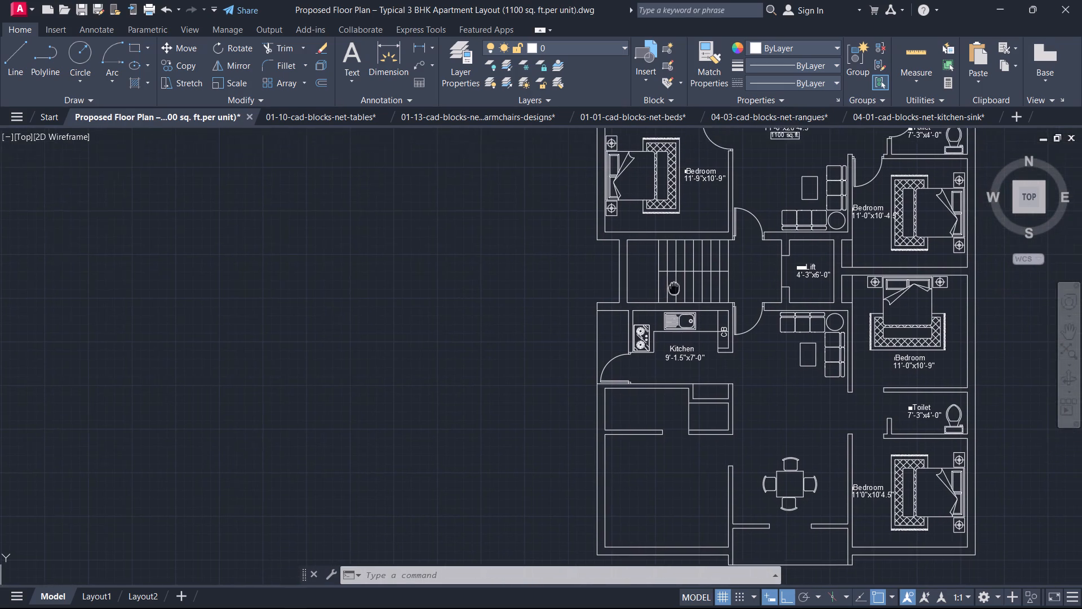
middle_click_drag(674, 289, 673, 294)
scroll(692, 319, "up", 2)
scroll(737, 349, "up", 2)
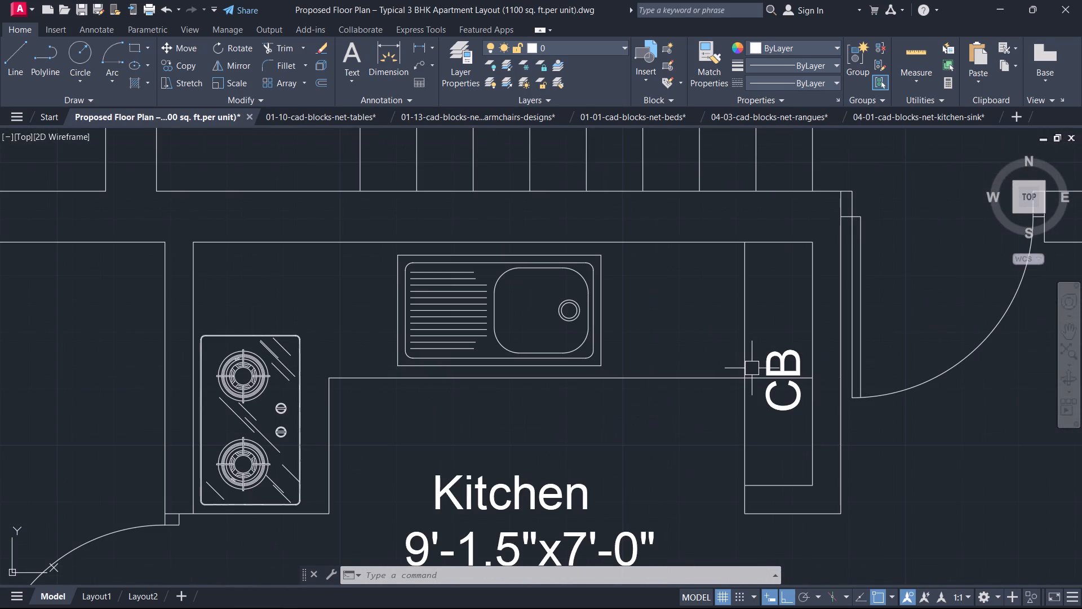
type("tr")
key("space")
scroll(752, 369, "up", 1)
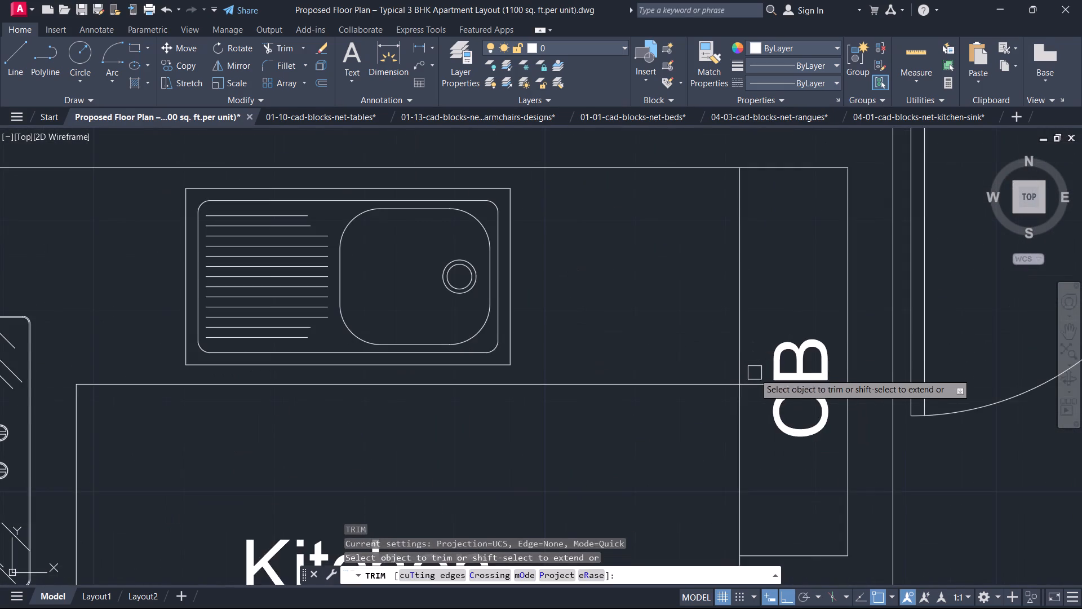
scroll(756, 376, "up", 1)
left_click(754, 387)
key("Escape")
scroll(708, 382, "down", 3)
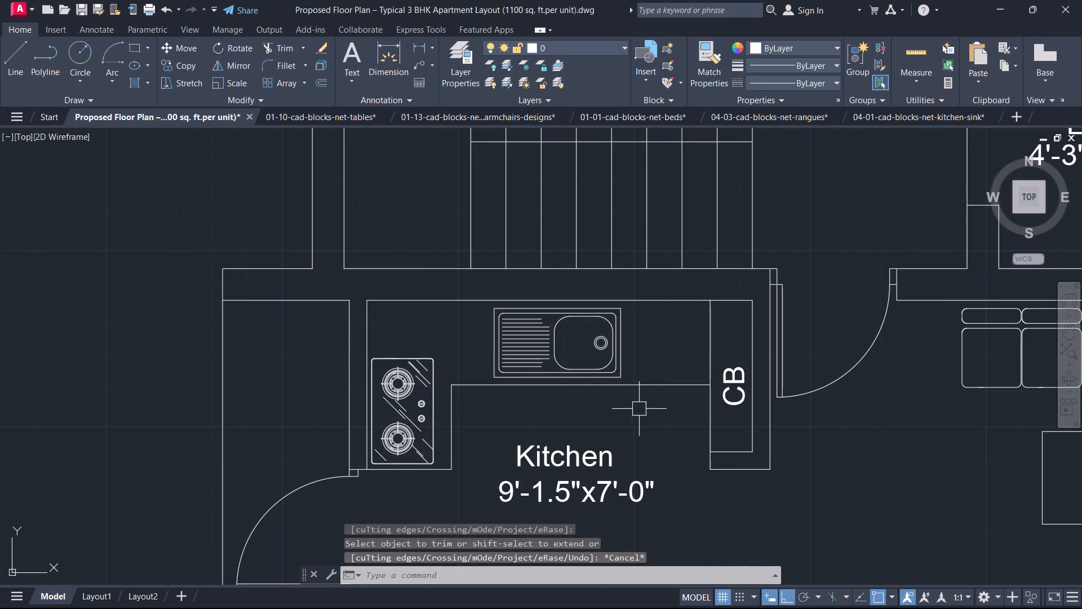
scroll(621, 404, "down", 1)
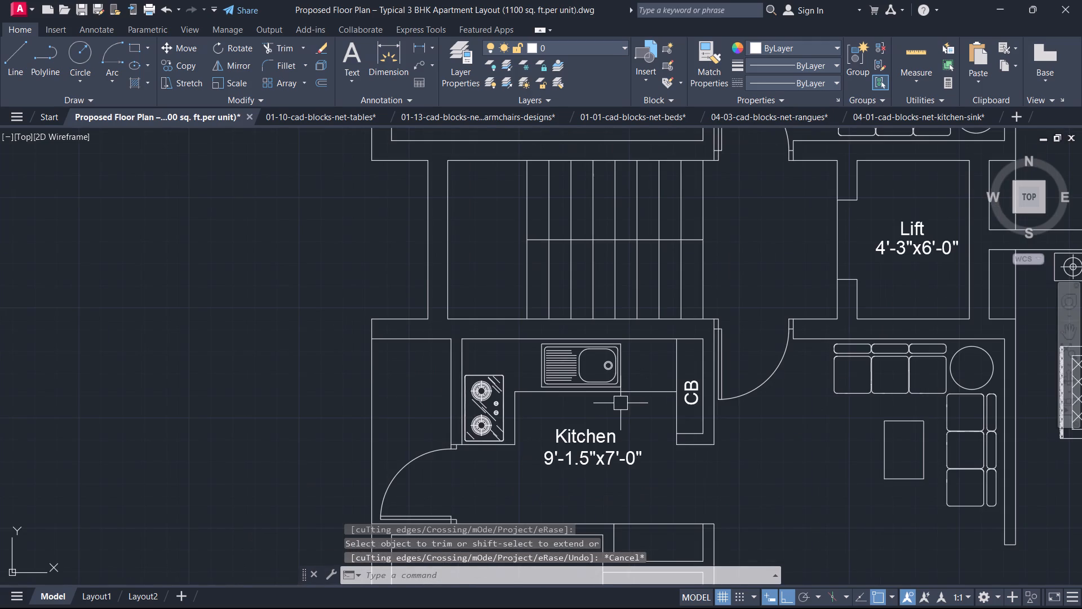
Move the lower kitchen's stove slightly away from the side wall, centring it across the counter's width.
middle_click_drag(631, 403, 693, 328)
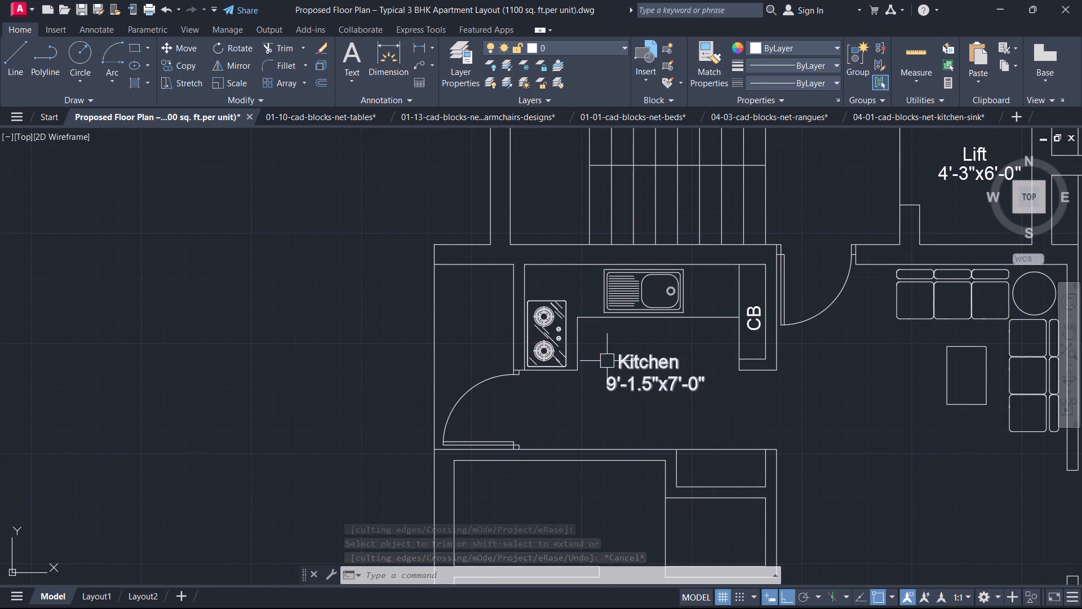
middle_click_drag(596, 361, 734, 370)
scroll(731, 369, "up", 3)
left_click(672, 348)
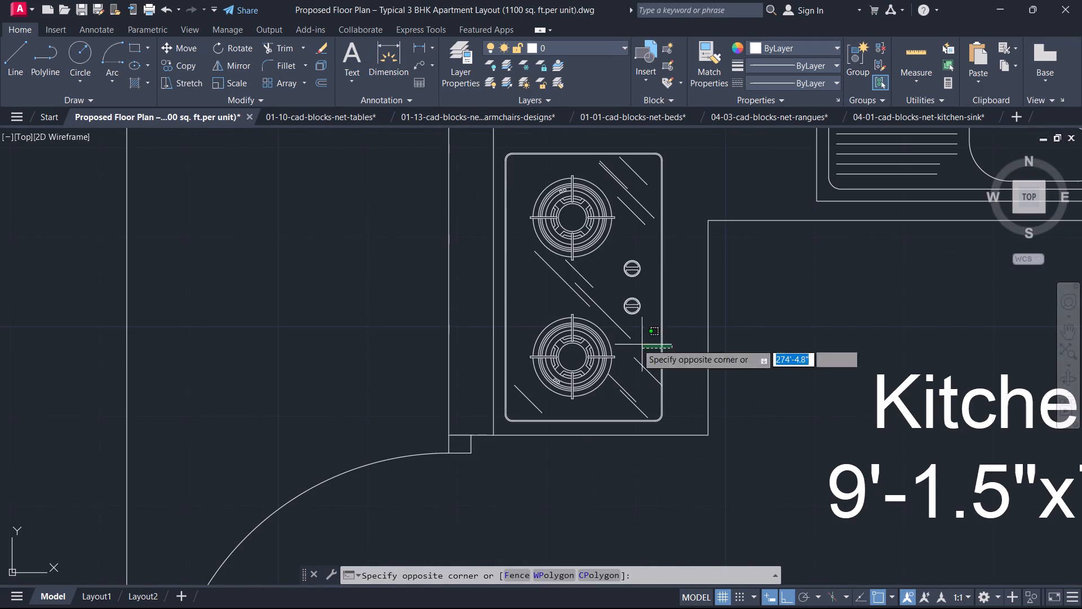
left_click(609, 337)
key("m")
key("space")
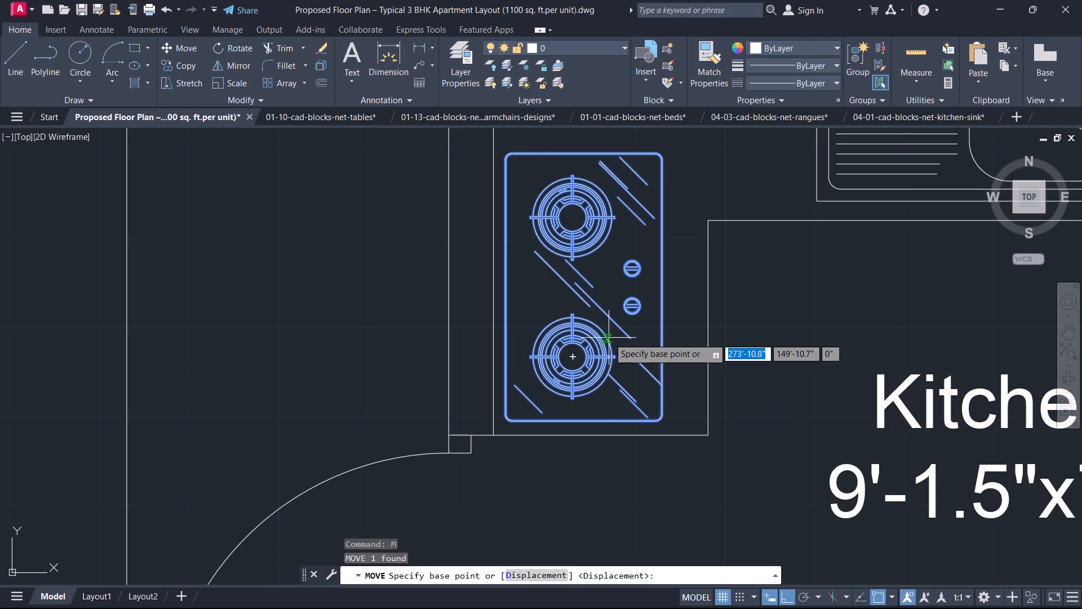
left_click(615, 338)
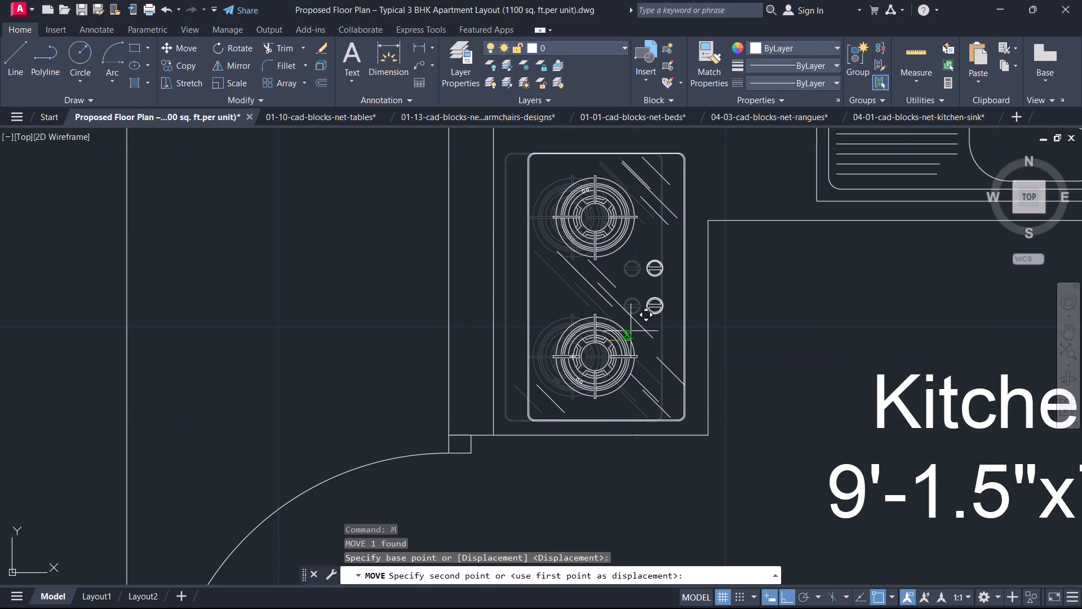
scroll(631, 331, "up", 2)
left_click(631, 331)
key("Escape")
scroll(631, 331, "down", 3)
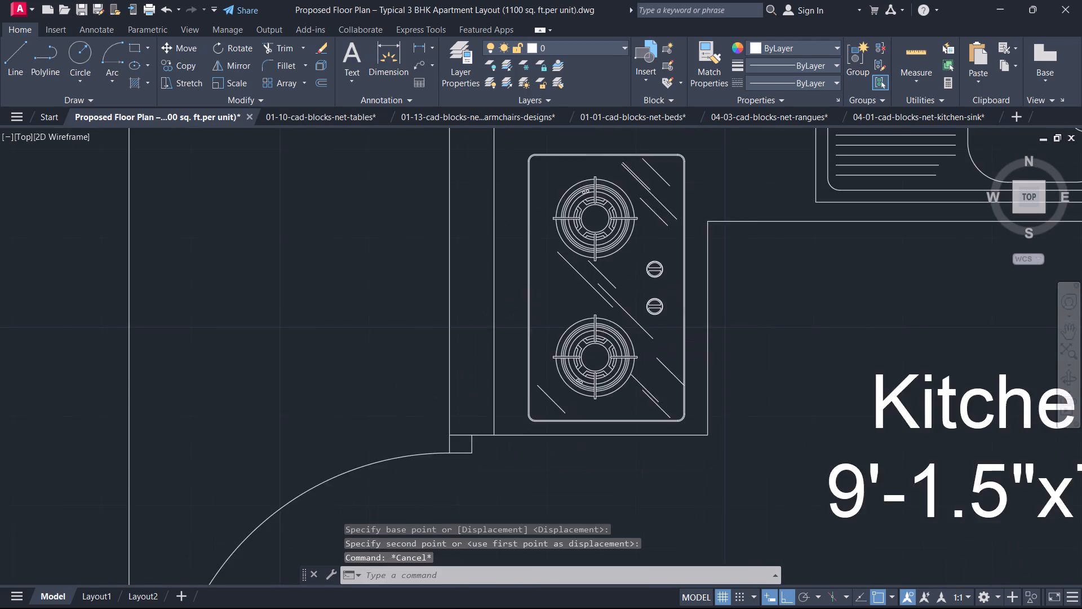
Move the upper kitchen's stove slightly away from the side wall, centring it across the counter's width.
middle_click_drag(631, 331, 617, 416)
scroll(634, 375, "down", 2)
middle_click_drag(642, 363, 641, 484)
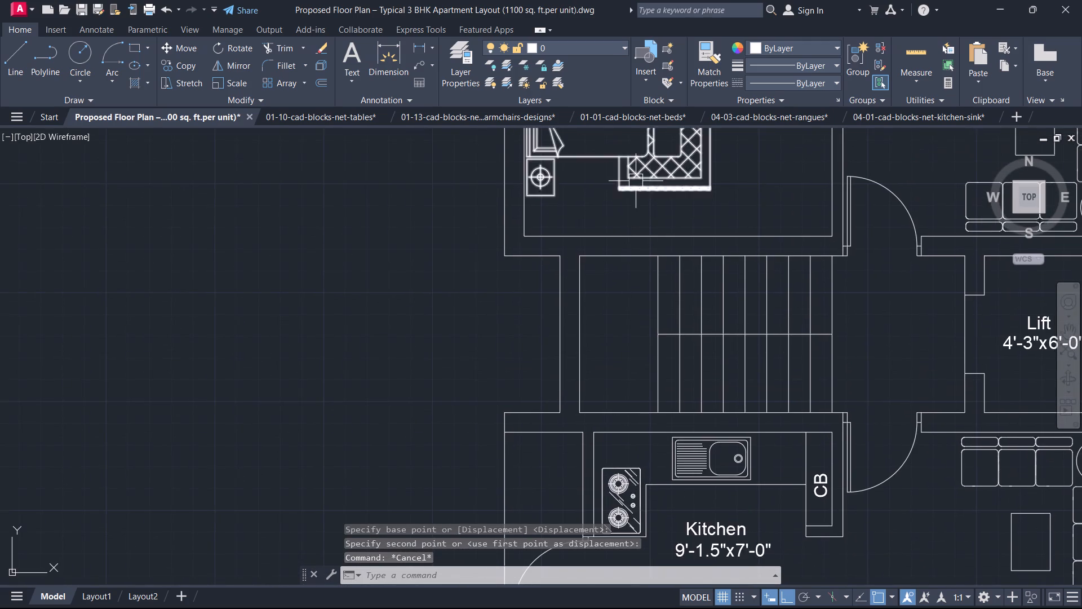
middle_click_drag(633, 215, 660, 464)
middle_click_drag(655, 280, 646, 478)
middle_click_drag(622, 230, 633, 338)
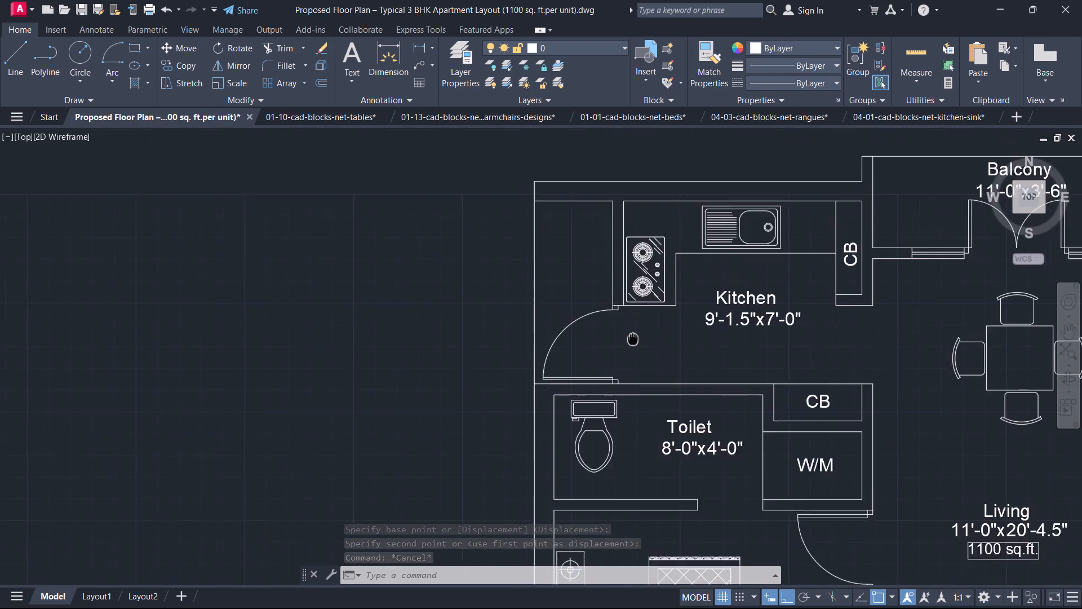
middle_click_drag(633, 338, 636, 359)
scroll(649, 306, "up", 2)
left_click(649, 297)
scroll(649, 297, "up", 2)
key("m")
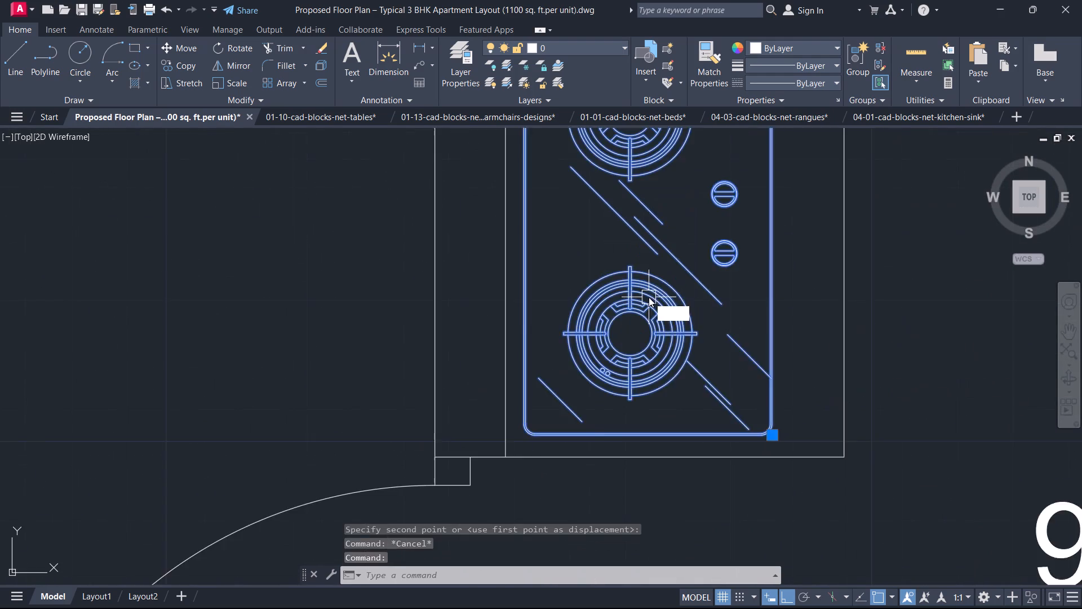
scroll(649, 297, "up", 1)
key("space")
left_click(659, 257)
middle_click_drag(704, 262, 619, 308)
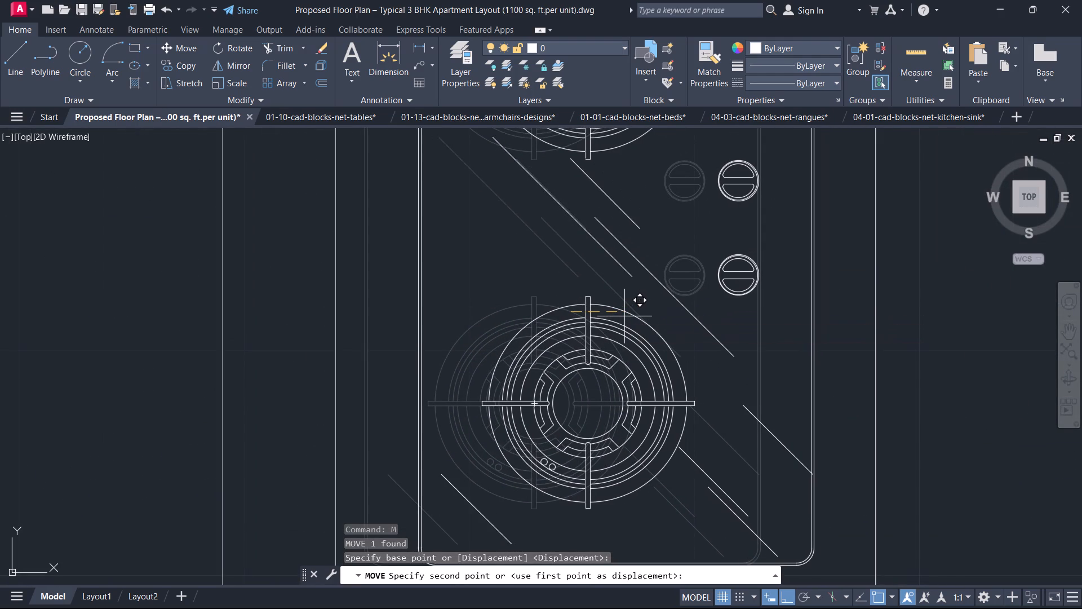
left_click(623, 317)
key("Escape")
scroll(623, 317, "down", 3)
Examine the upper kitchen's stove up close, checking the small circles in its upper burner.
middle_click_drag(624, 324, 640, 377)
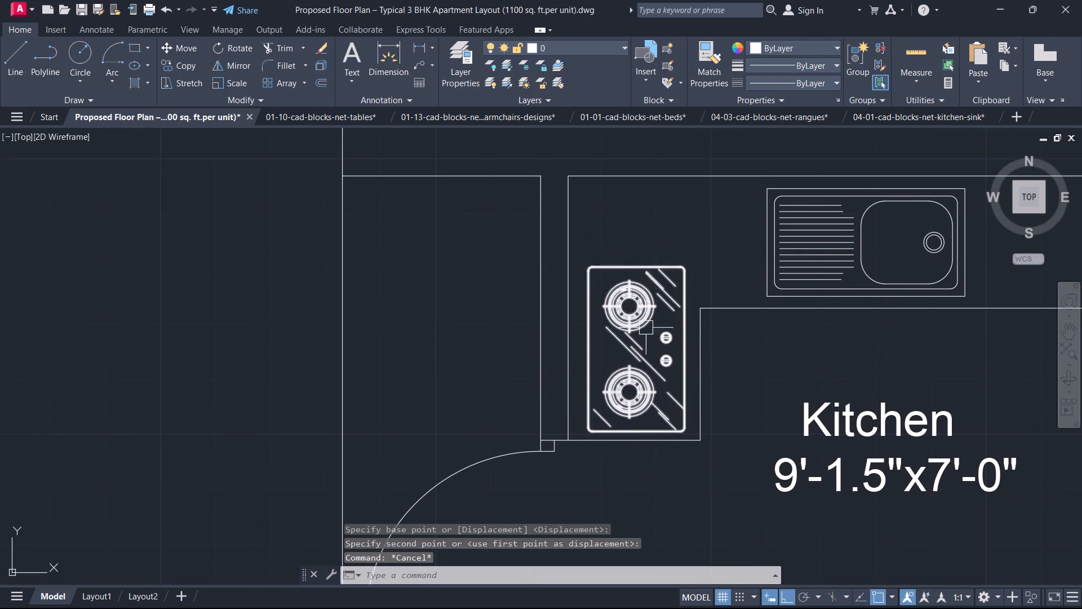
scroll(627, 291, "up", 4)
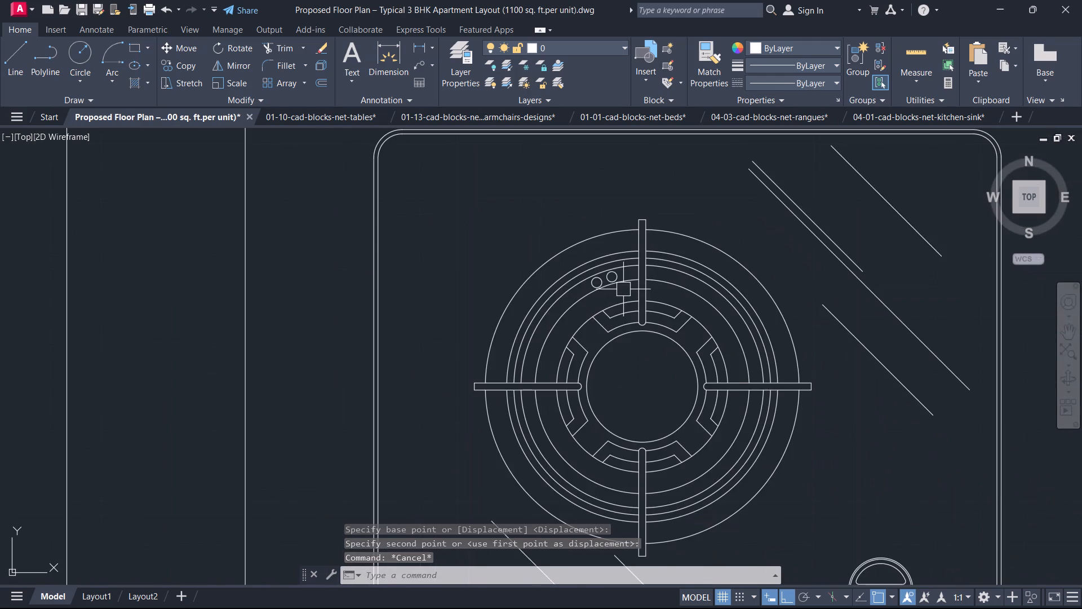
scroll(610, 277, "up", 3)
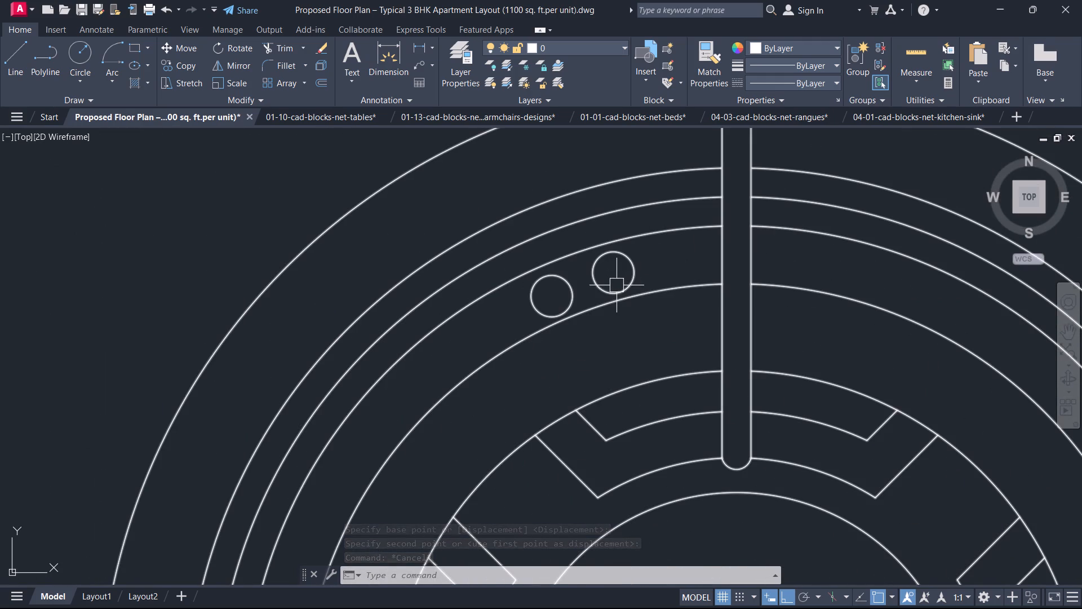
left_click(616, 286)
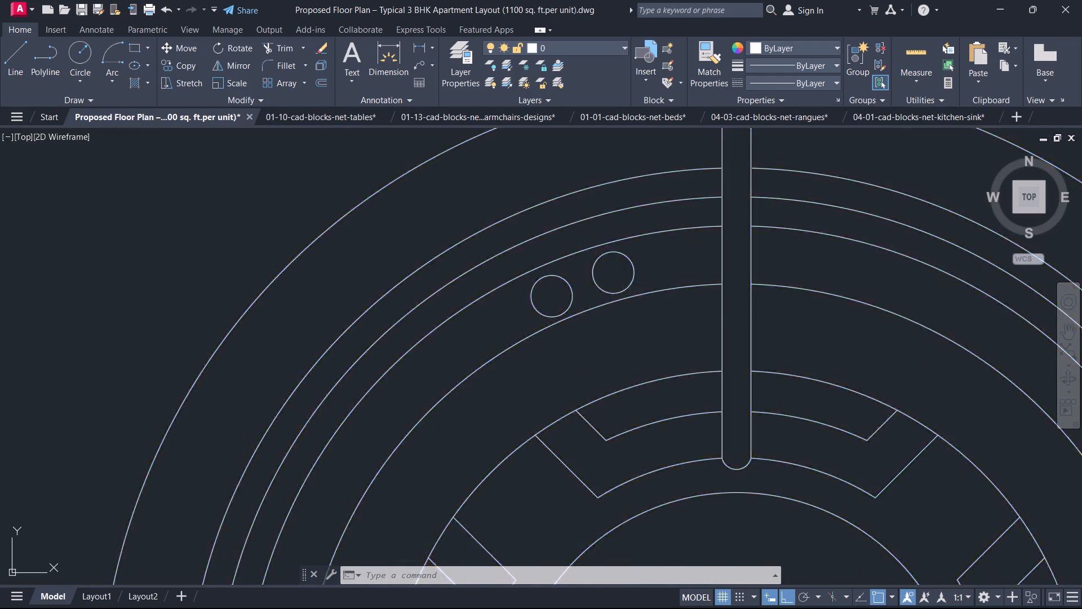
key("Escape")
scroll(569, 295, "down", 4)
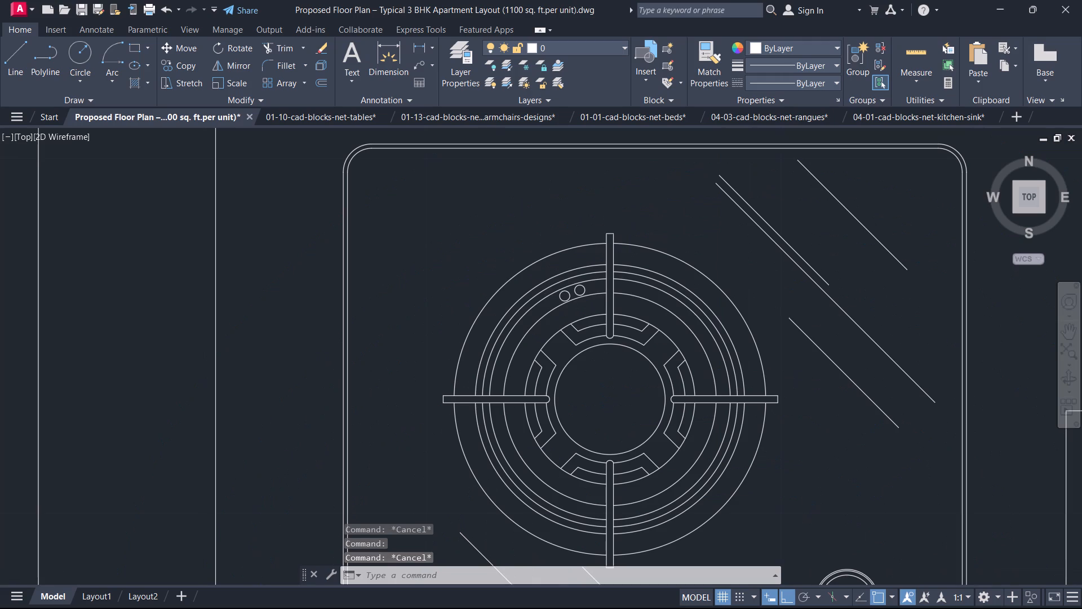
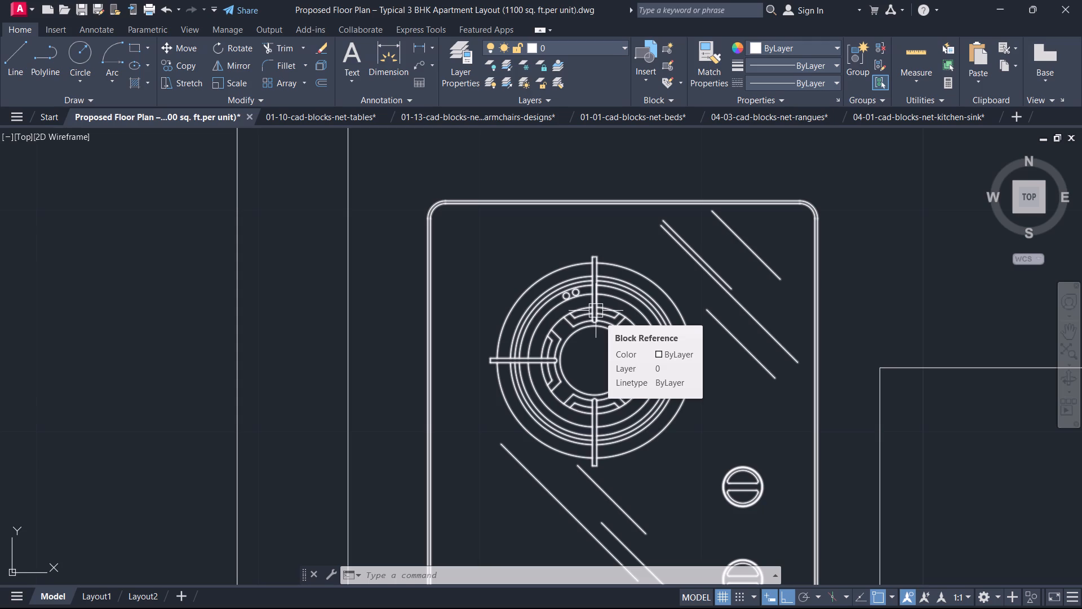
Copy the toilet fixture from the upper 8'-0"x4'-0" toilet to the matching position in the lower apartment, using the room's inner corner as reference.
scroll(396, 365, "down", 3)
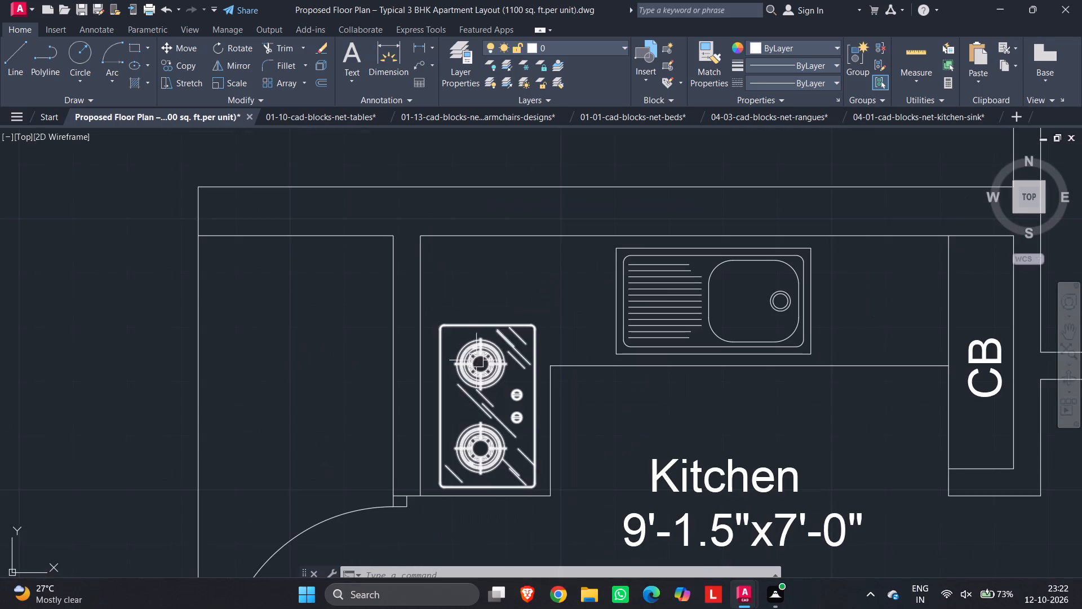
middle_click_drag(581, 180, 584, 160)
middle_click_drag(516, 406, 424, 301)
scroll(425, 301, "down", 2)
middle_click_drag(445, 352, 478, 348)
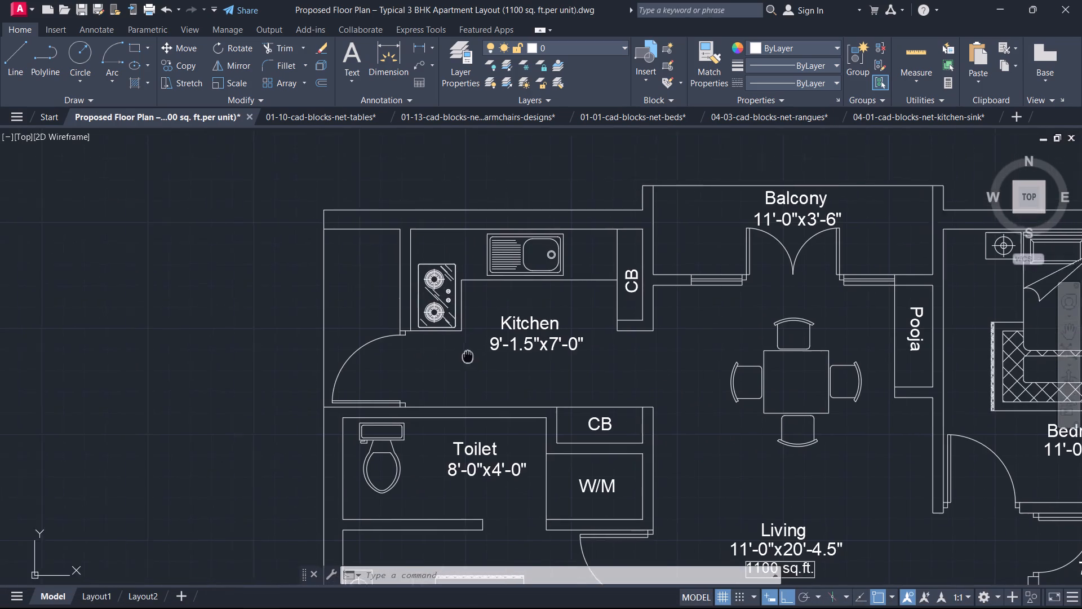
middle_click_drag(478, 348, 552, 284)
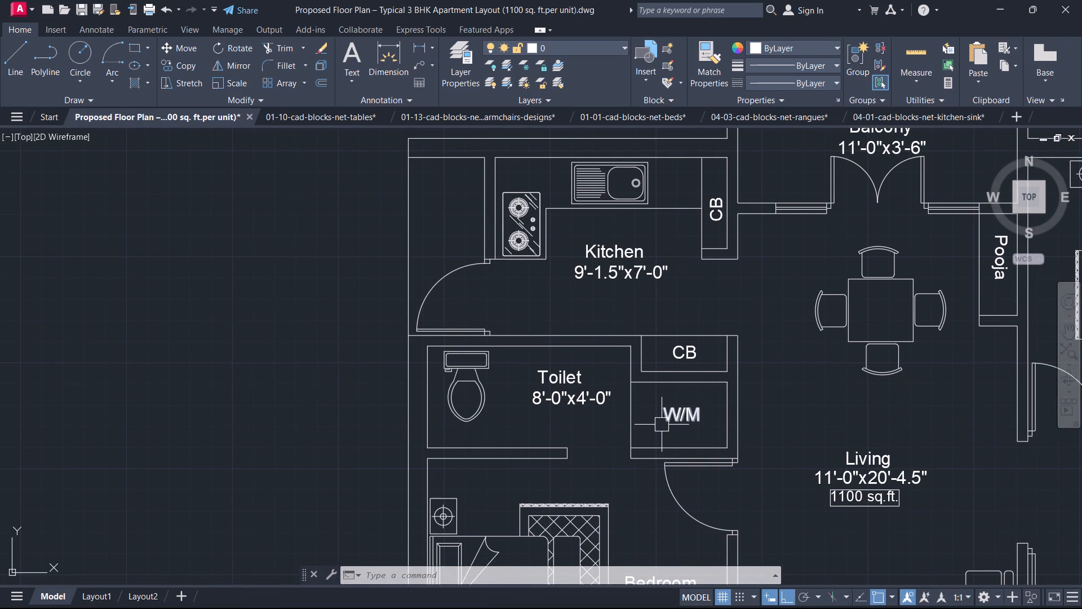
middle_click_drag(660, 452, 658, 305)
scroll(658, 305, "down", 2)
middle_click_drag(673, 404, 712, 195)
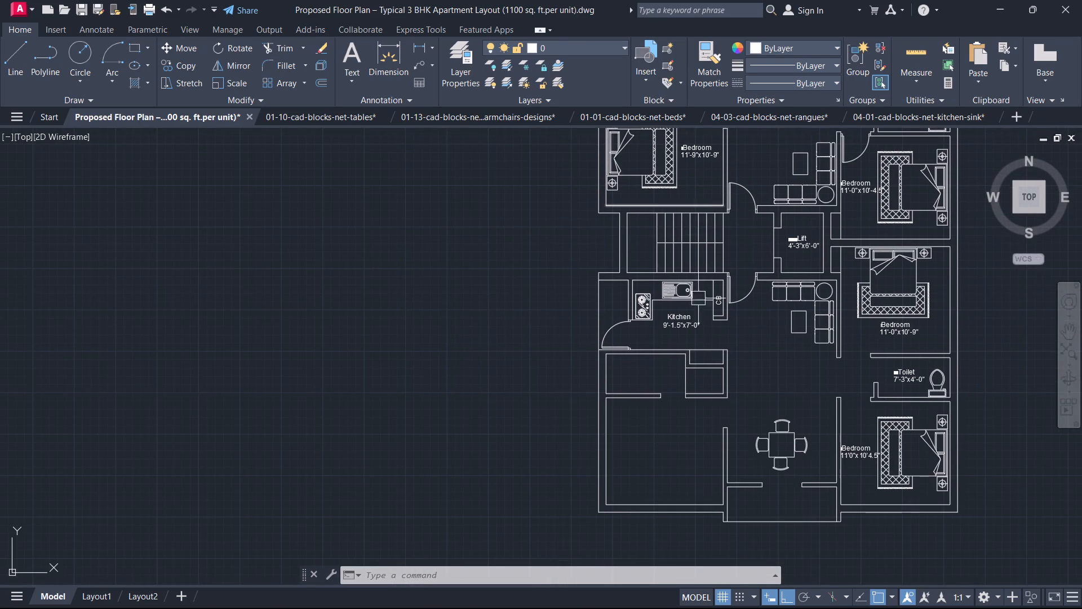
middle_click_drag(669, 273, 703, 515)
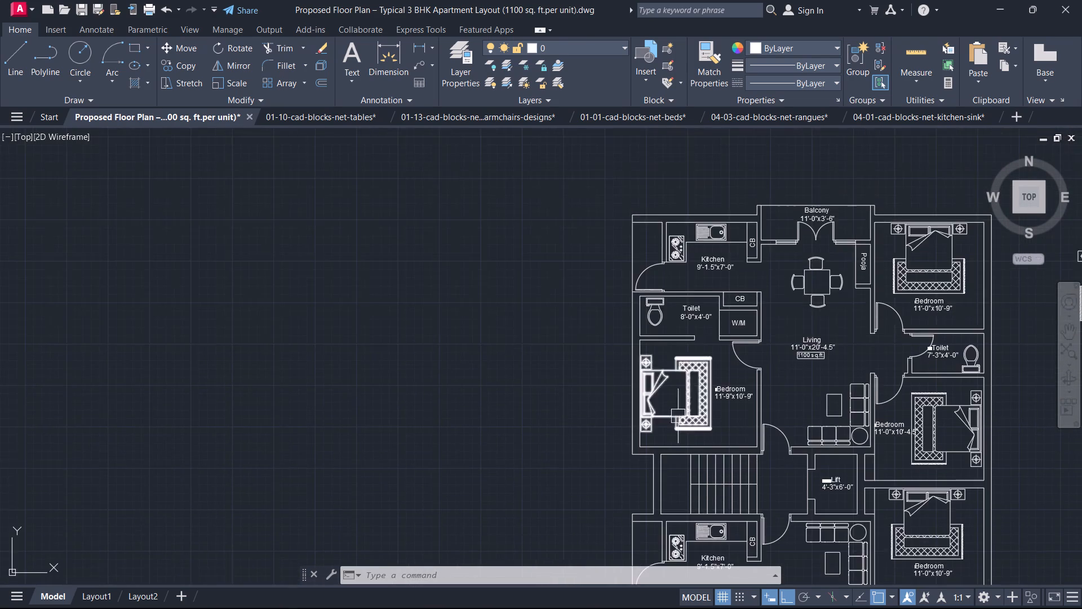
scroll(689, 380, "up", 2)
middle_click_drag(653, 259, 657, 348)
scroll(653, 259, "up", 1)
left_click(600, 320)
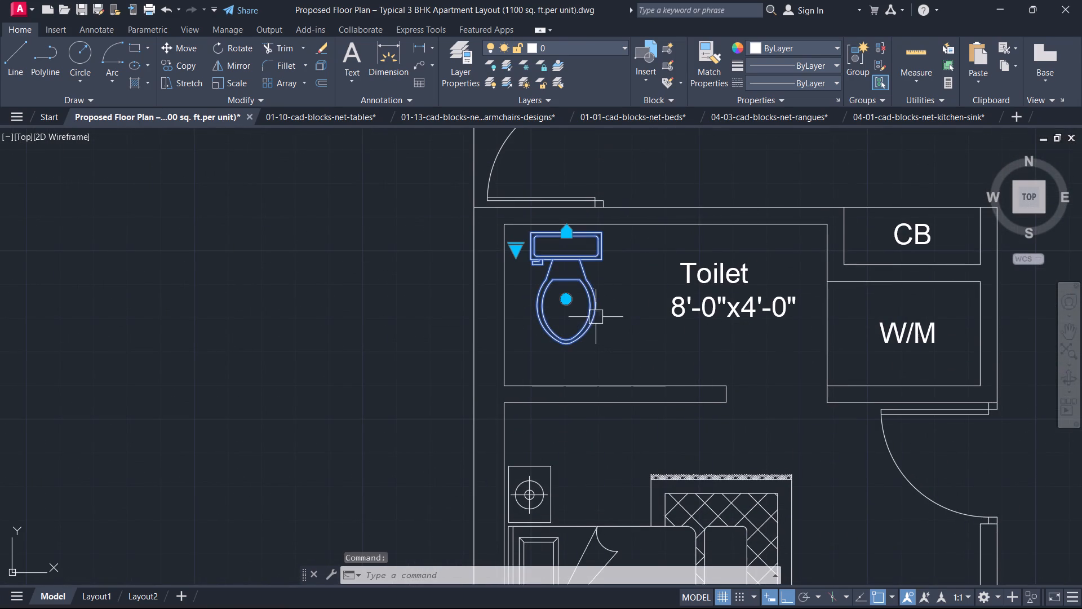
type("co")
key("space")
left_click(500, 225)
scroll(595, 479, "down", 3)
middle_click_drag(595, 479, 692, 133)
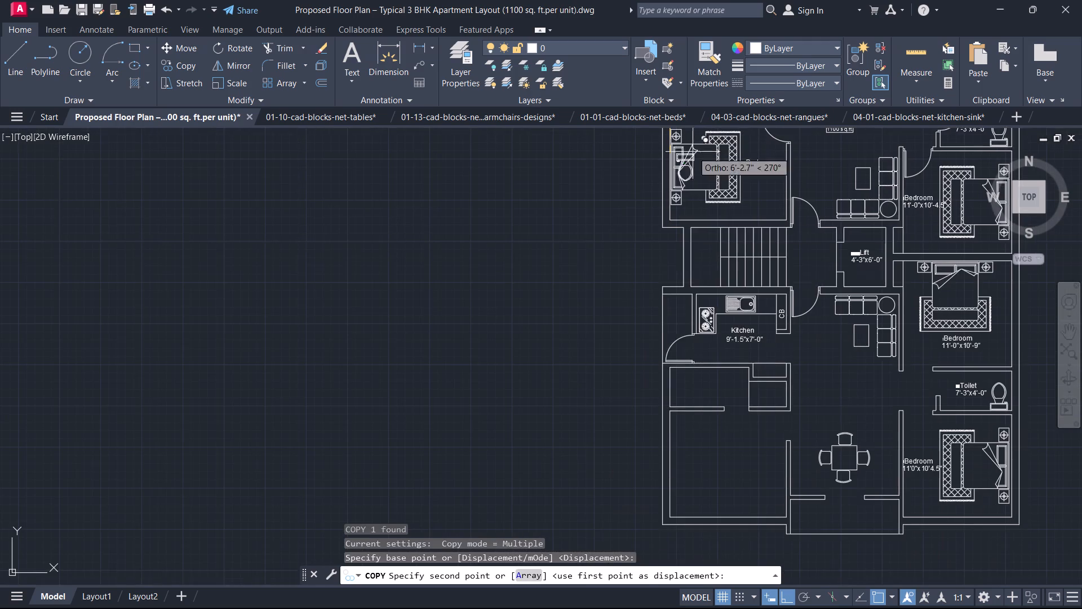
scroll(672, 397, "up", 2)
left_click(658, 341)
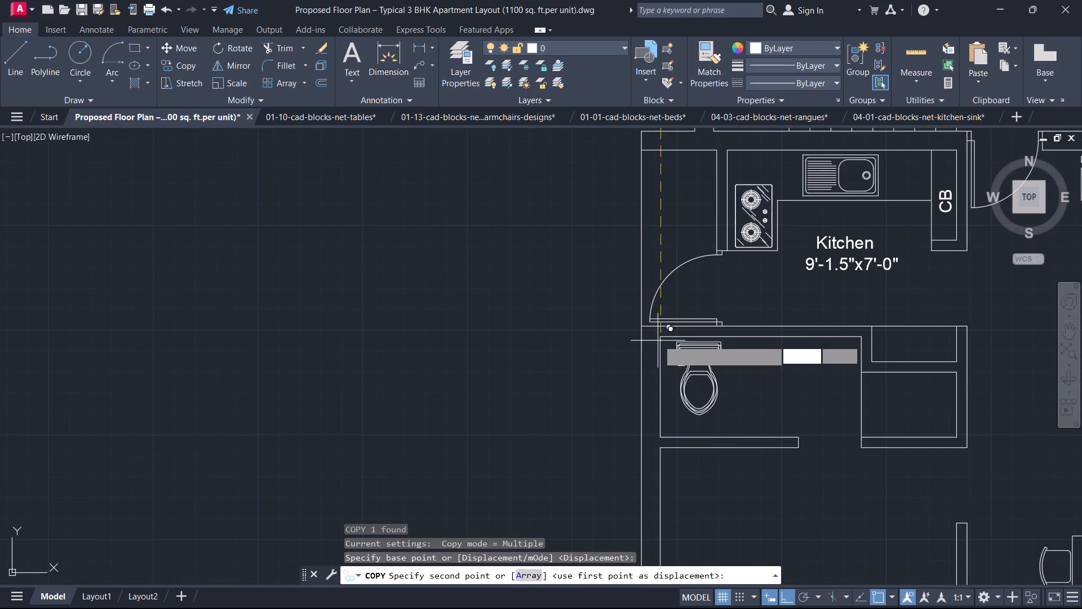
key("Escape")
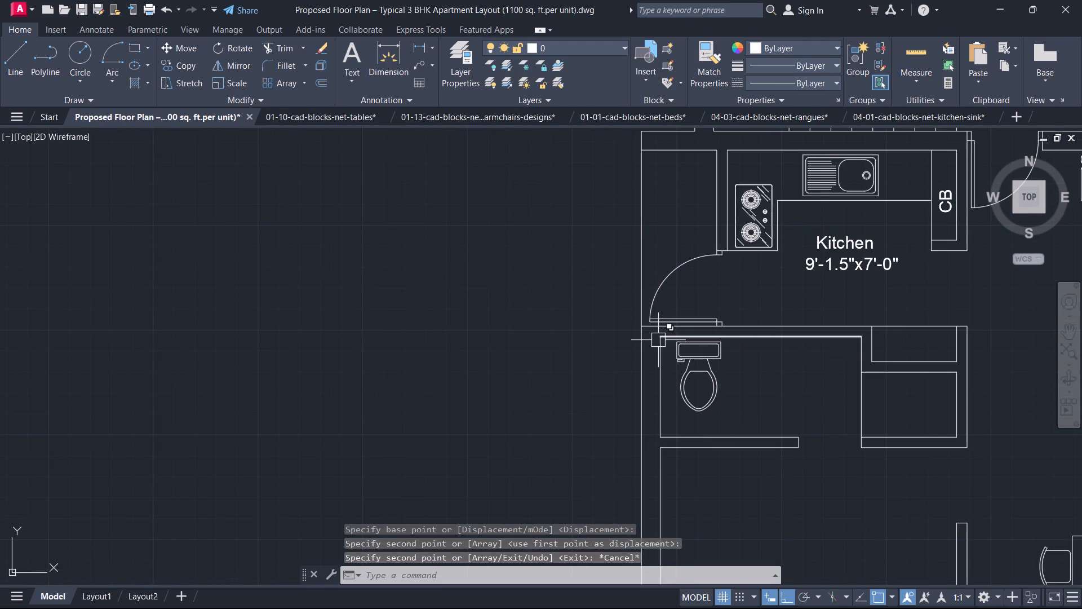
Copy the "Toilet 8'-0"x4'-0"" label from the upper apartment to the matching position in the lower toilet beside the kitchen.
scroll(669, 323, "down", 1)
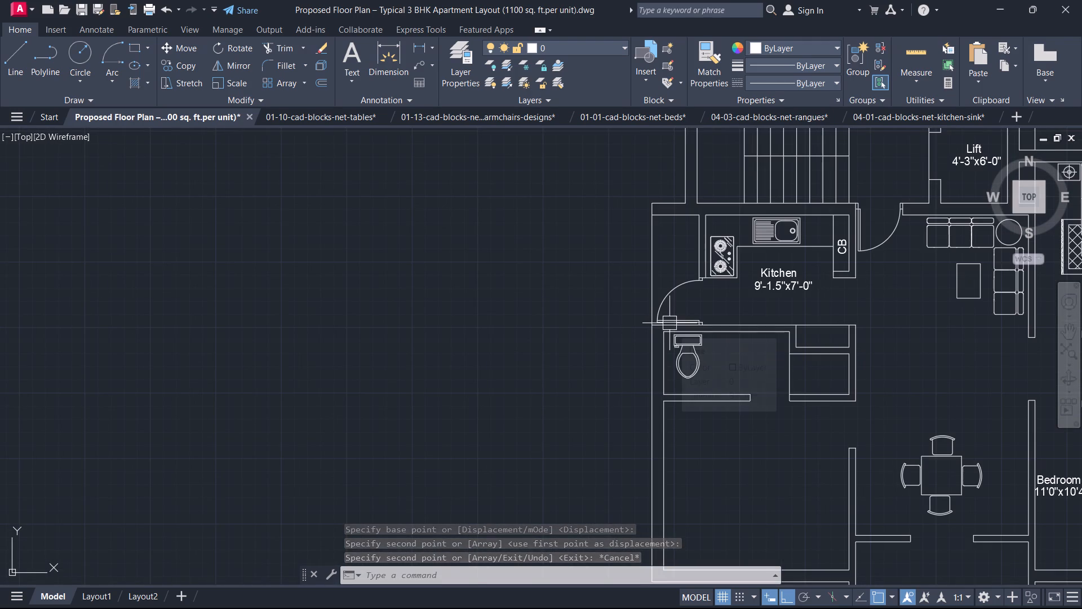
middle_click_drag(669, 323, 612, 386)
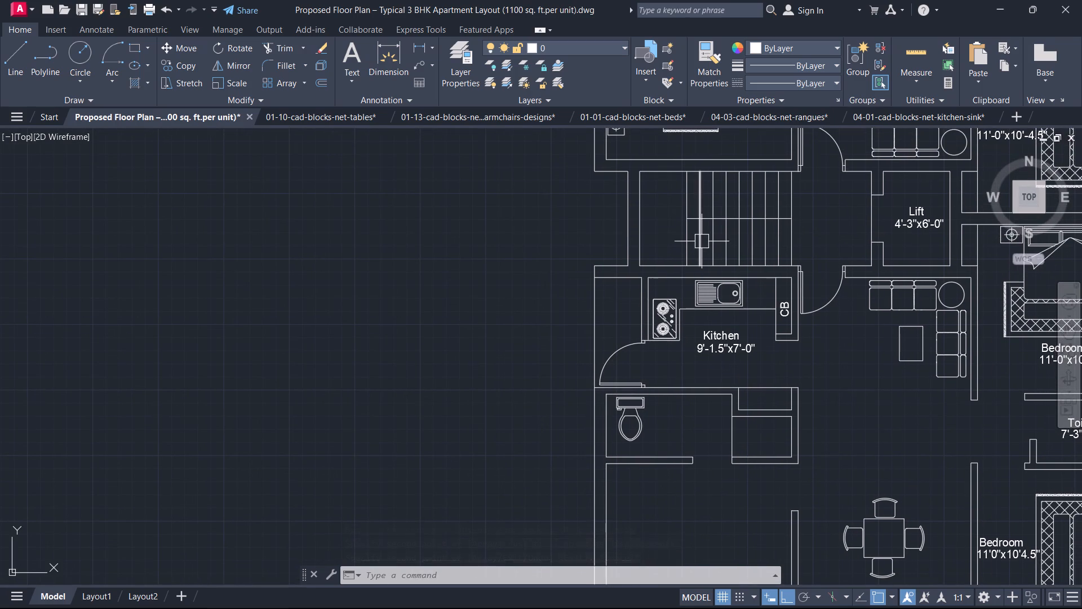
scroll(688, 269, "down", 1)
middle_click_drag(688, 271, 708, 386)
scroll(689, 248, "up", 1)
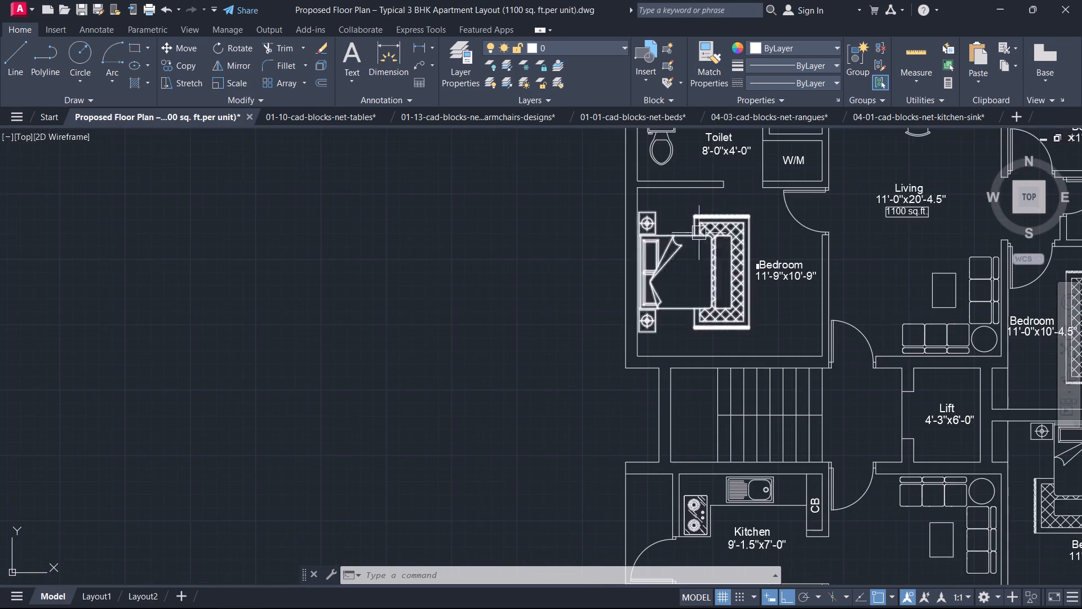
middle_click_drag(715, 175, 711, 354)
left_click(708, 326)
type("co")
key("space")
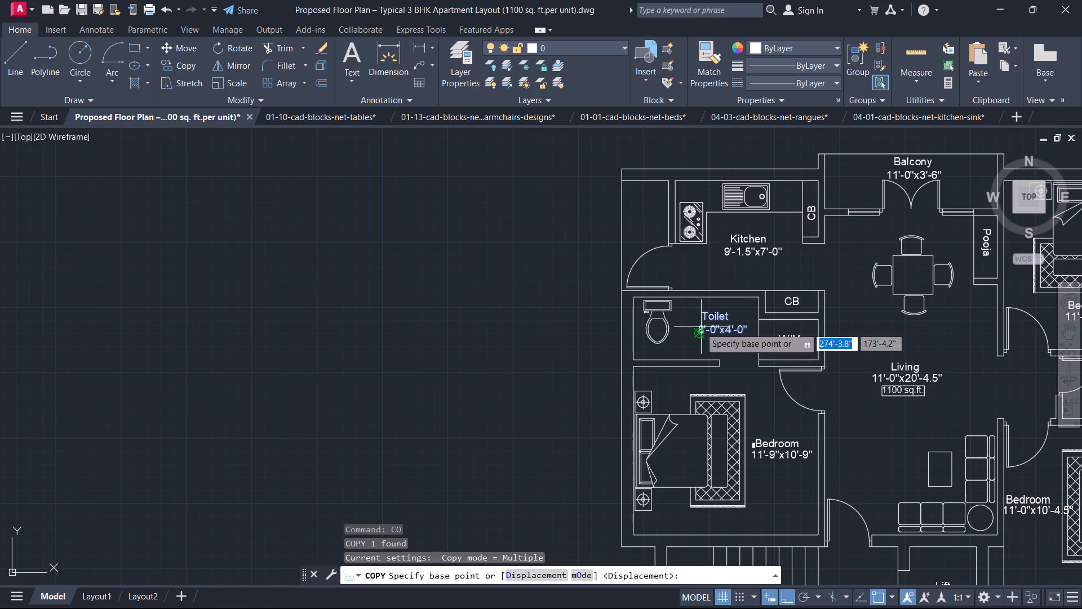
scroll(658, 299, "up", 3)
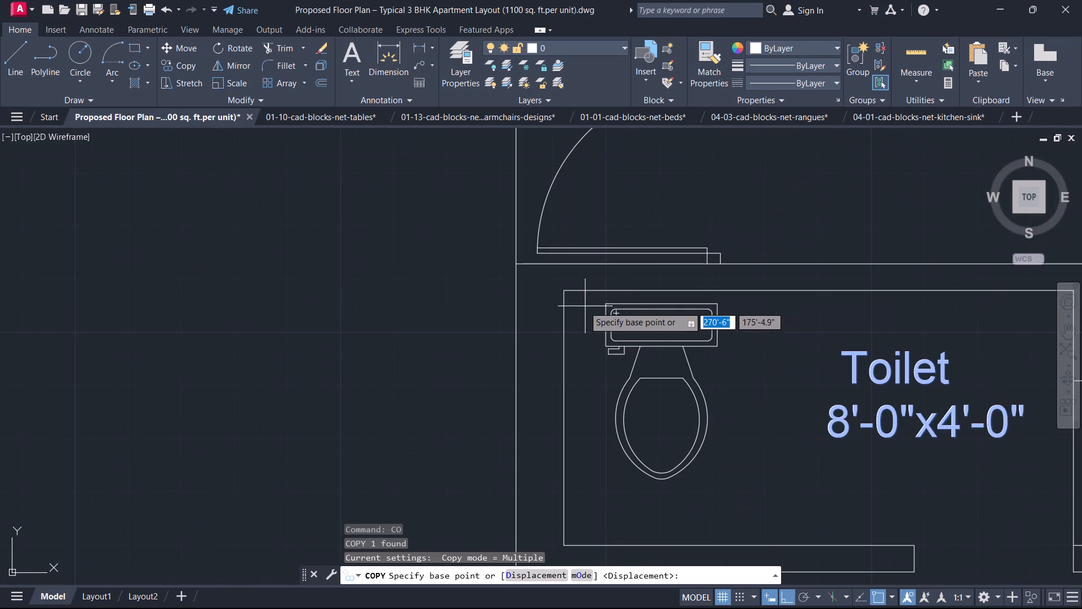
left_click(562, 294)
scroll(553, 429, "down", 4)
middle_click_drag(558, 439, 607, 226)
middle_click_drag(687, 409, 706, 270)
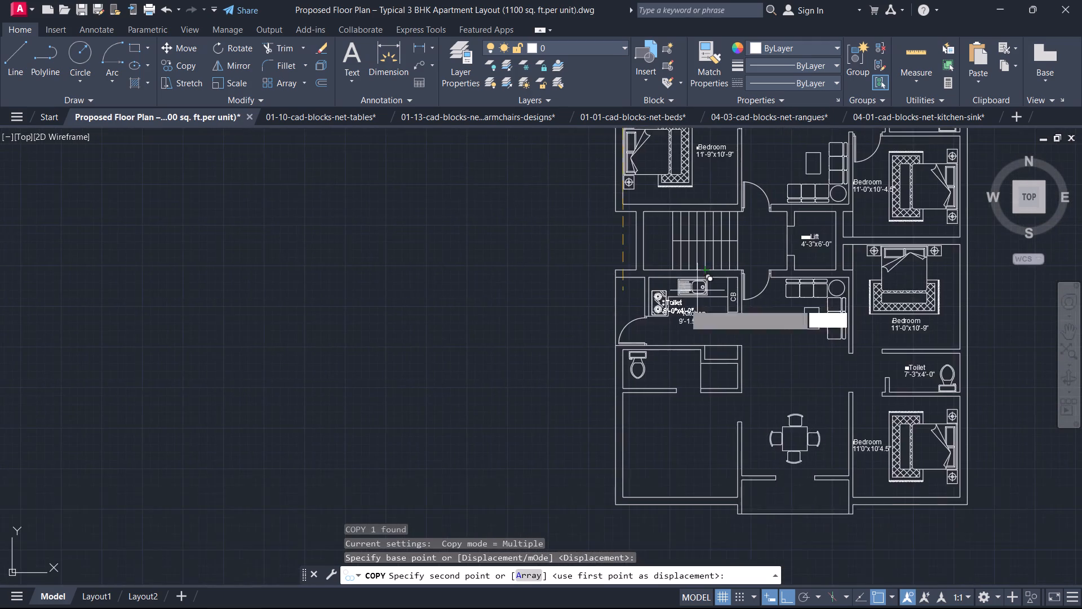
scroll(648, 306, "up", 1)
scroll(627, 381, "up", 2)
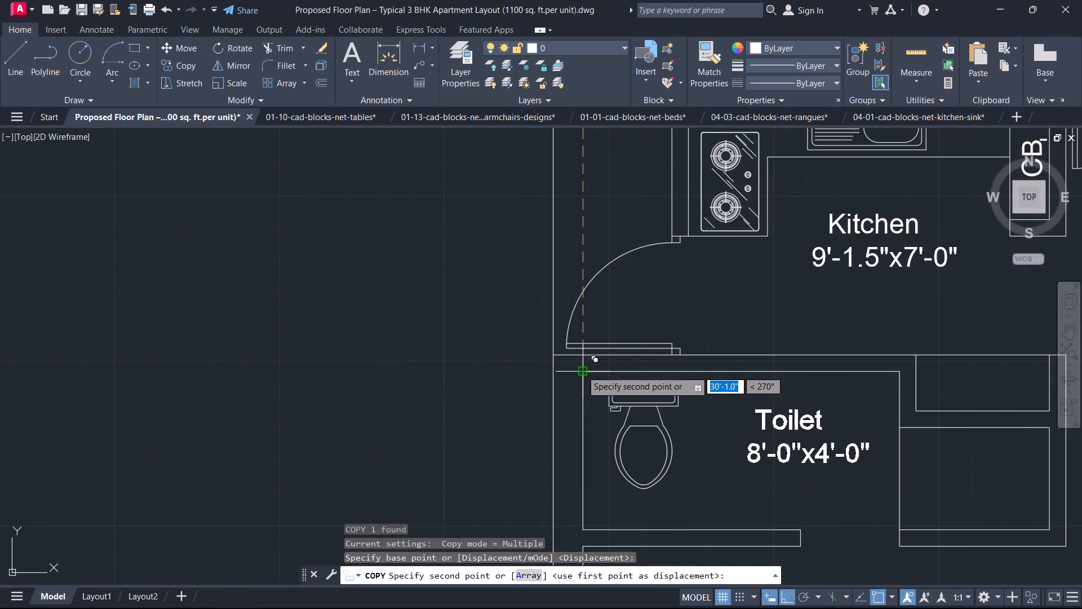
left_click(583, 370)
scroll(619, 328, "down", 3)
key("Escape")
Copy the "W/M" label from the upper apartment into the matching washing-machine recess beside the lower toilet.
middle_click_drag(645, 302, 658, 326)
scroll(671, 233, "down", 1)
middle_click_drag(671, 234, 673, 257)
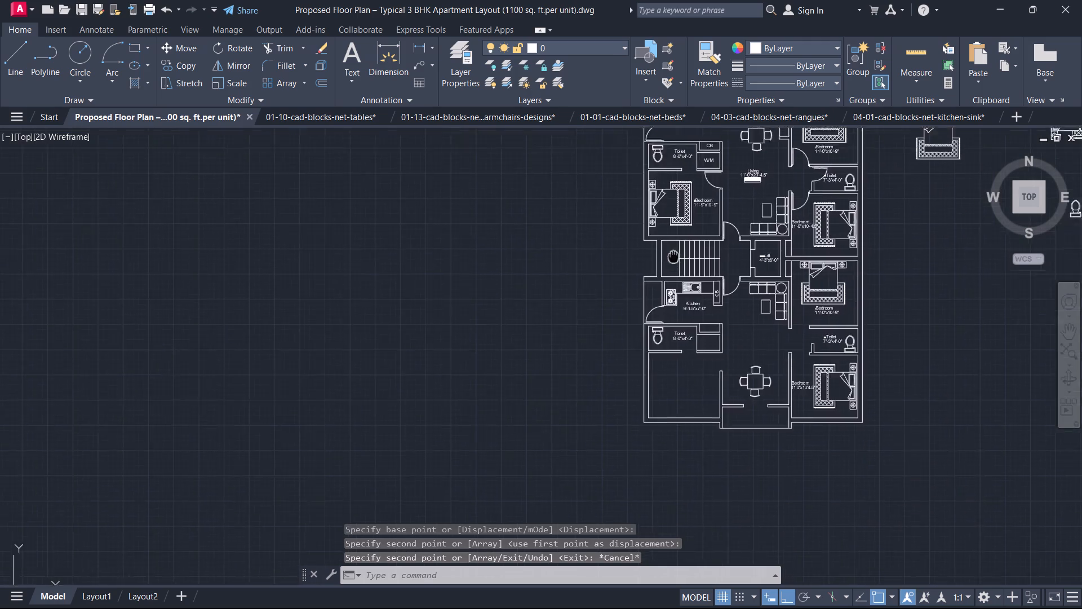
middle_click_drag(673, 257, 650, 500)
scroll(648, 444, "up", 4)
left_click(786, 350)
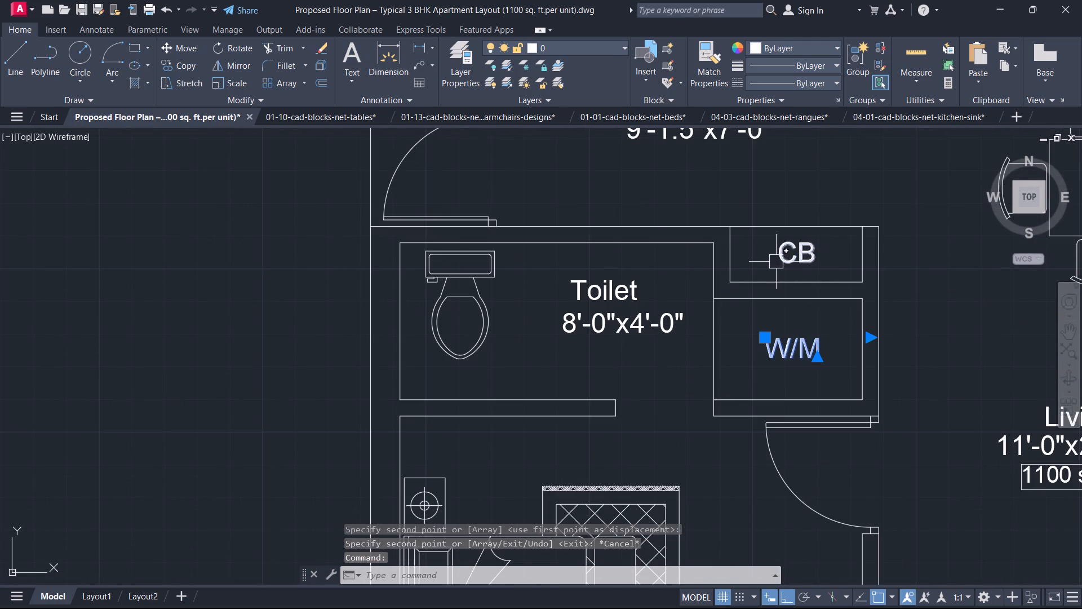
key("space")
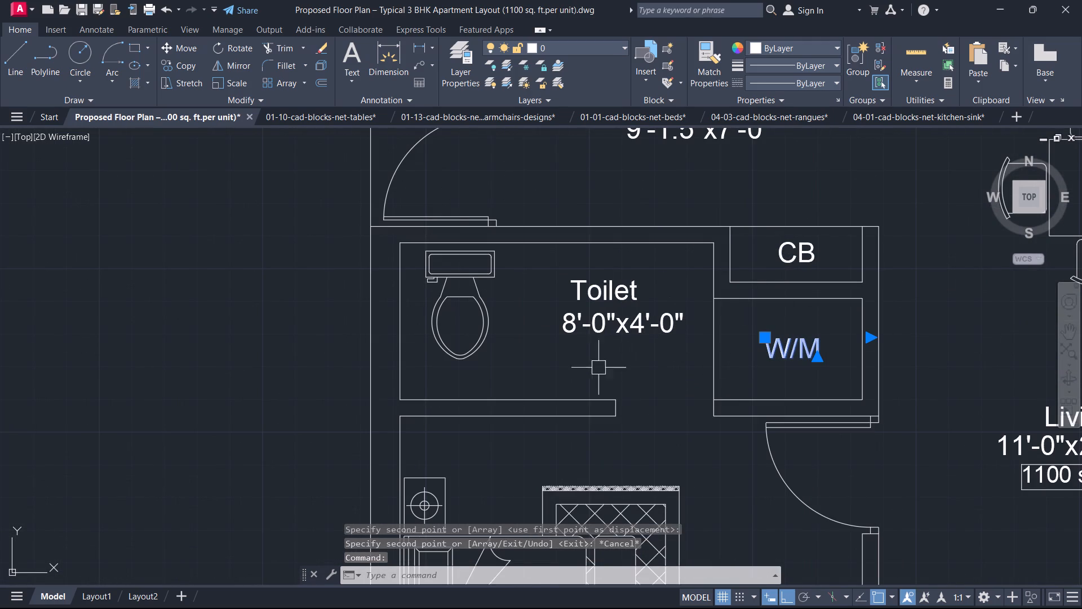
left_click(857, 400)
scroll(848, 463, "down", 3)
middle_click_drag(849, 465, 842, 268)
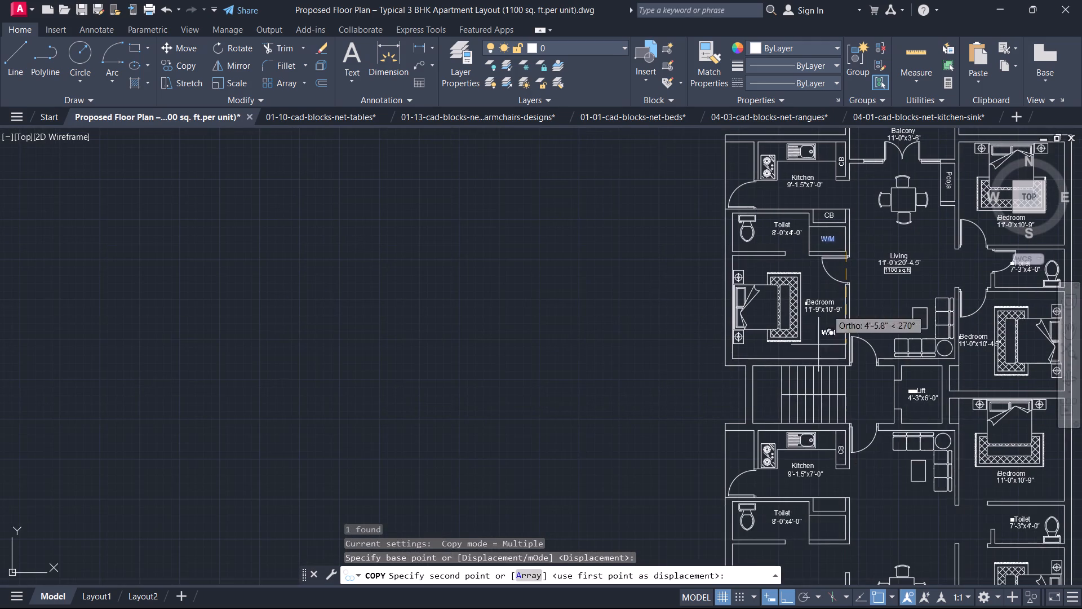
scroll(835, 539, "up", 4)
middle_click_drag(835, 539, 861, 417)
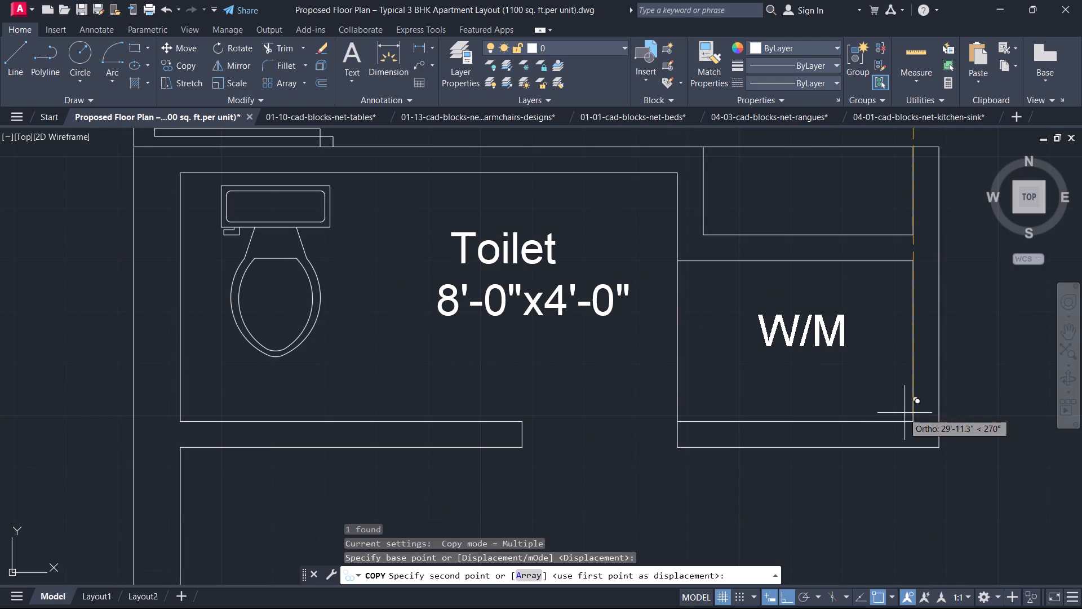
left_click(908, 426)
scroll(845, 376, "down", 4)
middle_click_drag(845, 376, 843, 513)
key("Escape")
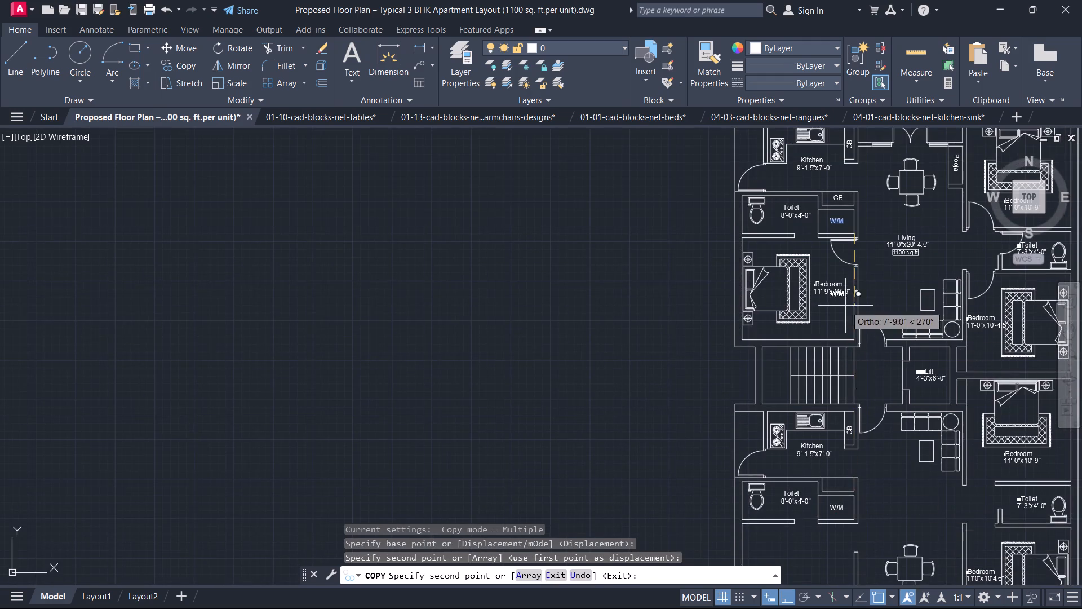
middle_click_drag(845, 301, 871, 492)
key("Escape")
scroll(845, 400, "up", 2)
key("Escape")
Copy the "CB" label above the upper apartment's W/M recess into the matching cupboard in the lower apartment.
scroll(877, 383, "up", 1)
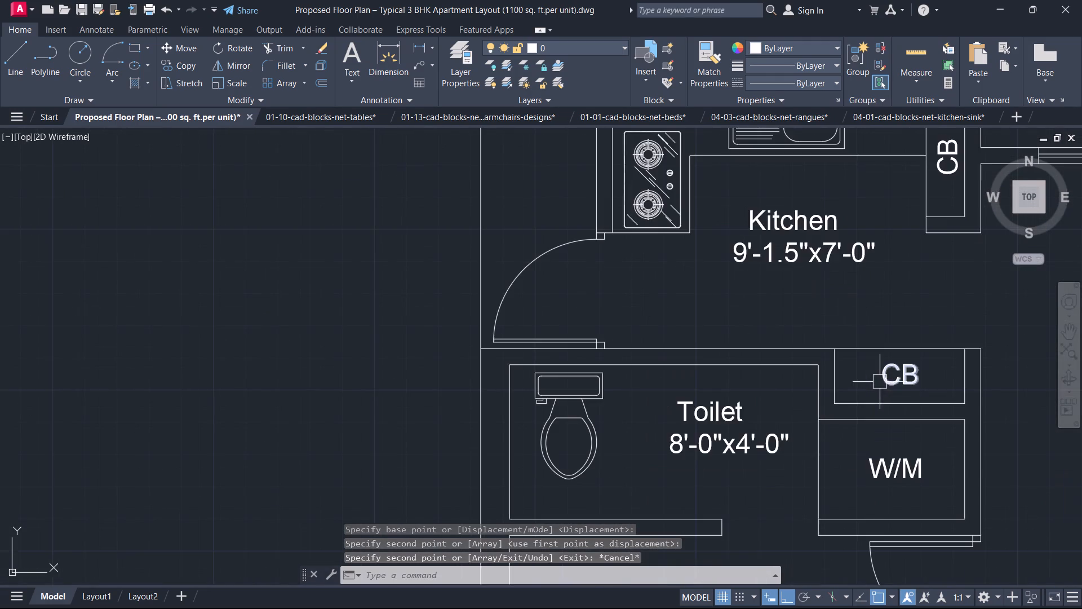
scroll(880, 381, "up", 1)
left_click(881, 381)
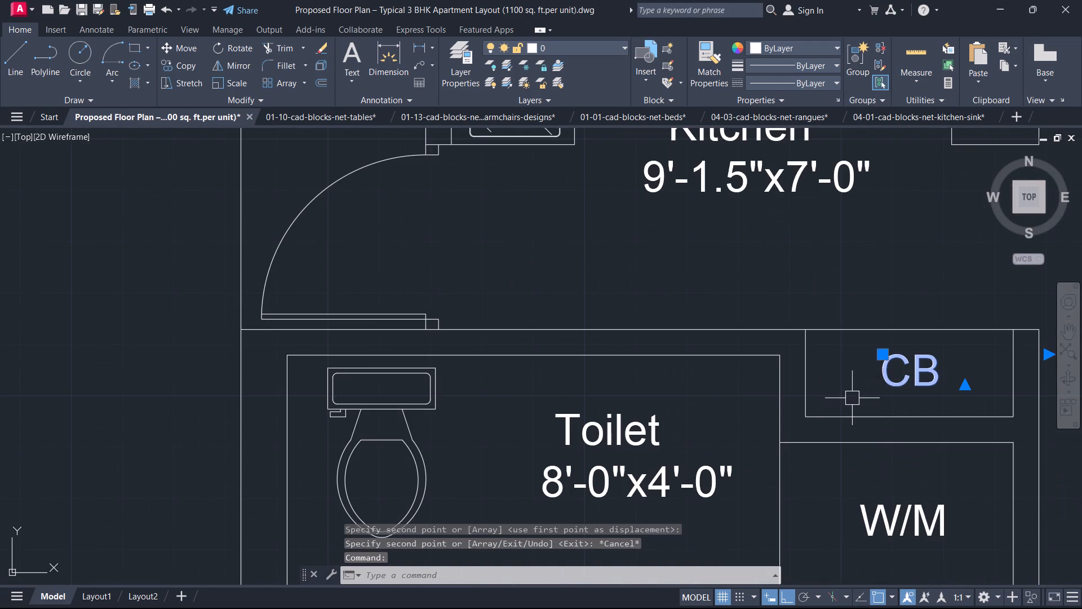
key("space")
left_click(807, 417)
scroll(818, 468, "down", 4)
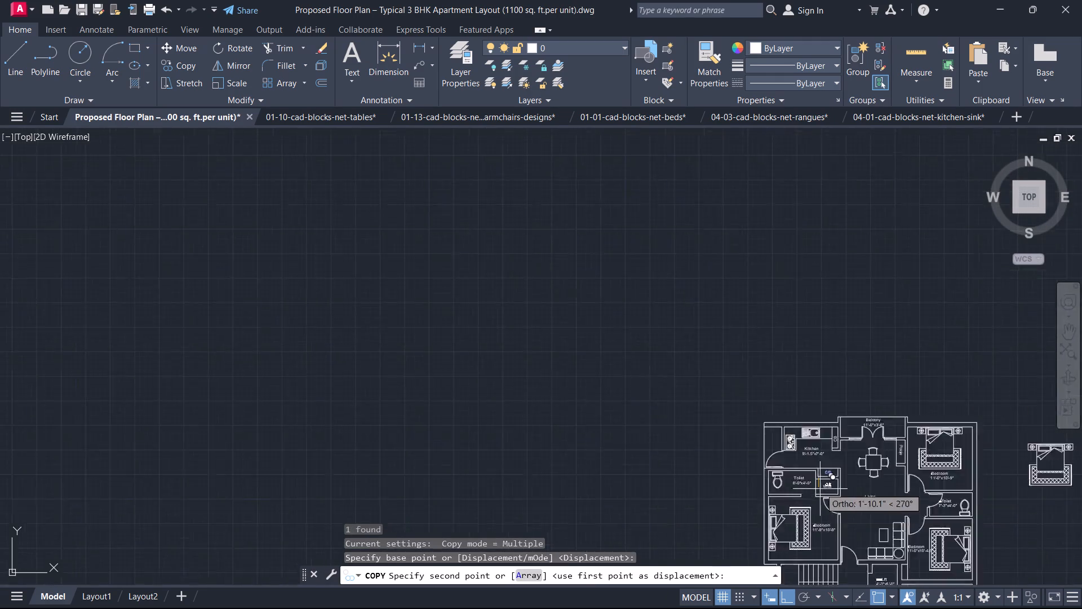
scroll(822, 494, "down", 2)
middle_click_drag(823, 498, 810, 264)
scroll(804, 328, "up", 2)
scroll(799, 398, "up", 2)
middle_click_drag(799, 398, 810, 321)
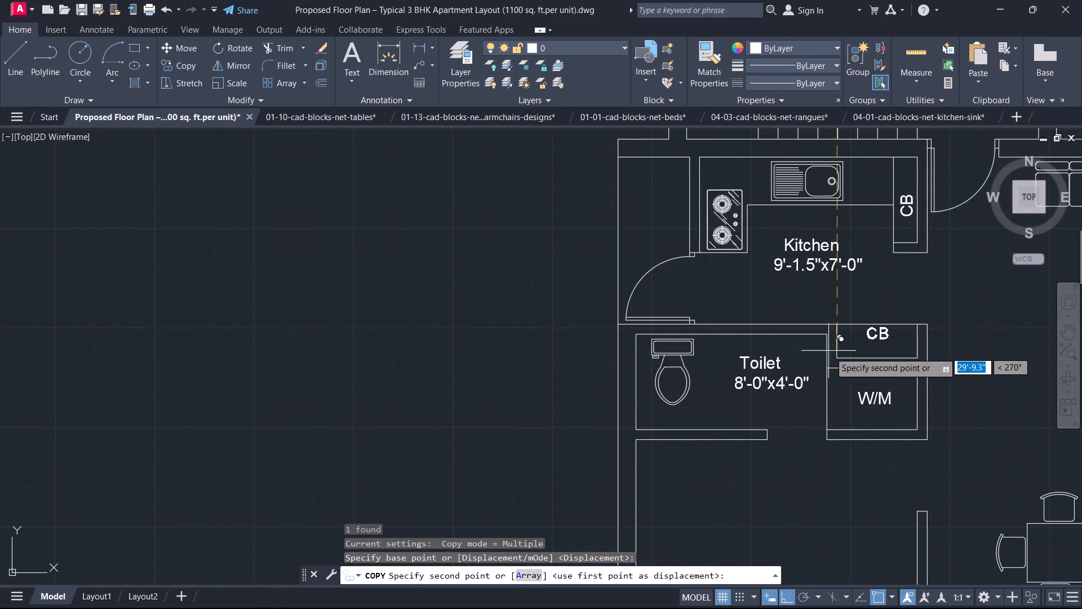
scroll(831, 353, "up", 1)
left_click(839, 358)
key("Escape")
Copy the bed set with rug and side tables from the upper 11'-9"x10'-9" bedroom into the matching empty lower bedroom.
scroll(840, 359, "down", 3)
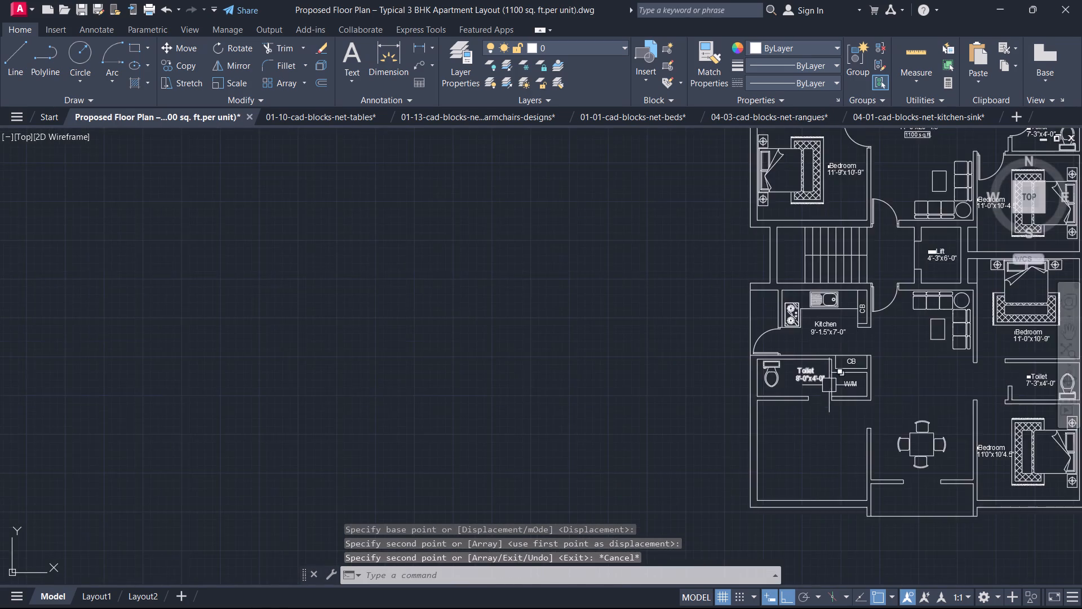
scroll(828, 386, "down", 1)
middle_click_drag(828, 386, 796, 529)
scroll(780, 336, "up", 1)
middle_click_drag(830, 405, 849, 247)
scroll(825, 274, "up", 2)
left_click(821, 293)
left_click(798, 286)
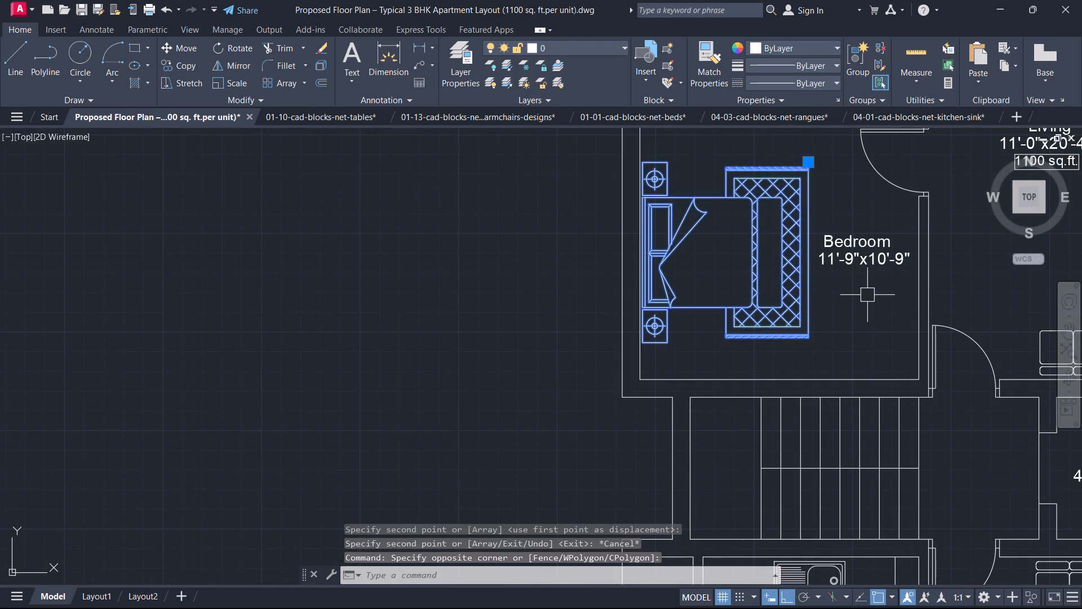
key("space")
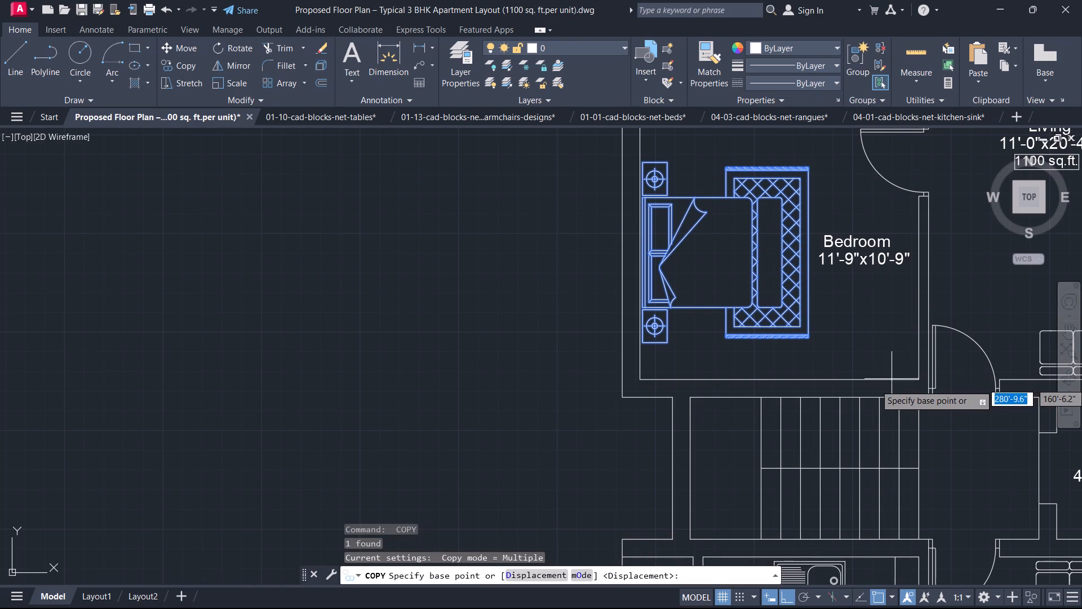
left_click(917, 381)
middle_click_drag(883, 483, 911, 126)
middle_click_drag(937, 324, 937, 322)
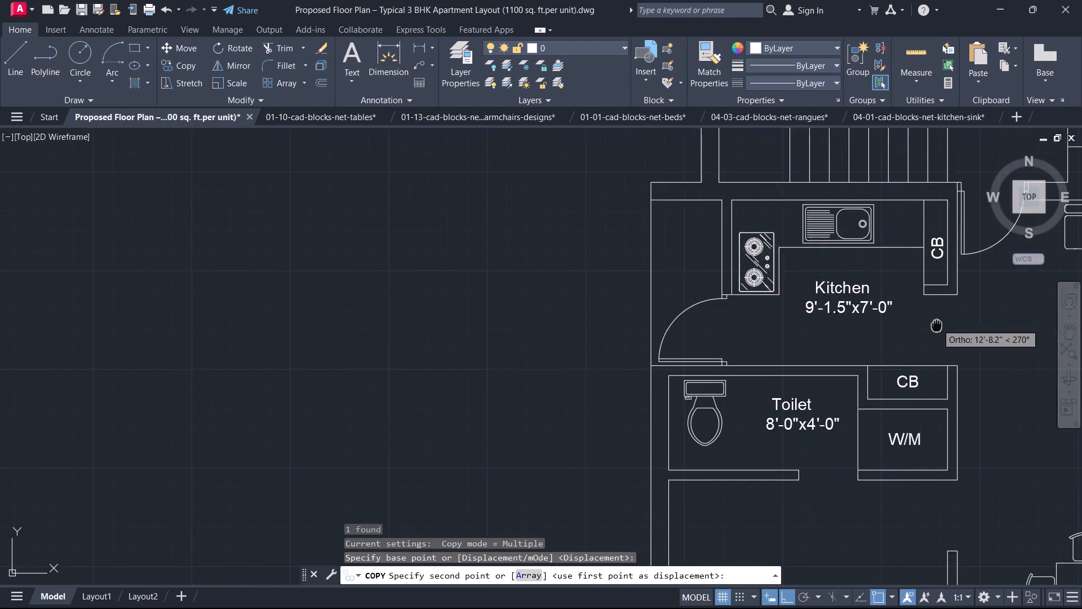
middle_click_drag(937, 322, 969, 0)
scroll(949, 366, "up", 1)
left_click(997, 396)
key("Escape")
Copy the "Bedroom 11'-9"x10'-9"" label from the upper apartment to the matching position in the lower bedroom.
scroll(868, 310, "down", 3)
middle_click_drag(868, 310, 880, 493)
middle_click_drag(864, 323, 834, 477)
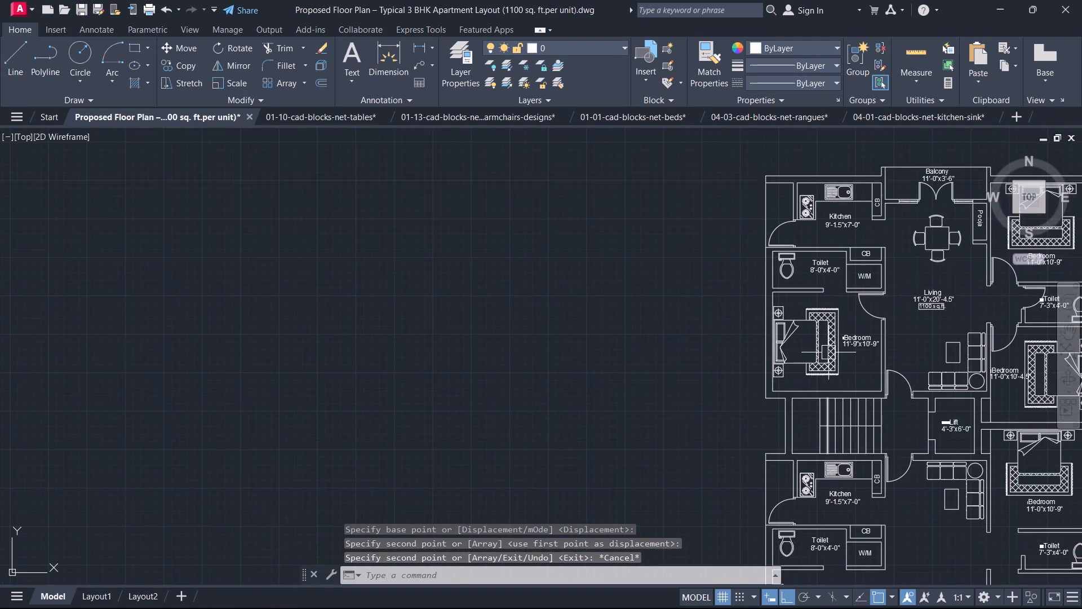
scroll(834, 351, "up", 3)
left_click(866, 338)
key("space")
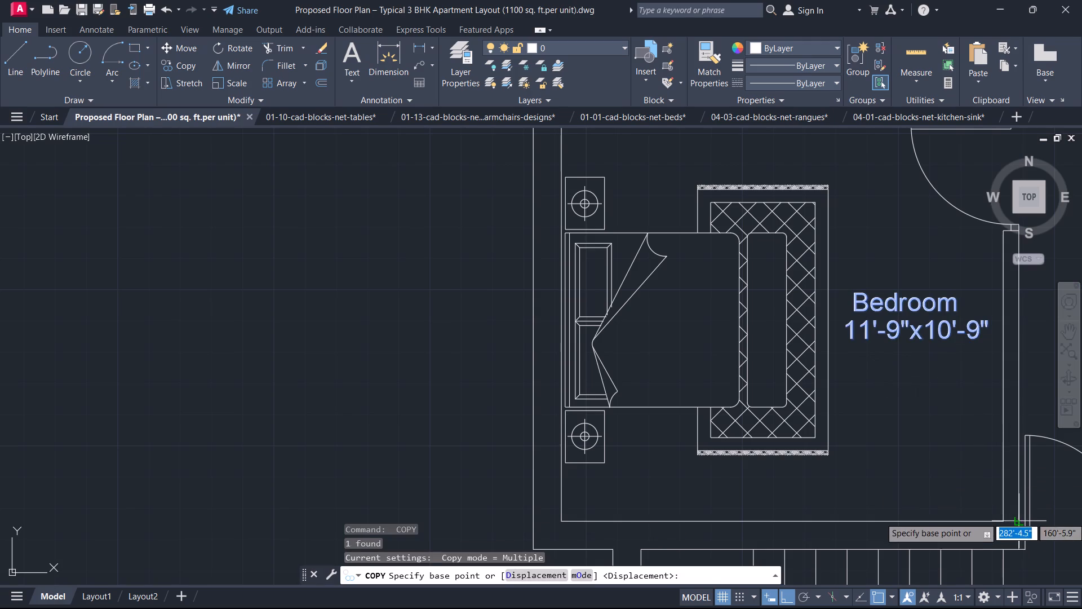
left_click(999, 523)
scroll(967, 508, "down", 4)
middle_click_drag(957, 504, 925, 165)
scroll(929, 308, "up", 2)
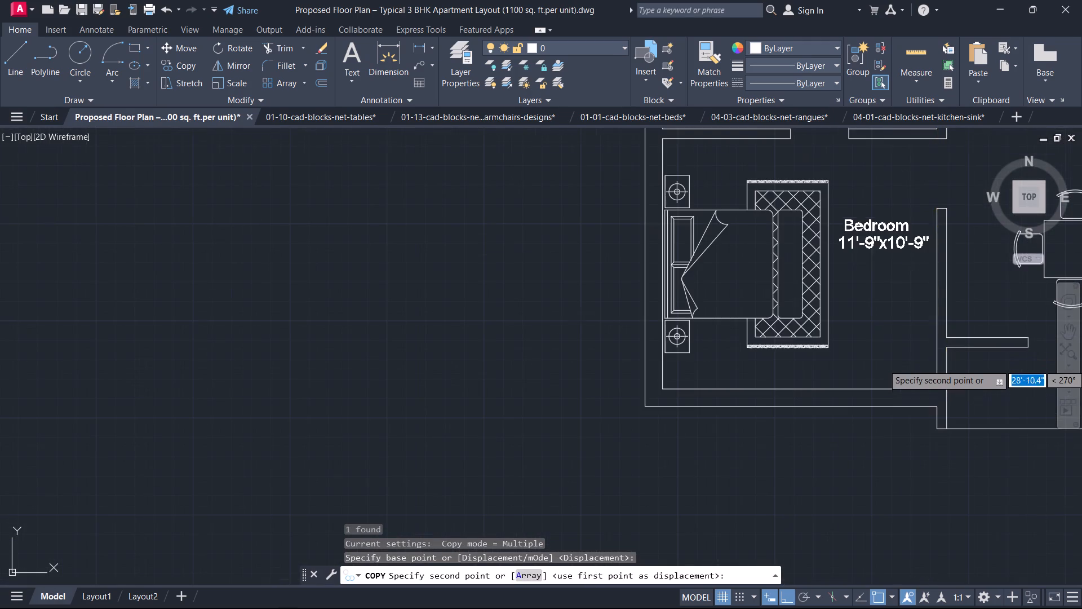
scroll(946, 363, "up", 1)
left_click(937, 388)
key("Escape")
scroll(933, 373, "down", 3)
middle_click_drag(933, 373, 712, 439)
scroll(709, 439, "down", 1)
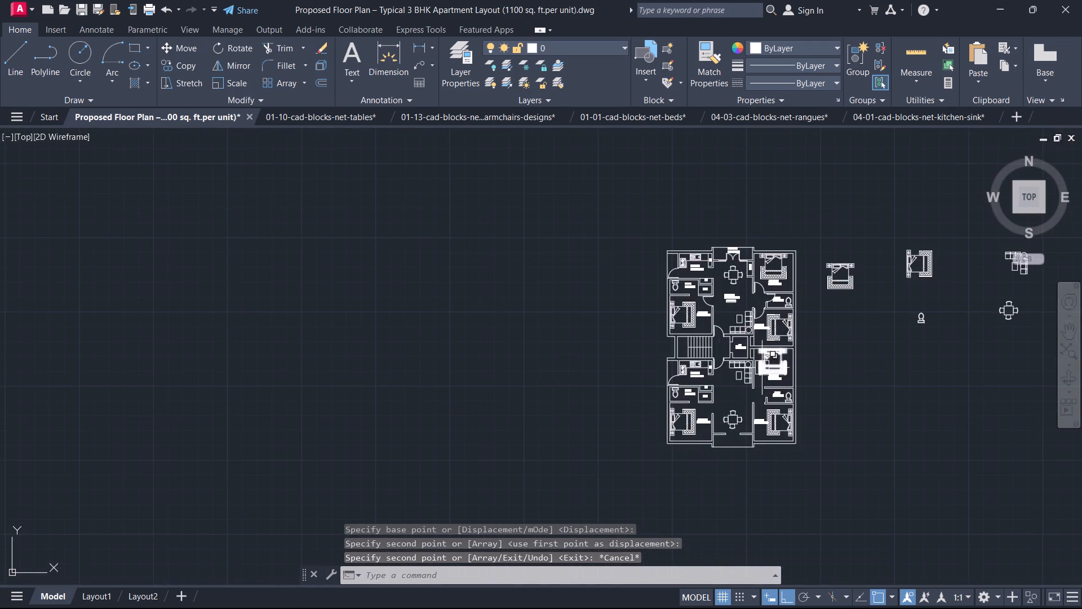
Move the lower apartment's "Bedroom 11'0"x10'4.5"" label, with Ortho off, to the gap between the bedroom rug and the toilet wall.
scroll(762, 368, "up", 2)
middle_click_drag(800, 307, 808, 272)
scroll(789, 439, "up", 2)
middle_click_drag(791, 446, 921, 270)
scroll(900, 337, "up", 1)
left_click(867, 338)
left_click(816, 330)
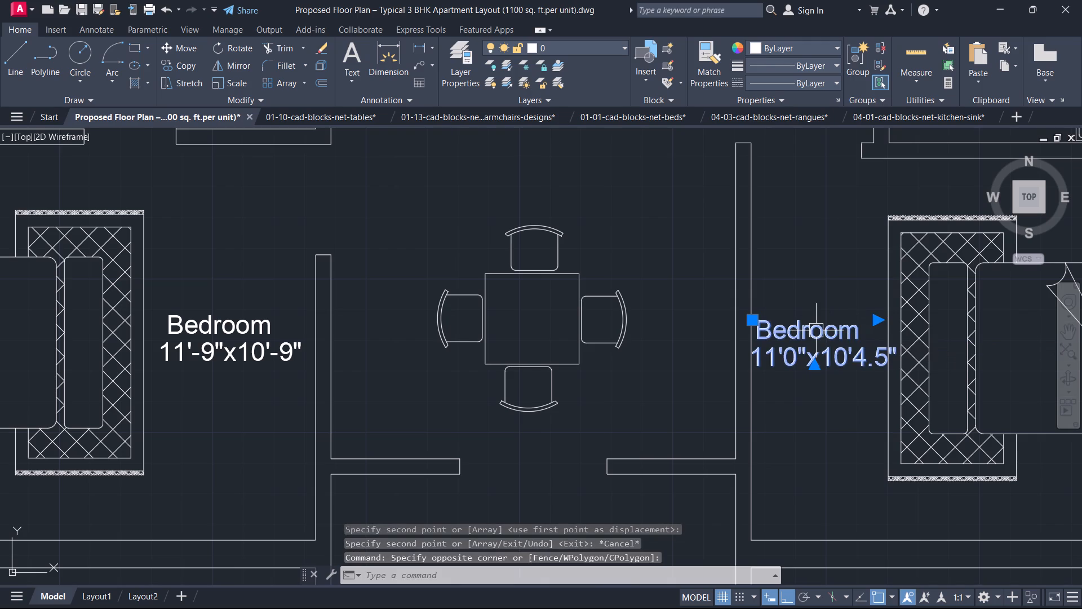
key("m")
key("space")
left_click(812, 330)
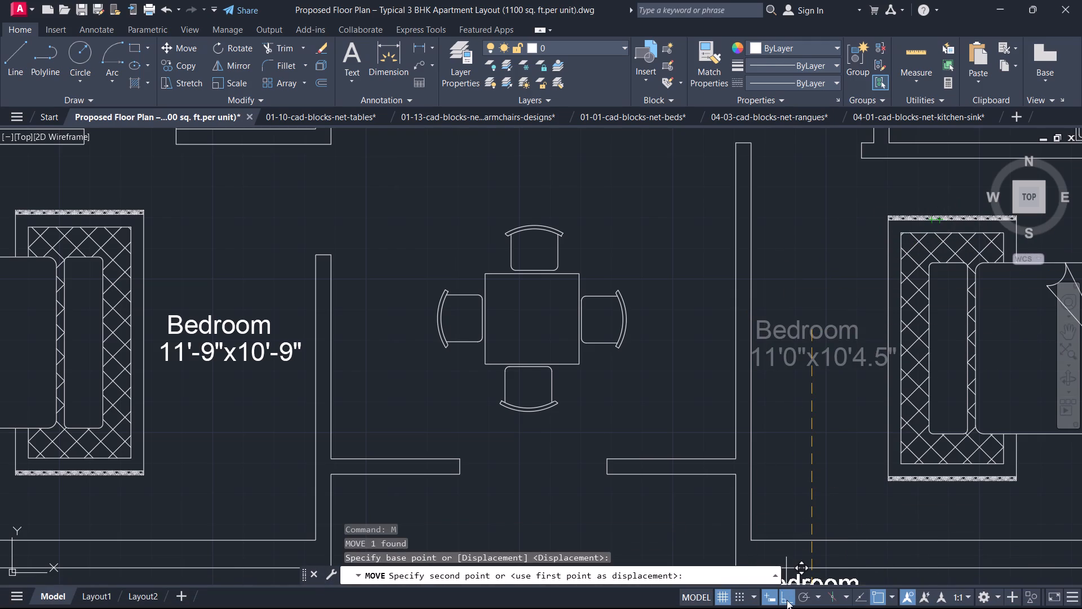
left_click(787, 600)
middle_click_drag(943, 244, 771, 369)
scroll(774, 350, "up", 1)
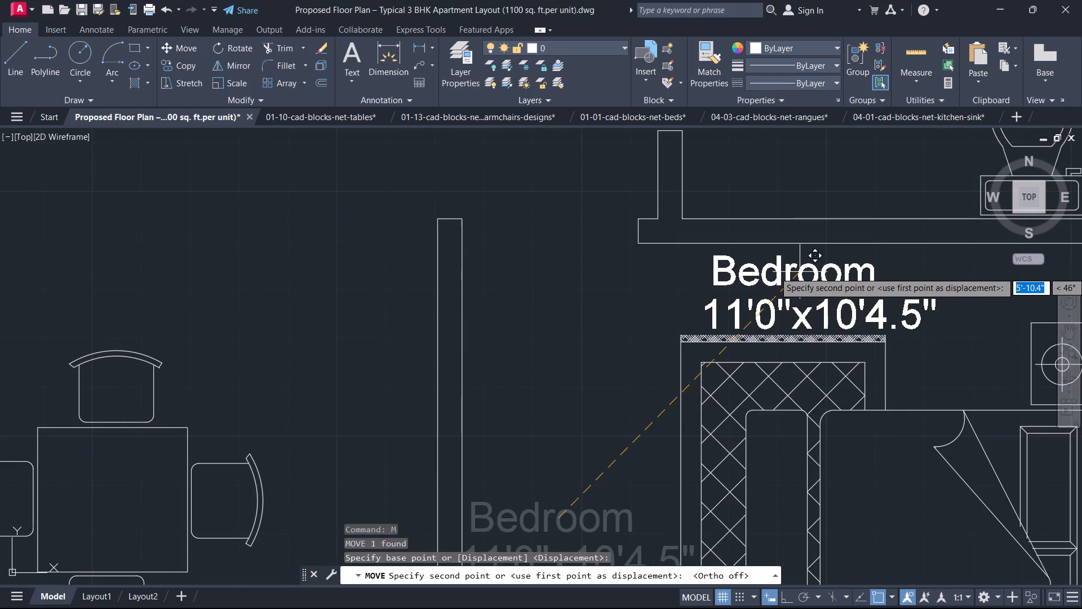
left_click(802, 268)
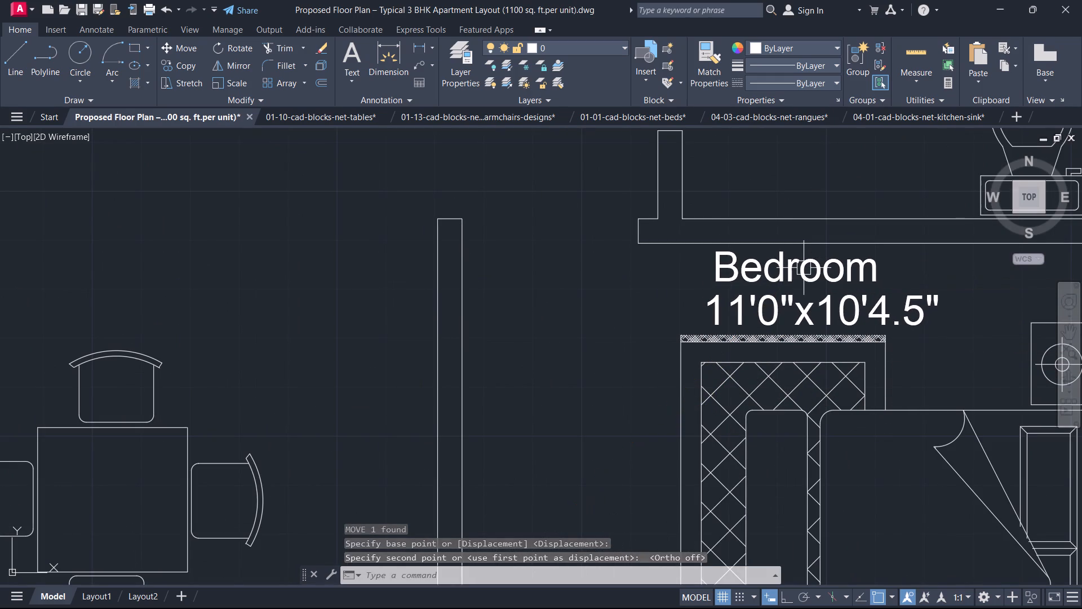
Move the upper apartment's "Bedroom 11'-0"x10'-4.5"" label to the gap between the rug and the toilet wall above it.
scroll(868, 303, "down", 2)
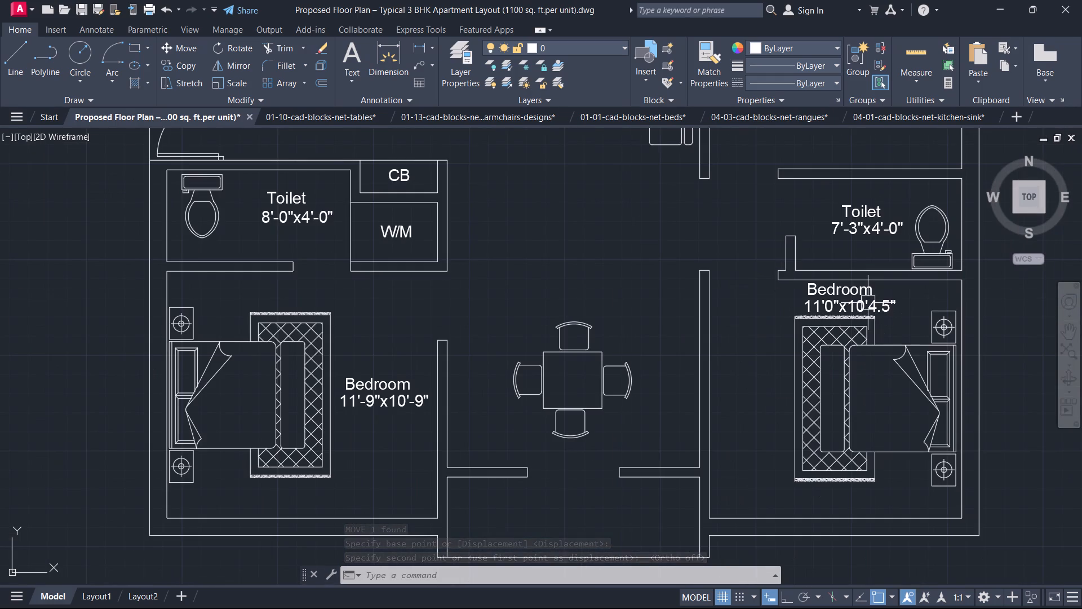
middle_click_drag(868, 303, 866, 320)
scroll(868, 314, "down", 1)
middle_click_drag(899, 295, 875, 444)
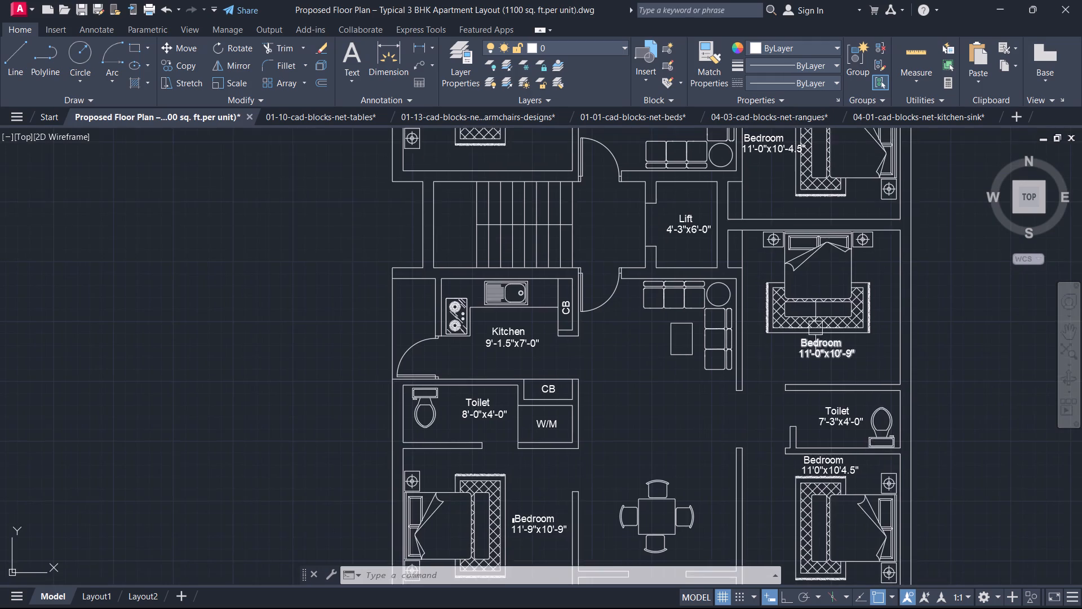
scroll(814, 323, "up", 1)
middle_click(826, 320)
scroll(828, 322, "down", 2)
middle_click_drag(828, 322, 832, 412)
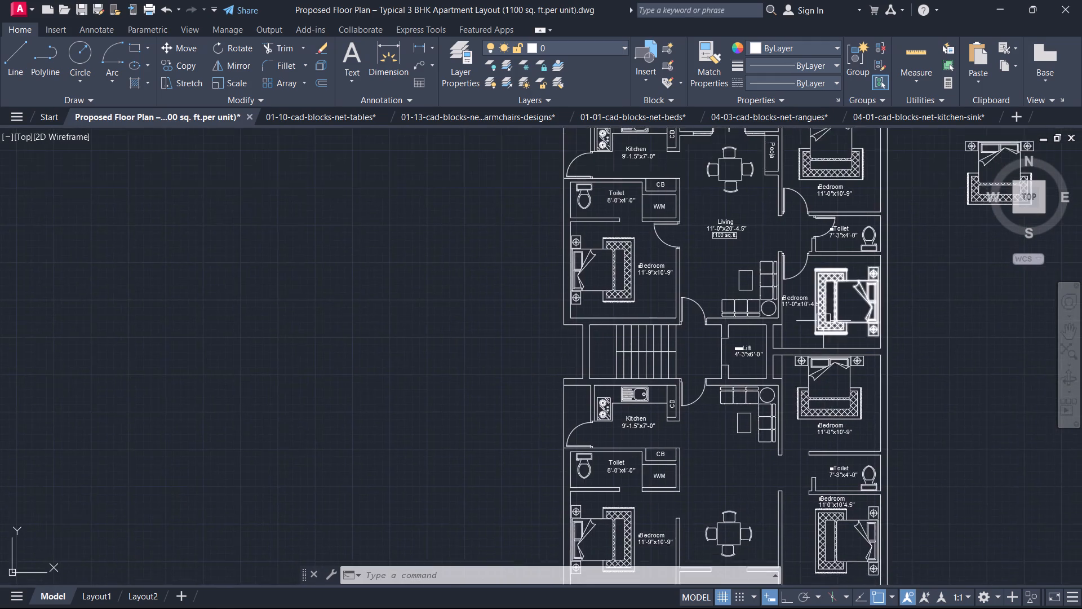
scroll(802, 276, "up", 3)
left_click(791, 388)
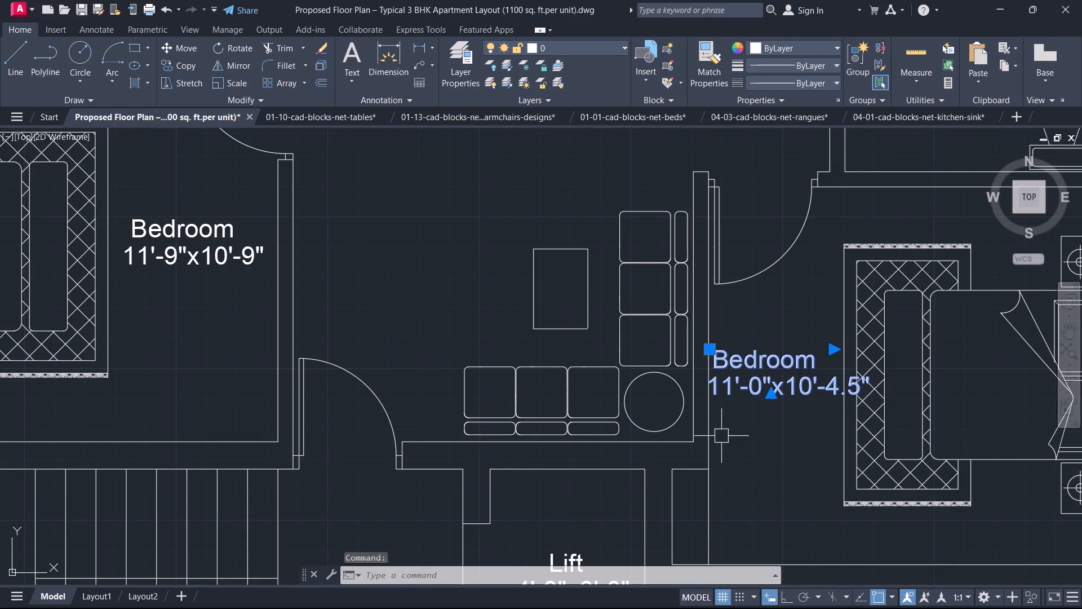
type("m")
key("space")
left_click(770, 356)
middle_click_drag(879, 280, 670, 419)
scroll(688, 390, "up", 2)
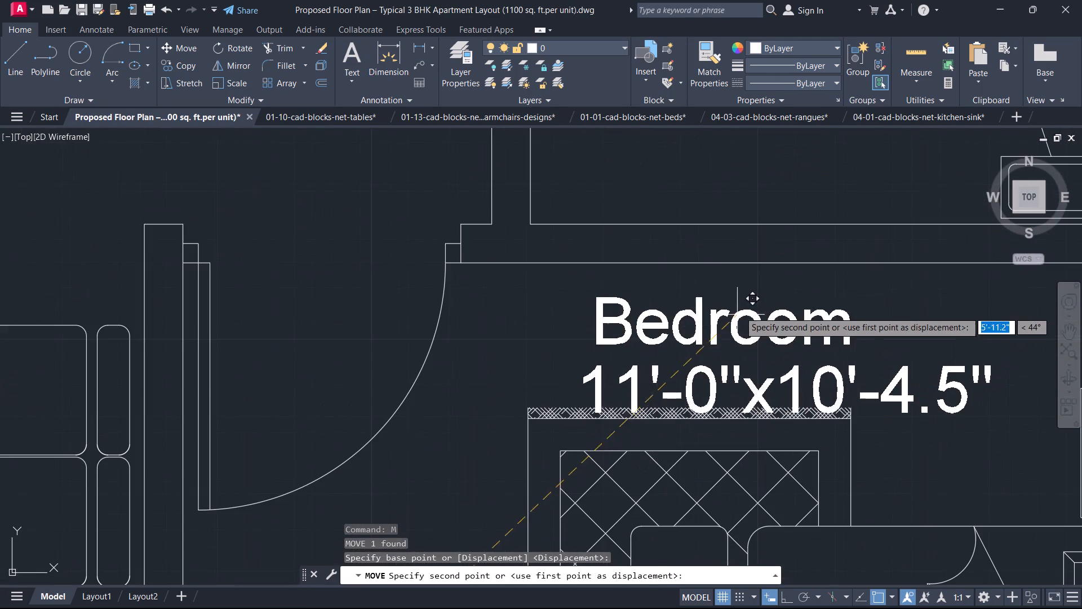
left_click(719, 298)
key("Escape")
Draw a 2" by 2.5" door jamb, with Ortho on, from the wall end's midpoint at the upper 8'-0"x4'-0" toilet's opening.
scroll(712, 314, "down", 5)
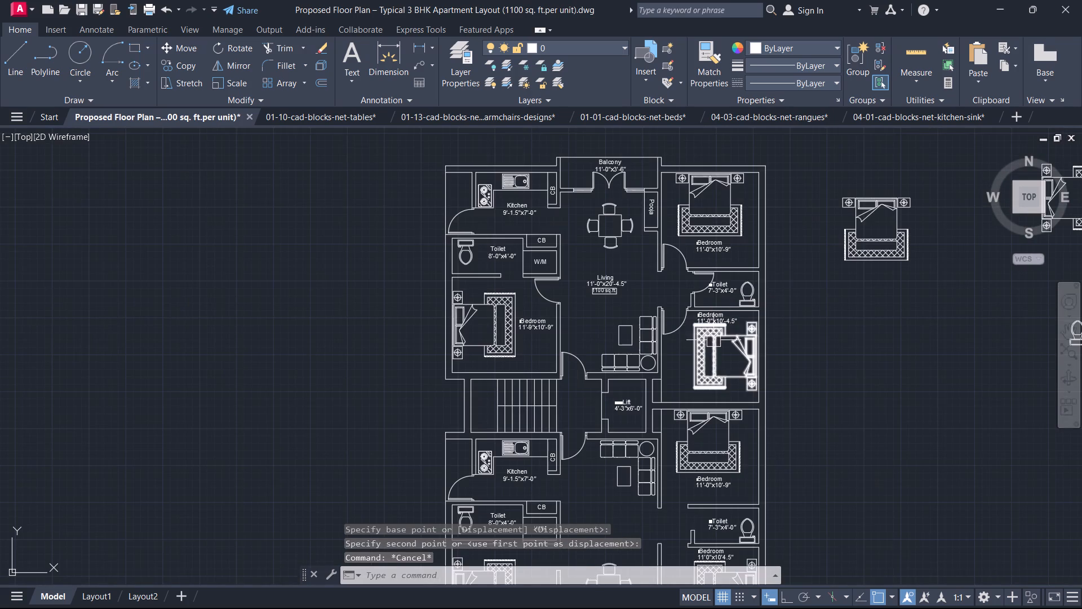
middle_click_drag(730, 471, 837, 273)
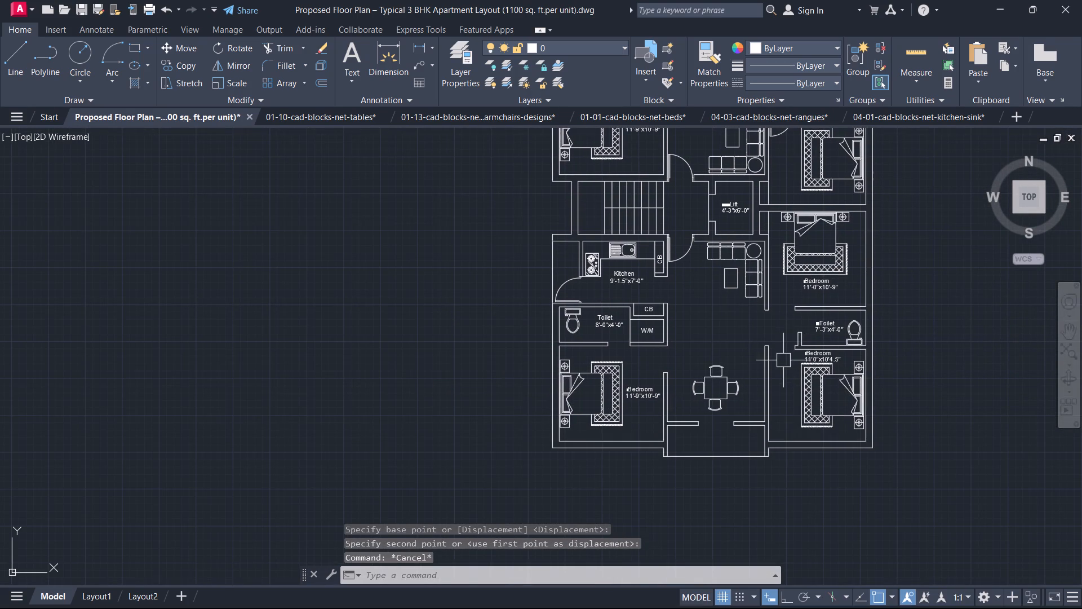
middle_click_drag(771, 307, 775, 445)
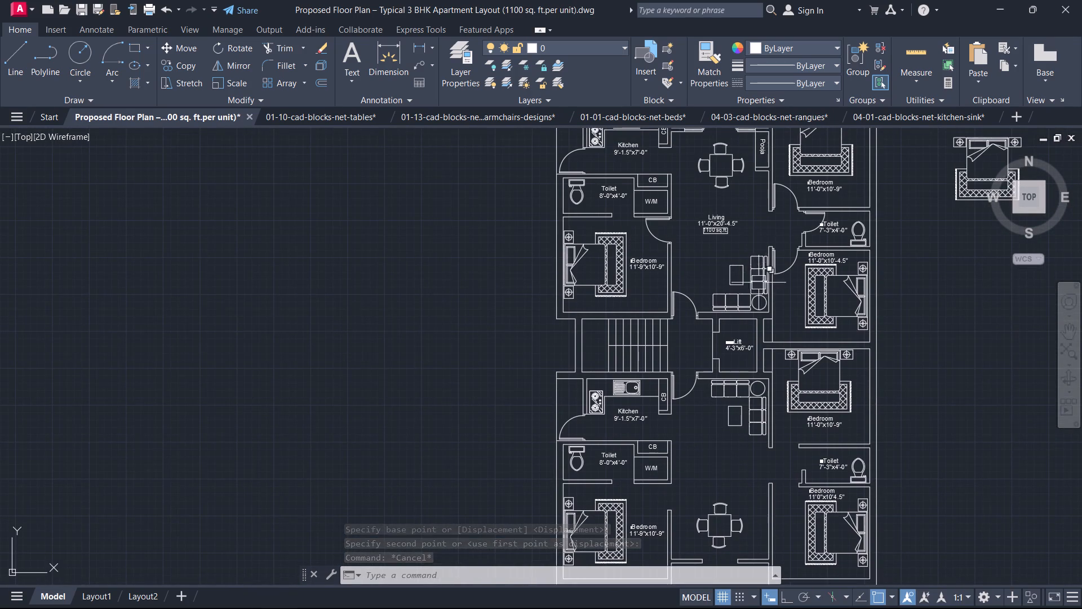
middle_click_drag(714, 308, 745, 418)
middle_click_drag(733, 389, 734, 377)
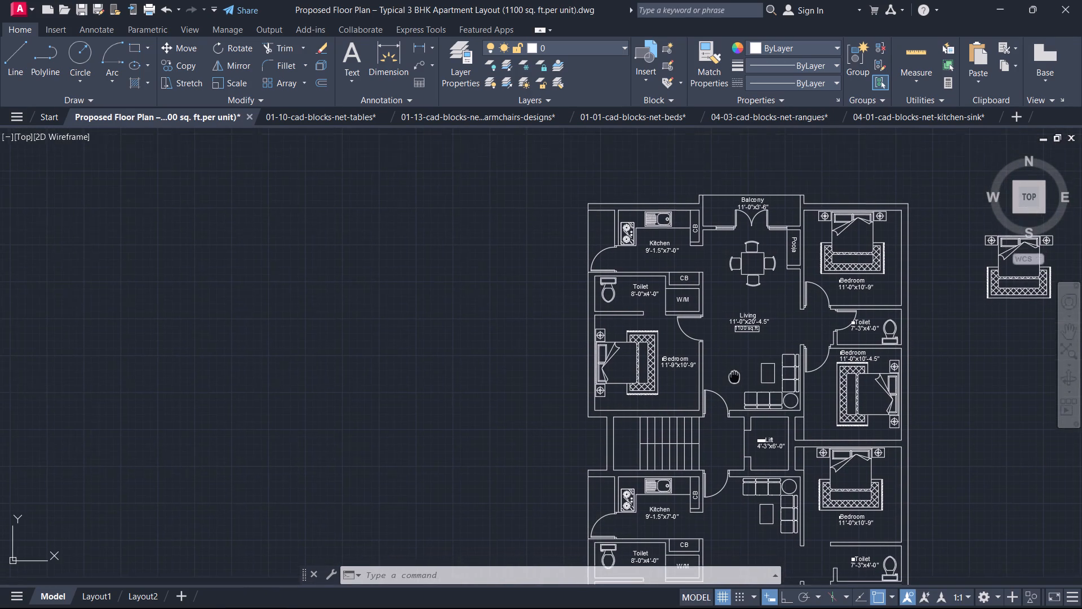
middle_click_drag(734, 377, 737, 295)
scroll(667, 209, "up", 4)
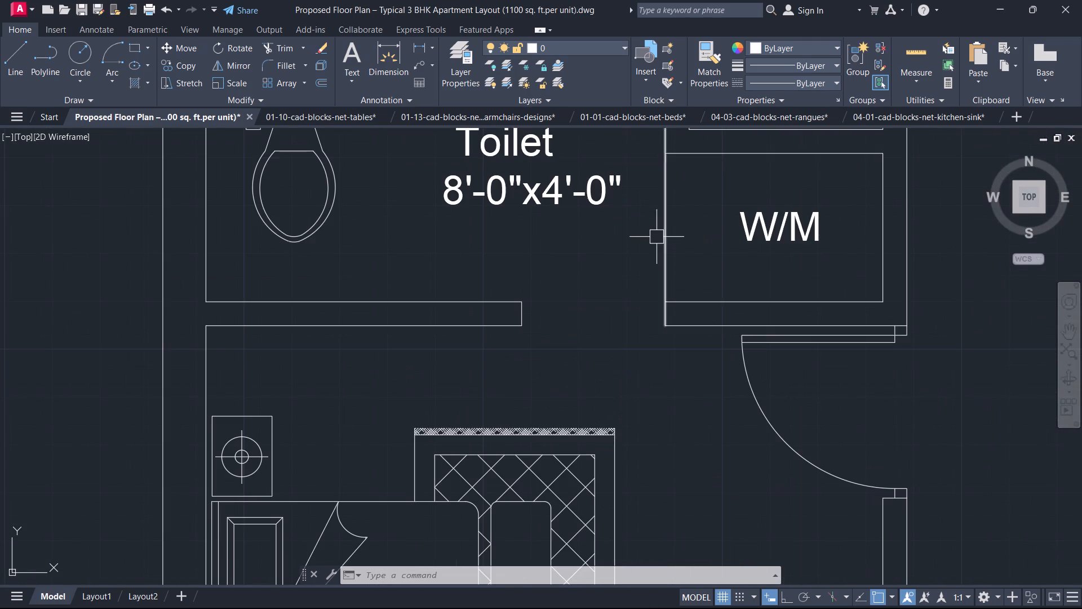
key("l")
key("space")
scroll(556, 298, "up", 2)
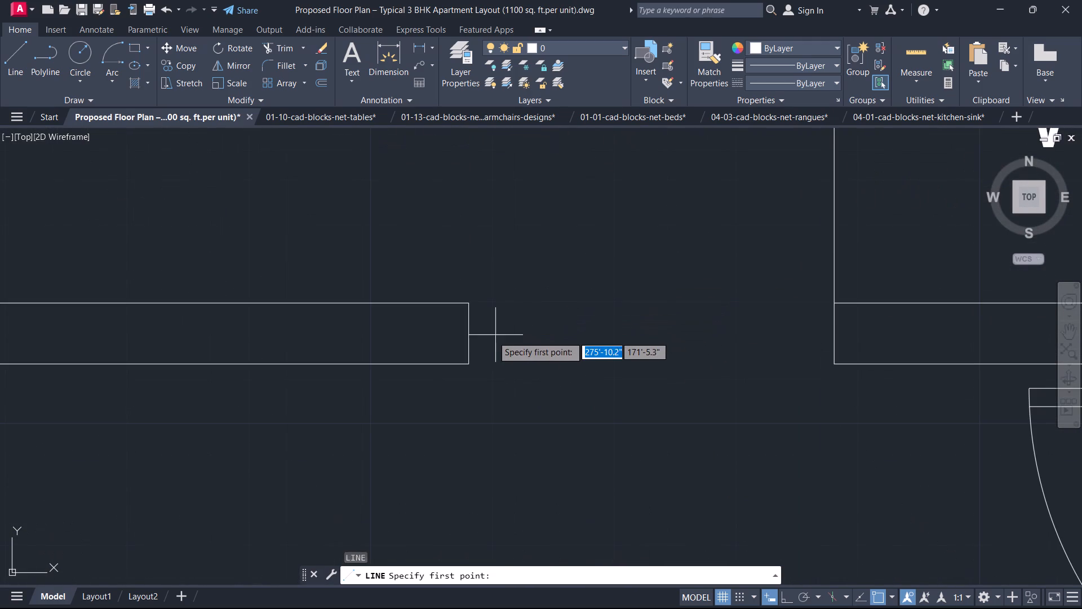
left_click(469, 330)
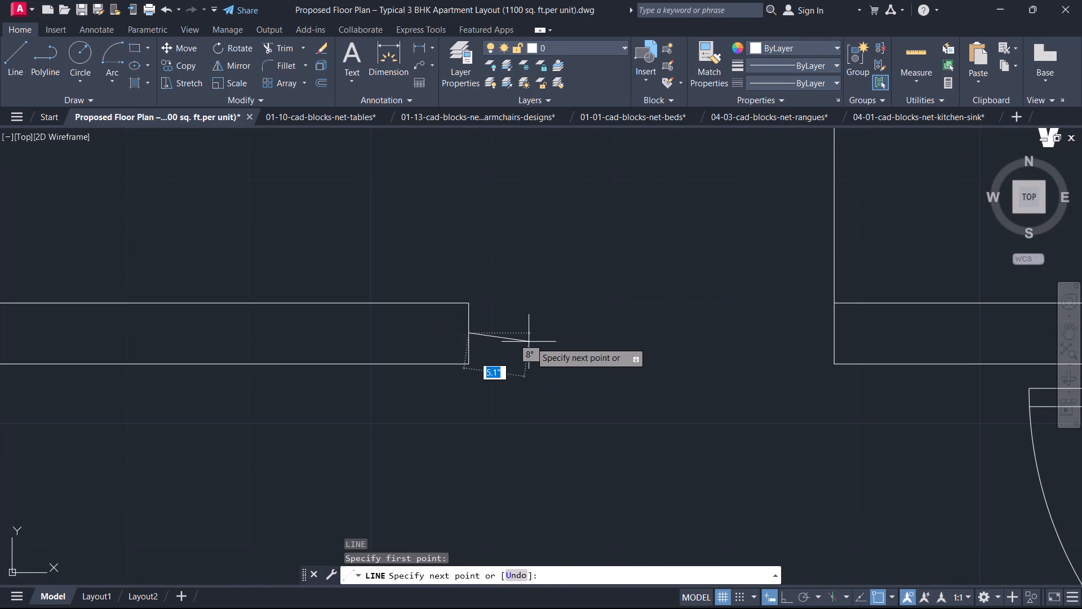
key("F8")
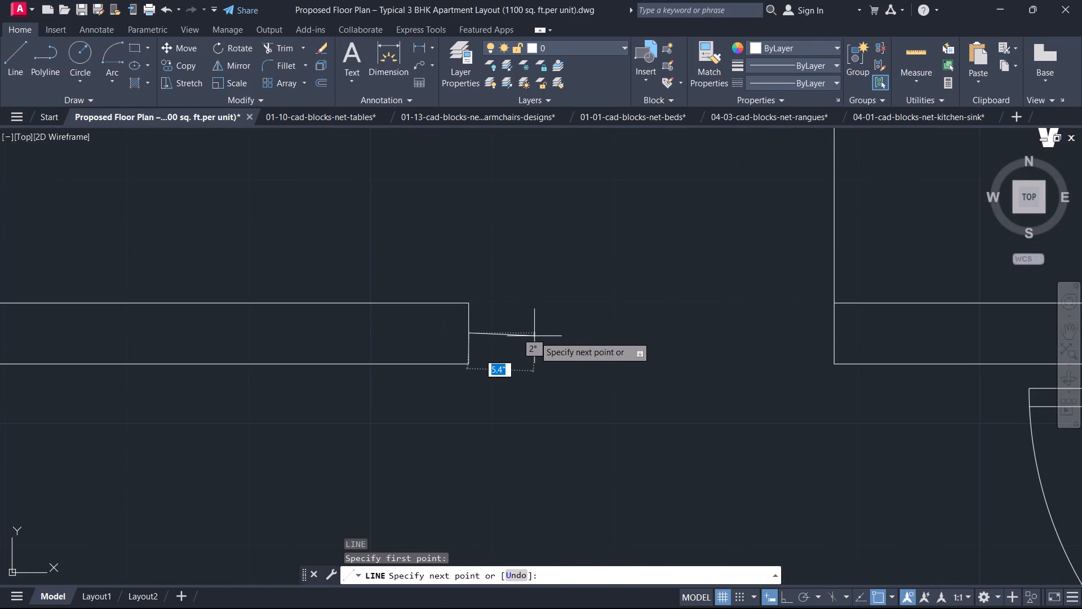
key("2")
key("Return")
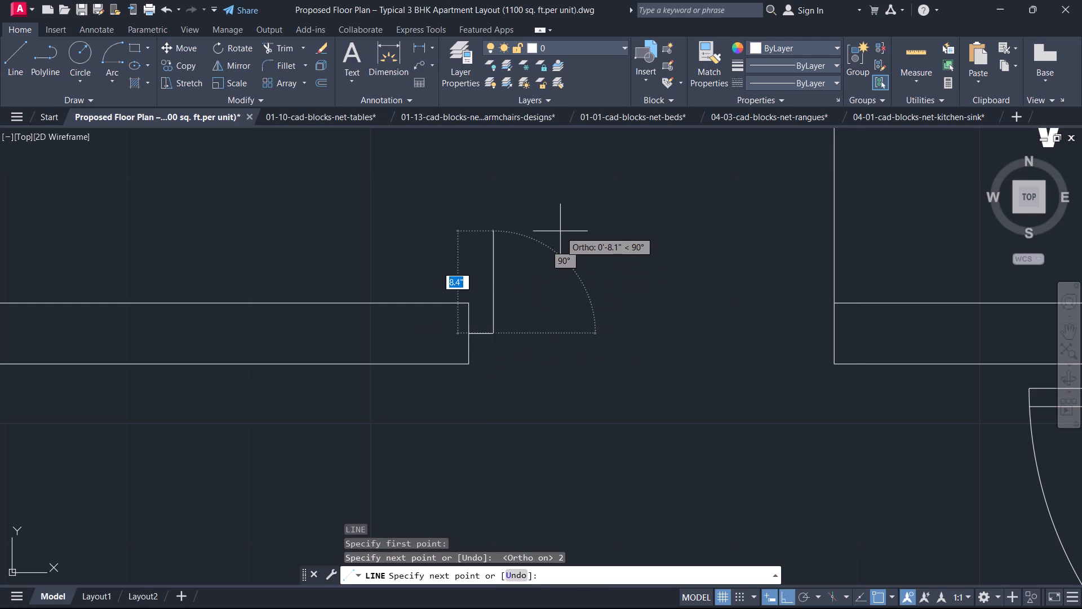
type("2.5")
key("Return")
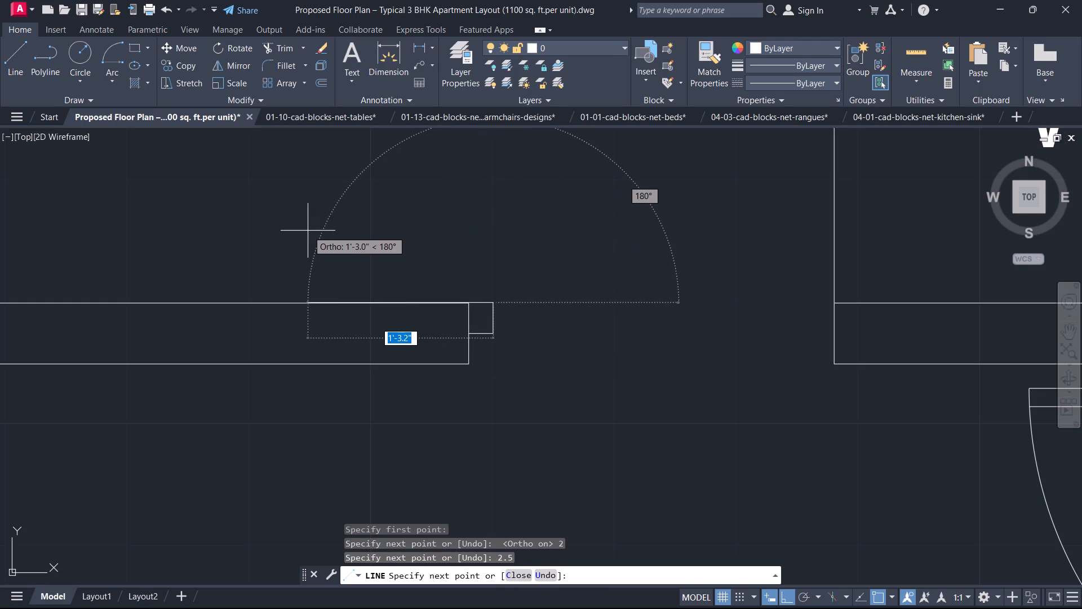
key("2")
key("Return")
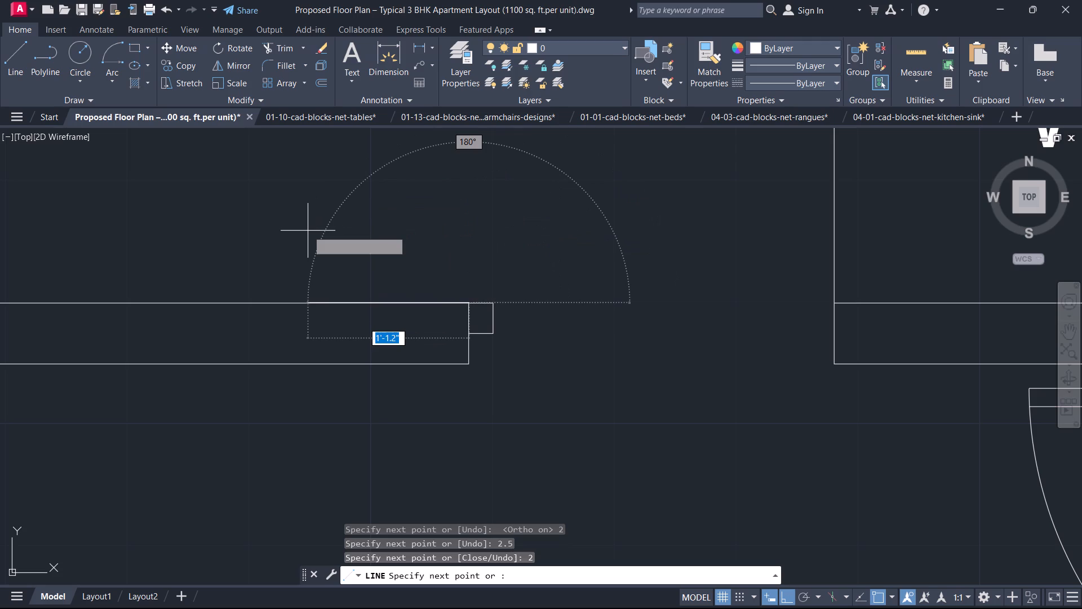
key("v")
key("space")
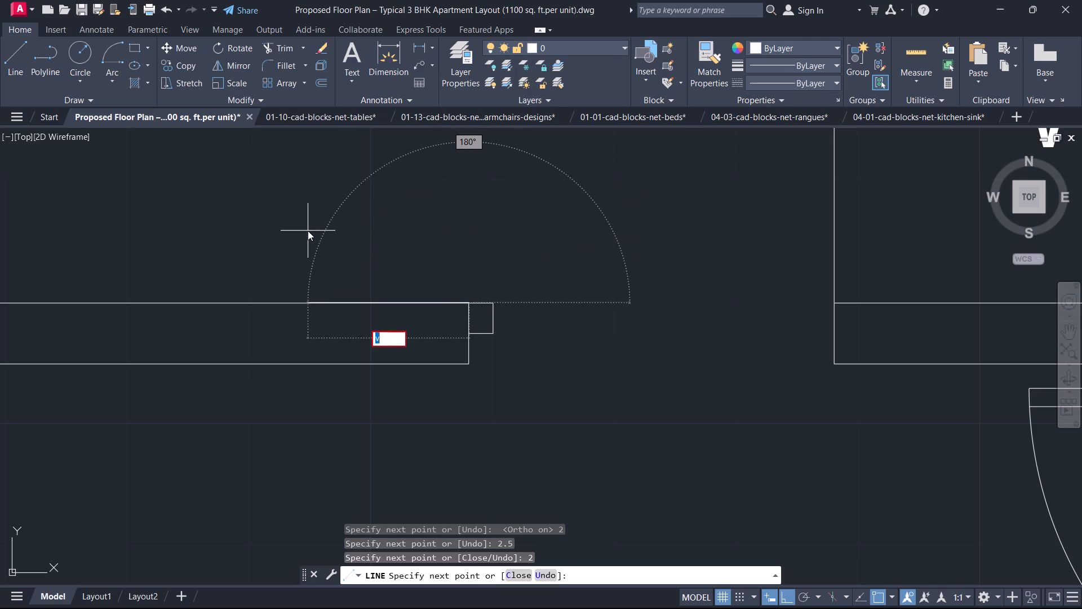
key("Escape")
key("space")
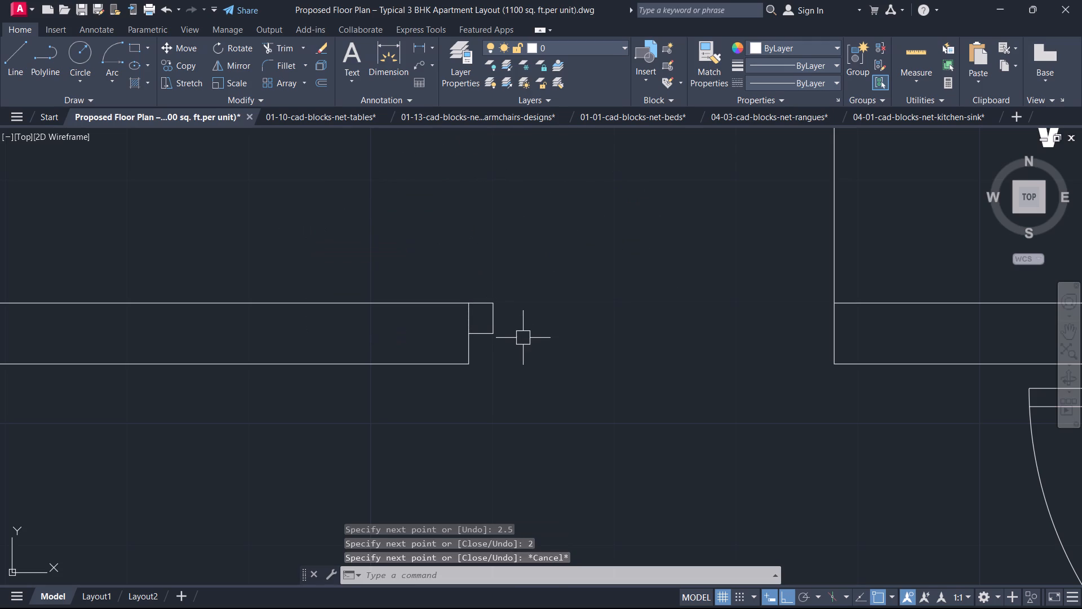
Copy the three jamb lines from their lower wall-side corner to the opposite wall end on the W/M side of the toilet opening.
right_click(560, 295)
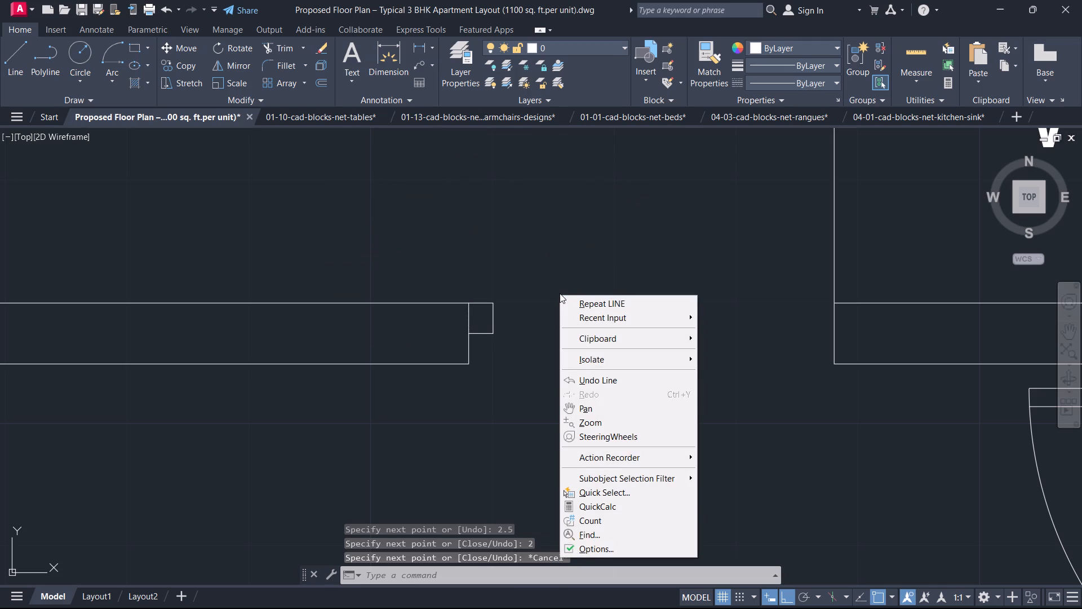
left_click(598, 317)
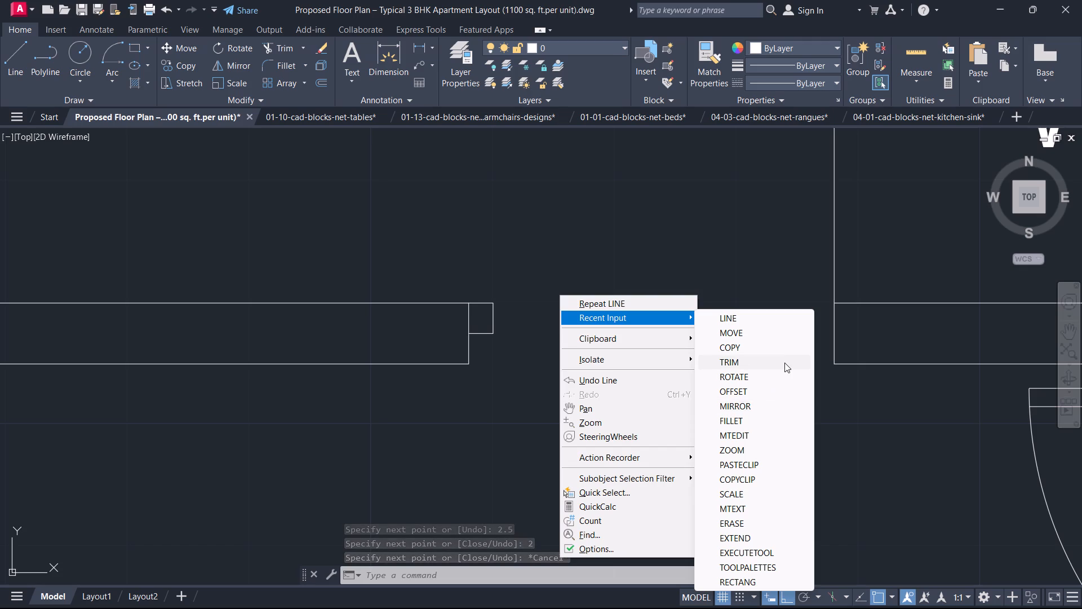
left_click(790, 349)
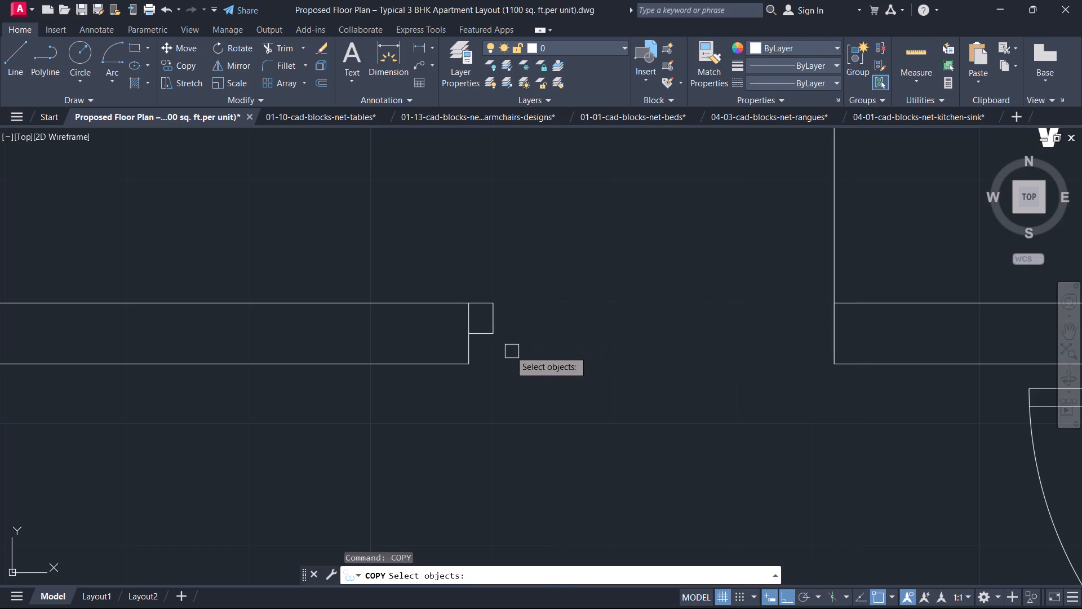
left_click_drag(507, 350, 502, 344)
left_click(480, 291)
right_click(498, 323)
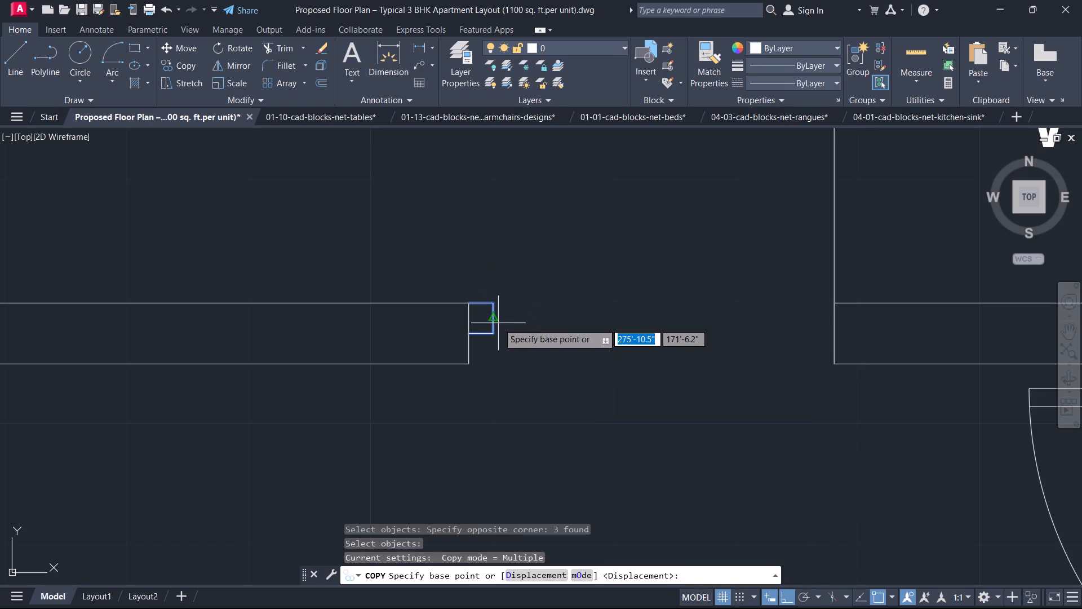
left_click(473, 333)
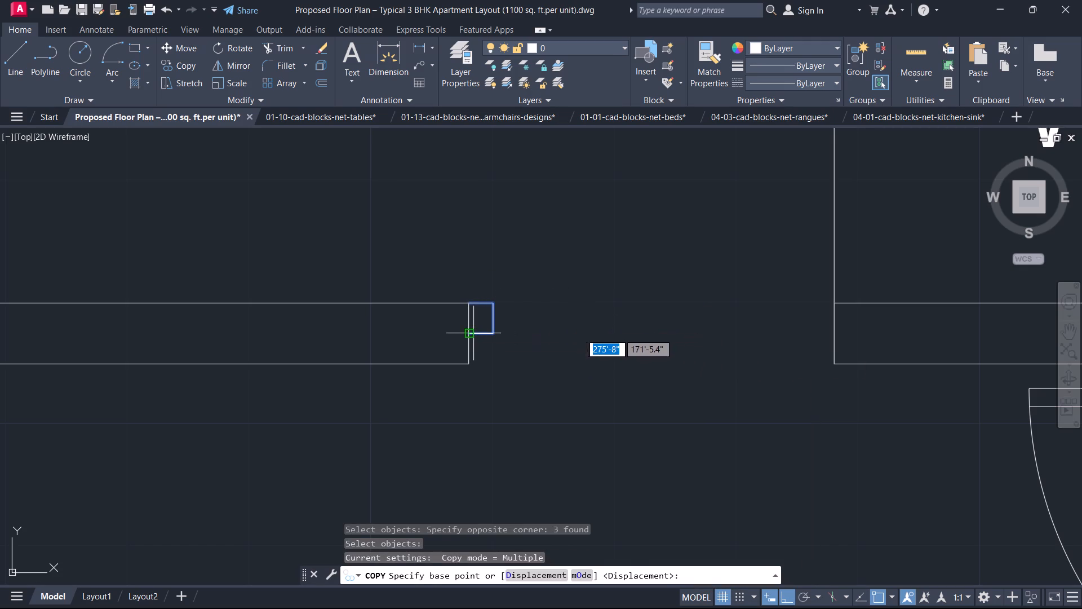
left_click(836, 329)
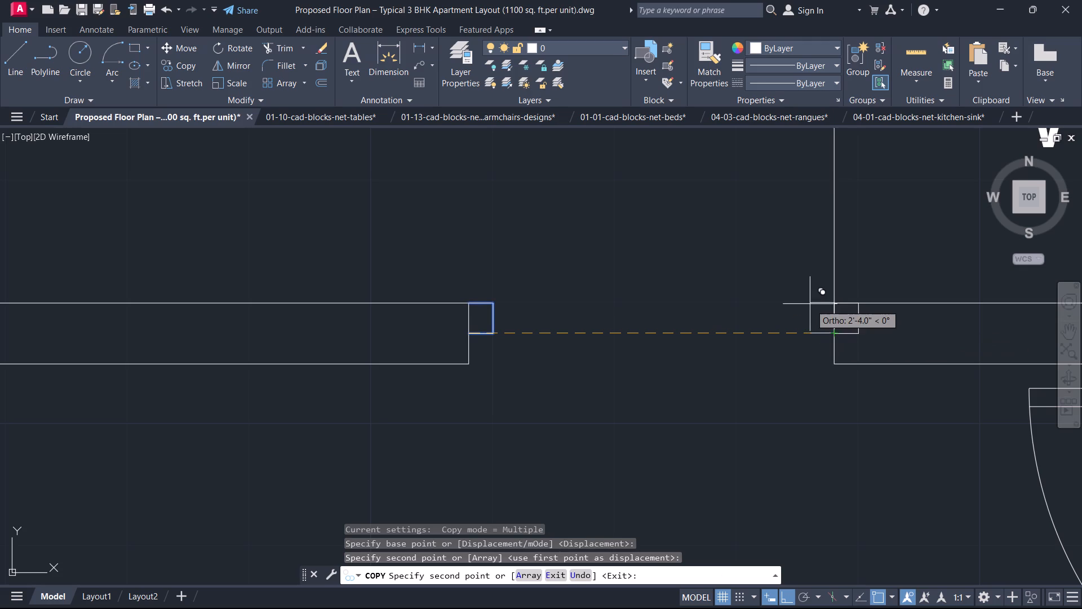
right_click(802, 294)
left_click(826, 319)
Mirror the copied jamb about the vertical wall face on the W/M side into the toilet opening, erasing the source lines.
left_click_drag(805, 284, 810, 290)
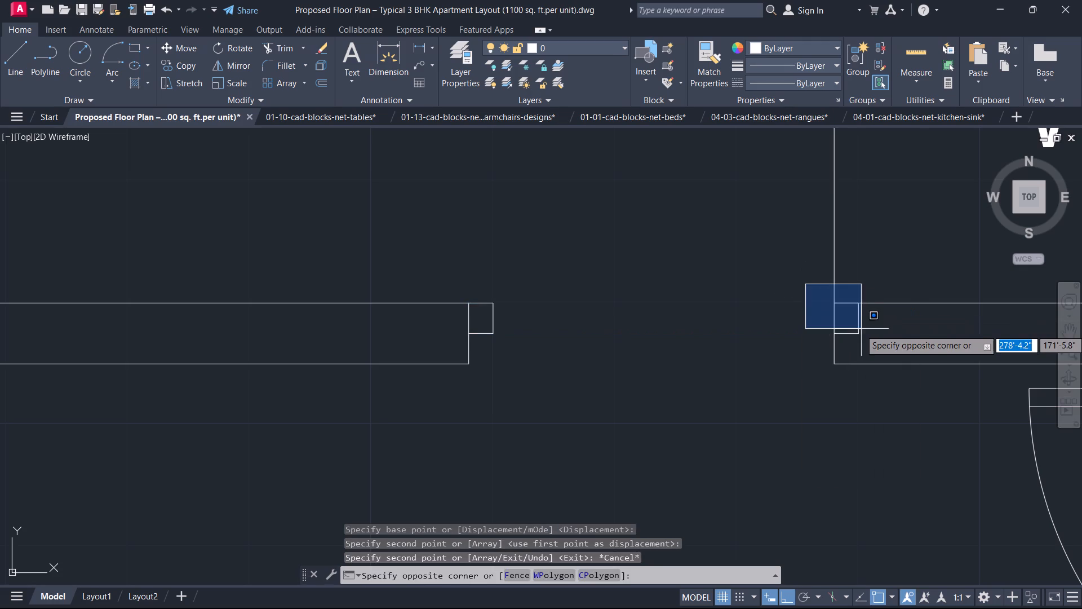
left_click(869, 339)
right_click(734, 347)
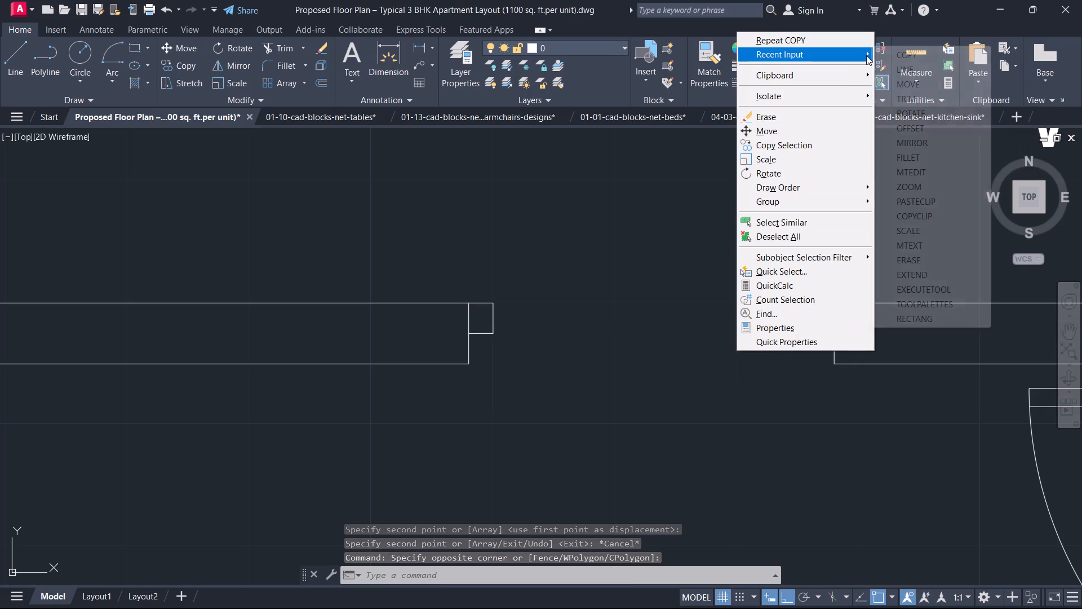
left_click(920, 144)
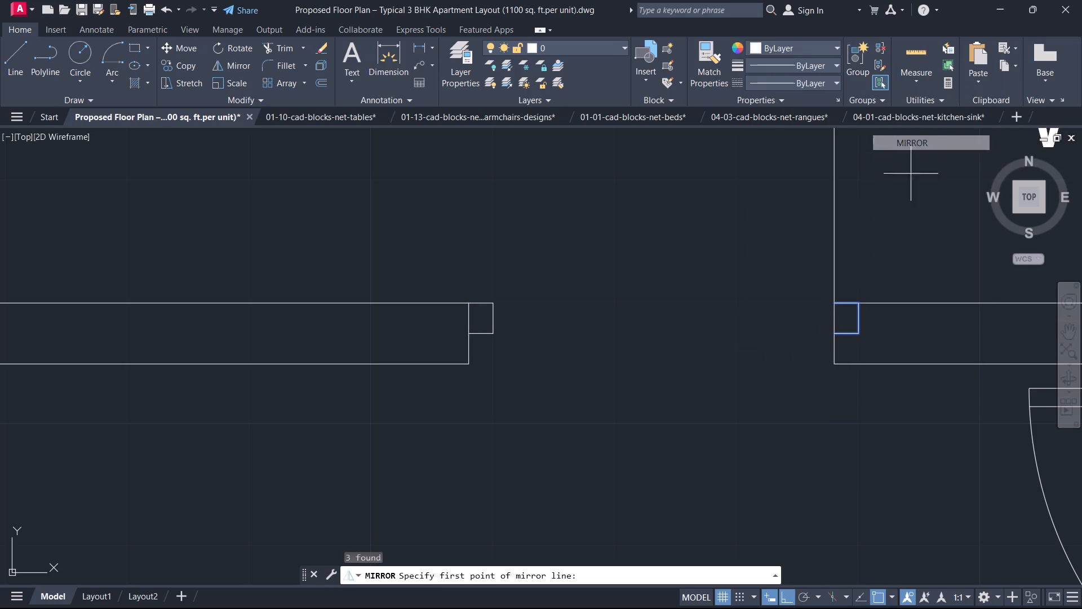
left_click(833, 363)
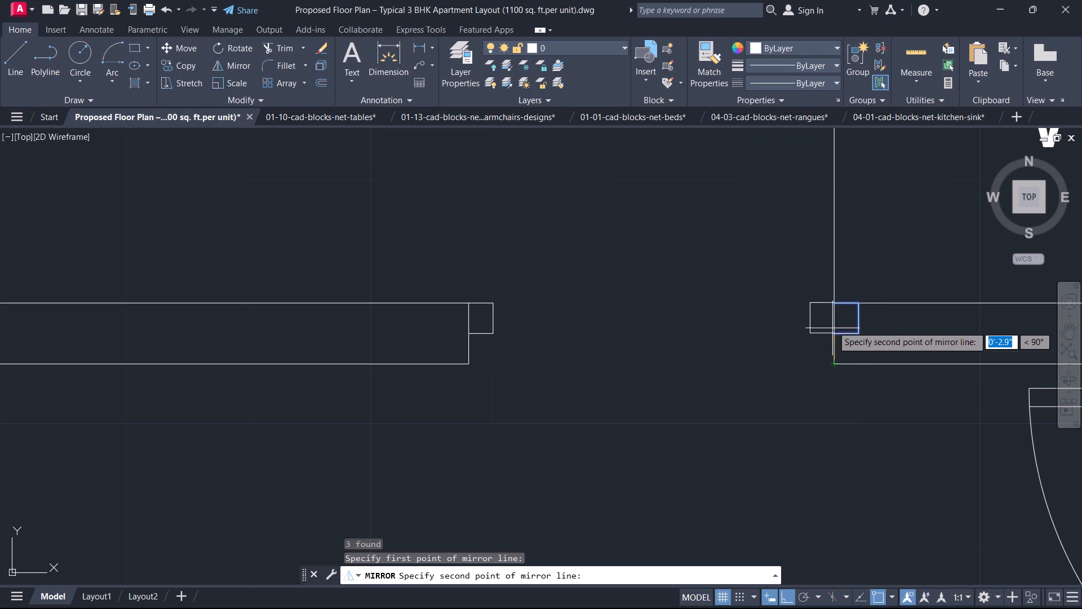
left_click(836, 273)
left_click_drag(868, 307, 836, 273)
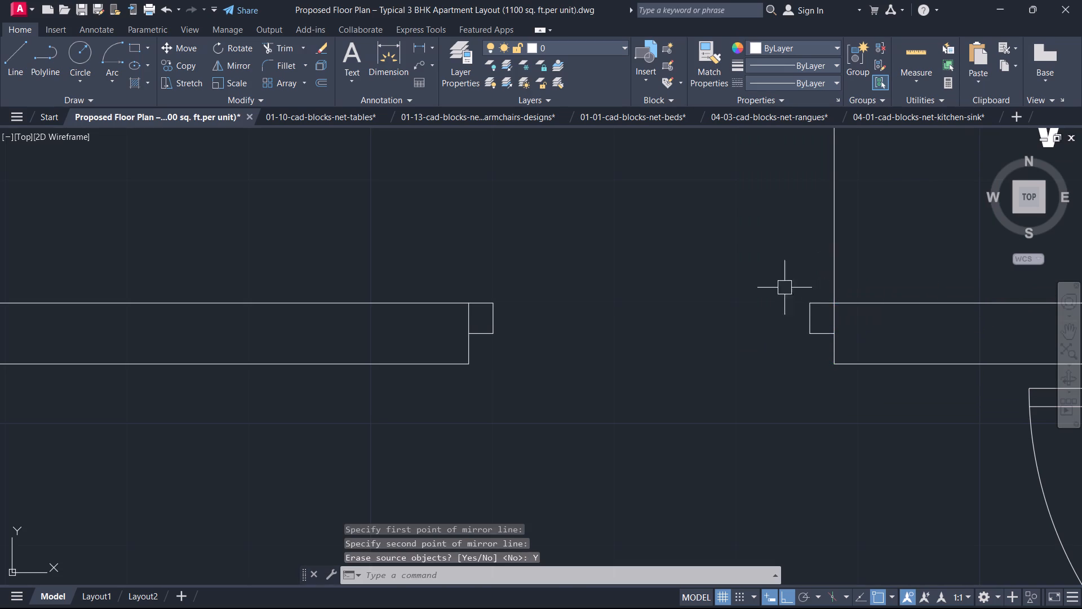
Draw a line across the upper toilet's door opening, joining the upper inner corners of its two jambs.
right_click(716, 298)
left_click(751, 324)
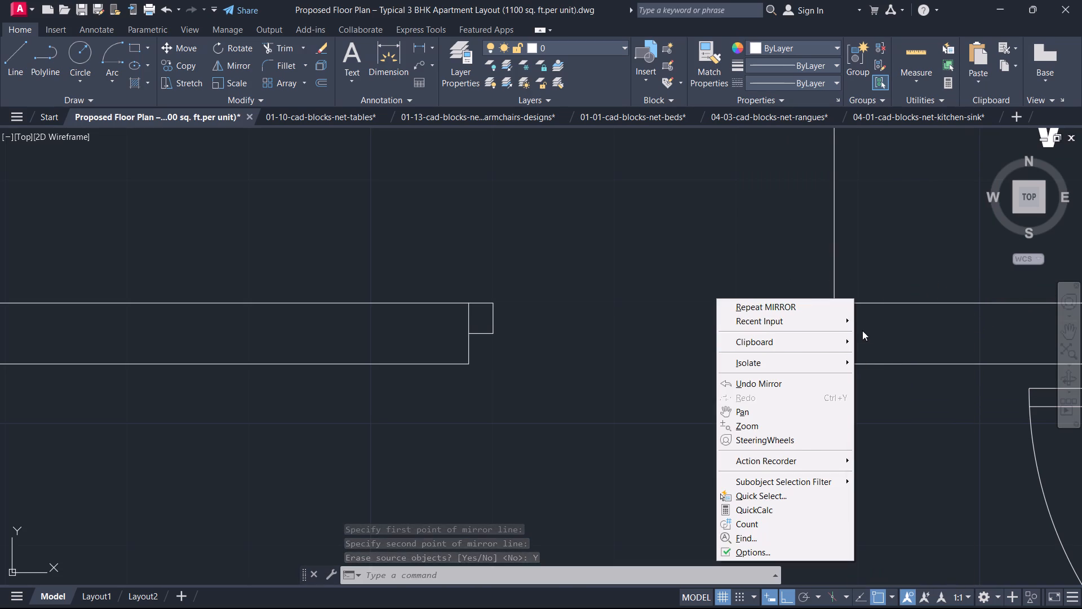
left_click(840, 325)
left_click(891, 344)
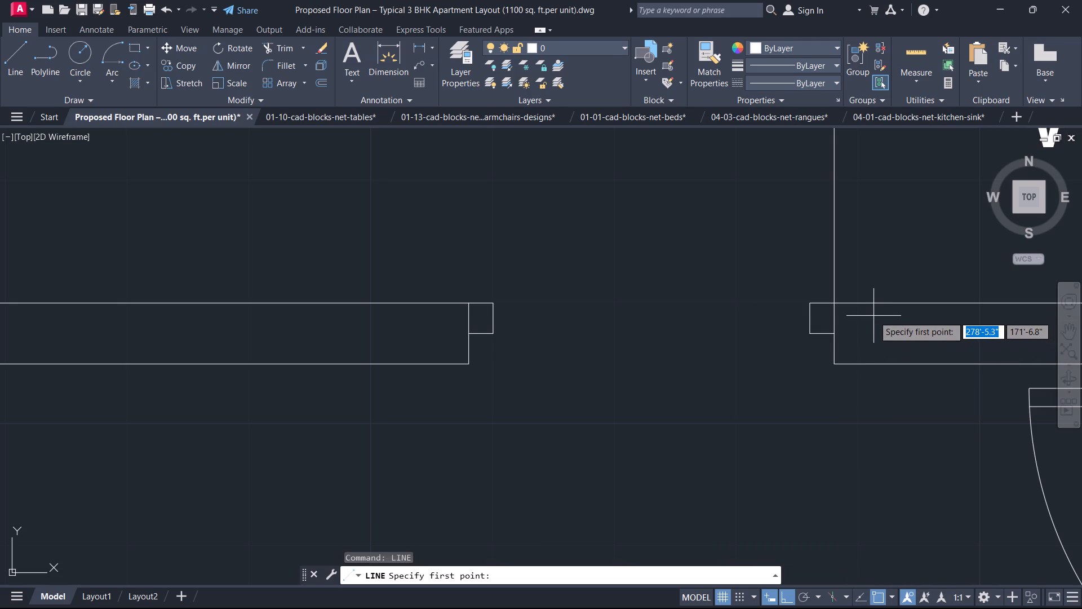
left_click(806, 303)
left_click(491, 302)
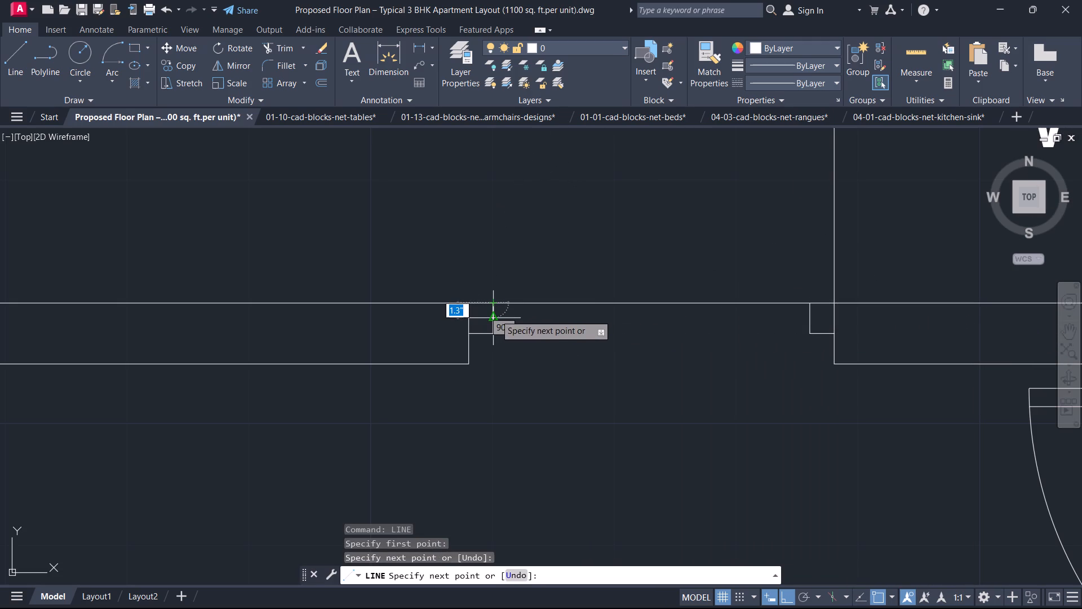
key("Escape")
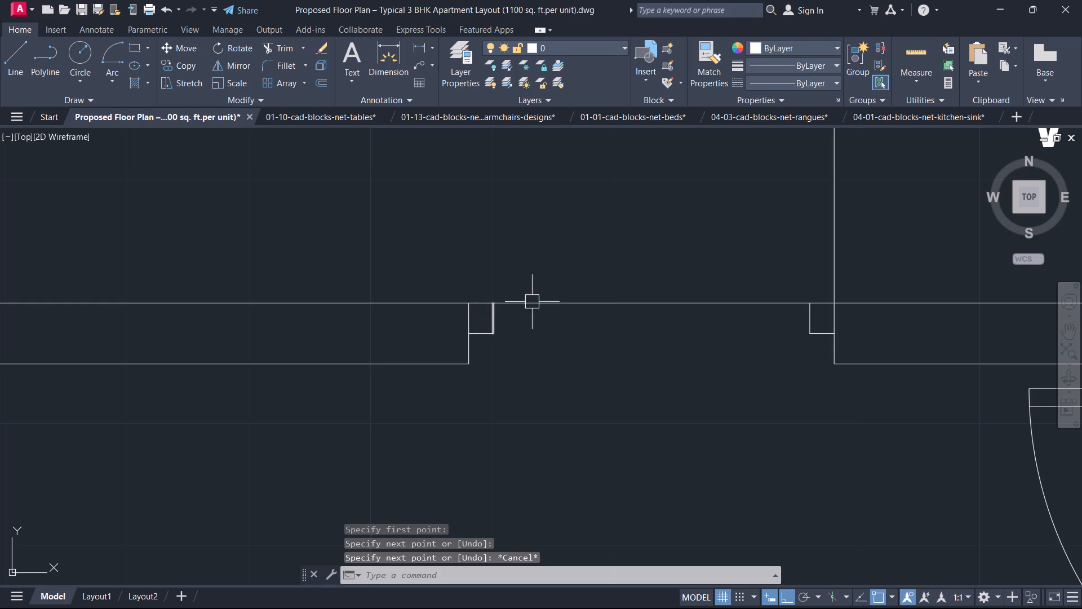
Offset the line across the toilet opening by 1.5" toward the bedroom side, between the jambs.
right_click(533, 301)
left_click(618, 322)
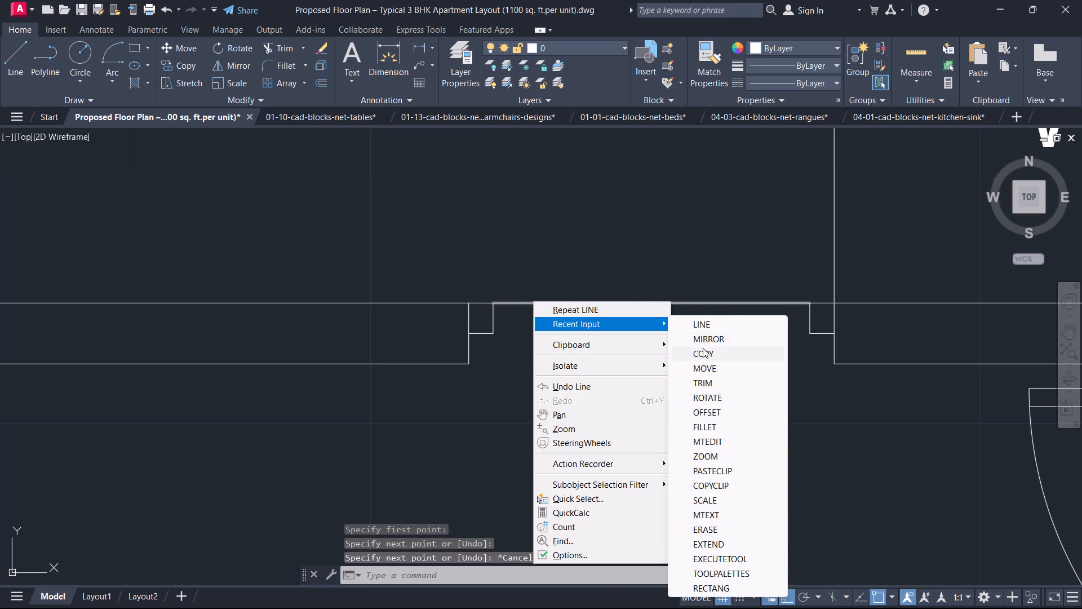
left_click(713, 408)
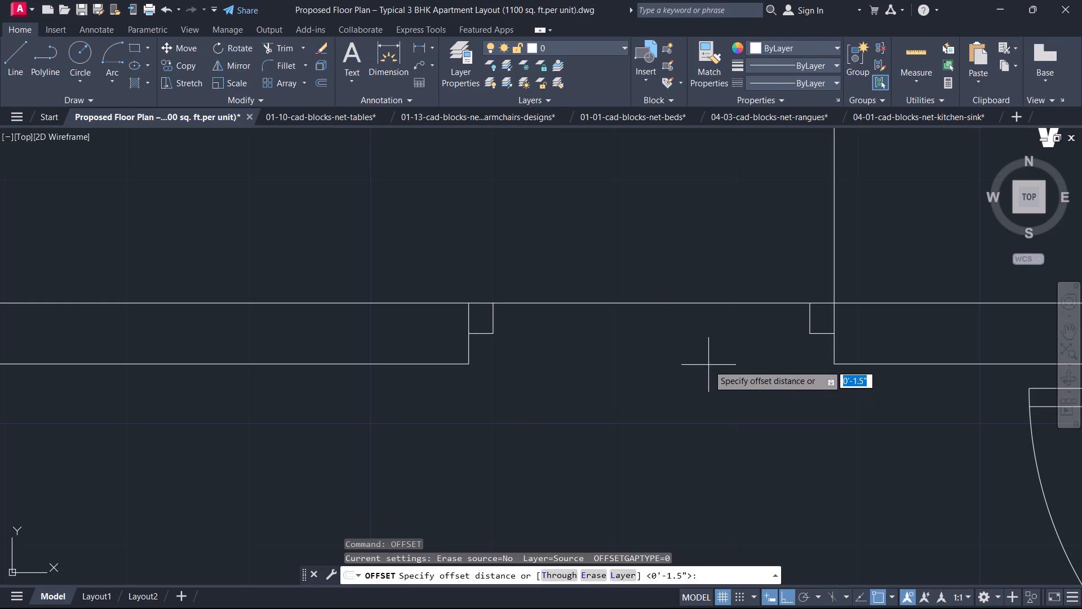
type("1.5")
key("Return")
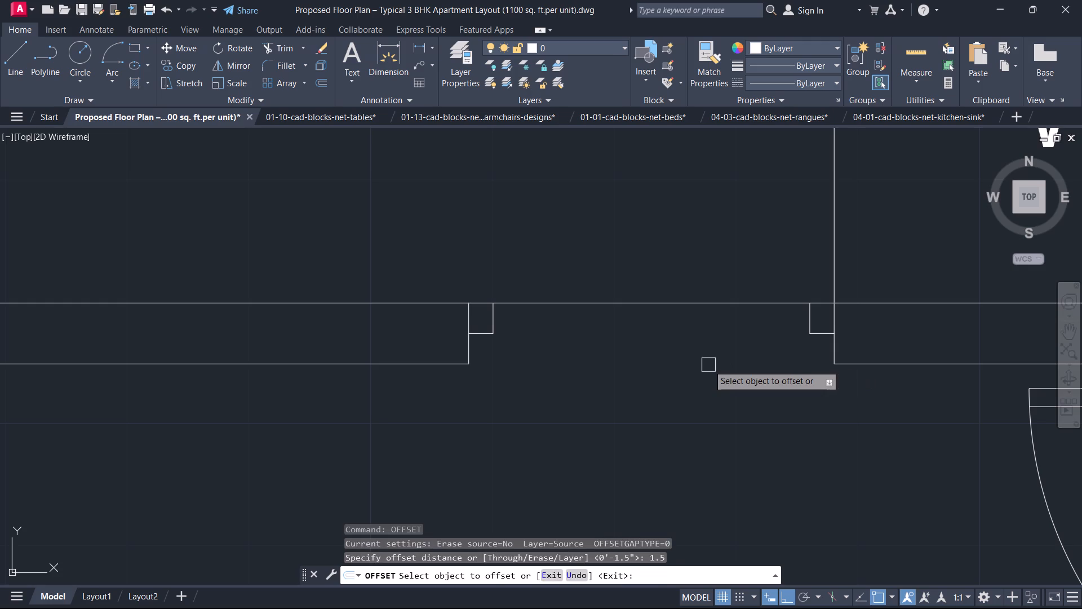
left_click(721, 307)
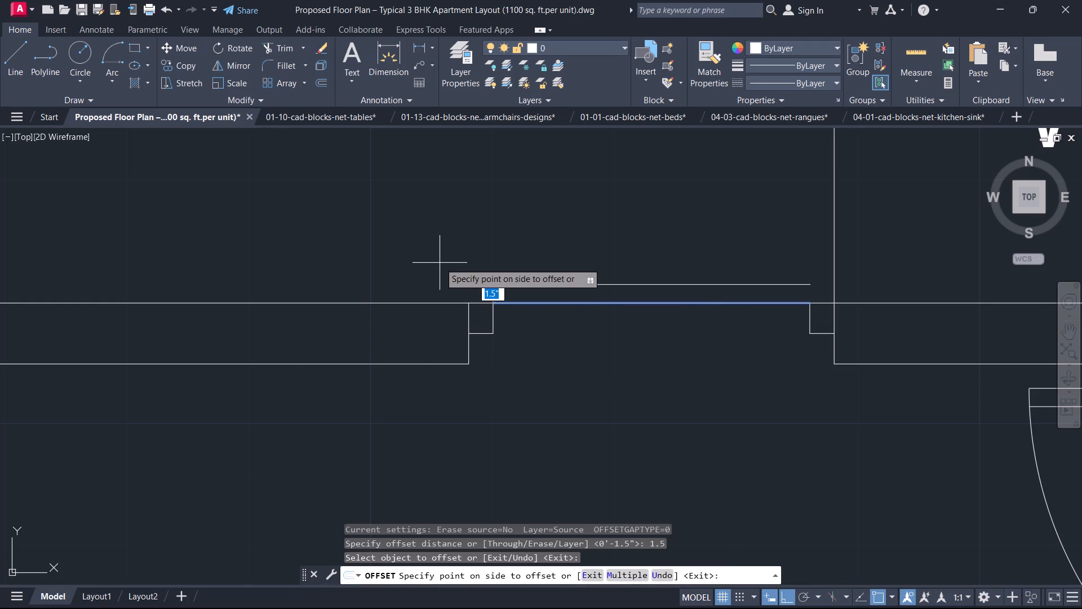
left_click(545, 336)
key("Escape")
Rotate both door leaf lines 90° about the W/M-side jamb's upper inner corner so the leaf stands open into the toilet.
left_click_drag(583, 343, 583, 342)
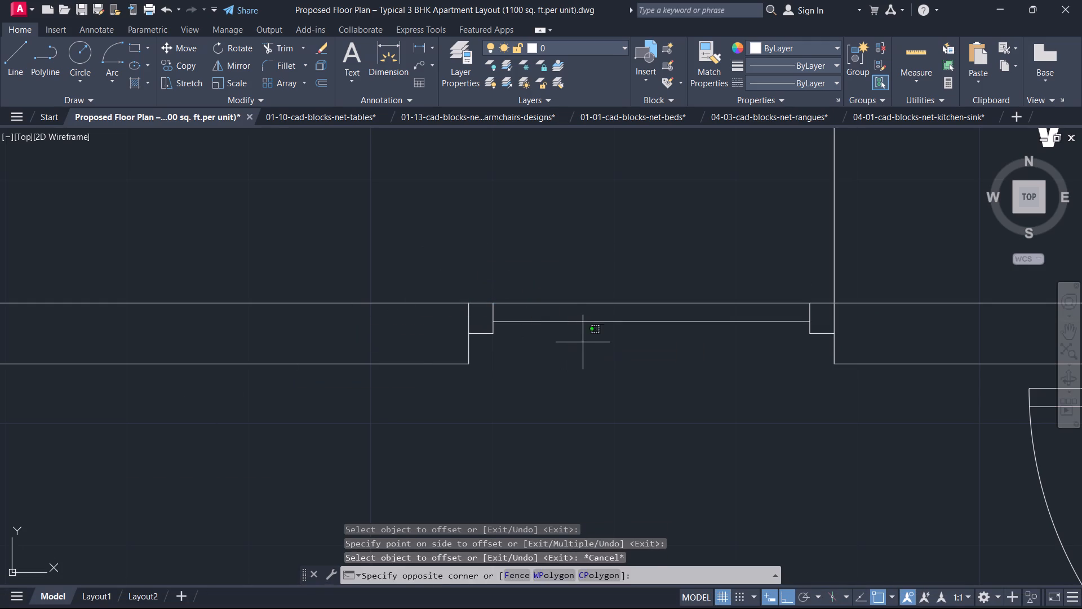
left_click_drag(583, 342, 561, 317)
left_click(504, 242)
type("ro")
key("space")
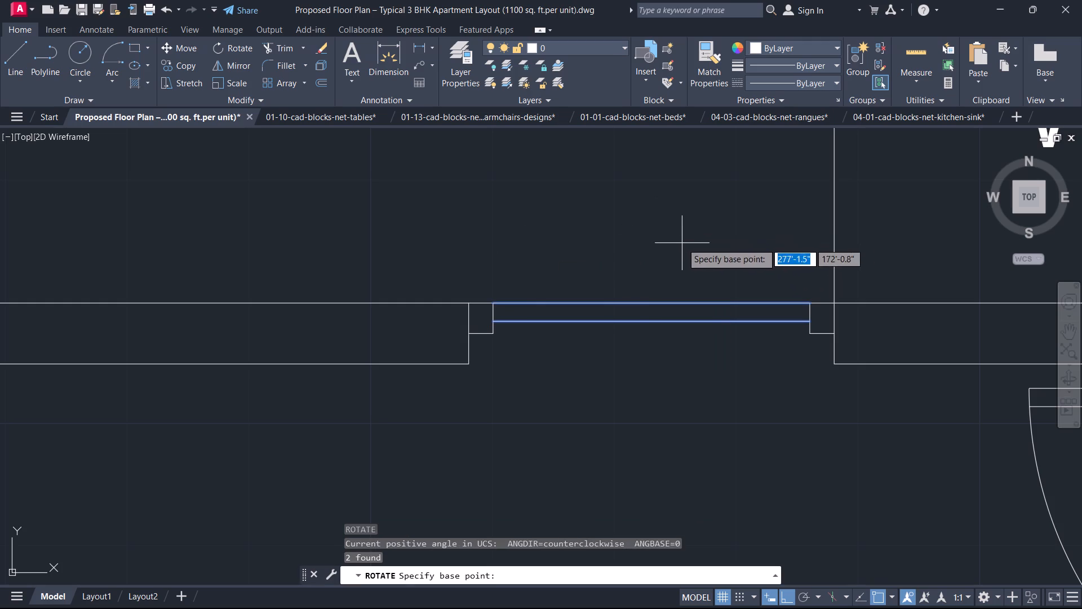
left_click(810, 302)
left_click(793, 381)
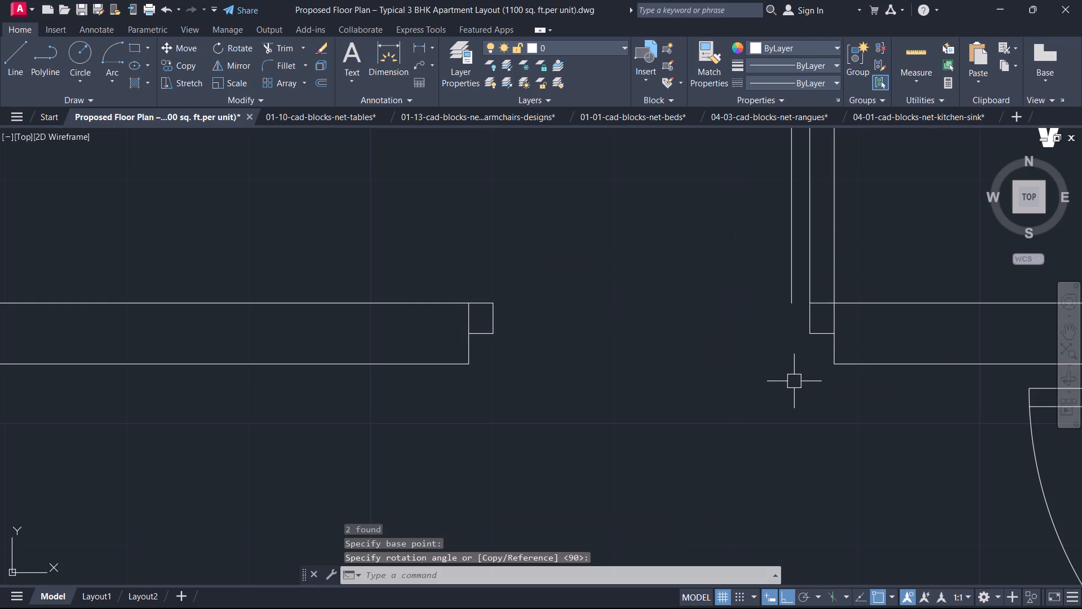
Close the door leaf's hinge end with a short line between its two long lines.
key("l")
key("space")
scroll(800, 293, "up", 2)
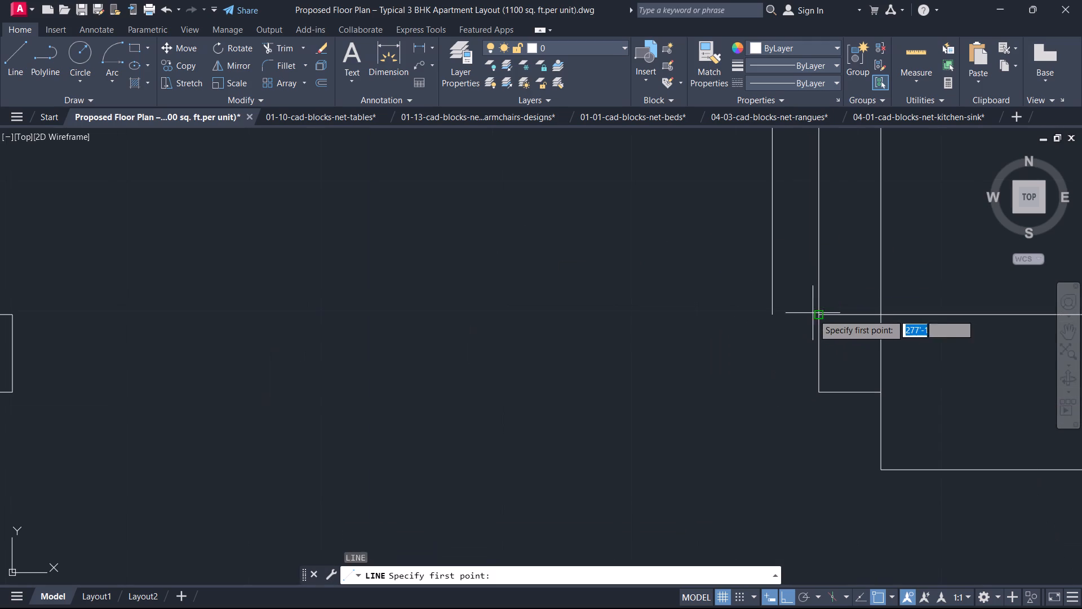
left_click(819, 317)
left_click(774, 315)
key("Escape")
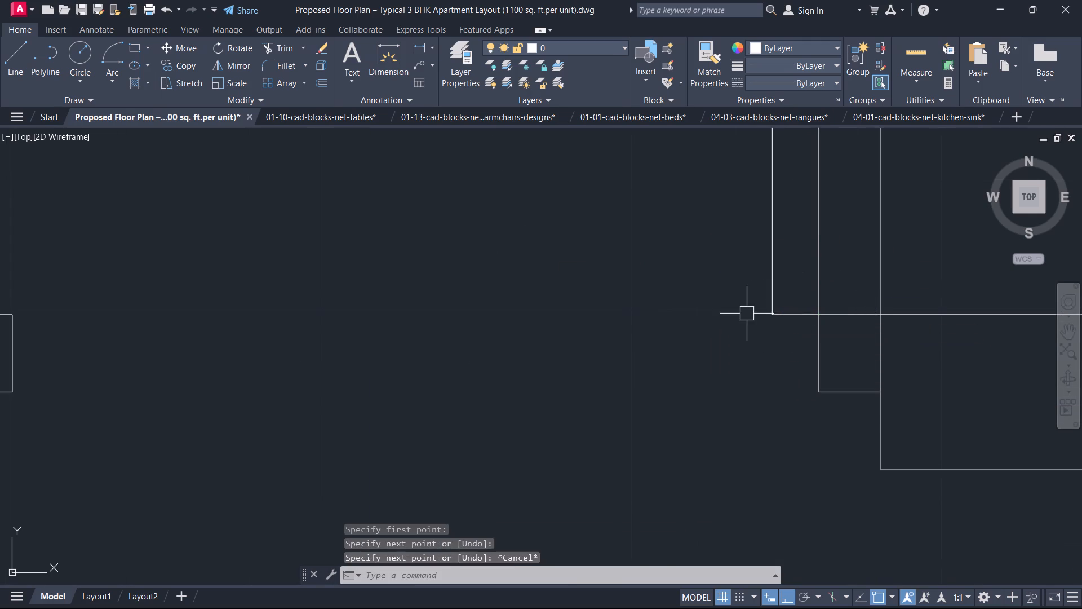
Draw a door swing arc from the leaf's free tip to the opposite jamb, centred on the leaf's hinge corner.
scroll(746, 313, "down", 3)
middle_click_drag(746, 313, 739, 474)
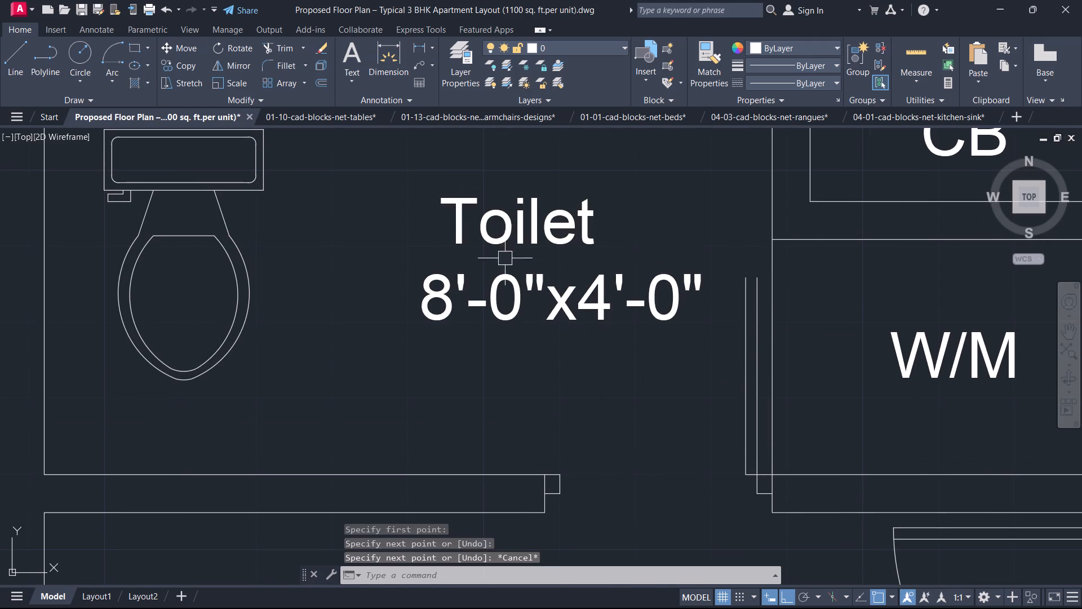
left_click(112, 58)
left_click(760, 280)
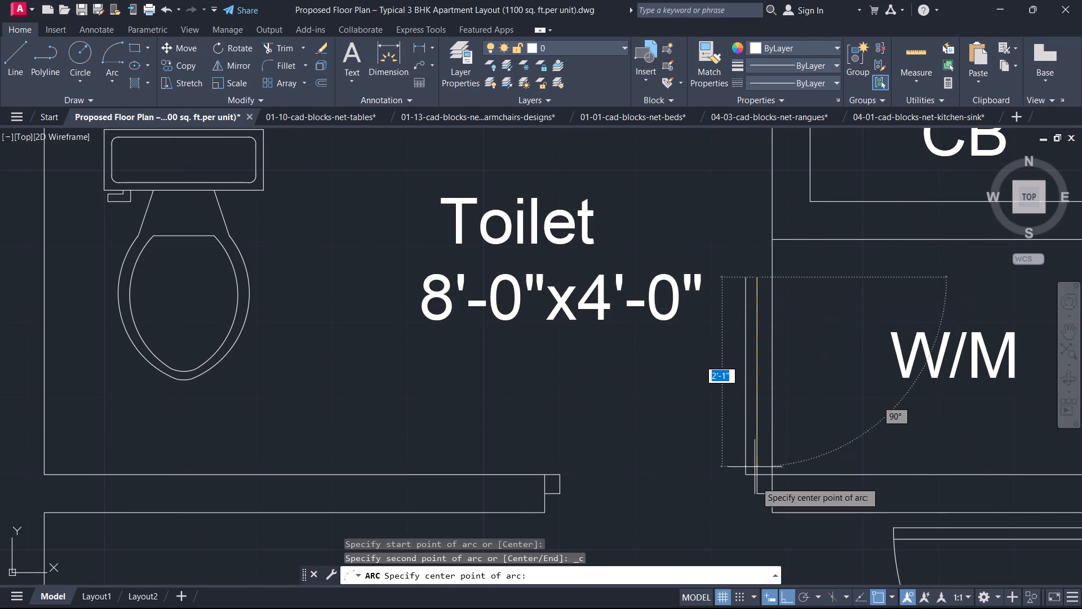
left_click(757, 473)
left_click(596, 473)
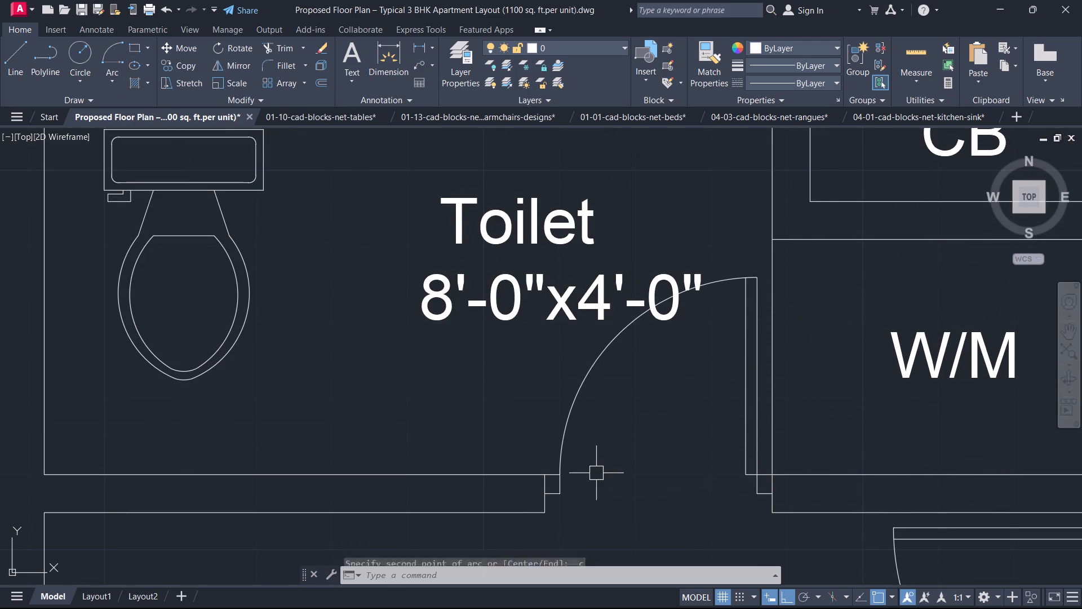
key("Escape")
Trim the small overshoot of the leaf line nearer the toilet's centre where it projects past the swing arc.
scroll(743, 361, "up", 1)
middle_click_drag(747, 355, 764, 484)
scroll(766, 422, "up", 2)
middle_click_drag(764, 382, 774, 462)
scroll(792, 385, "up", 2)
middle_click_drag(777, 364, 795, 417)
scroll(730, 378, "up", 4)
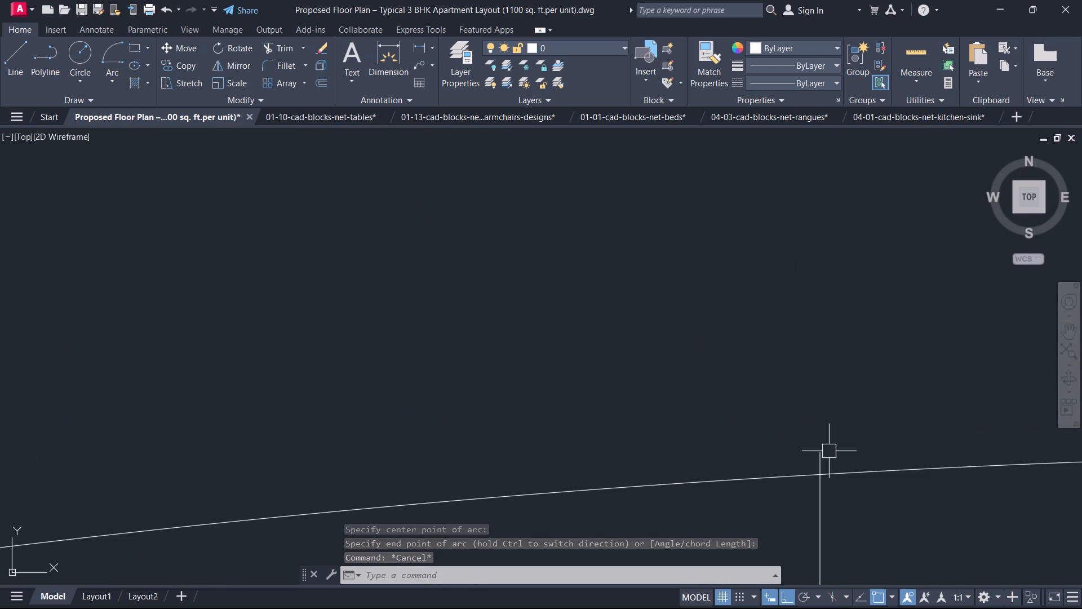
type("tr")
key("space")
scroll(829, 451, "up", 2)
left_click(833, 466)
left_click(769, 480)
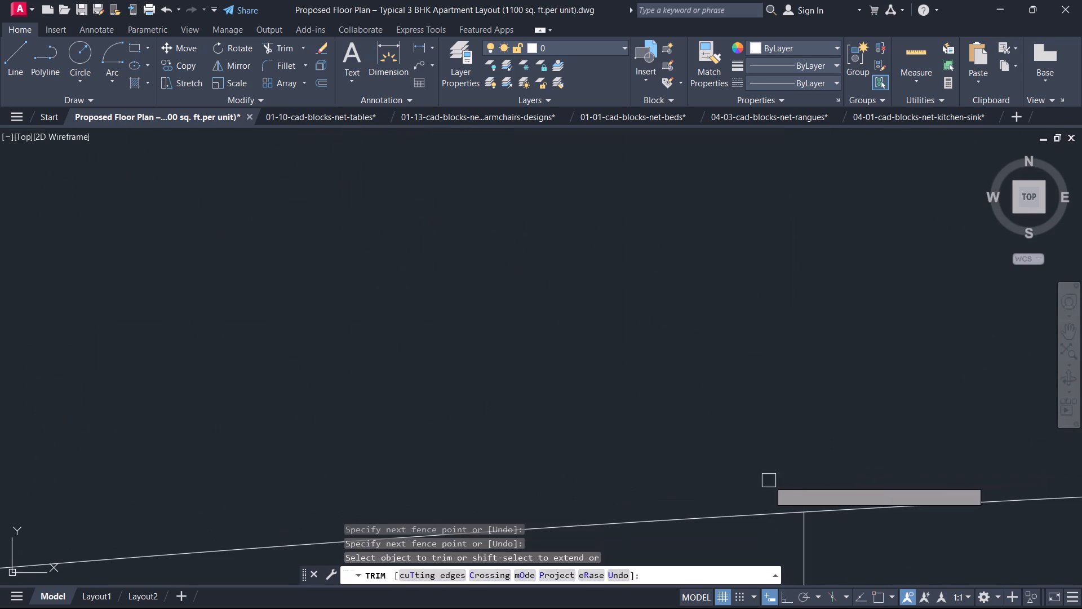
key("Escape")
Move the upper "Toilet 8'-0"x4'-0"" label up about 4" and about 9" toward the WC, clear of the door swing.
scroll(749, 474, "down", 9)
middle_click_drag(656, 499, 972, 400)
scroll(950, 407, "down", 1)
left_click(813, 417)
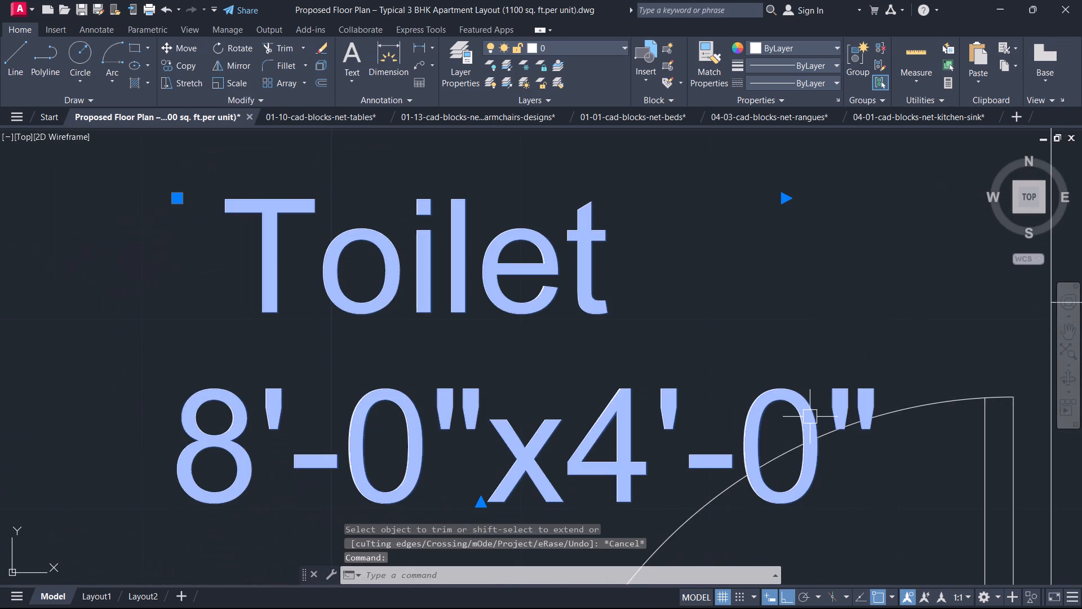
type("m")
key("space")
left_click(742, 413)
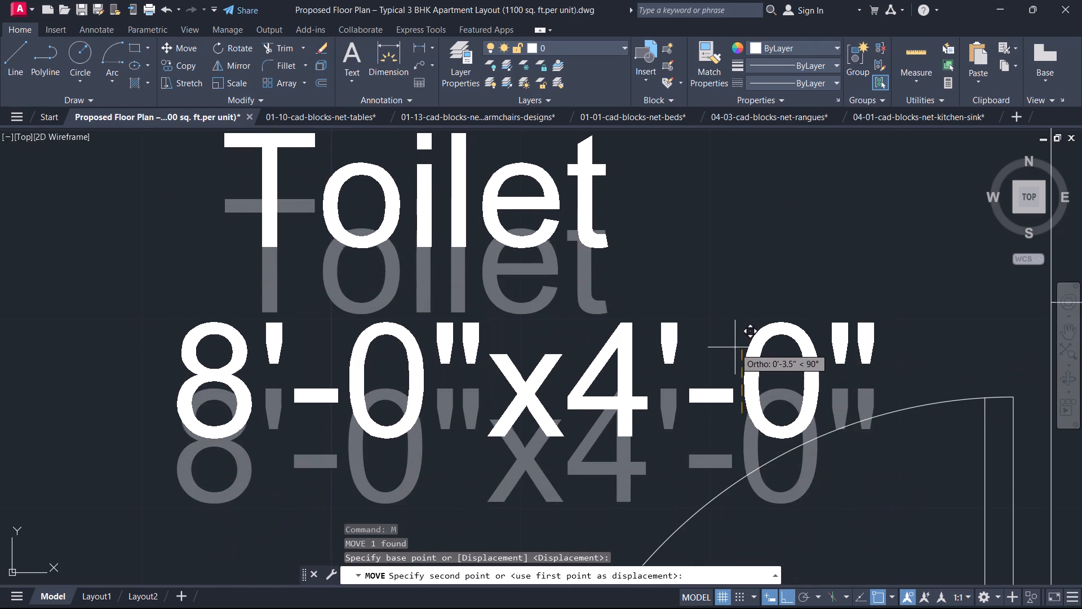
left_click(736, 339)
key("Escape")
scroll(736, 341, "down", 5)
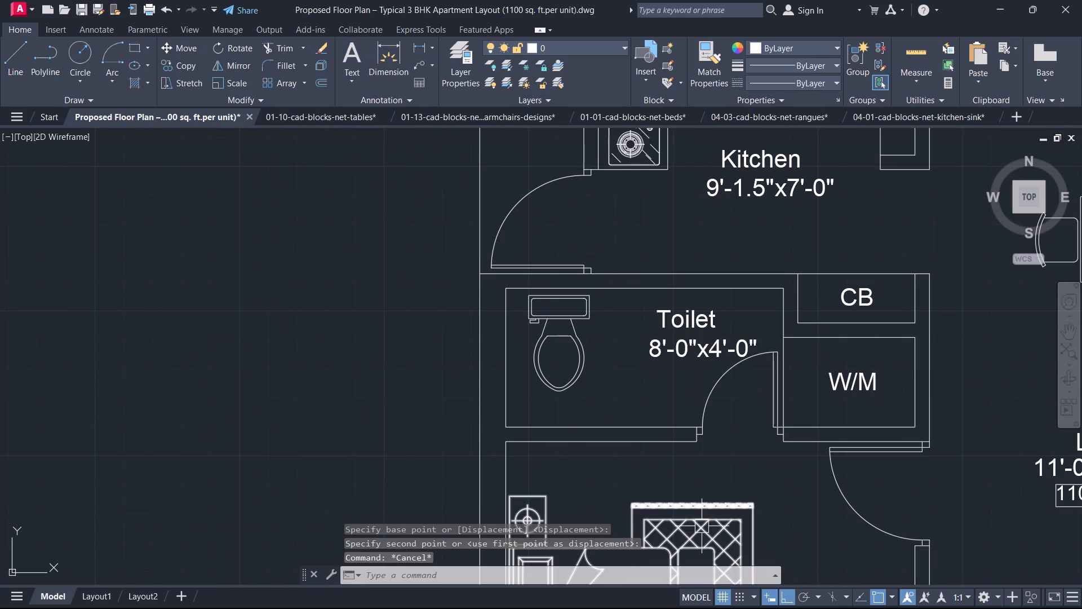
left_click(673, 340)
type("m")
key("space")
left_click(671, 338)
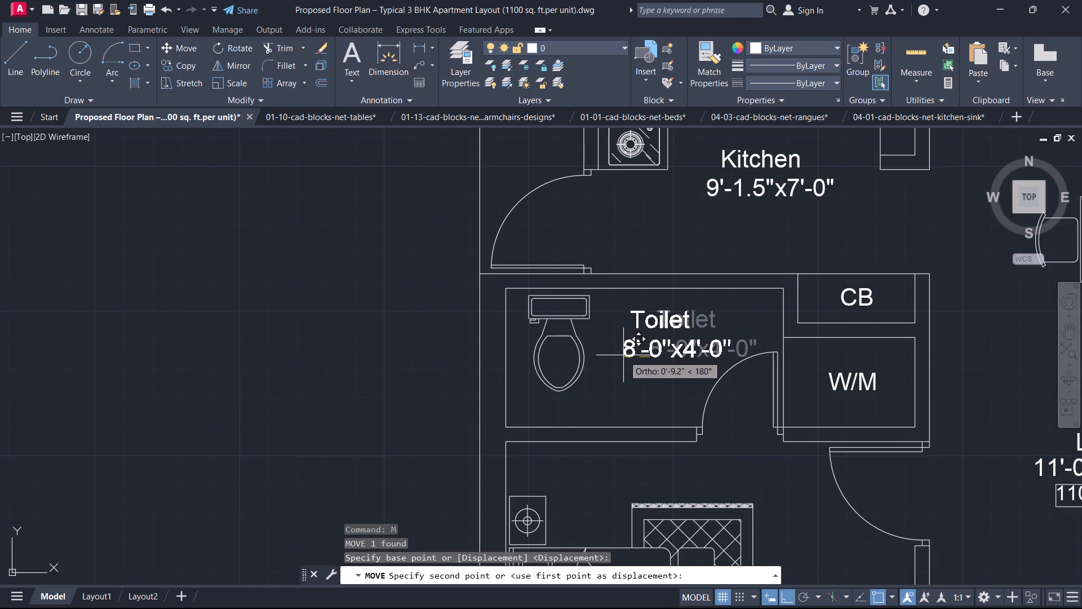
left_click(624, 355)
key("Escape")
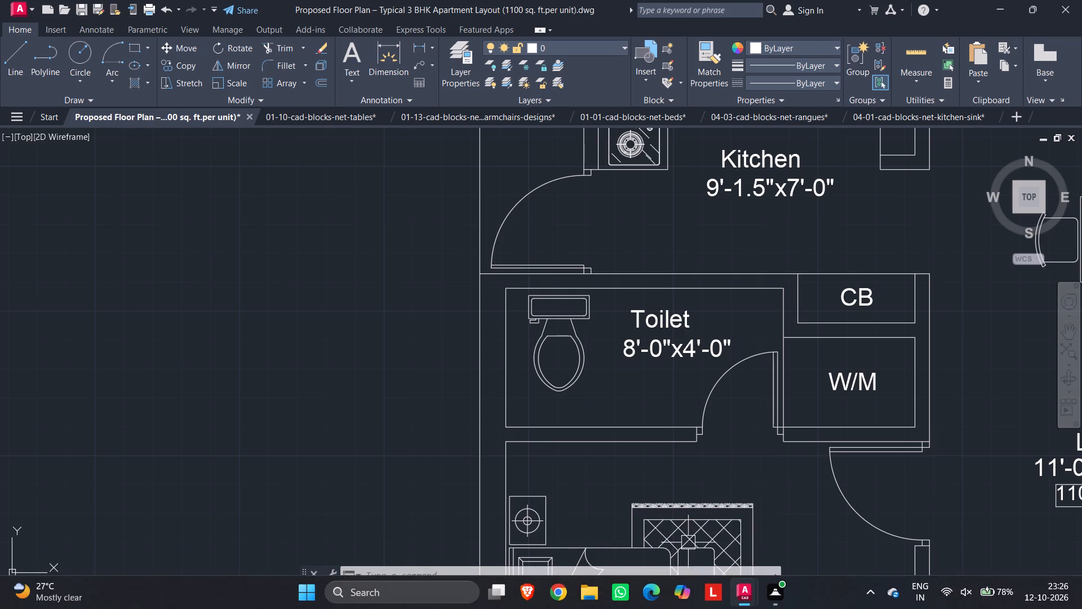
Offset the staircase's upper and lower wall lines by 1'6 into the stairwell.
middle_click_drag(775, 452, 771, 427)
middle_click_drag(776, 434, 870, 272)
scroll(864, 316, "down", 2)
middle_click_drag(879, 351, 835, 367)
scroll(859, 383, "down", 1)
middle_click_drag(859, 383, 746, 347)
scroll(783, 420, "up", 1)
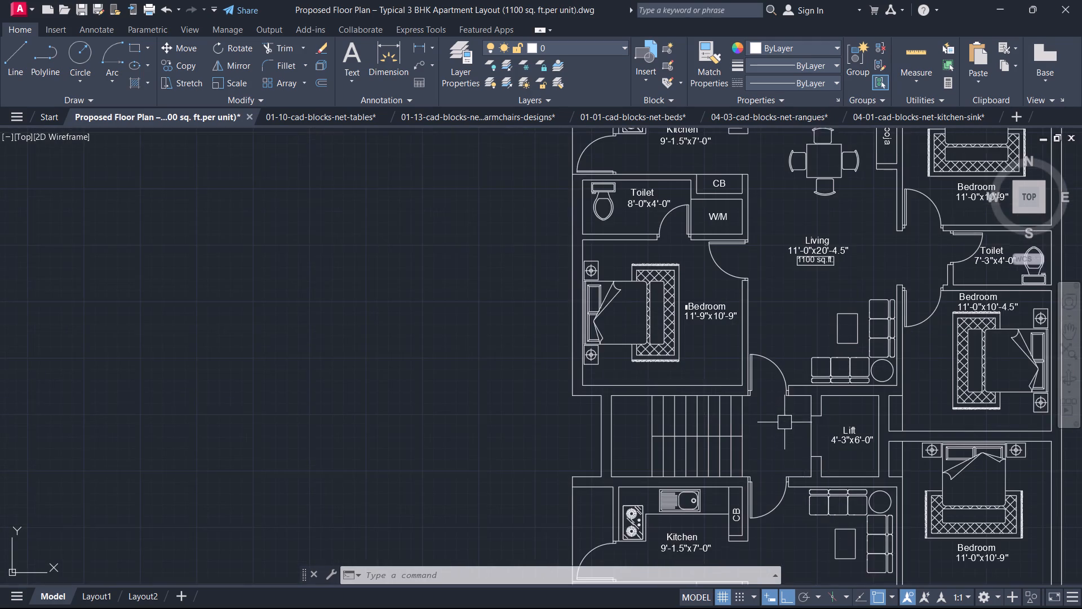
middle_click_drag(791, 428, 834, 406)
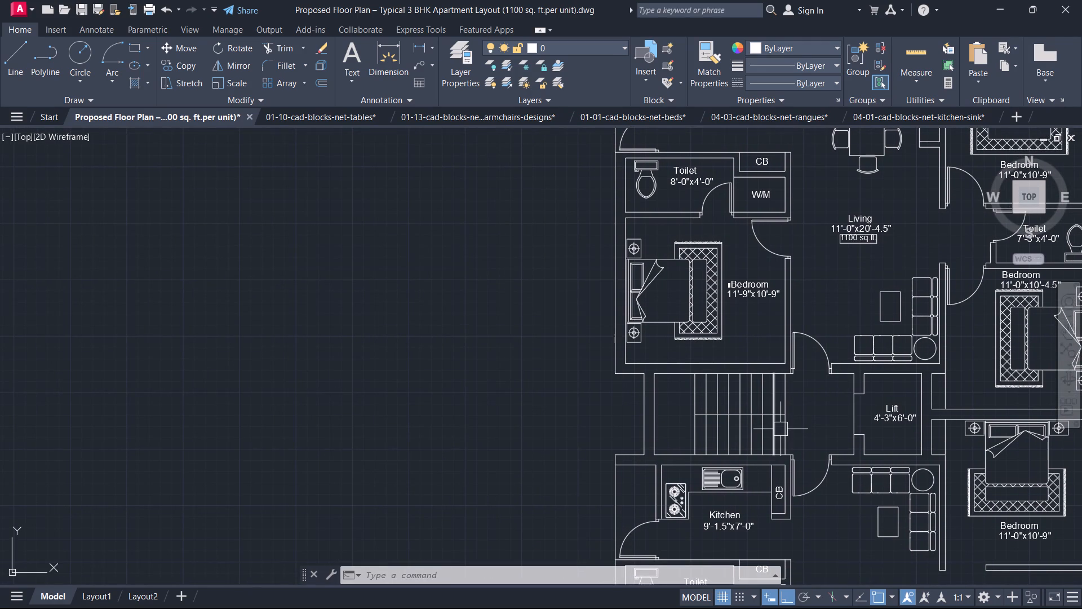
key("space")
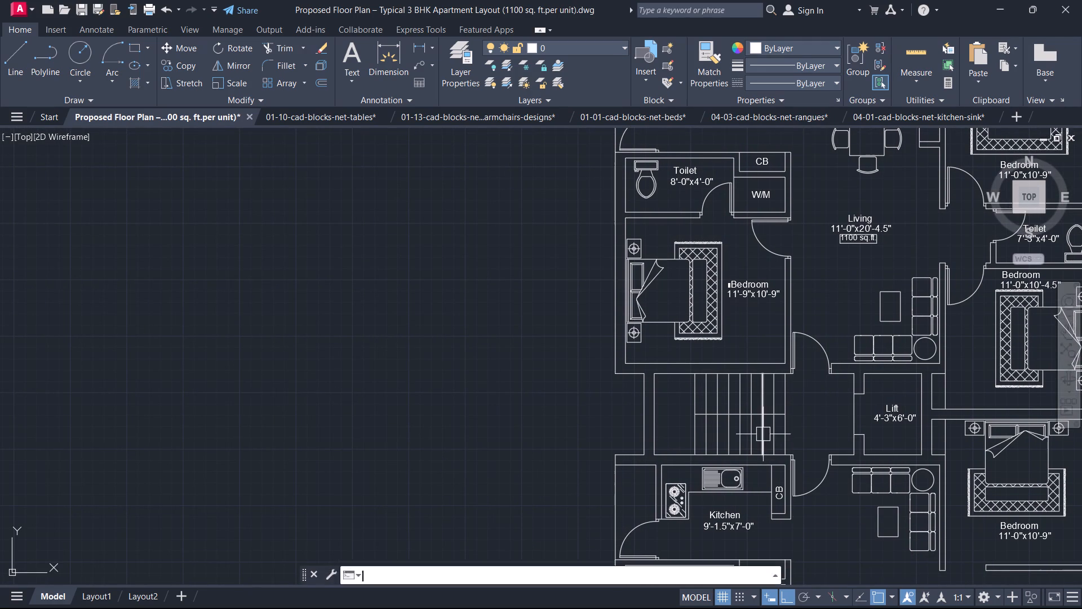
key("Escape")
type("o 1'")
key("6")
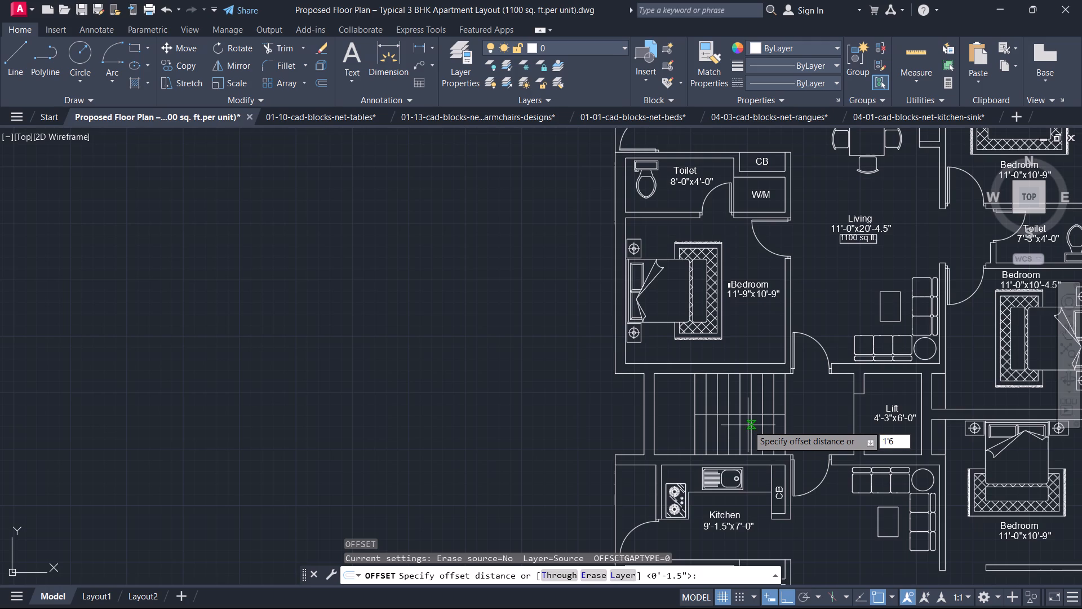
key("Return")
scroll(724, 390, "up", 1)
left_click(641, 361)
left_click(636, 383)
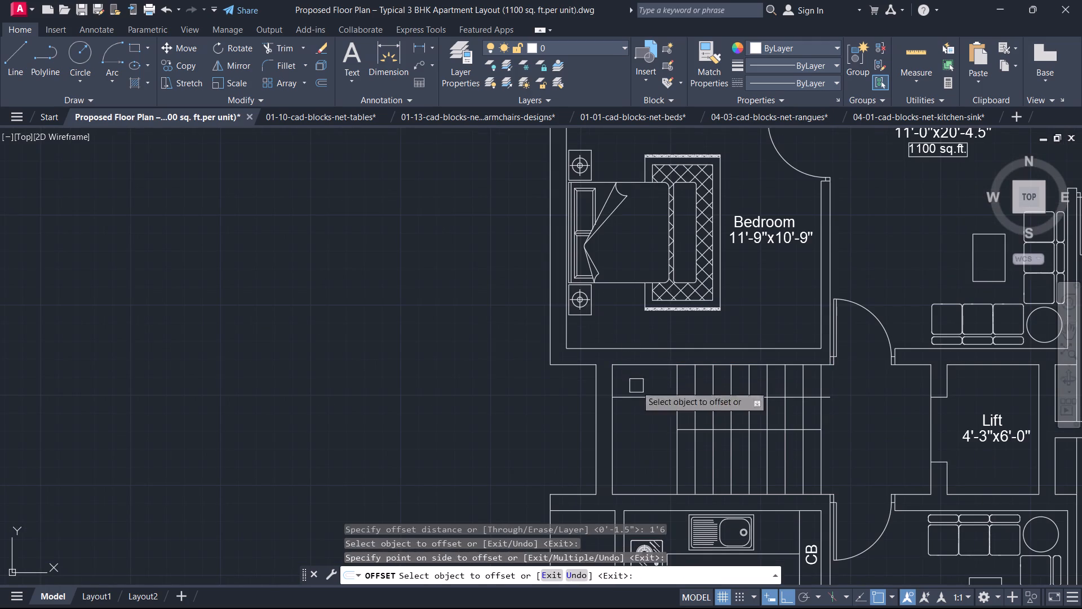
left_click_drag(658, 491, 653, 492)
left_click(643, 459)
key("Escape")
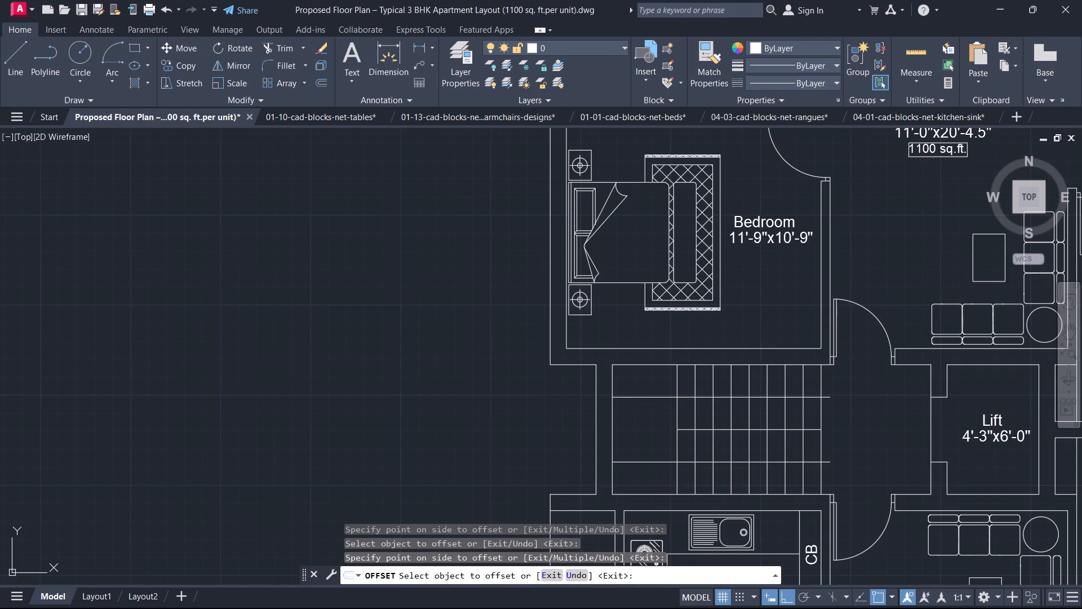
Draw a vertical line across the stair landing, joining the two 1'6 offset lines.
type("l")
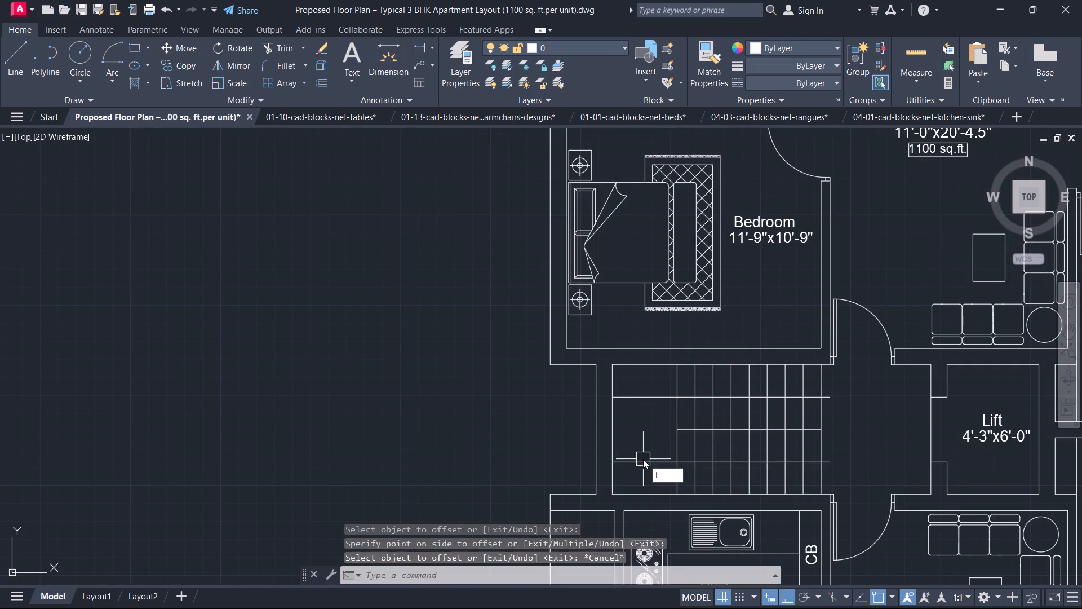
key("space")
left_click(640, 398)
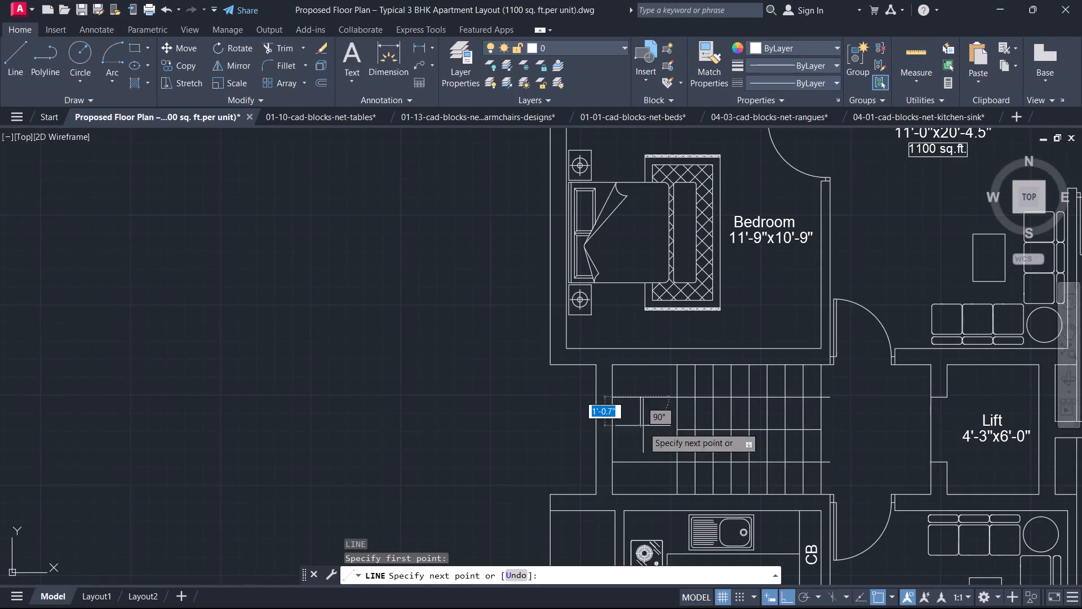
left_click(637, 464)
key("Escape")
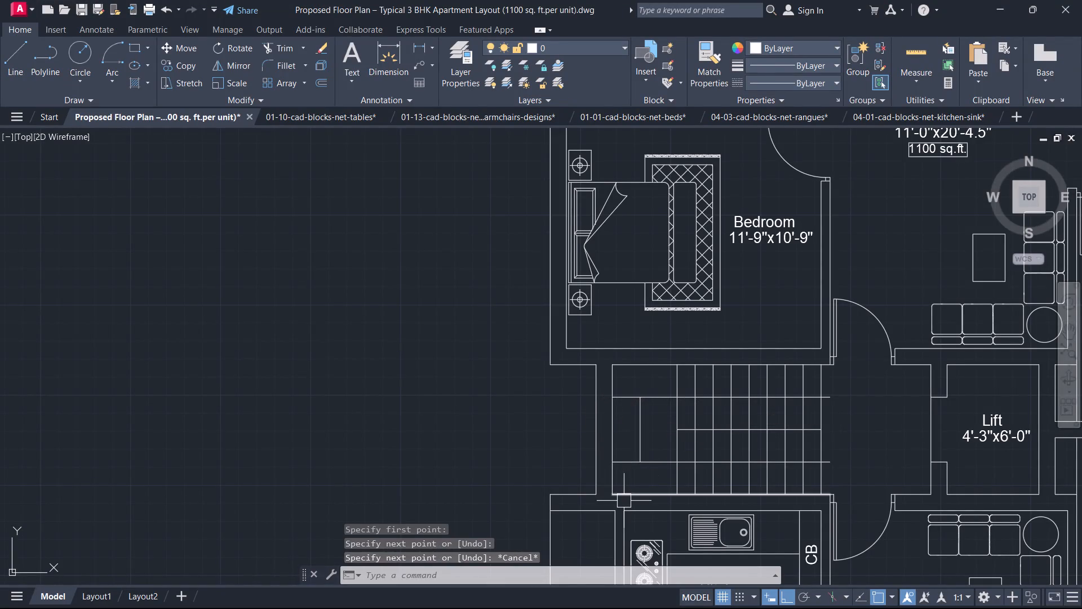
Trim both offset lines' ends between the vertical landing line and the stairwell's outer wall.
type("tr")
key("space")
scroll(622, 492, "up", 1)
left_click_drag(631, 460, 641, 332)
Trim the staircase's upper 1'6 offset line back to the fourth tread line and delete its leftover segment at the stair entrance.
left_click(808, 339)
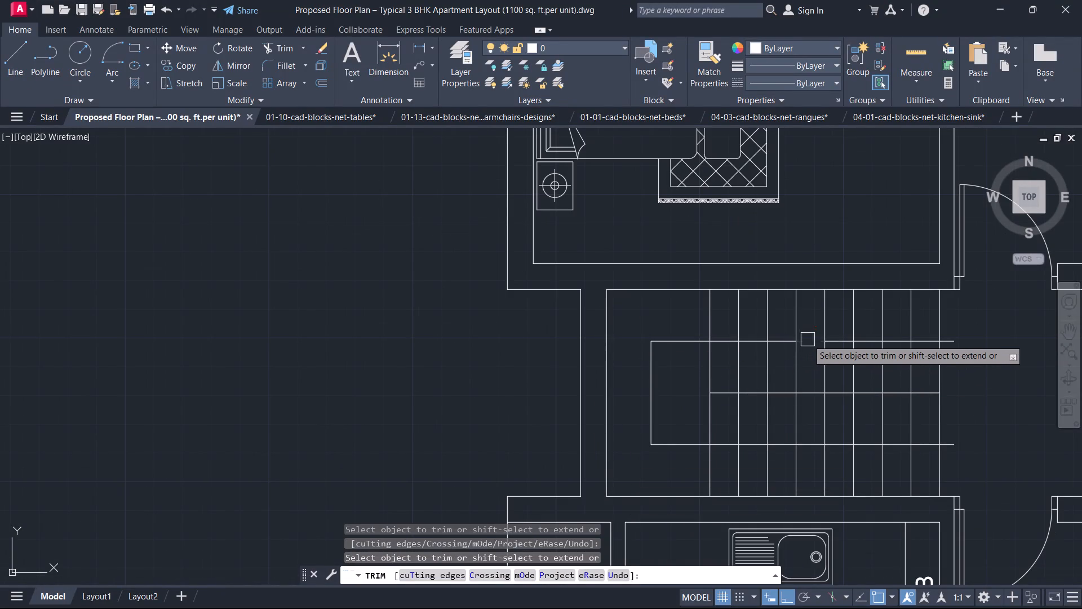
left_click(844, 345)
left_click(863, 343)
key("Escape")
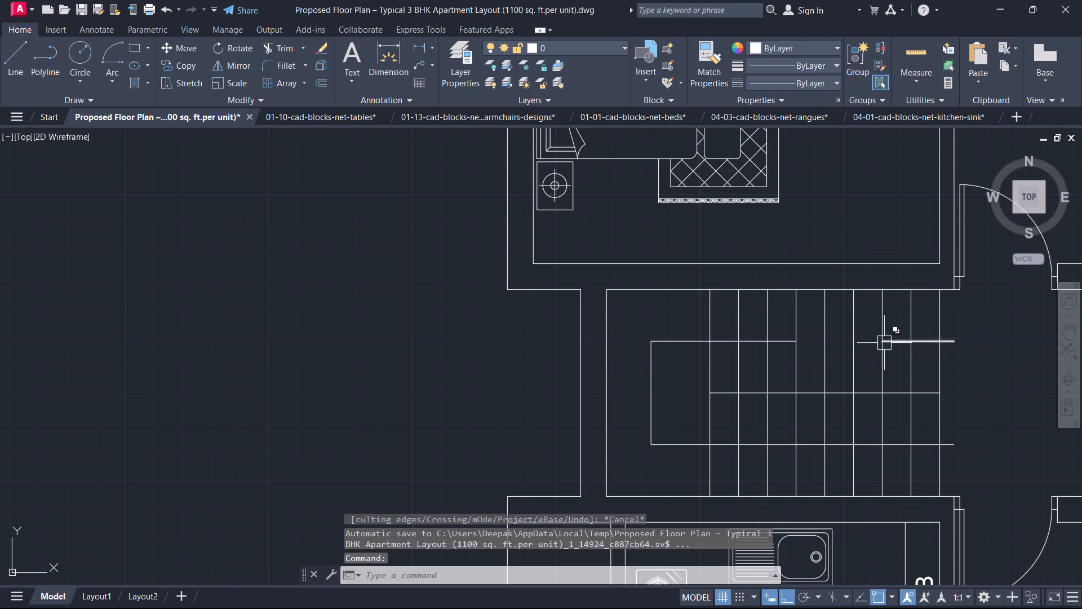
left_click(894, 341)
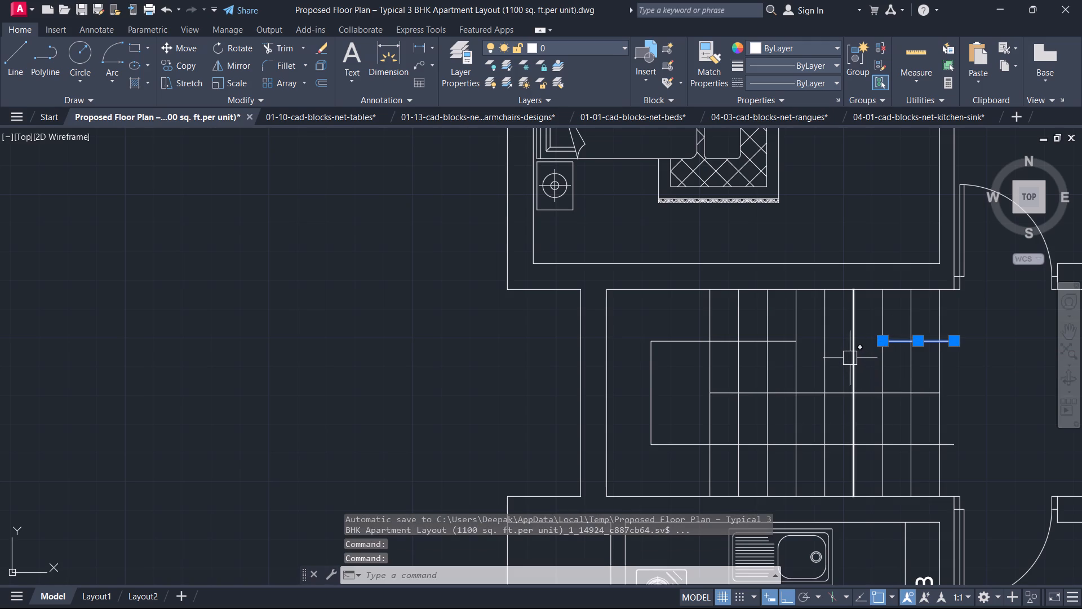
key("Delete")
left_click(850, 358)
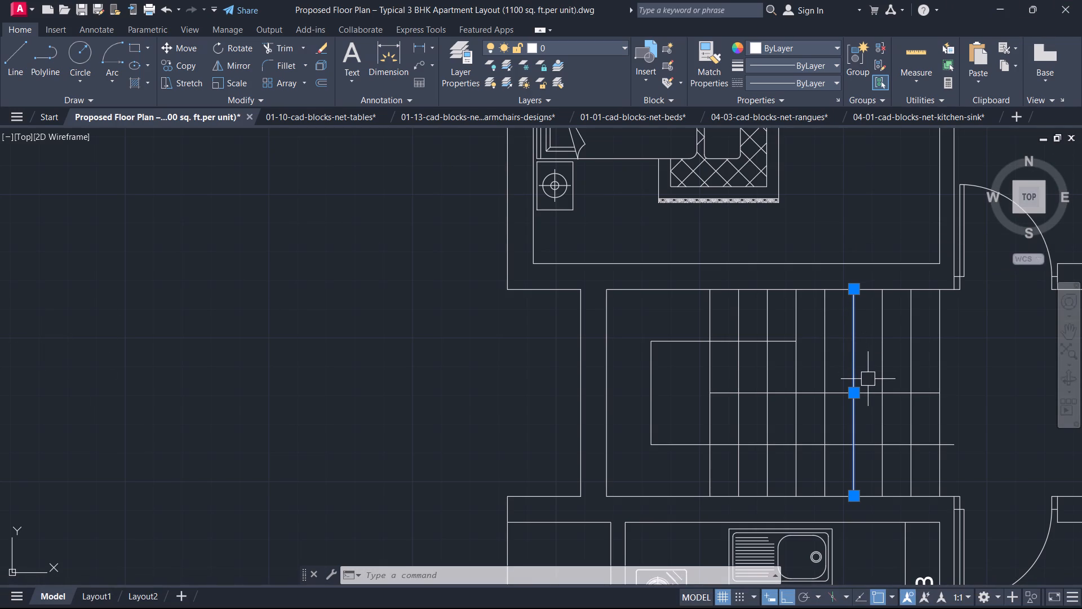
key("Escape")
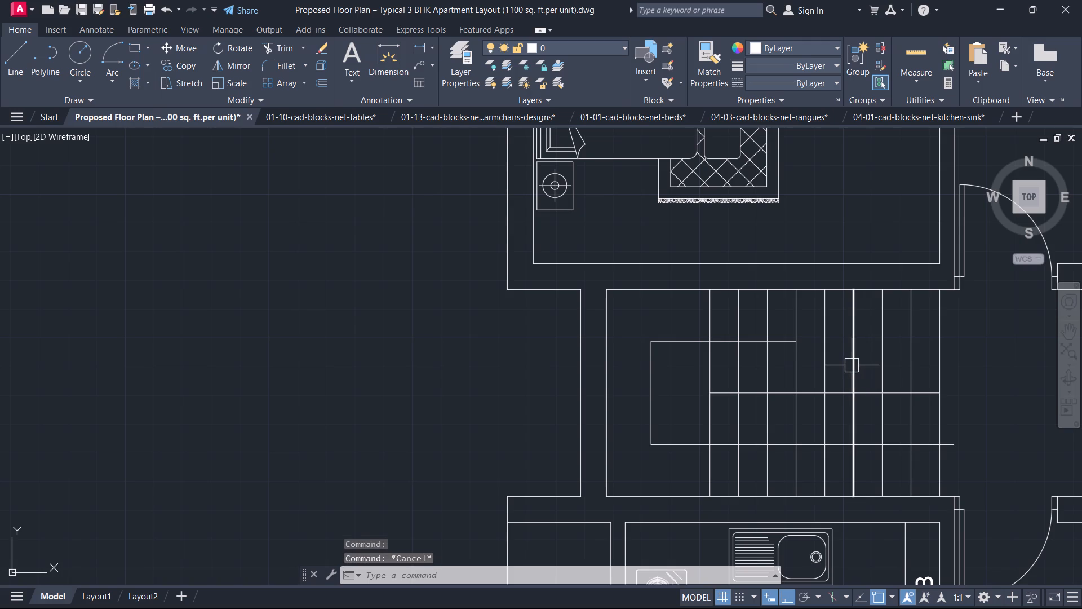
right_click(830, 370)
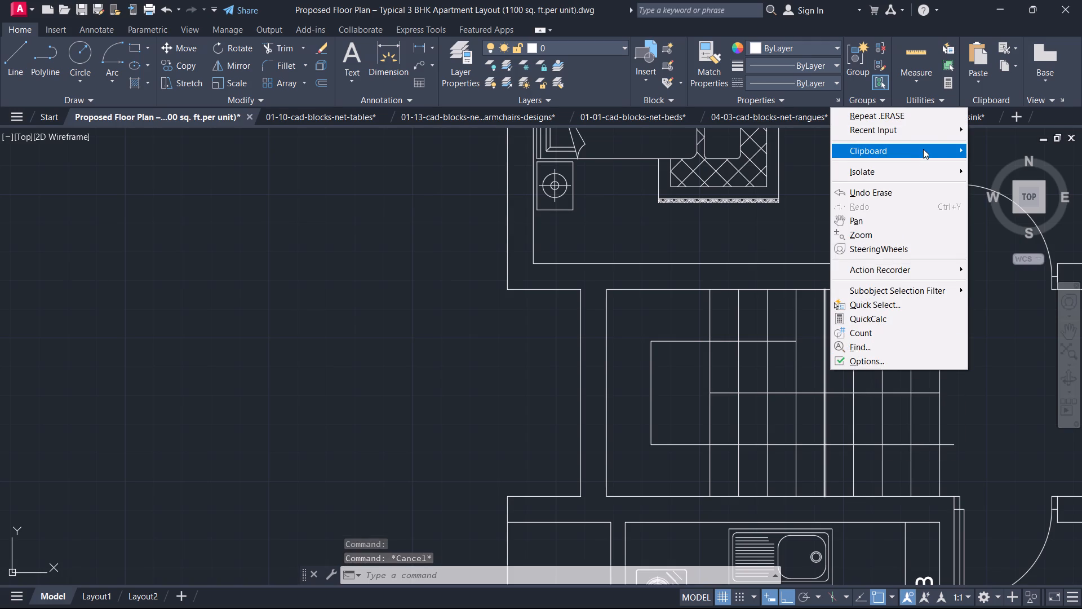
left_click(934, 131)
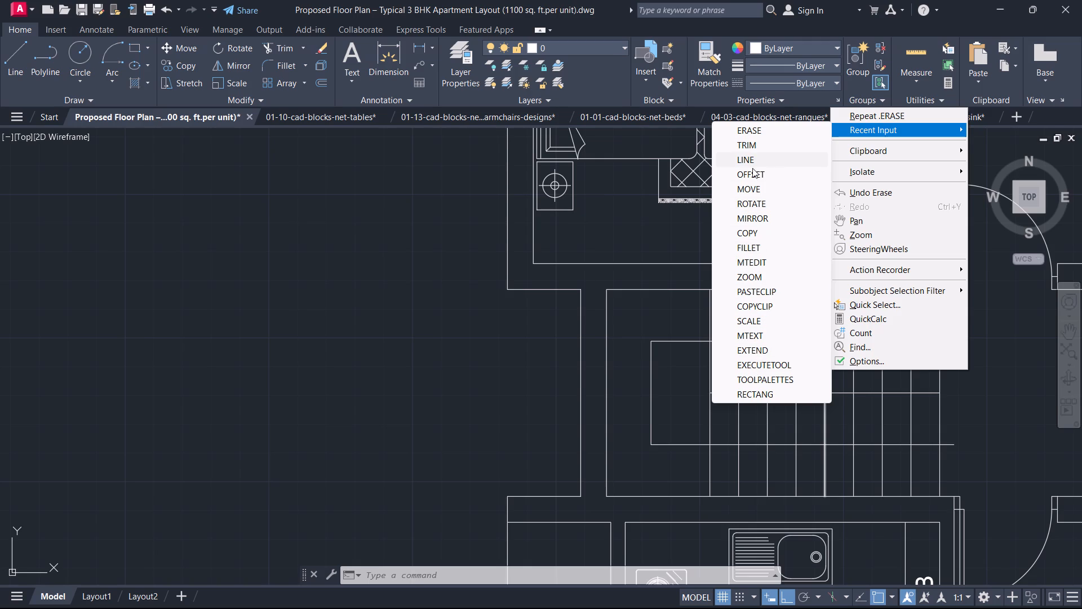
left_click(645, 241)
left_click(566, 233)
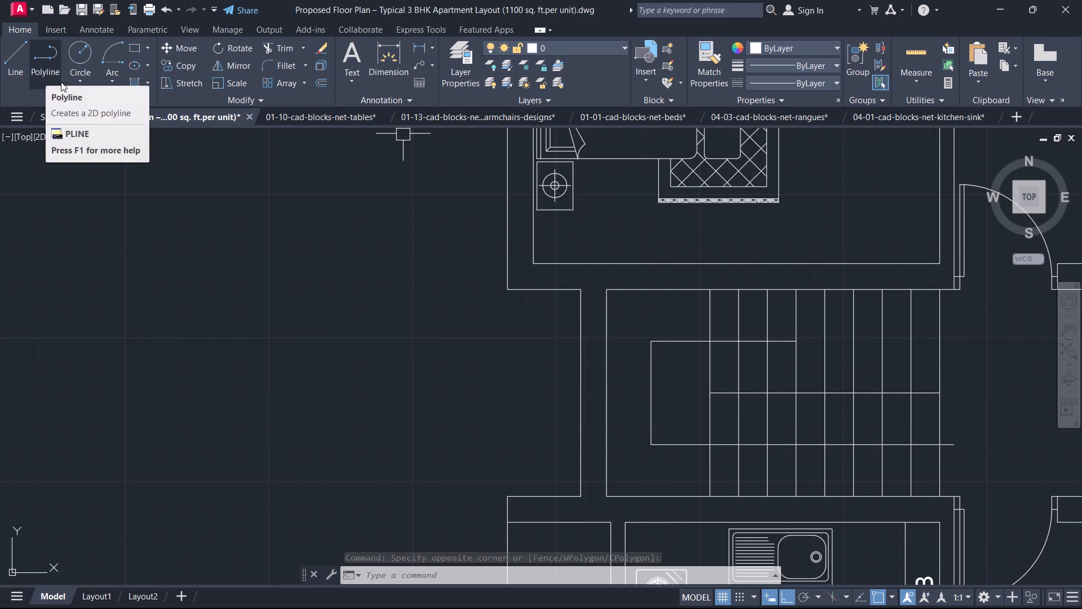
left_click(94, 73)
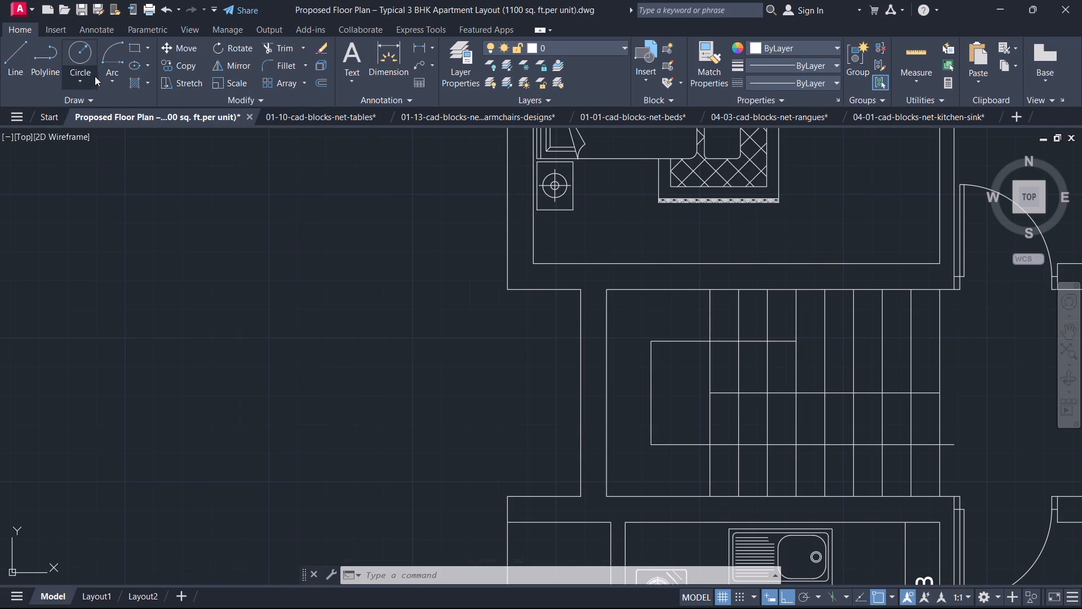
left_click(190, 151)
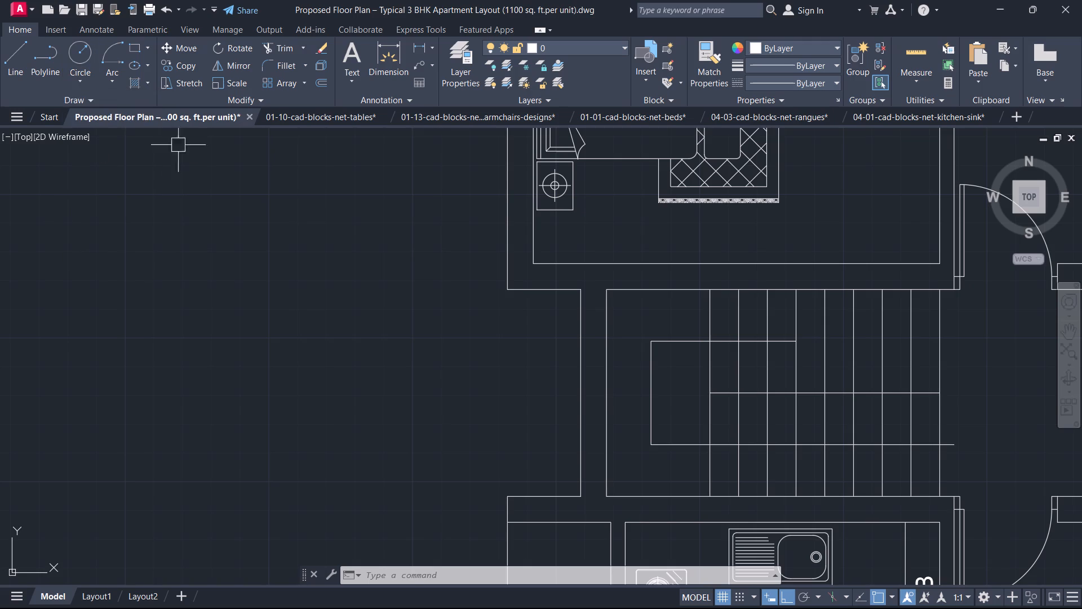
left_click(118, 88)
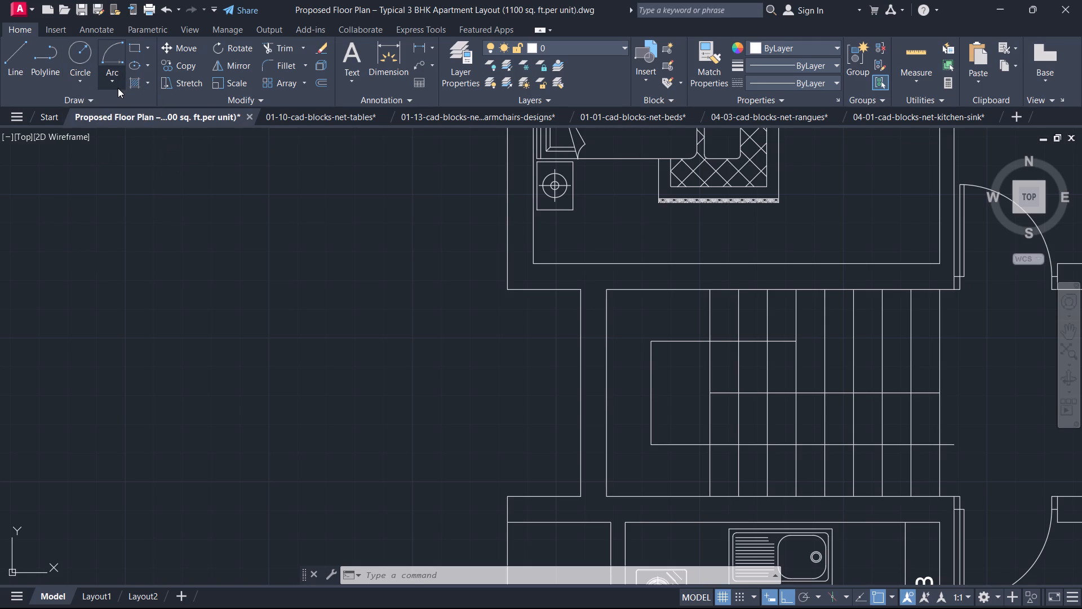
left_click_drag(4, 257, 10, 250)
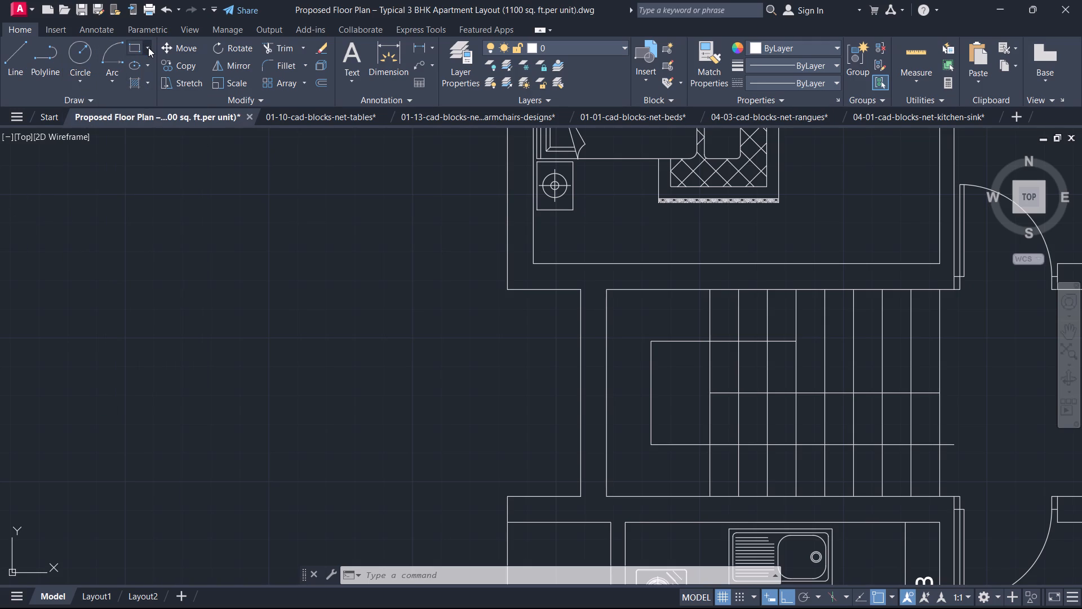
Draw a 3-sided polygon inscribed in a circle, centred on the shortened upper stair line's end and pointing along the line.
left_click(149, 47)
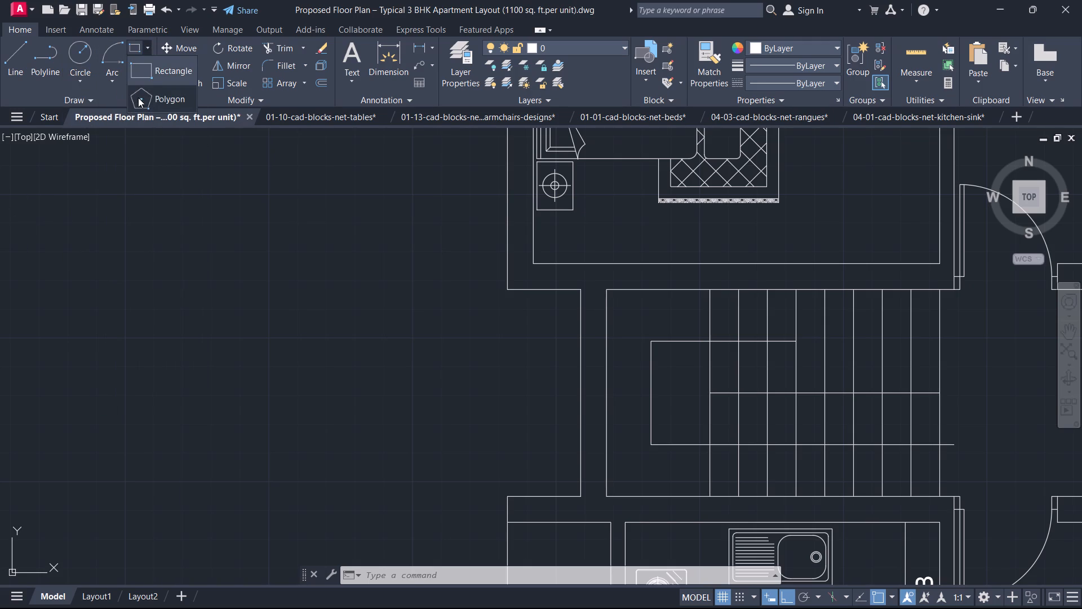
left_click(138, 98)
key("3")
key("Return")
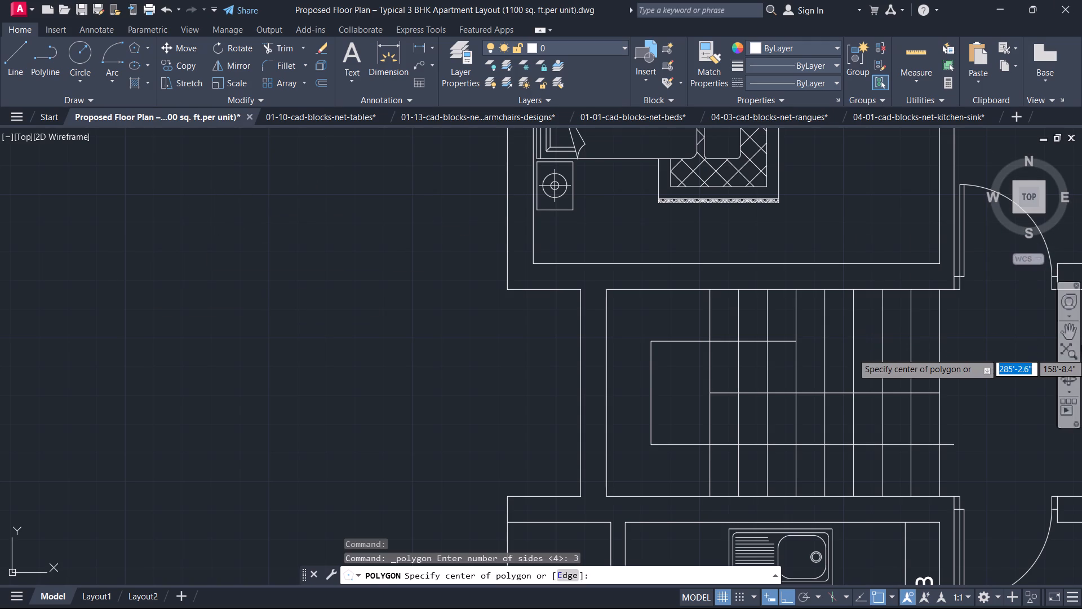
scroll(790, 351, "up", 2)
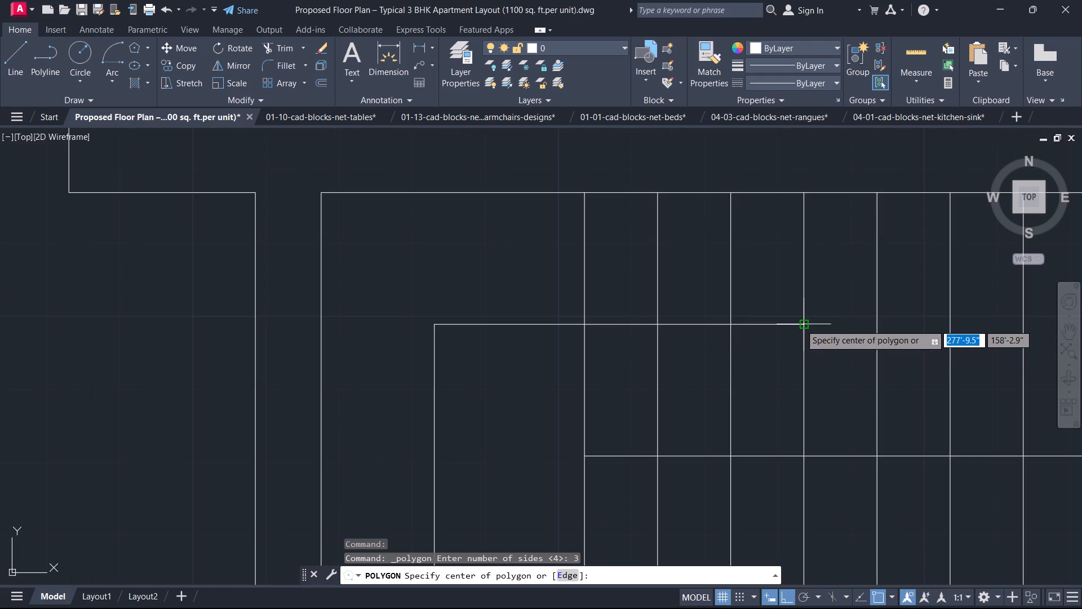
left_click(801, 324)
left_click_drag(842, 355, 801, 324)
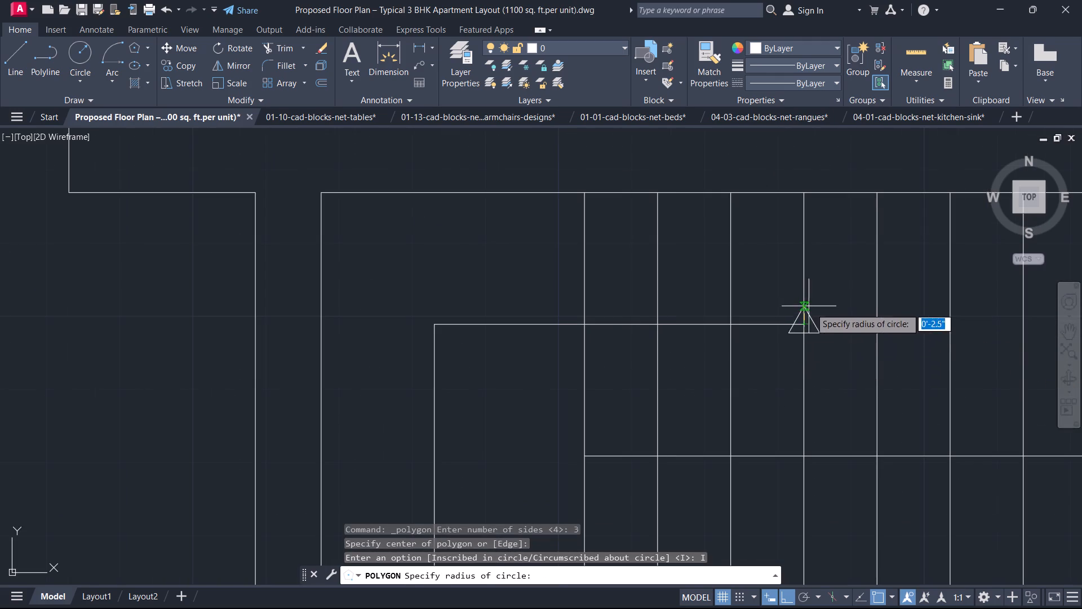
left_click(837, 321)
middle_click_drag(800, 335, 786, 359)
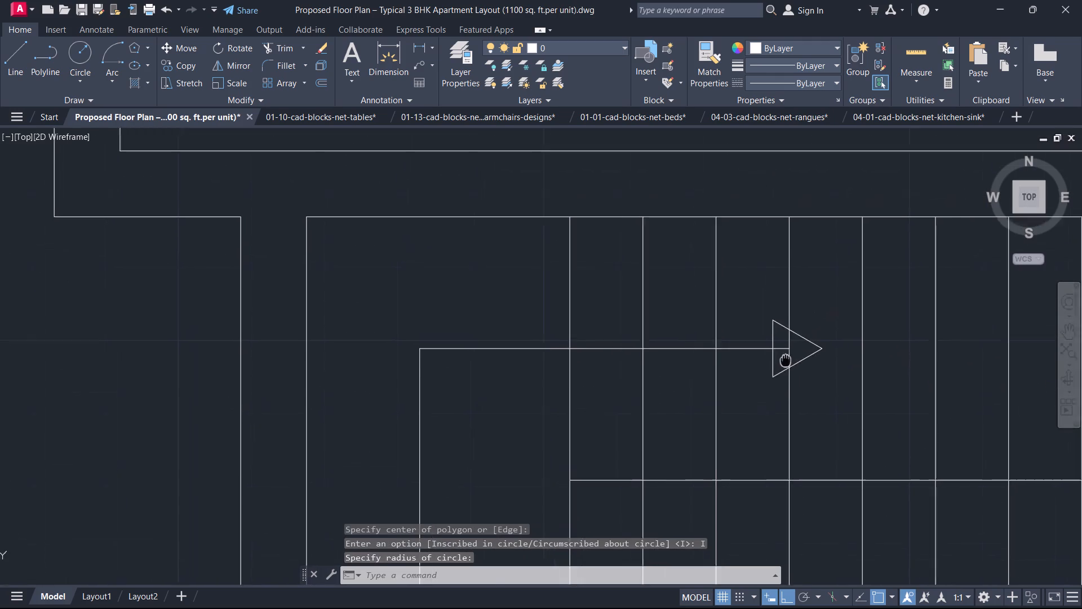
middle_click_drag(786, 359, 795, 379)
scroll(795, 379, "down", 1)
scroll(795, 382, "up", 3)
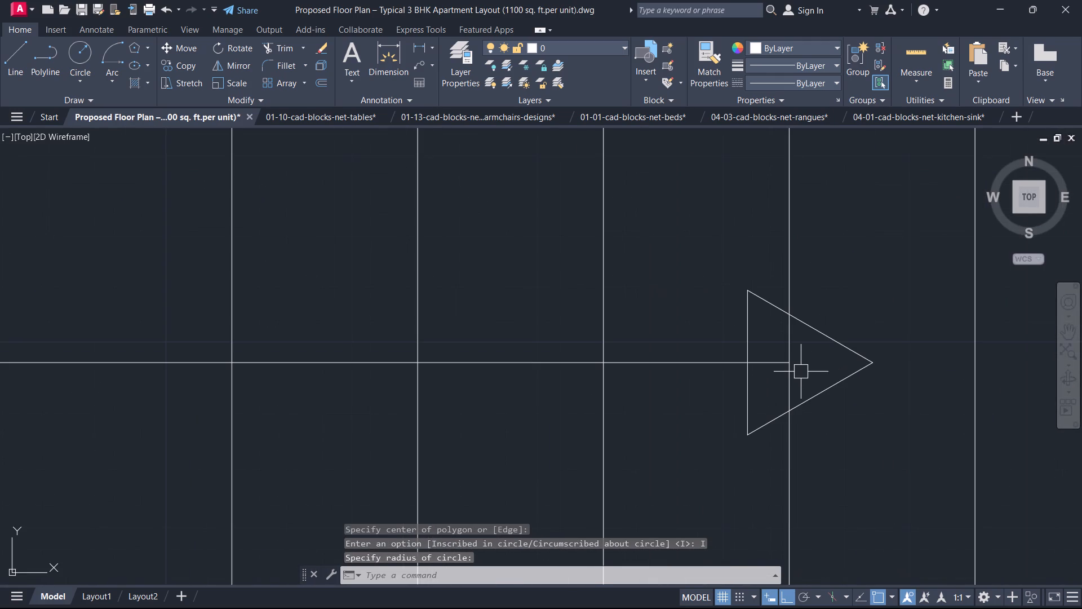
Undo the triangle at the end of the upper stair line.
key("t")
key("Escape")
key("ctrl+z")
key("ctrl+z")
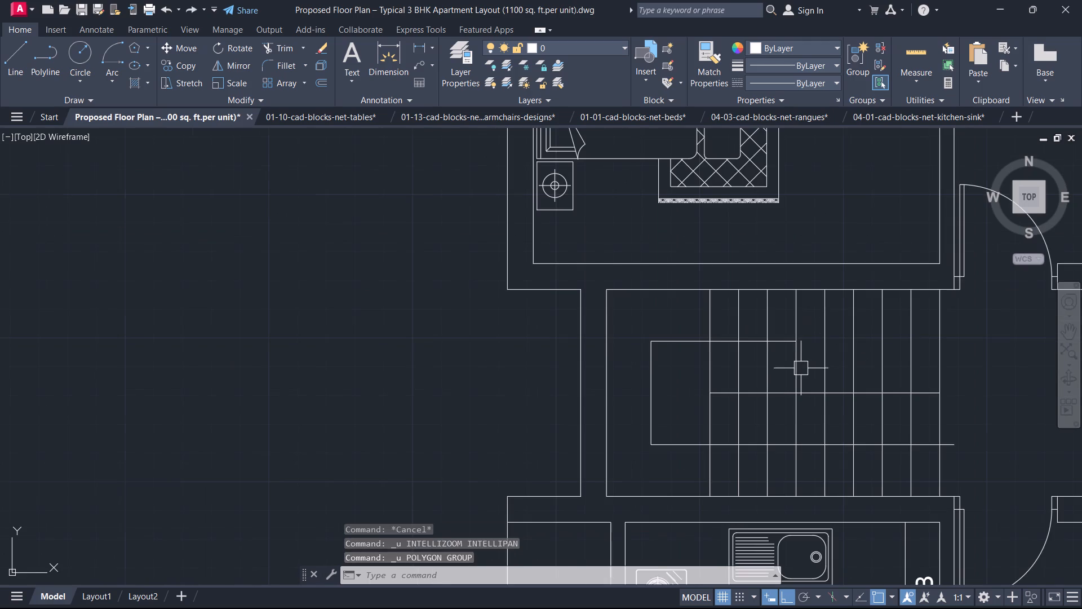
Draw a smaller 3-sided polygon inscribed in a circle as an arrowhead, centred on the upper stair line's end and pointing along it.
right_click(806, 355)
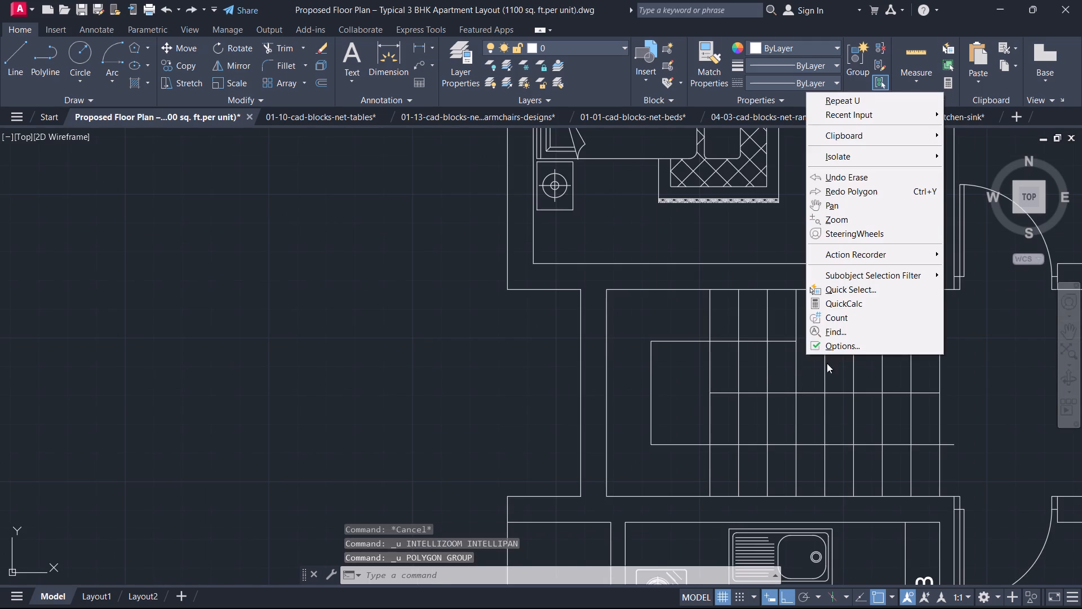
left_click(928, 119)
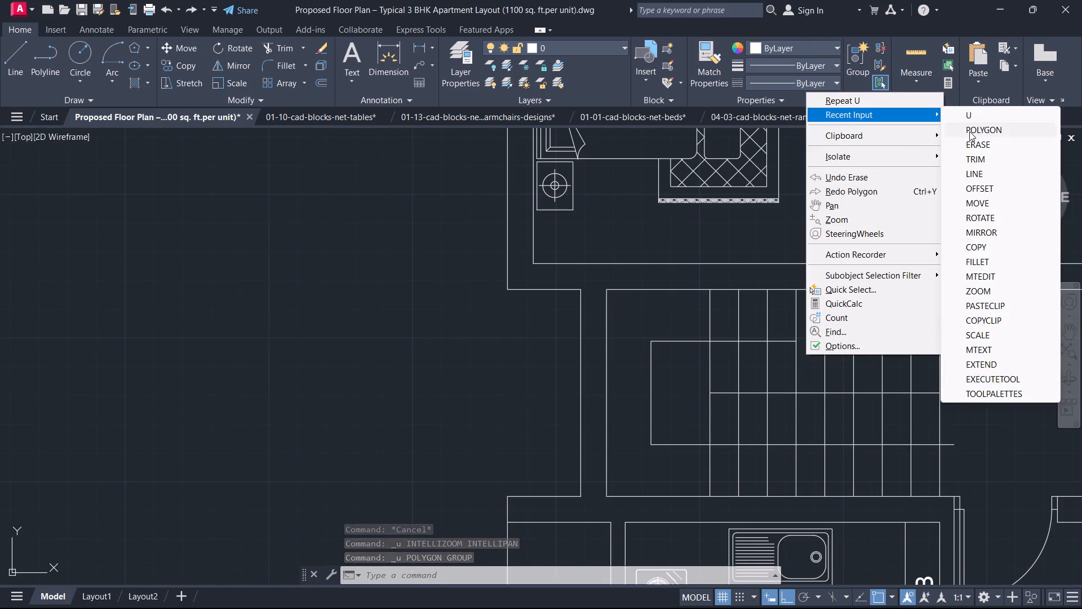
left_click(999, 127)
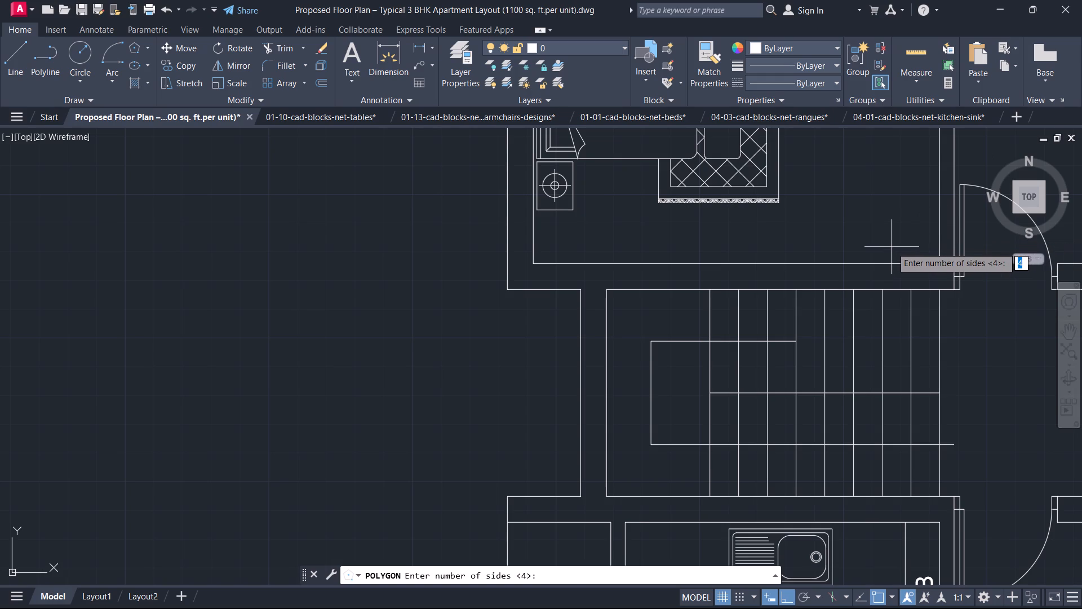
key("3")
key("Return")
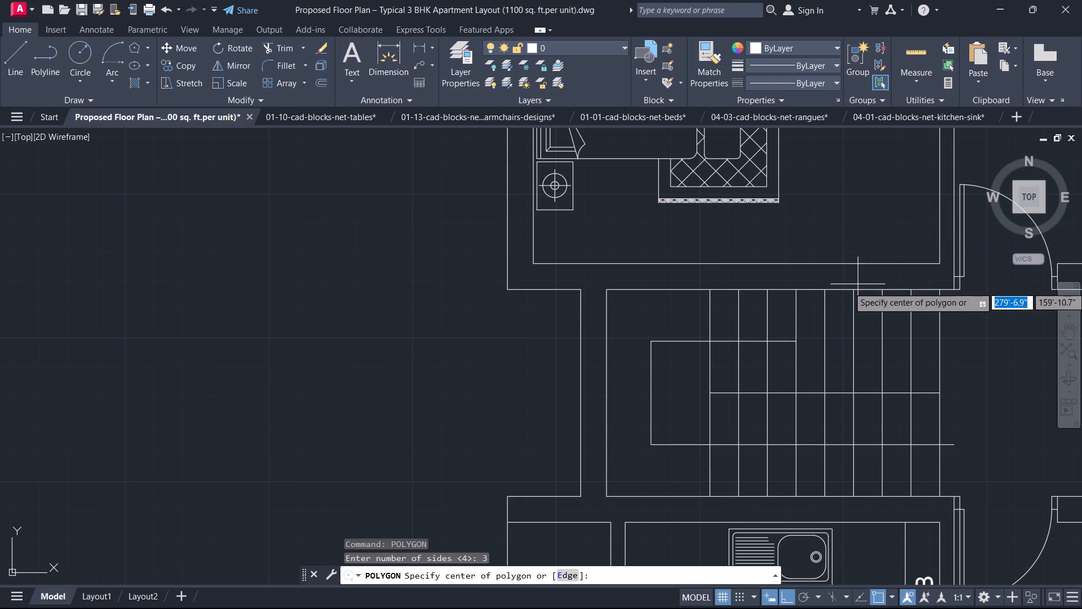
scroll(754, 381, "up", 3)
middle_click_drag(866, 276, 375, 394)
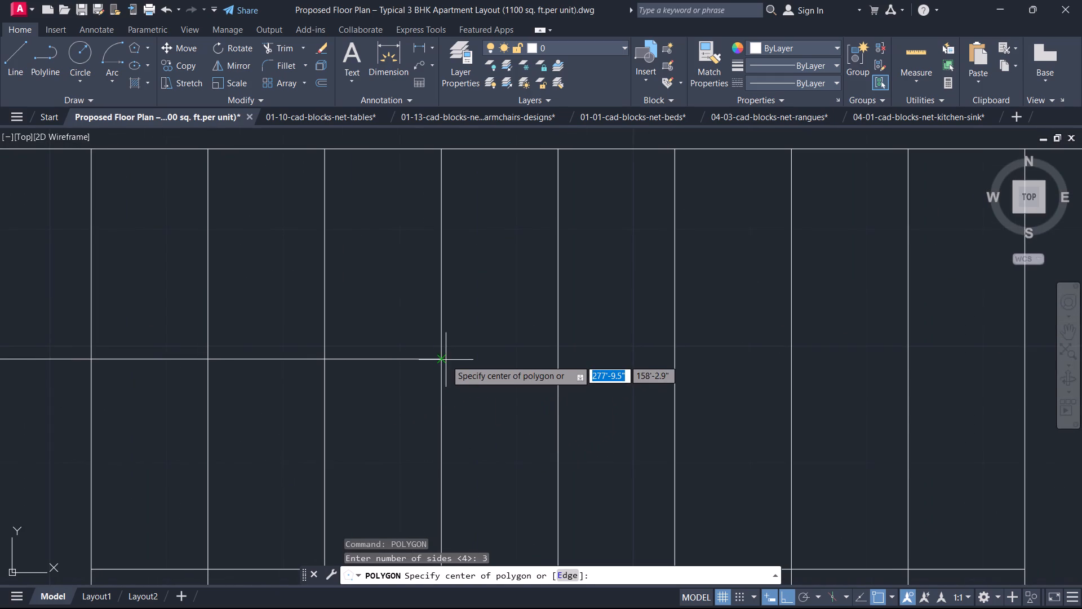
left_click(443, 360)
left_click_drag(494, 394, 443, 360)
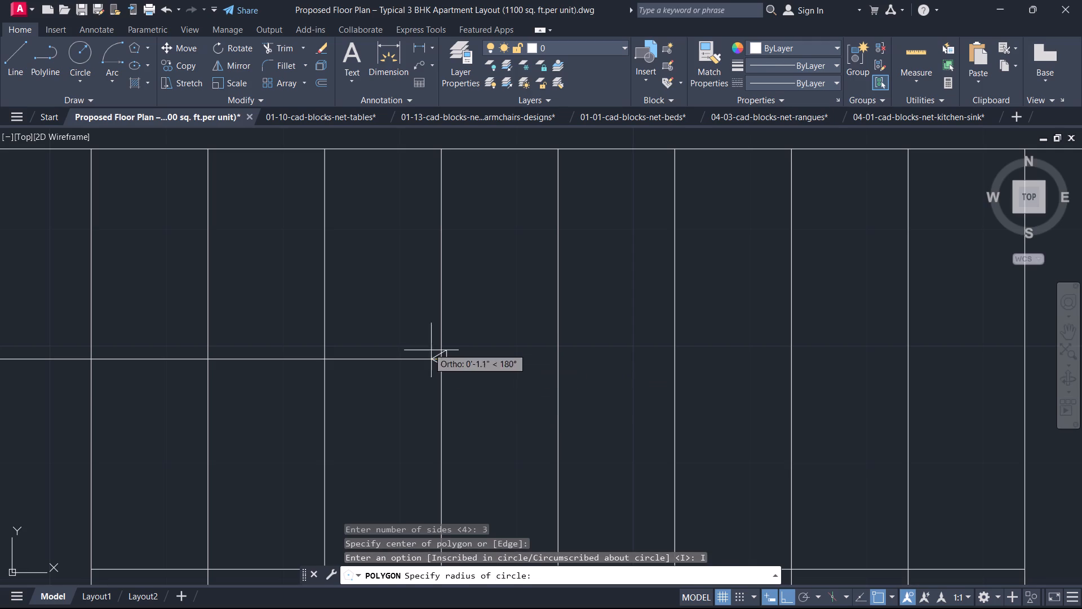
left_click(473, 361)
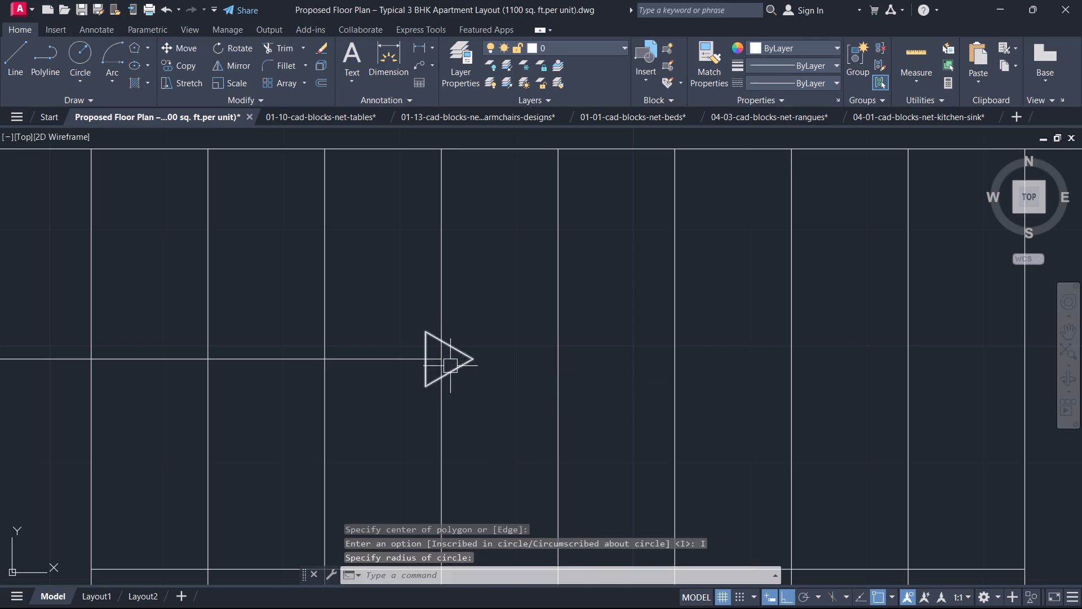
scroll(437, 365, "down", 2)
middle_click_drag(435, 367, 535, 378)
scroll(537, 374, "up", 4)
key("Escape")
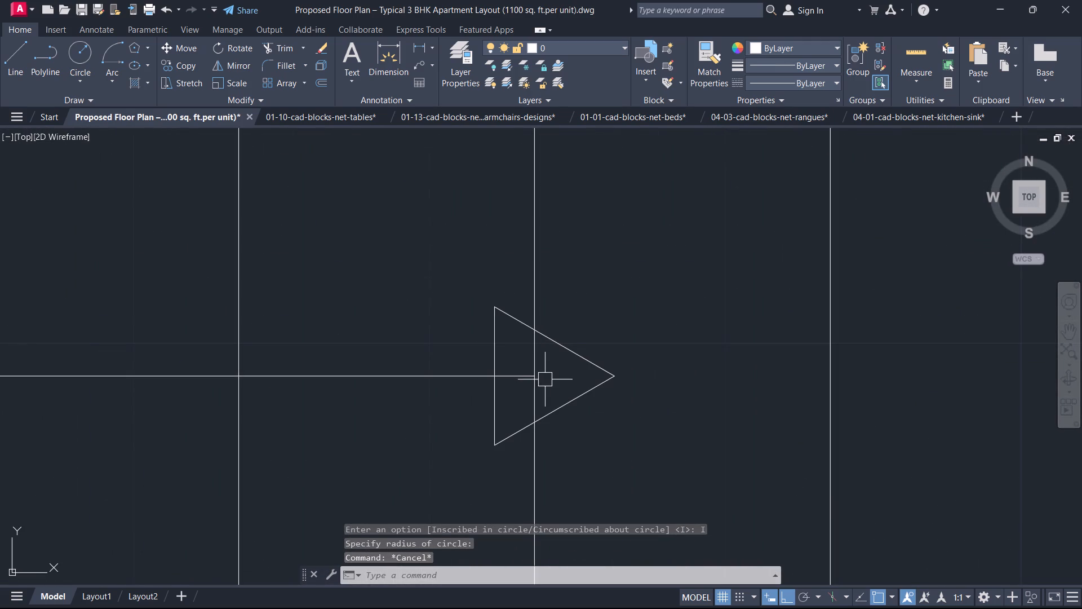
Trim the stair direction line and the tread line where they run inside the arrowhead triangle.
type("tr")
key("space")
left_click_drag(546, 379, 531, 364)
scroll(538, 382, "down", 3)
key("Escape")
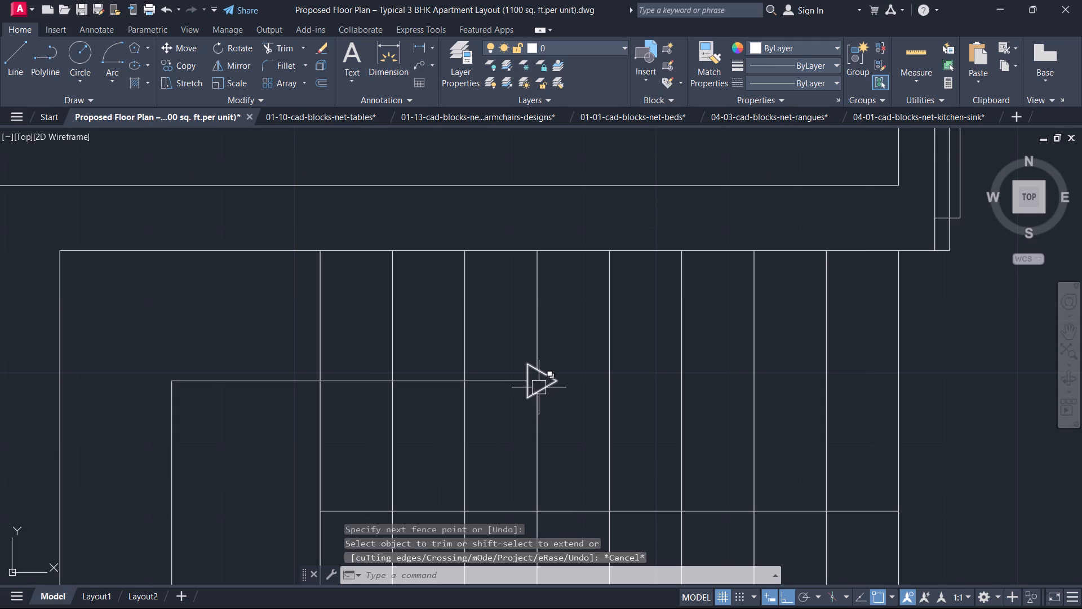
Fill the arrowhead triangle with a SOLID hatch.
key("space")
type("h")
scroll(538, 387, "up", 2)
key("Escape")
key("h")
key("space")
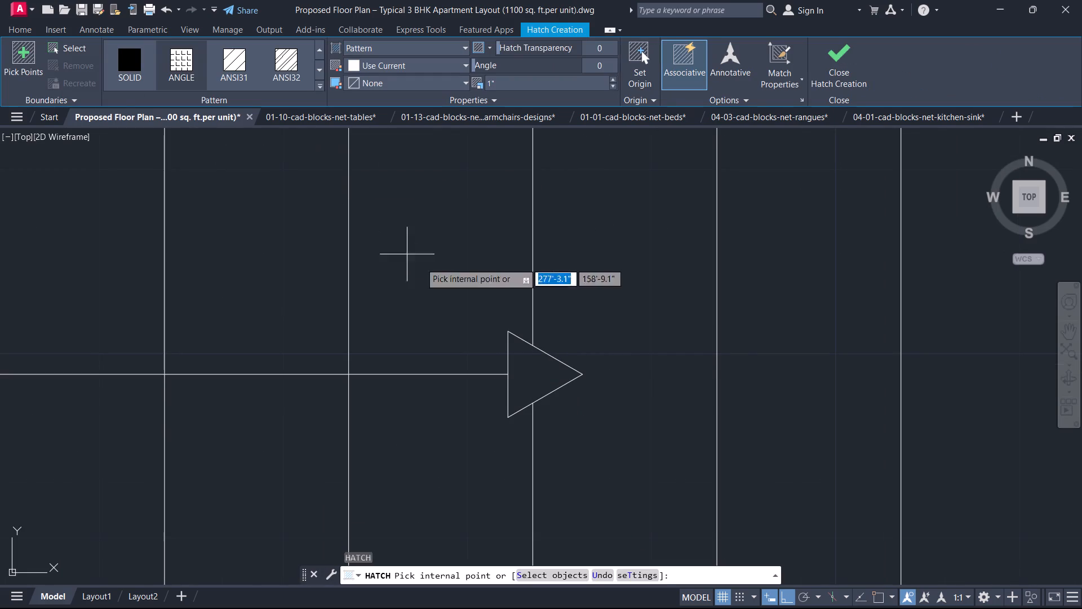
left_click(536, 366)
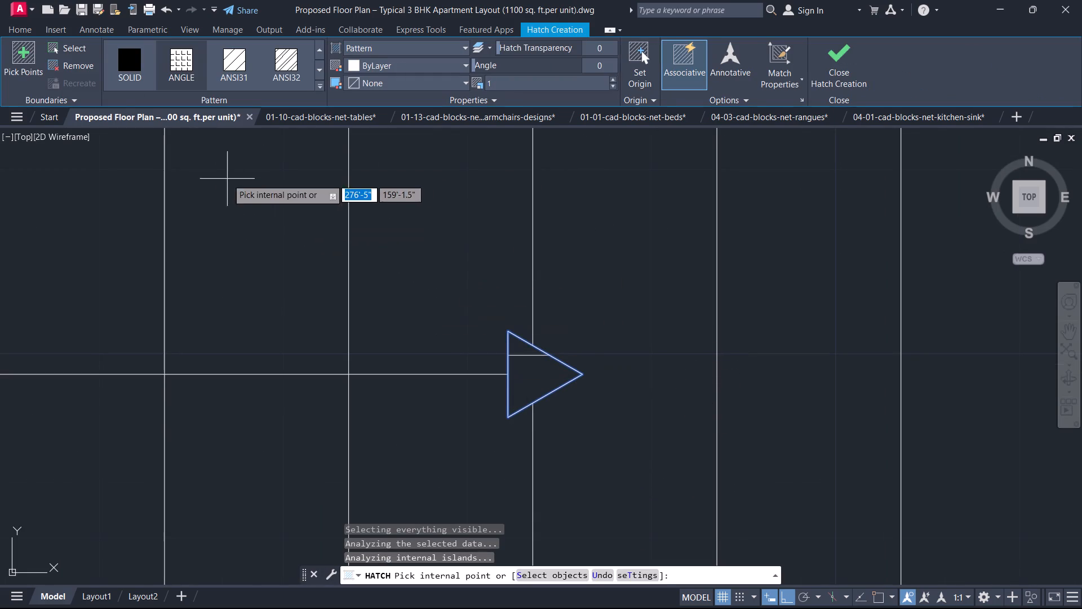
left_click(144, 77)
key("Escape")
Trim the lower stair direction line's overhang beyond the last tread line at the stair entrance.
scroll(359, 183, "down", 3)
scroll(413, 263, "down", 3)
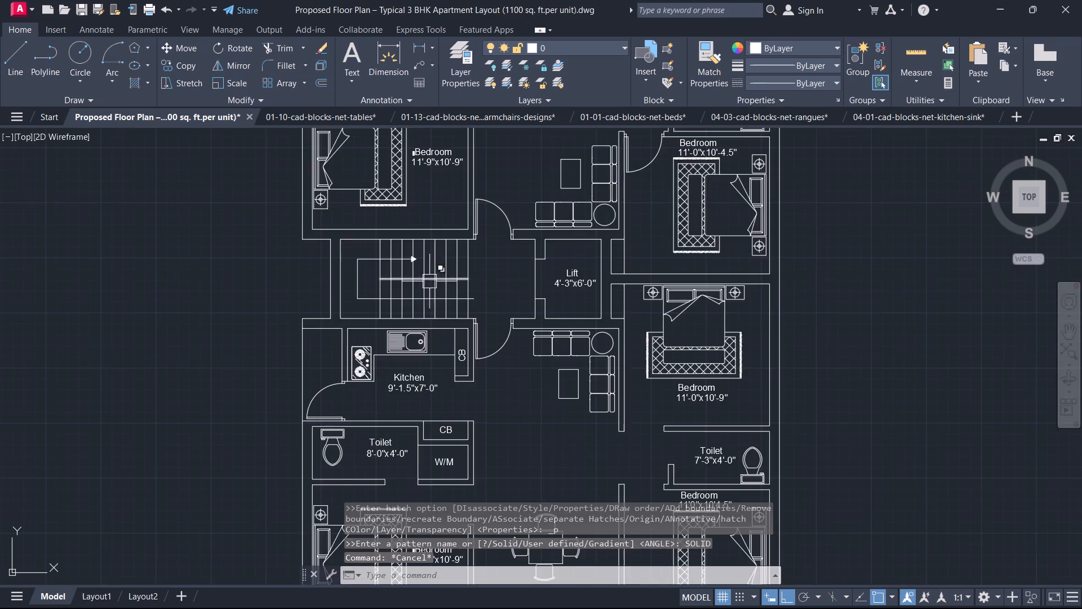
scroll(456, 324, "up", 4)
middle_click_drag(489, 270, 506, 337)
key("t")
key("r")
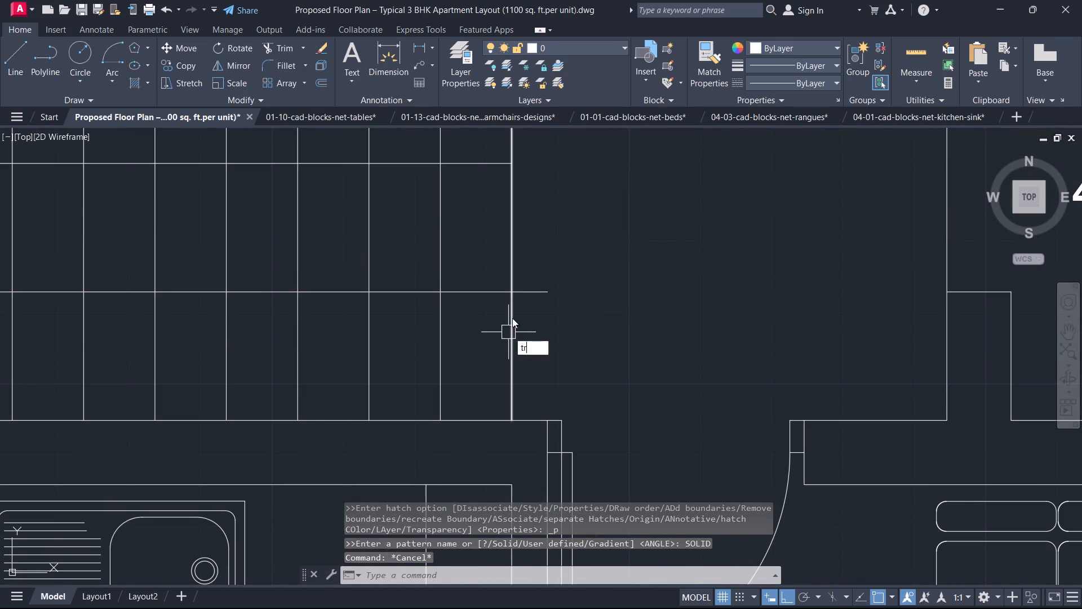
key("space")
left_click(533, 289)
key("Escape")
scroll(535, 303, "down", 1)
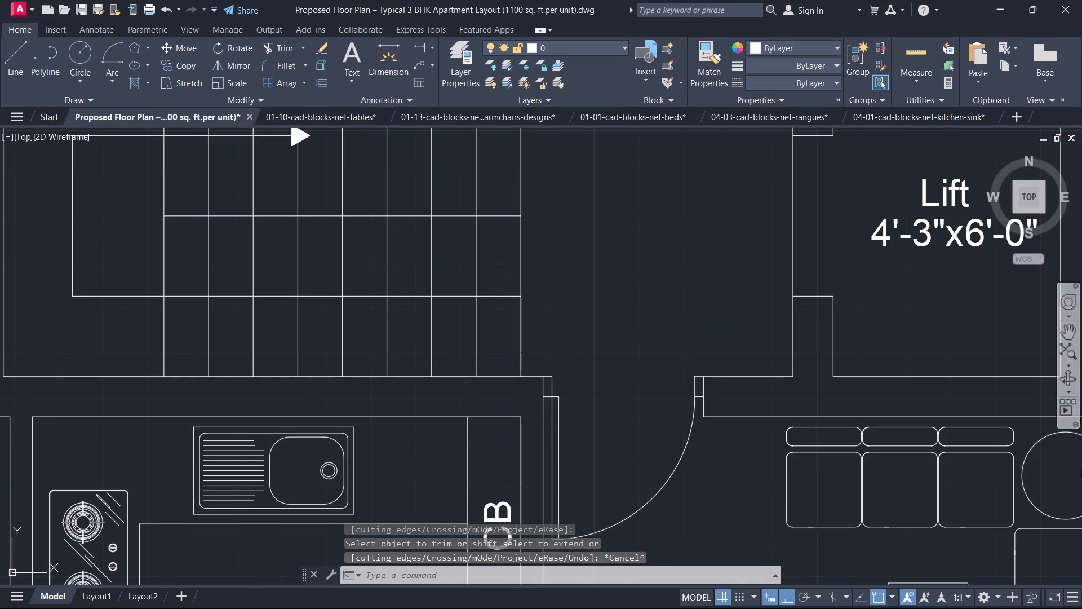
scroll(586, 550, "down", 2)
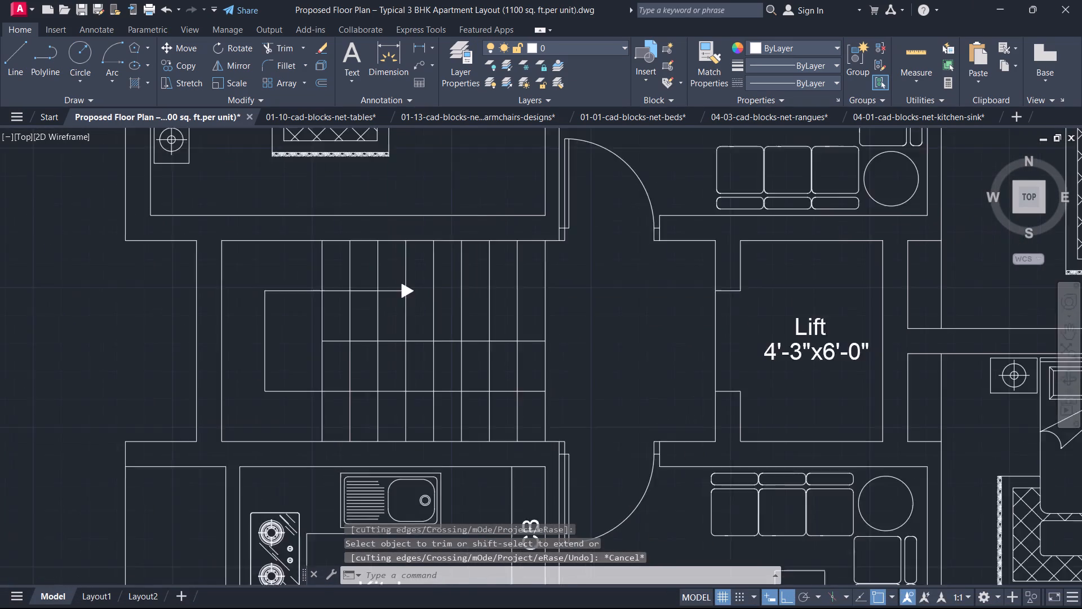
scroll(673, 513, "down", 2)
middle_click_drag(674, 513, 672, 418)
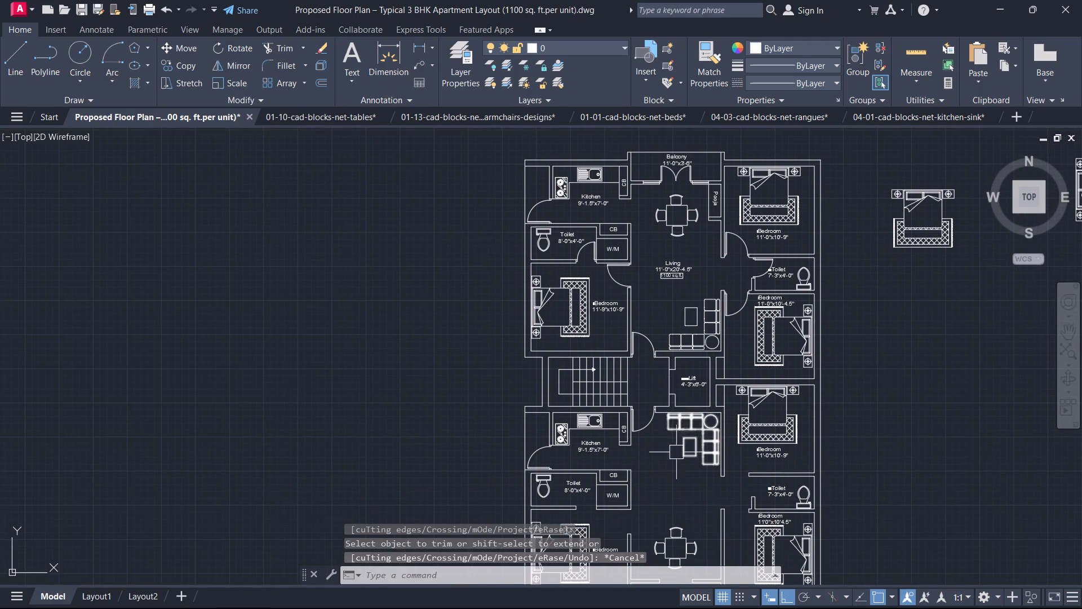
Draw a 2" by 2.5" door jamb from the wall-end midpoint beside the lower apartment's 8'-0"x4'-0" toilet door opening.
scroll(650, 464, "up", 3)
middle_click_drag(392, 375, 607, 205)
scroll(392, 374, "up", 1)
scroll(681, 363, "down", 1)
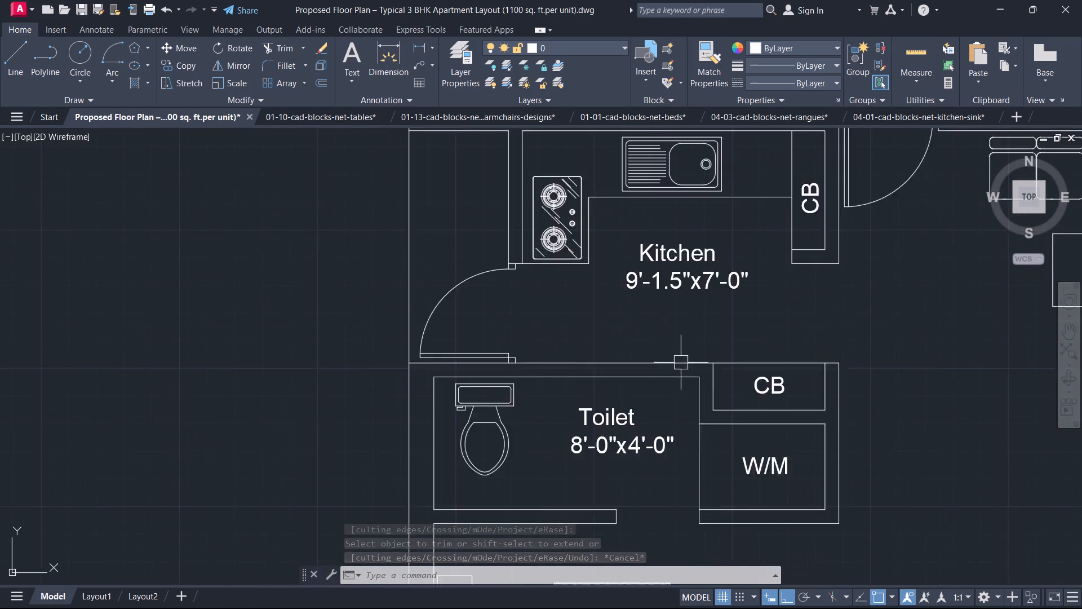
scroll(681, 363, "down", 1)
middle_click_drag(660, 453, 661, 365)
scroll(661, 367, "up", 1)
right_click(662, 367)
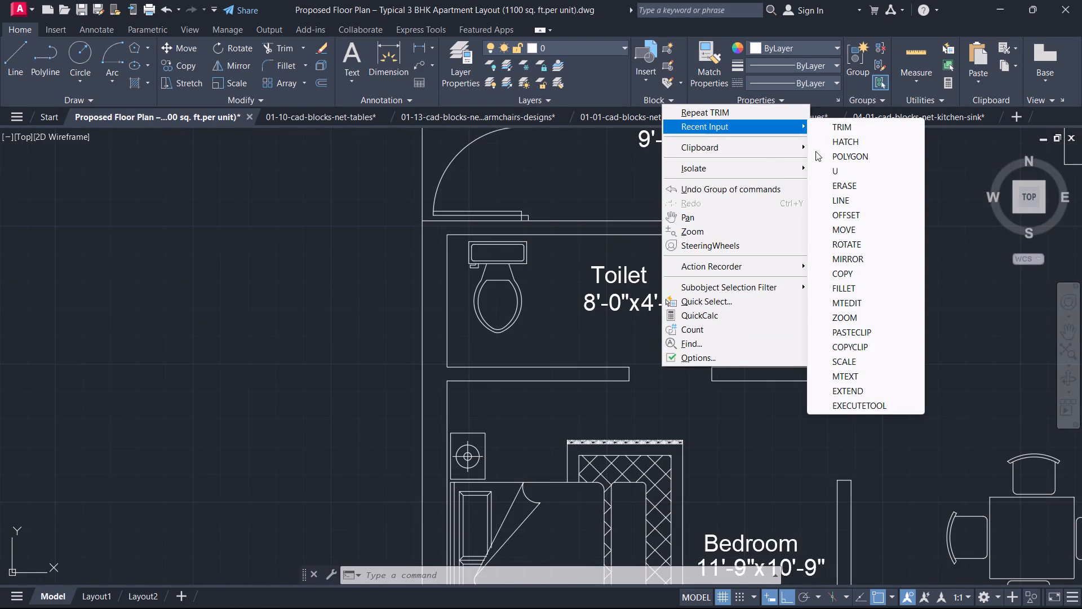
left_click(851, 201)
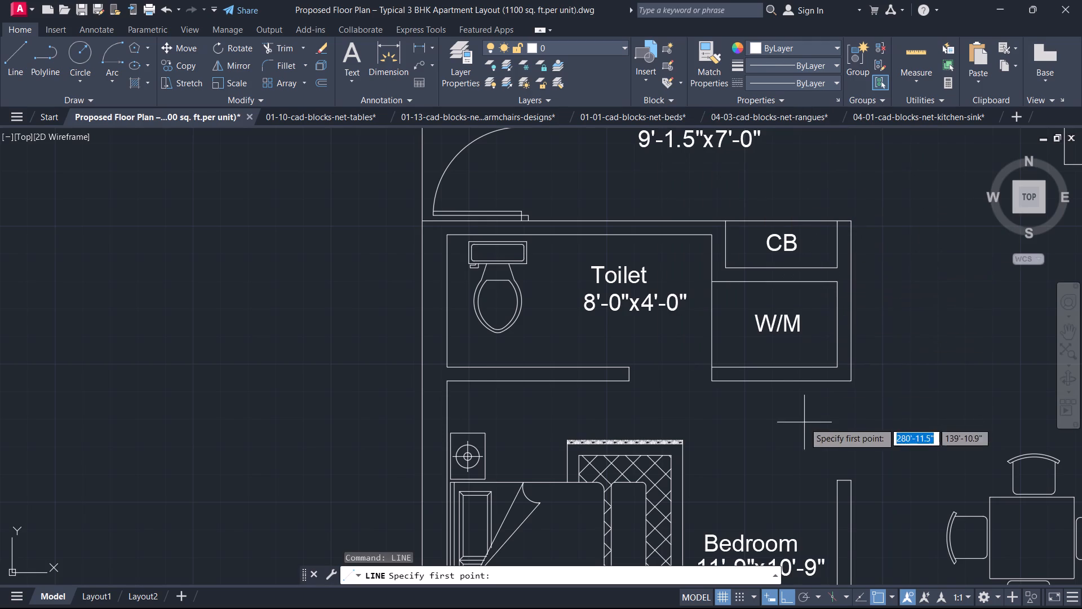
scroll(600, 404, "up", 4)
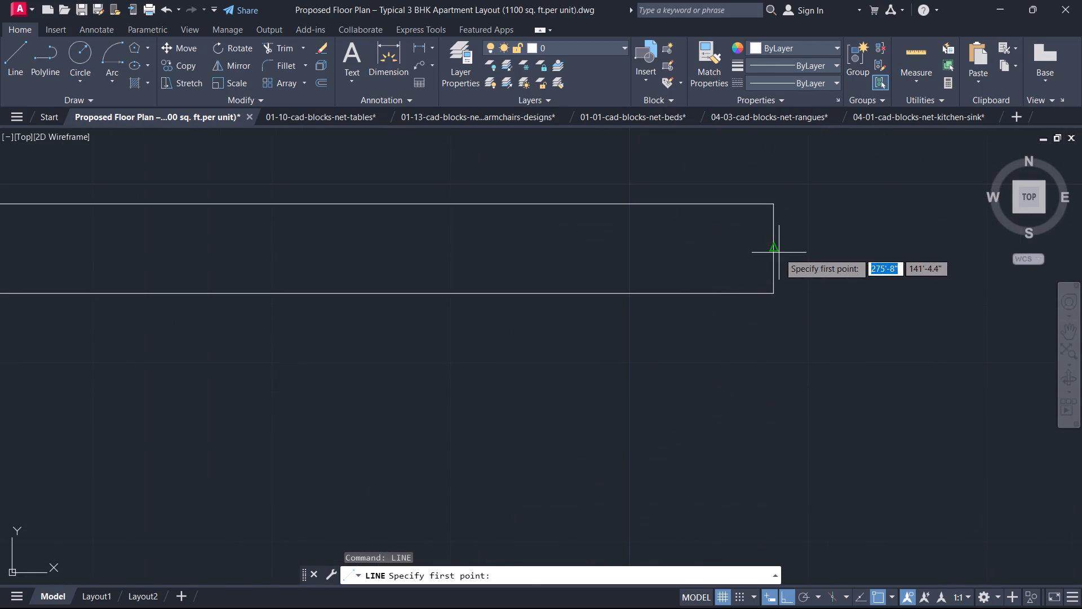
left_click(779, 253)
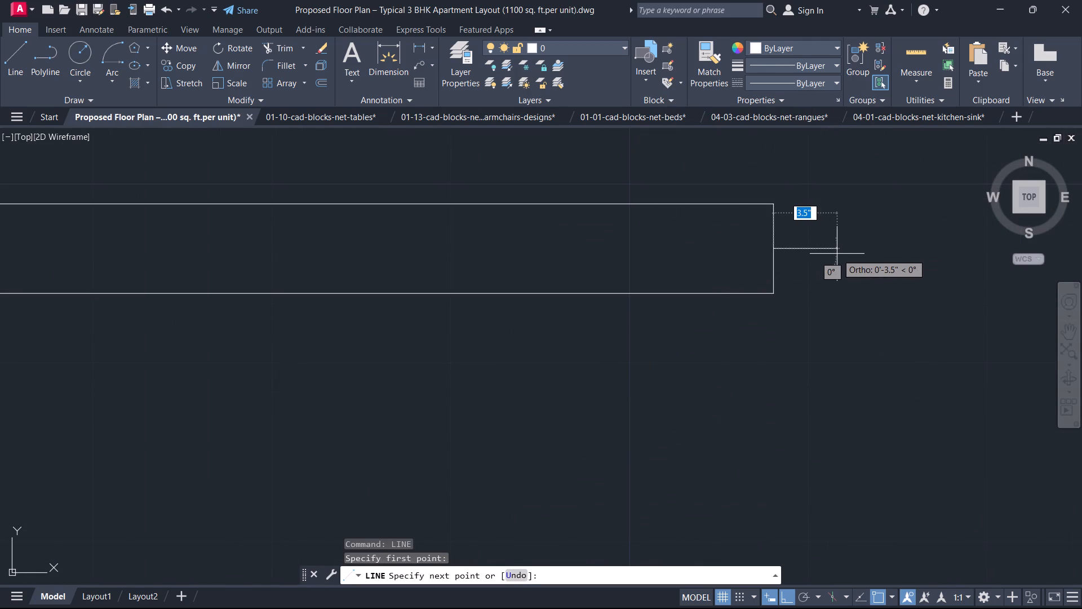
key("2")
key("Return")
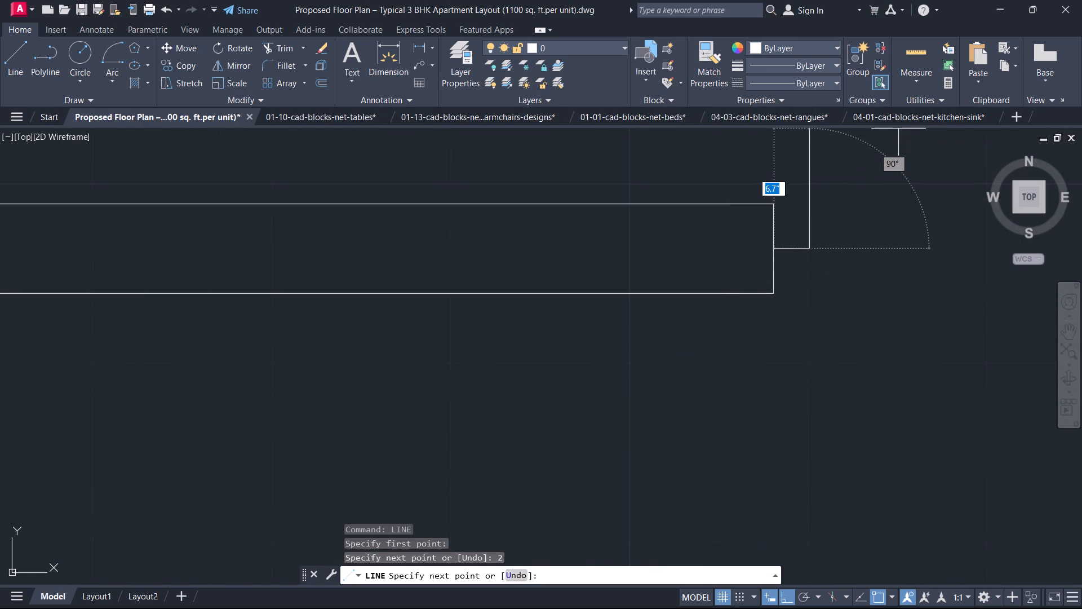
type("2.5")
key("Return")
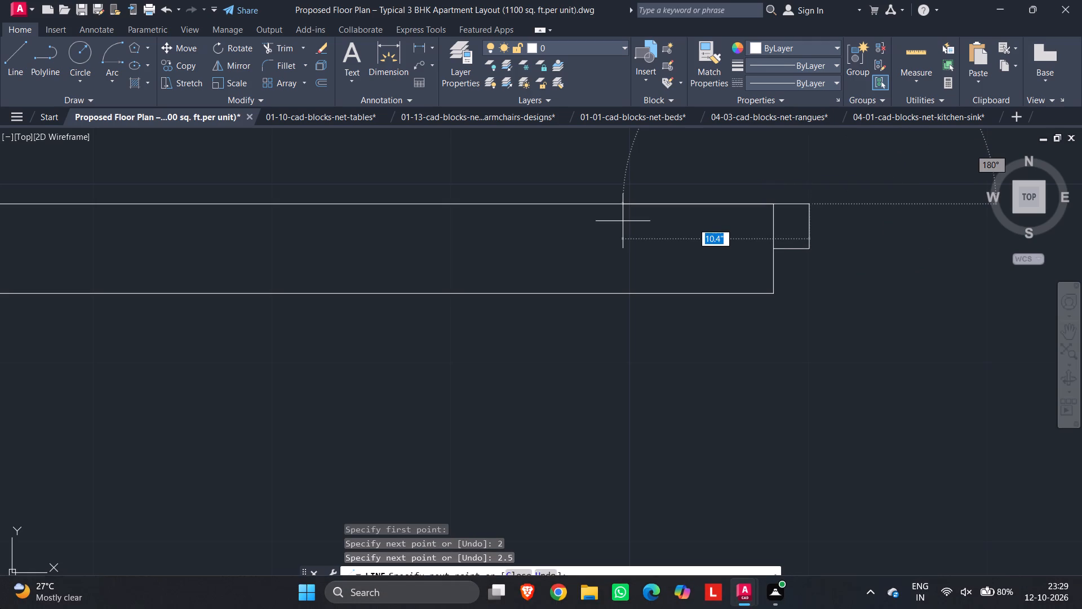
key("2")
key("Return")
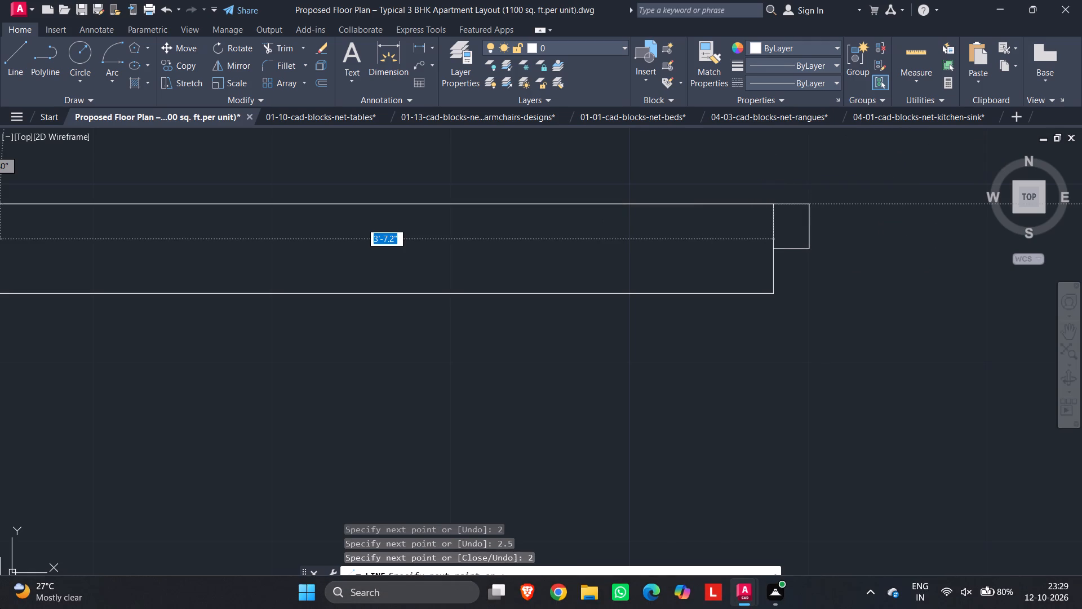
right_click(4, 601)
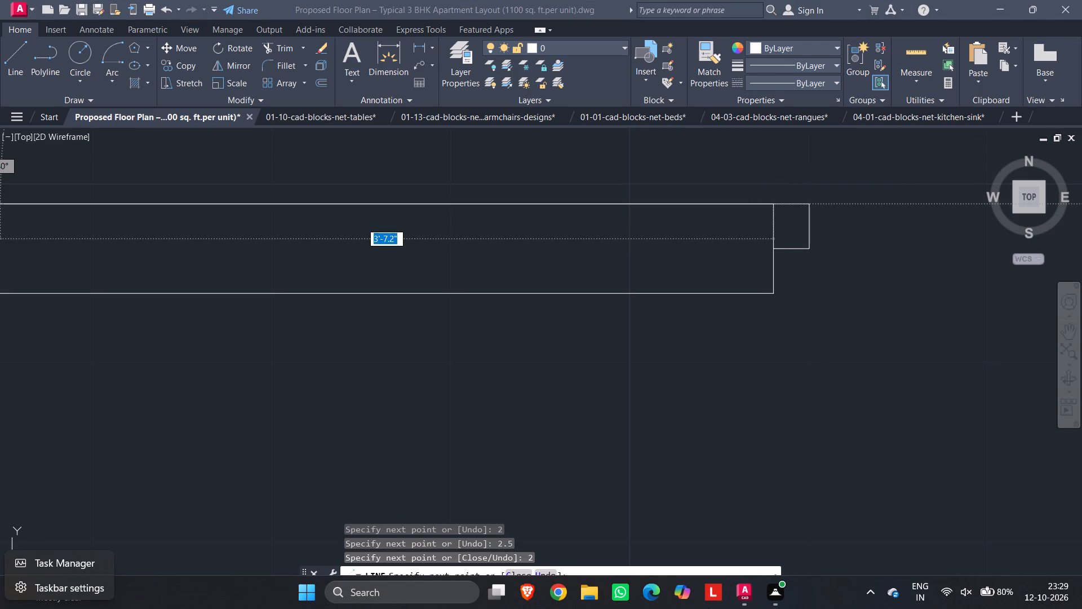
scroll(517, 284, "down", 2)
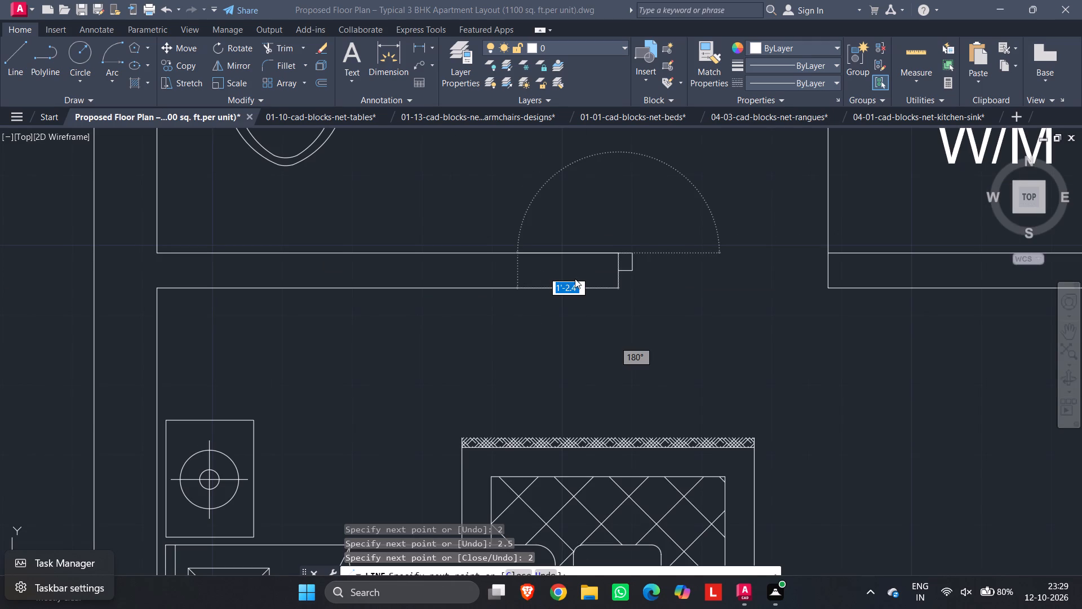
middle_click_drag(507, 244, 574, 245)
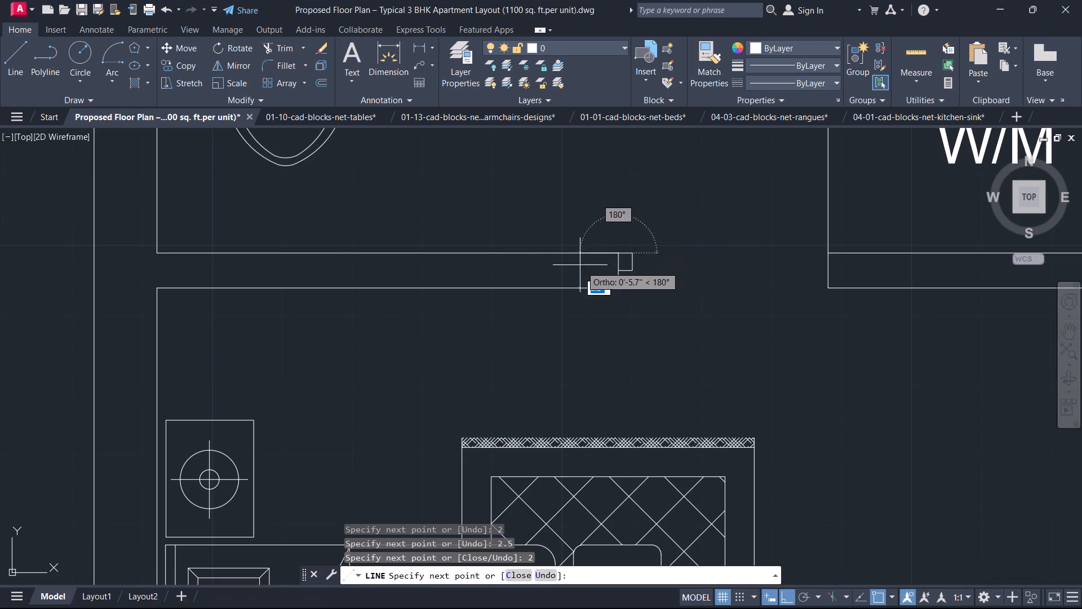
right_click(590, 283)
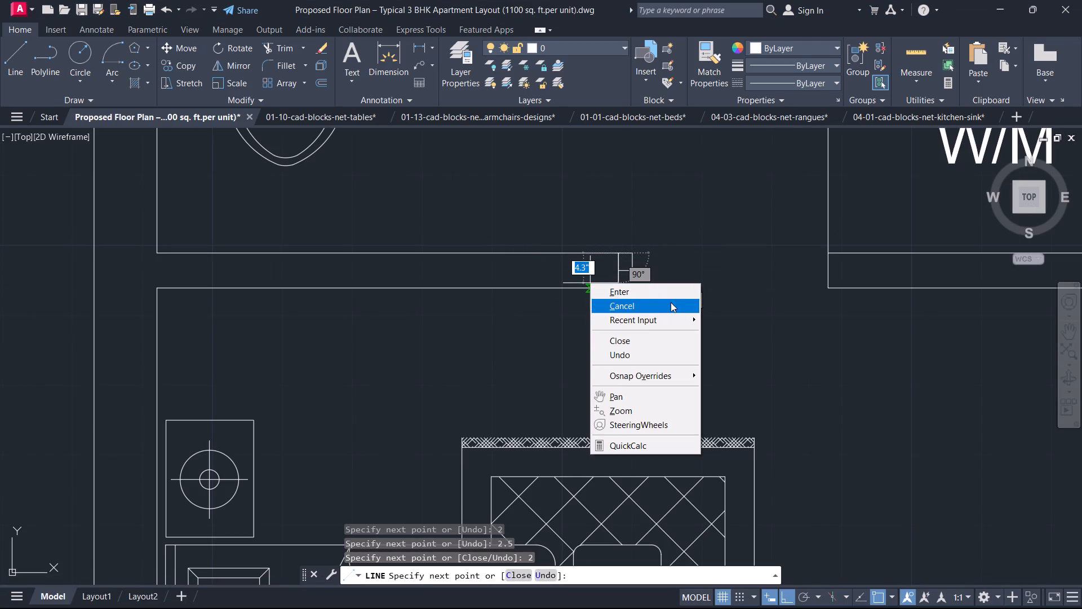
left_click(672, 303)
Copy the door jamb lines across the toilet door opening to the wall corner at the W/M recess.
scroll(658, 261, "up", 1)
left_click(646, 296)
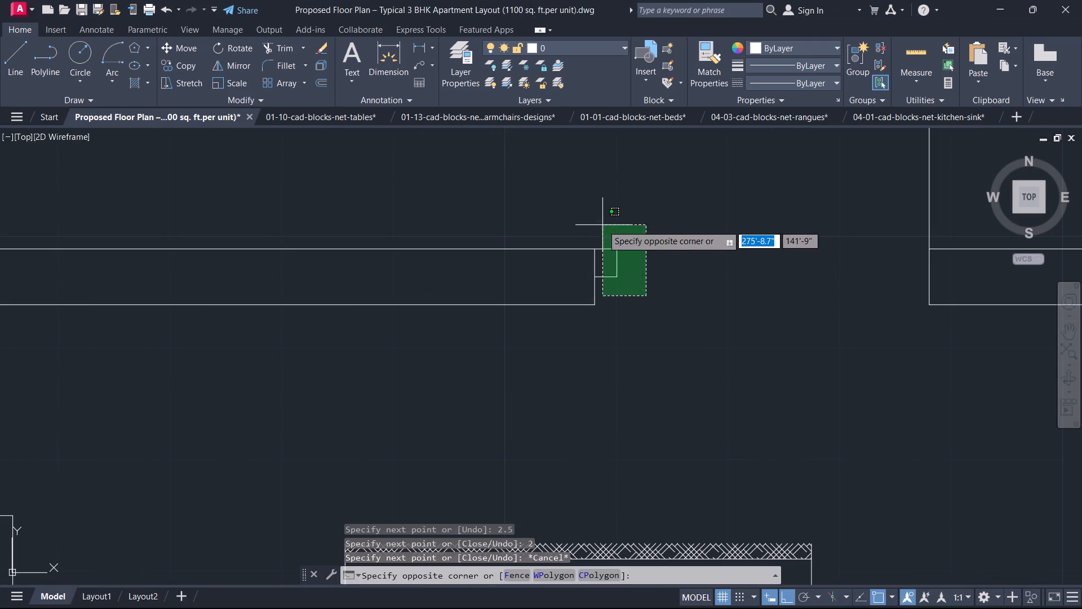
left_click(601, 223)
right_click(606, 232)
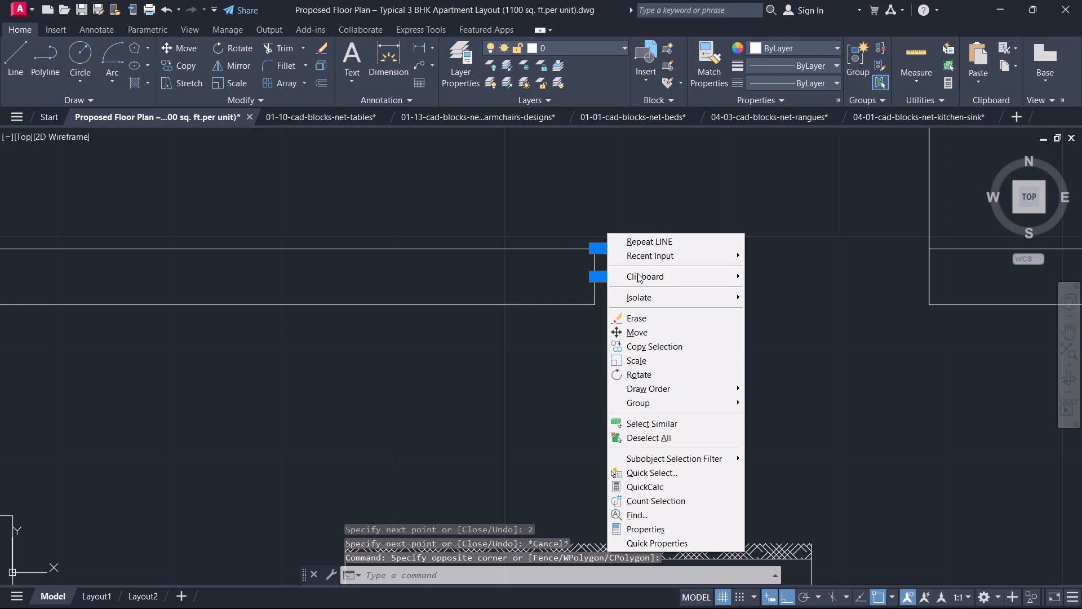
left_click(652, 347)
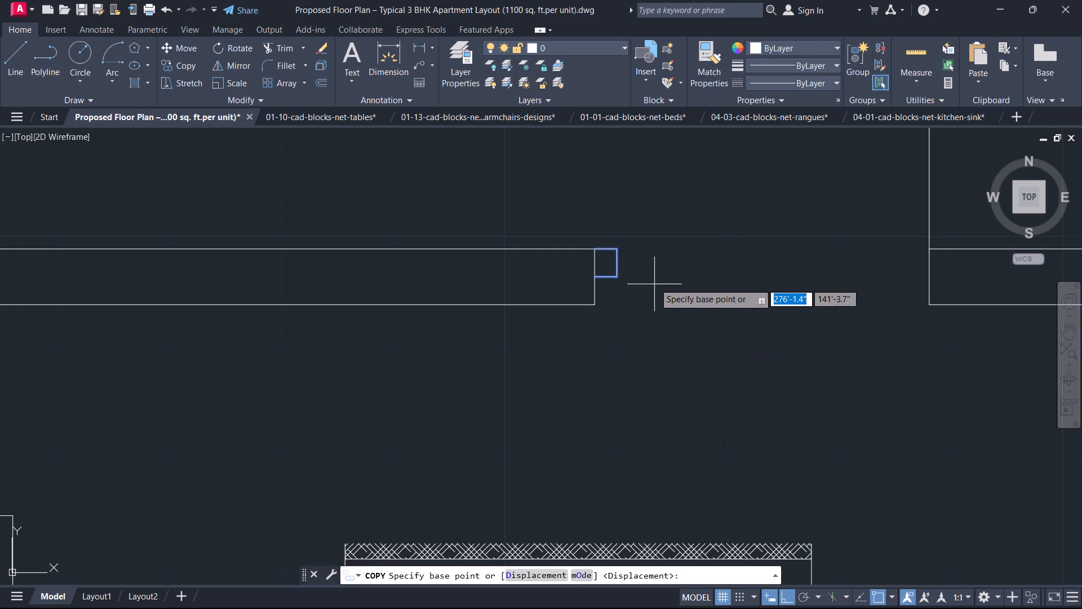
scroll(642, 263, "up", 3)
left_click(514, 215)
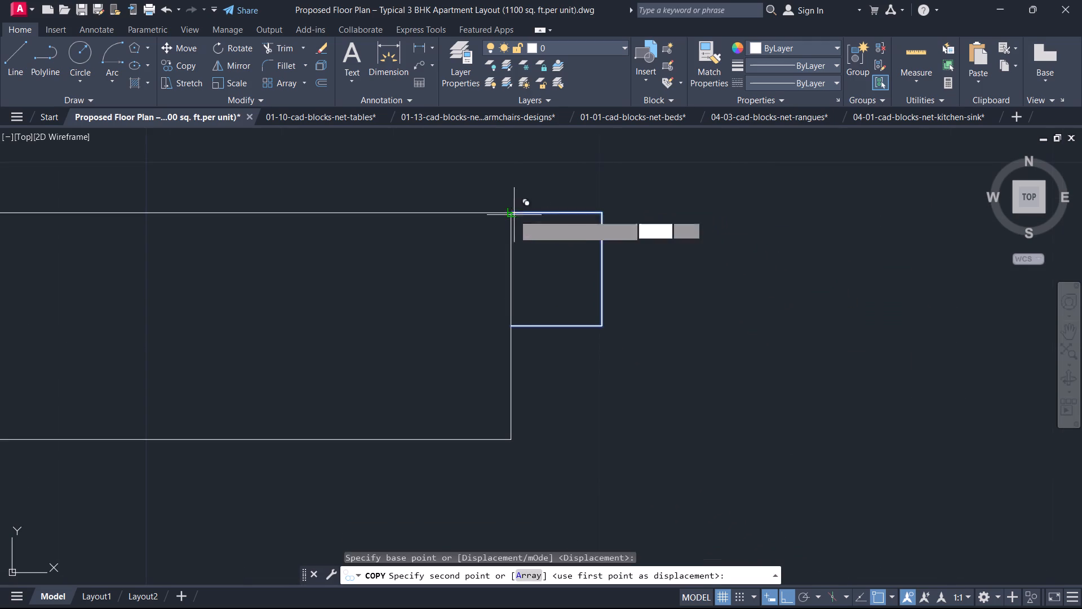
scroll(695, 317, "down", 3)
middle_click_drag(696, 317, 288, 422)
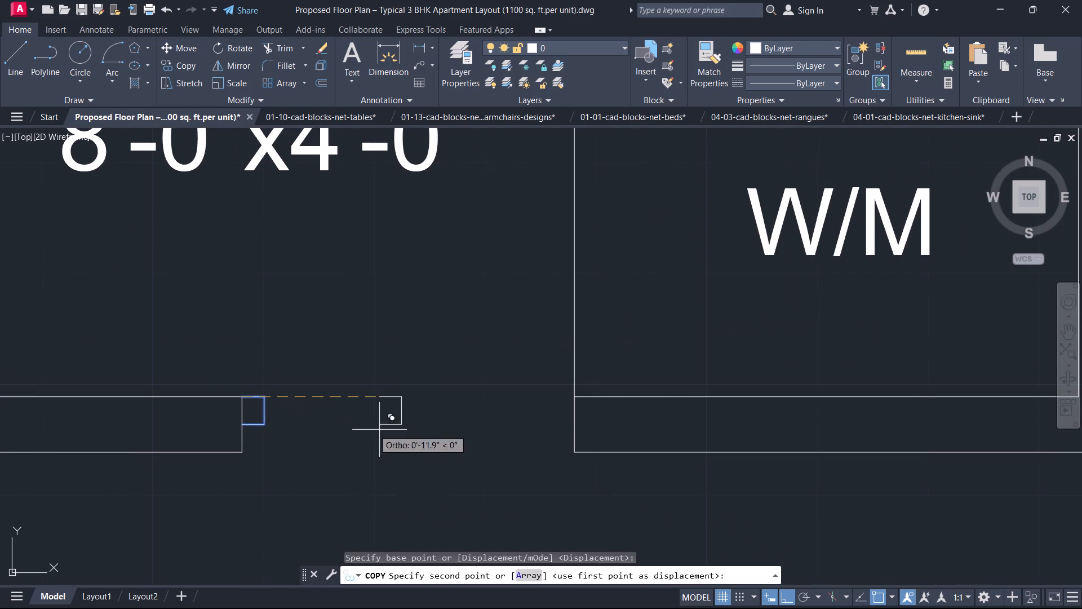
scroll(569, 419, "up", 2)
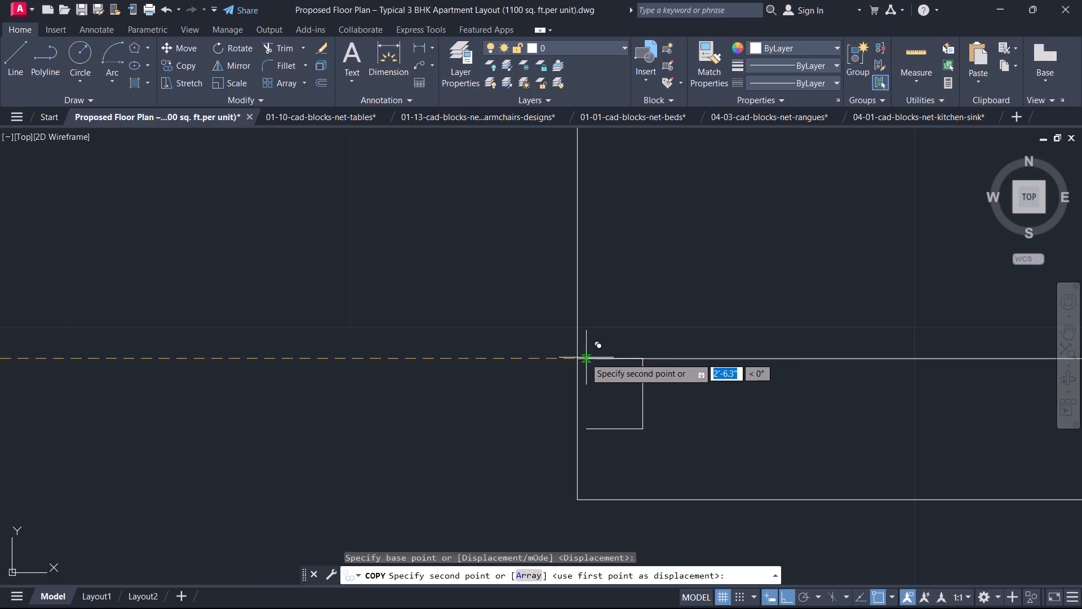
left_click(574, 355)
right_click(491, 306)
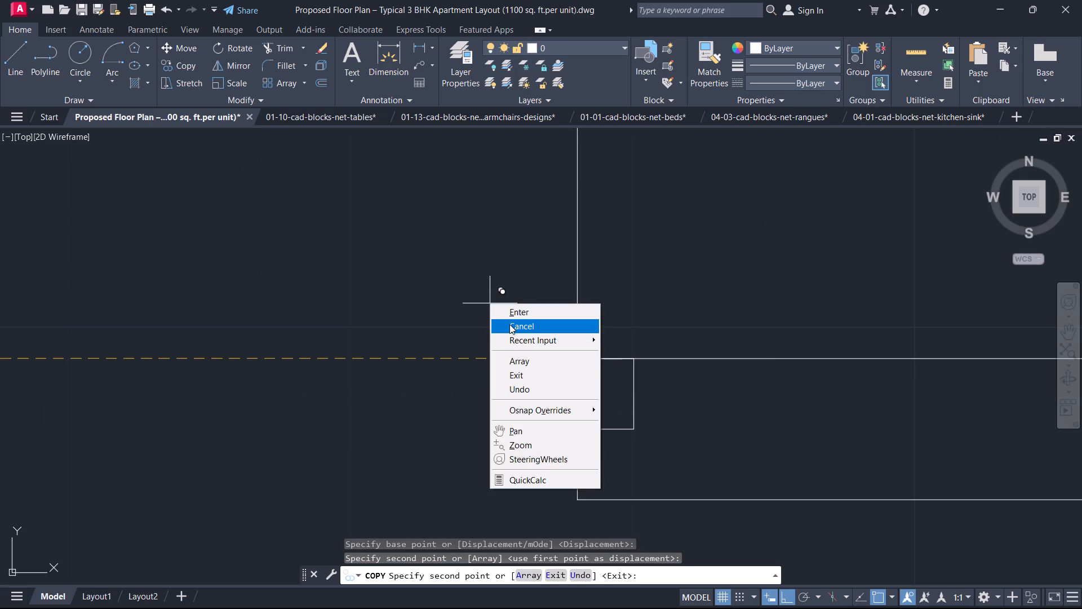
left_click(512, 325)
Mirror the copied jamb about the W/M wall's vertical end line into the opening, erasing the source objects.
left_click_drag(481, 314, 489, 319)
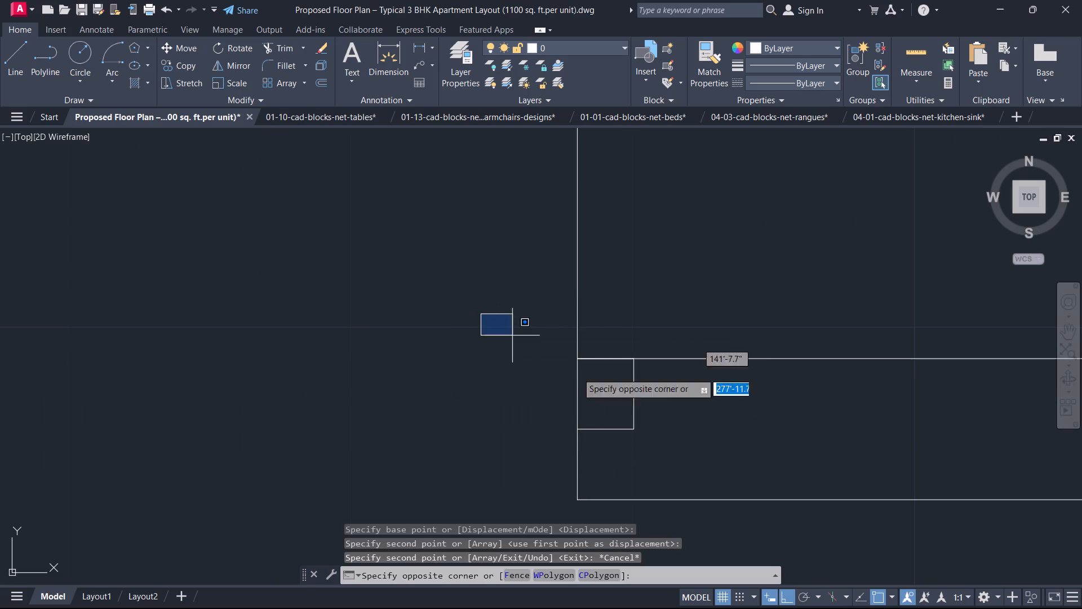
left_click(704, 467)
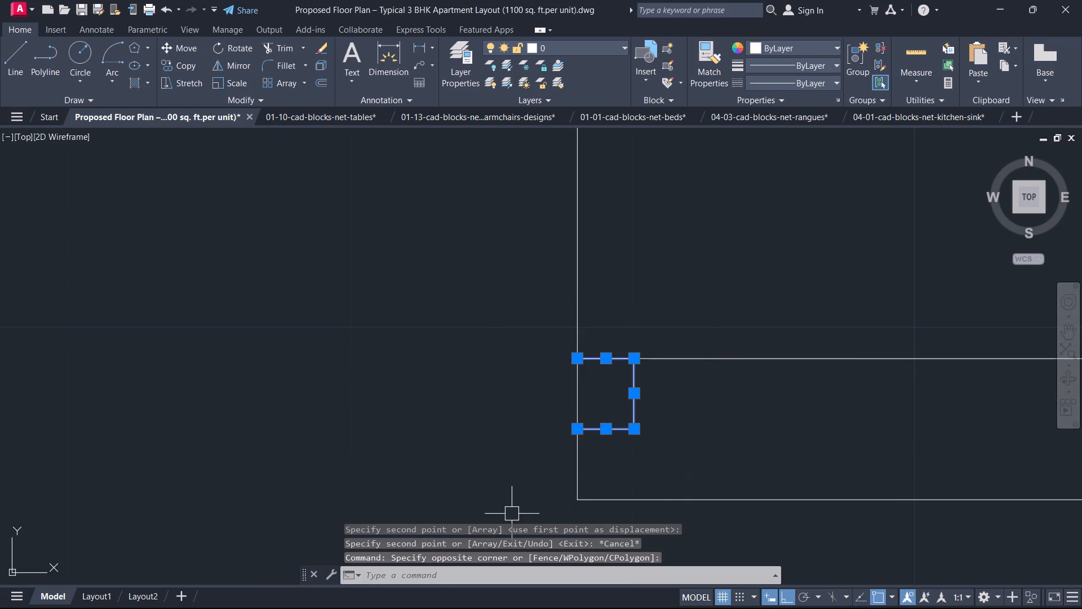
right_click(524, 416)
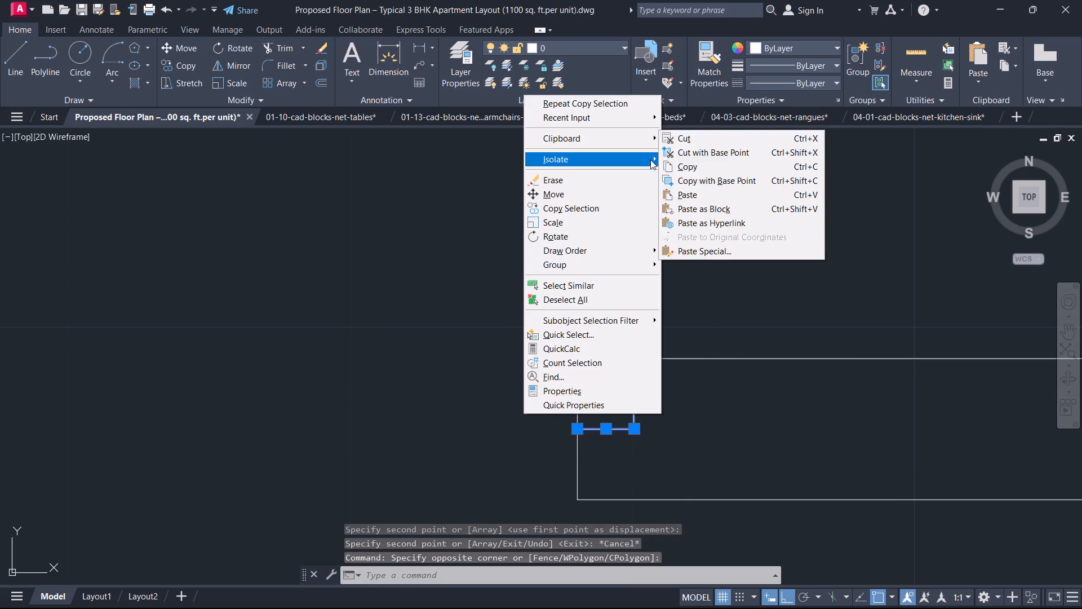
left_click(641, 113)
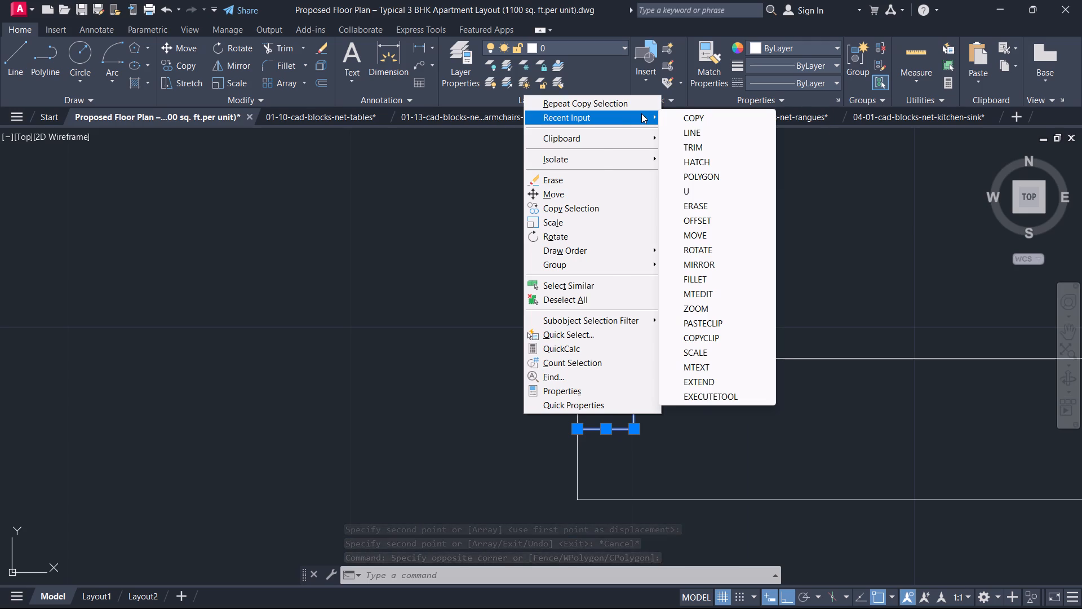
left_click(711, 268)
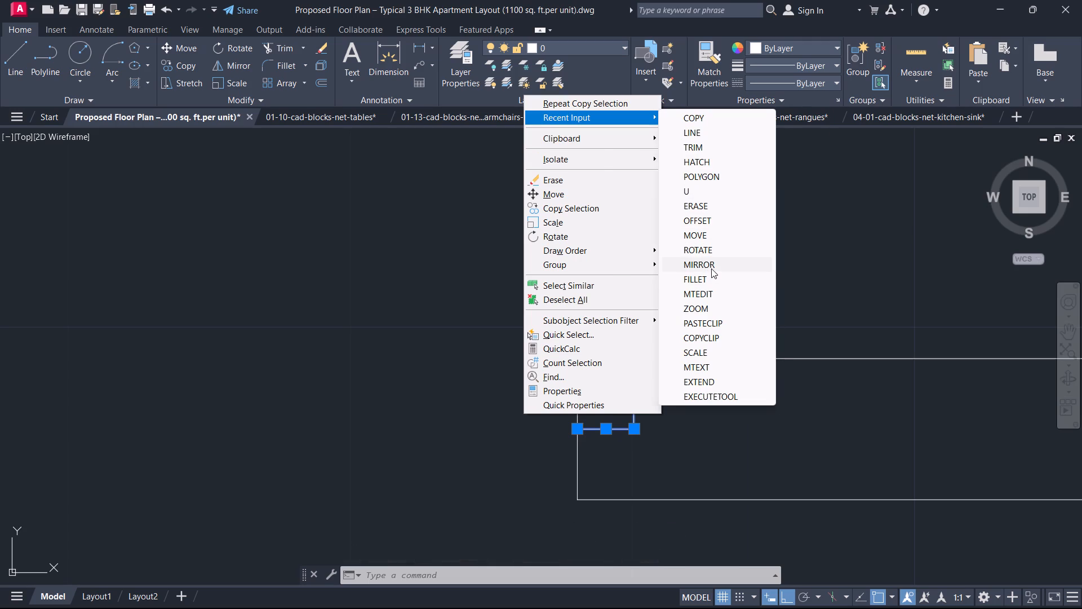
left_click(583, 460)
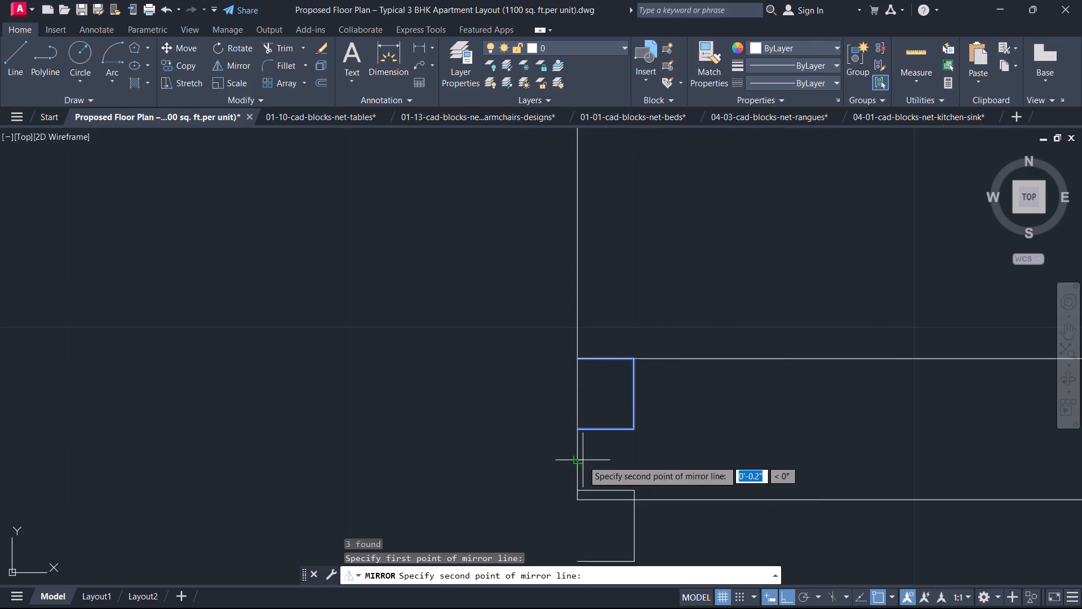
left_click(592, 378)
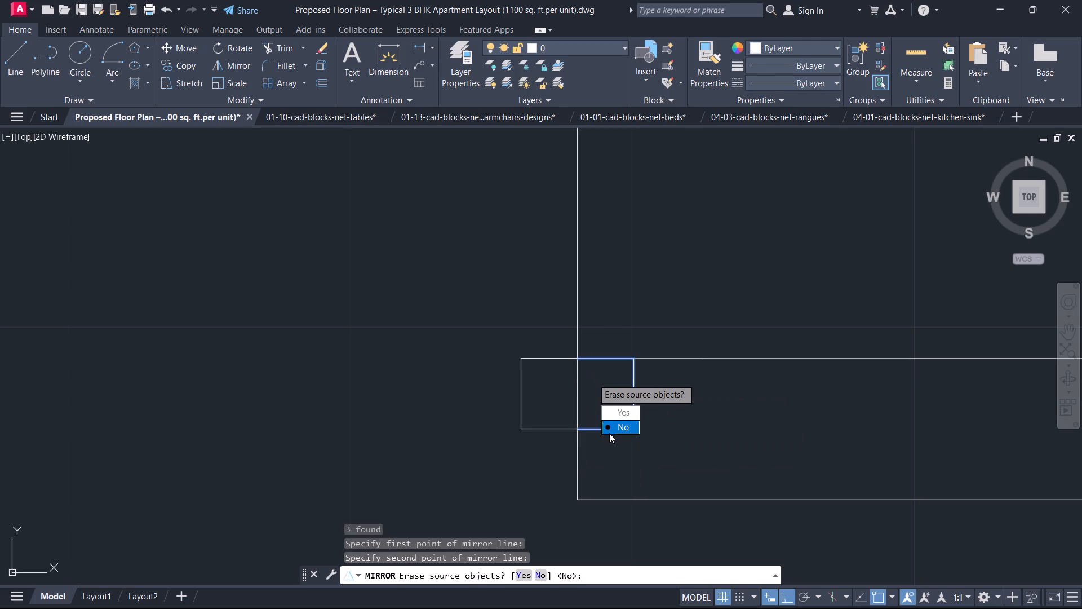
left_click_drag(622, 416, 593, 378)
Examine how the matching toilet door is drawn in the upper apartment.
scroll(588, 390, "down", 4)
middle_click_drag(588, 391, 595, 397)
scroll(588, 391, "down", 1)
scroll(595, 397, "up", 2)
scroll(591, 396, "down", 4)
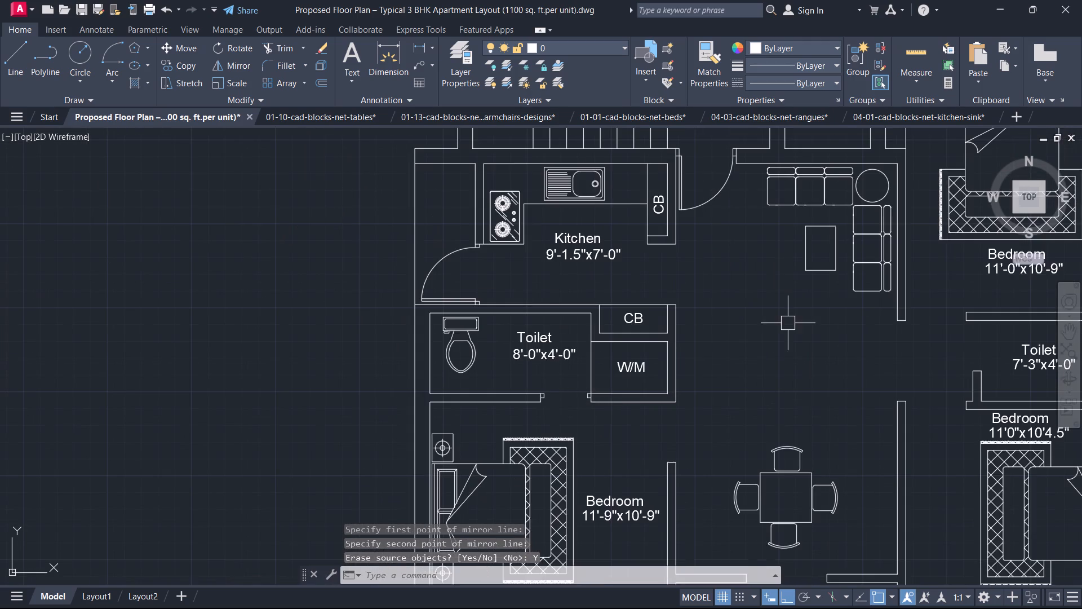
scroll(790, 316, "down", 1)
middle_click_drag(785, 208, 744, 608)
scroll(635, 469, "up", 1)
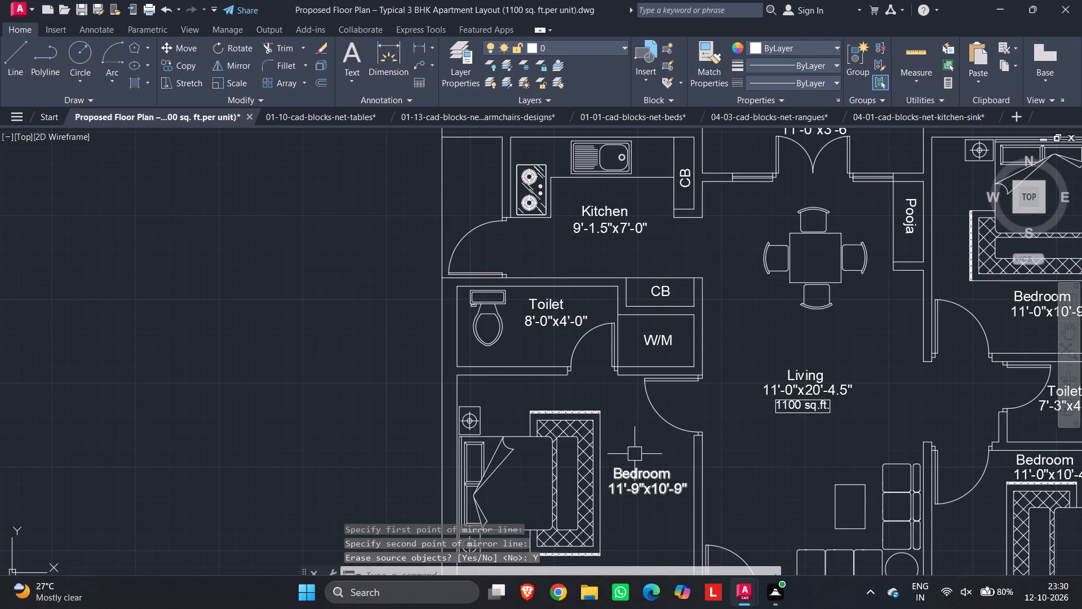
scroll(615, 371, "up", 1)
scroll(615, 370, "down", 3)
Draw a 2'-2" line across the lower toilet's door opening, connecting the upper inner corners of the two jambs.
scroll(631, 472, "down", 2)
middle_click_drag(633, 473, 637, 466)
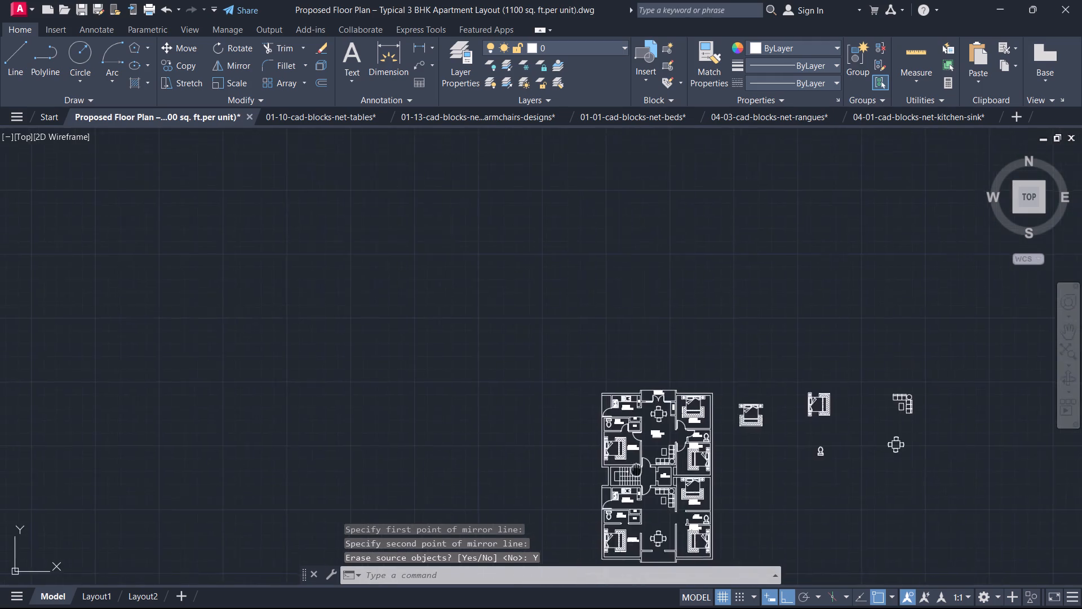
middle_click_drag(637, 466, 660, 322)
scroll(658, 343, "up", 3)
scroll(618, 374, "up", 2)
middle_click_drag(669, 466, 670, 467)
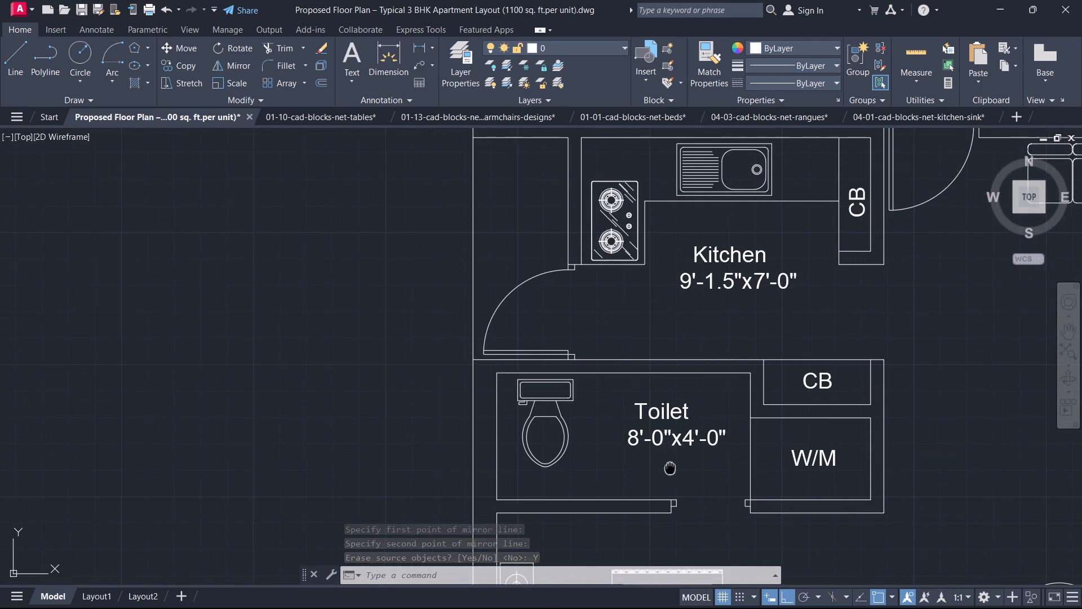
middle_click_drag(670, 467, 673, 304)
scroll(698, 332, "up", 1)
right_click(699, 332)
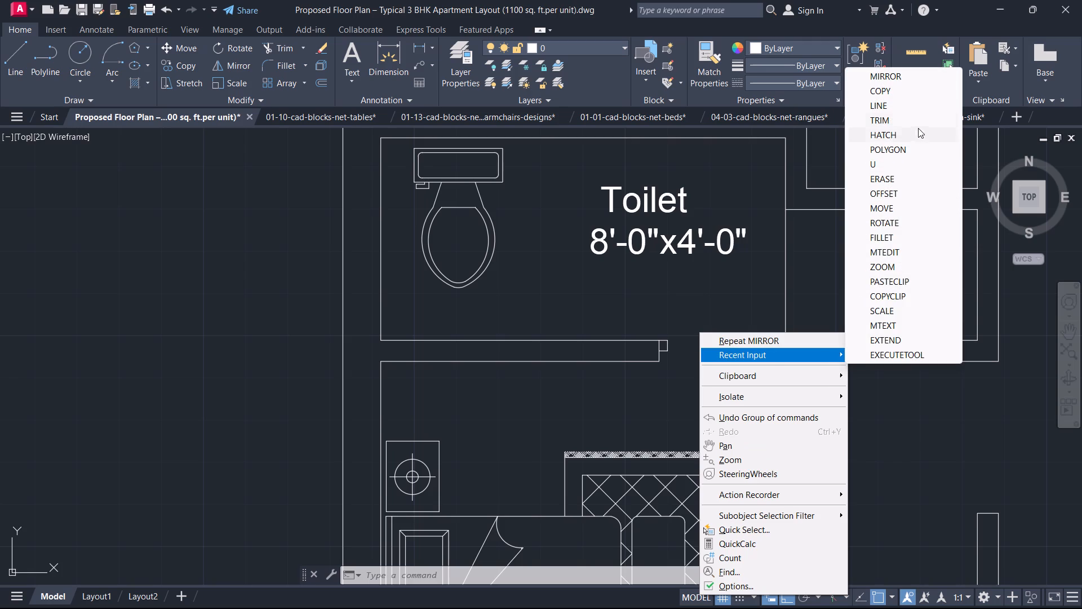
left_click(941, 100)
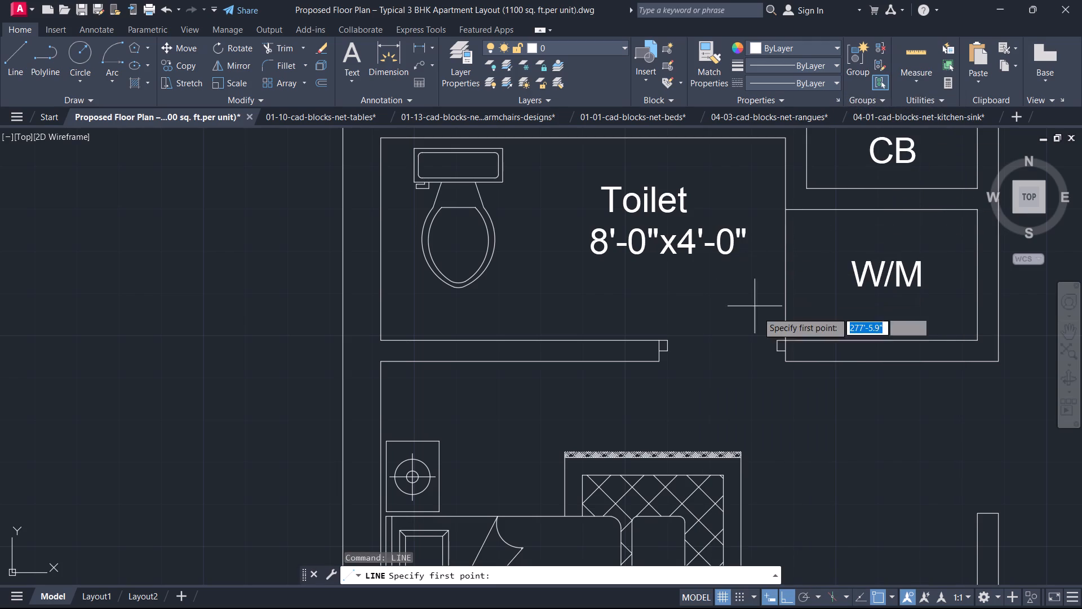
left_click(777, 336)
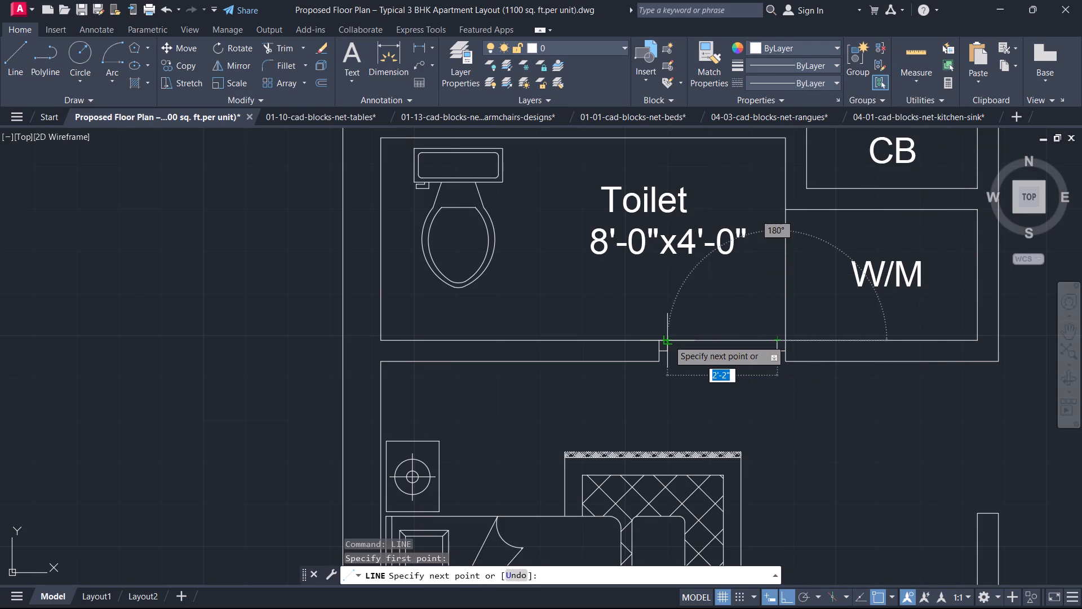
left_click(668, 340)
right_click(697, 326)
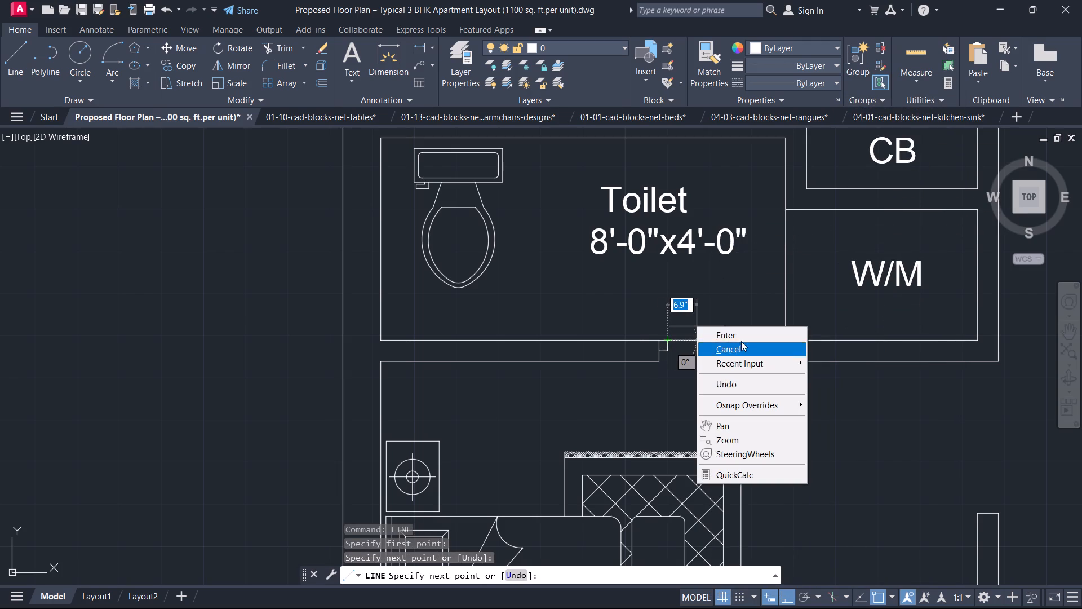
left_click(743, 338)
right_click(712, 294)
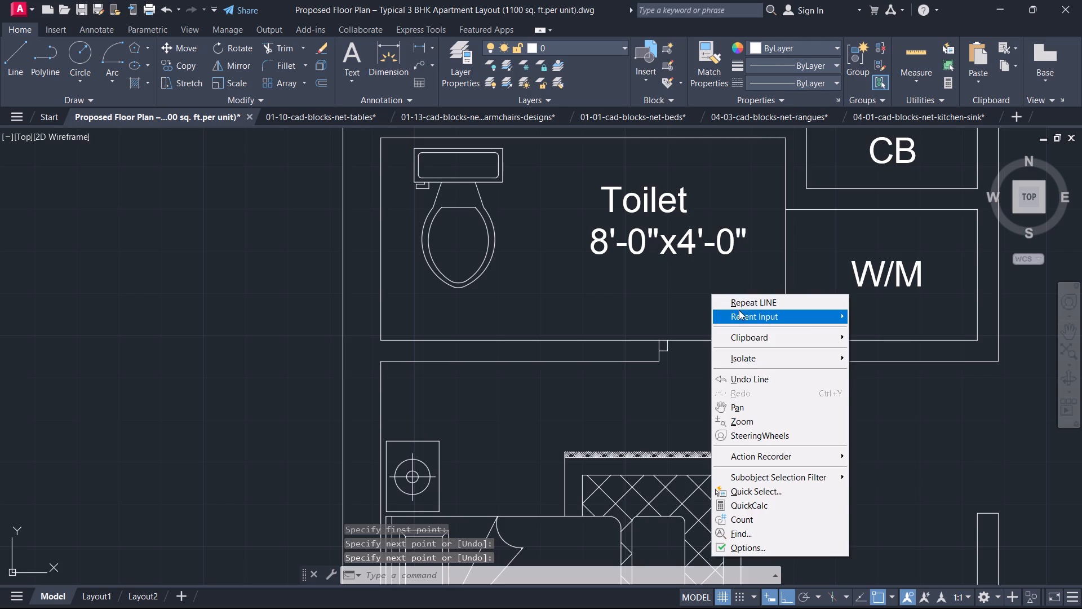
Offset the line across the lower toilet's door opening by 1.5" downward to form the door leaf's second edge.
left_click(744, 315)
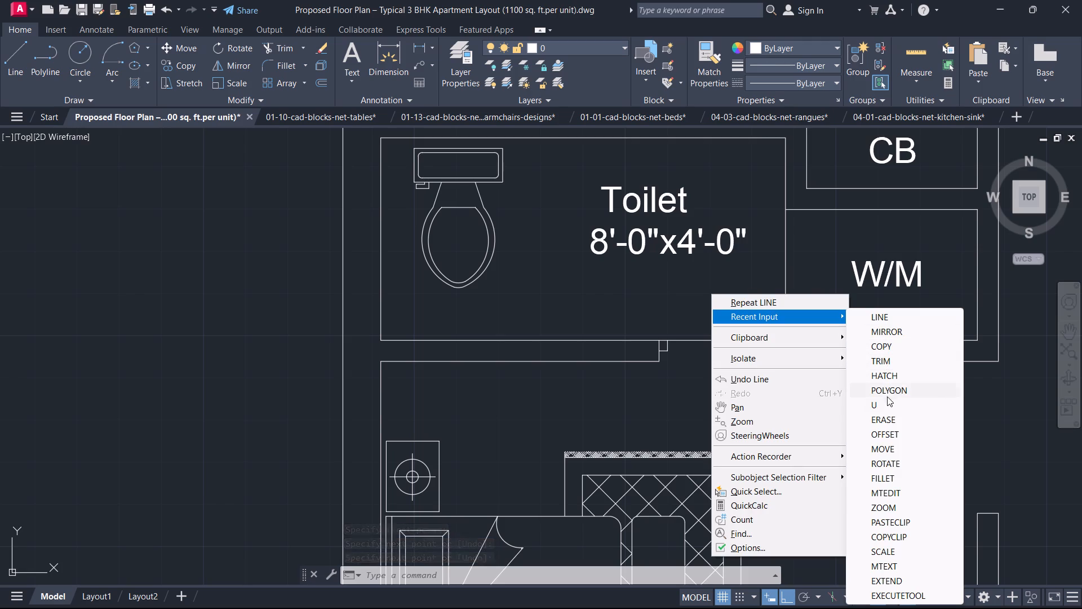
left_click(889, 437)
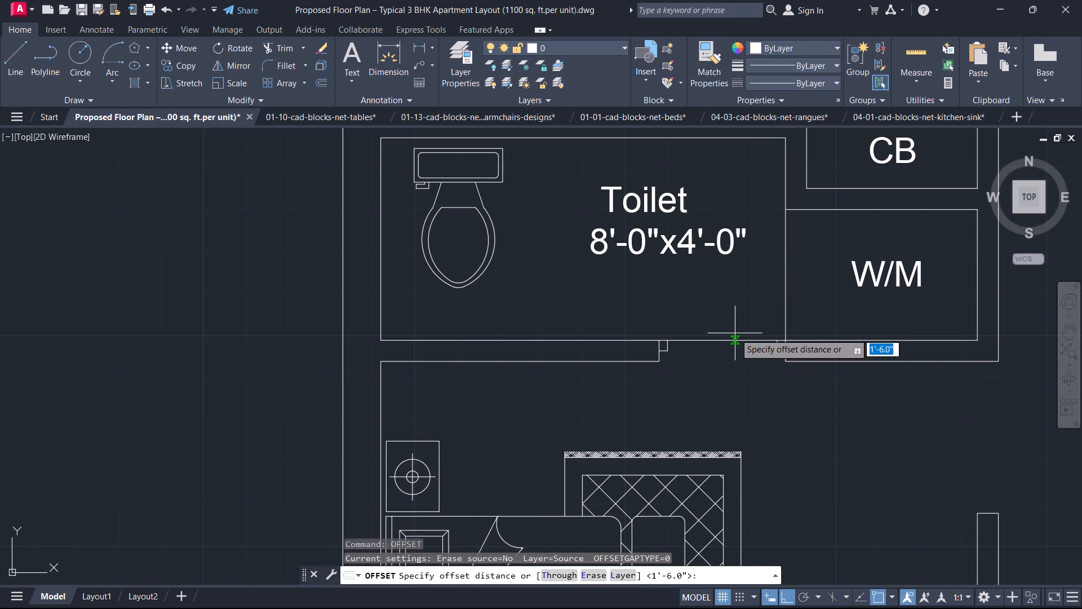
type("1.5")
key("Return")
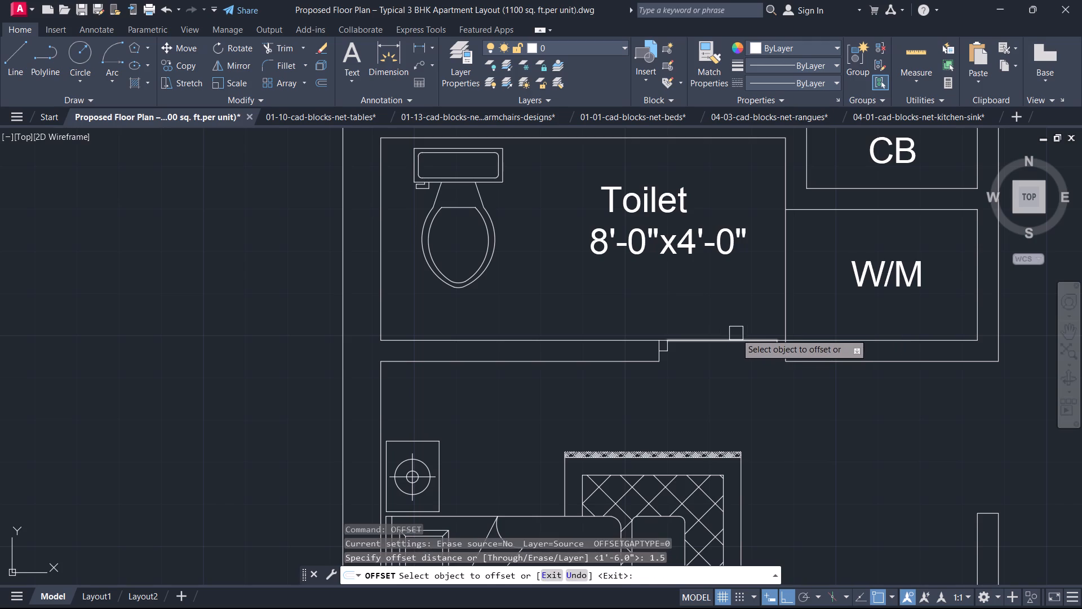
left_click(733, 336)
left_click(739, 403)
right_click(738, 394)
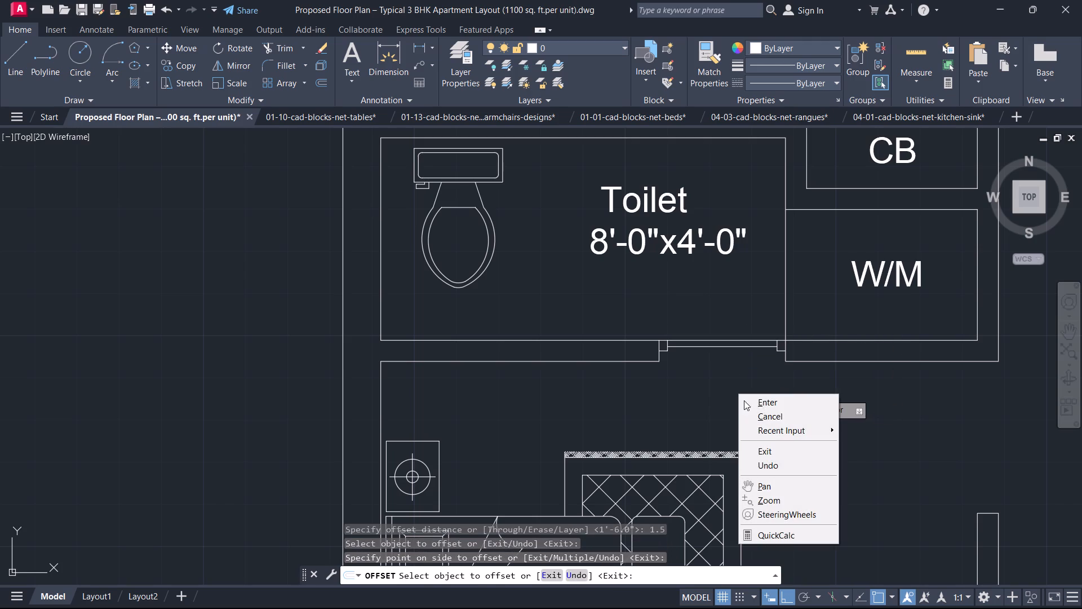
left_click(753, 421)
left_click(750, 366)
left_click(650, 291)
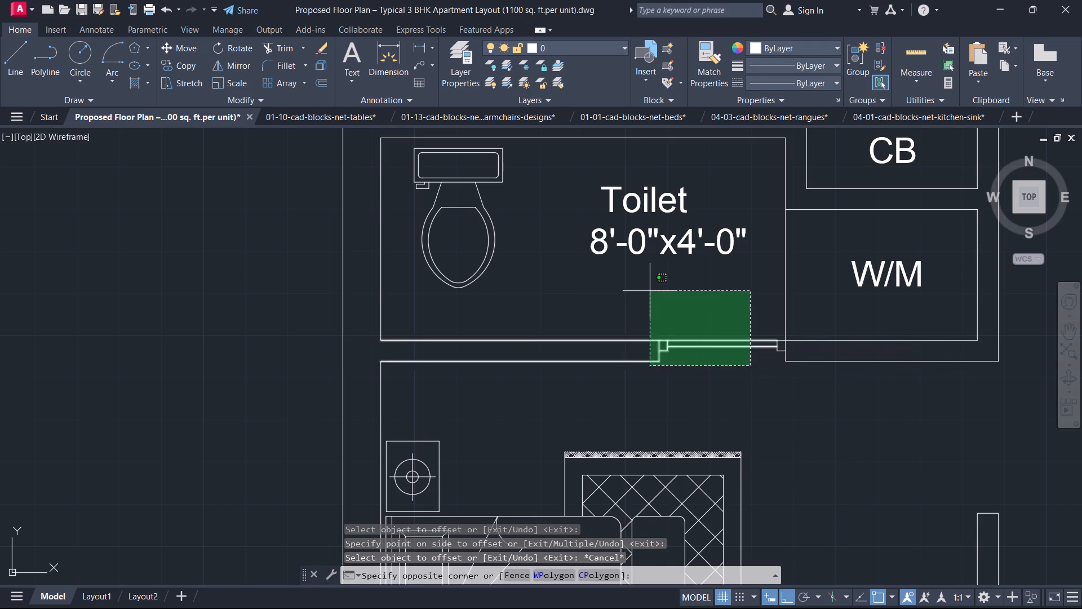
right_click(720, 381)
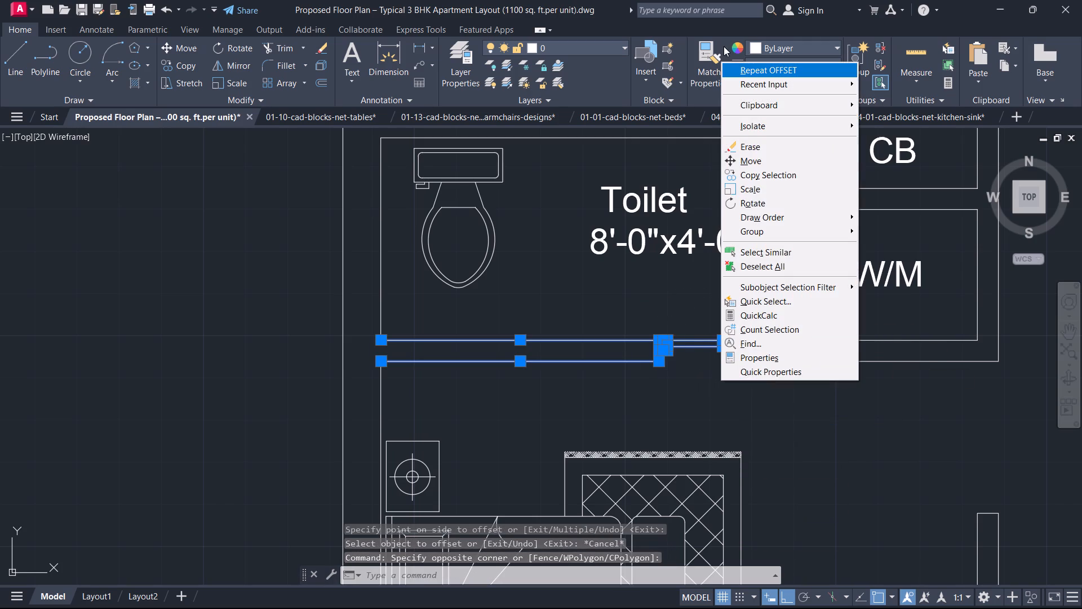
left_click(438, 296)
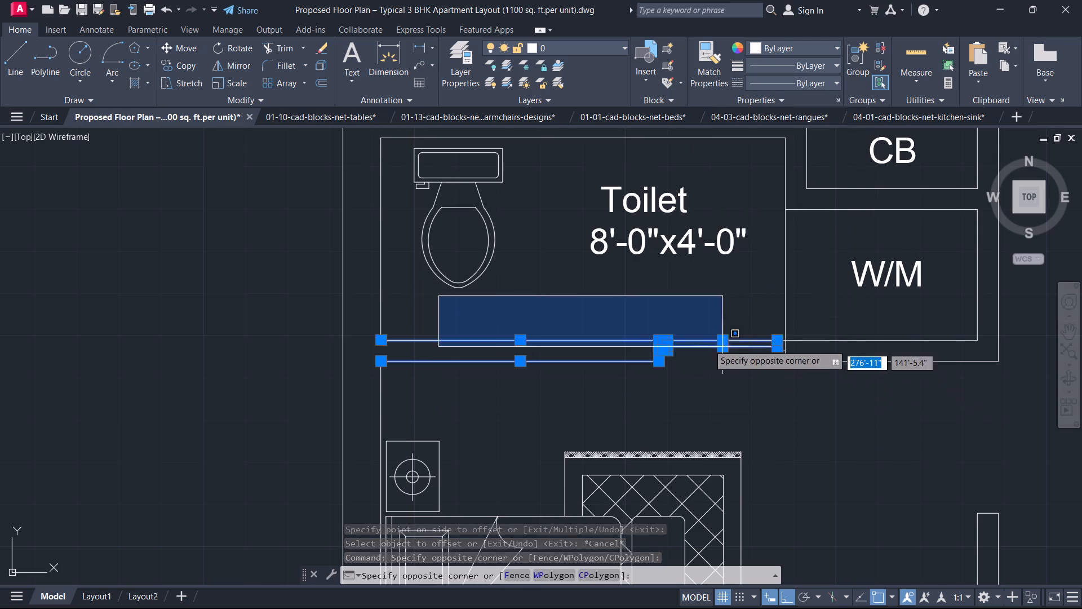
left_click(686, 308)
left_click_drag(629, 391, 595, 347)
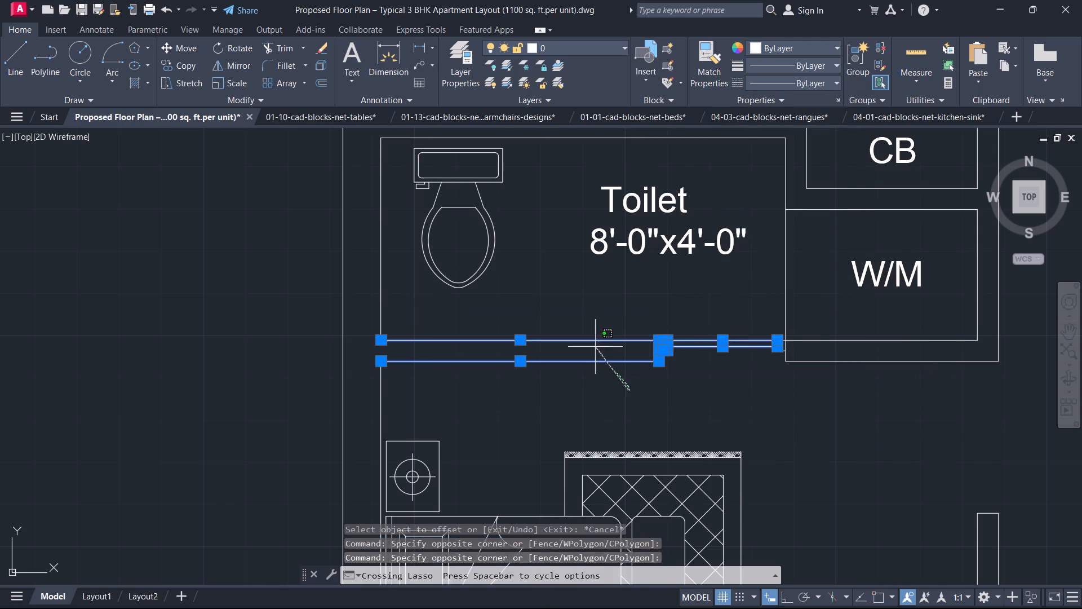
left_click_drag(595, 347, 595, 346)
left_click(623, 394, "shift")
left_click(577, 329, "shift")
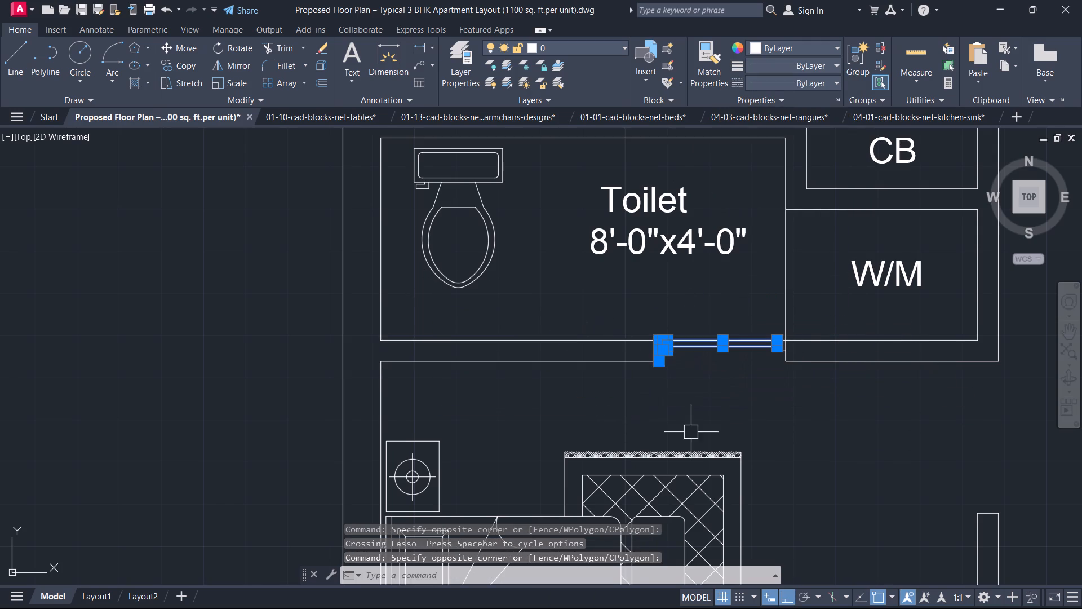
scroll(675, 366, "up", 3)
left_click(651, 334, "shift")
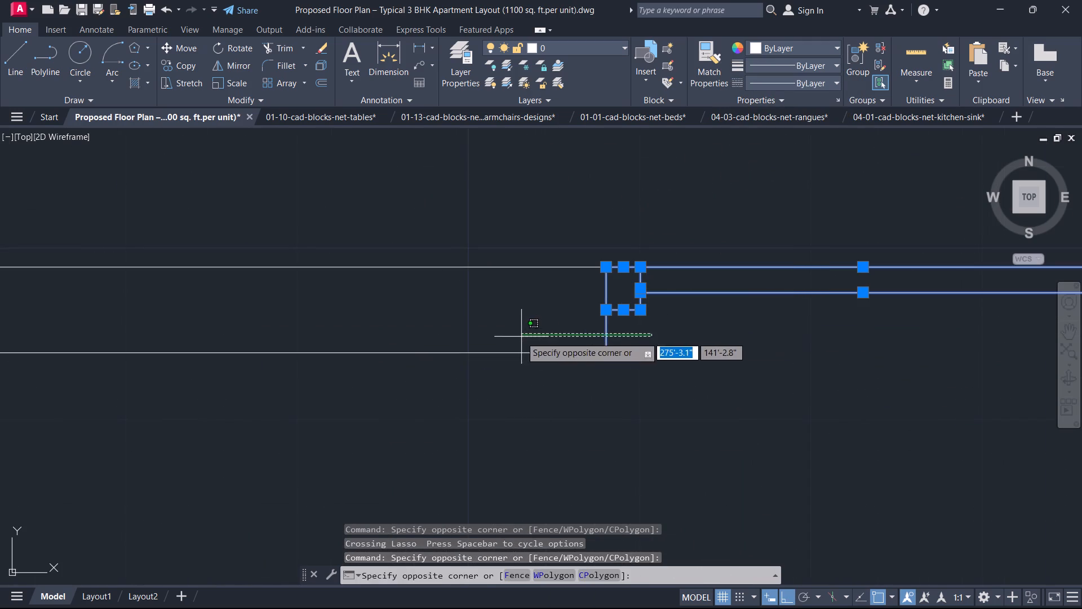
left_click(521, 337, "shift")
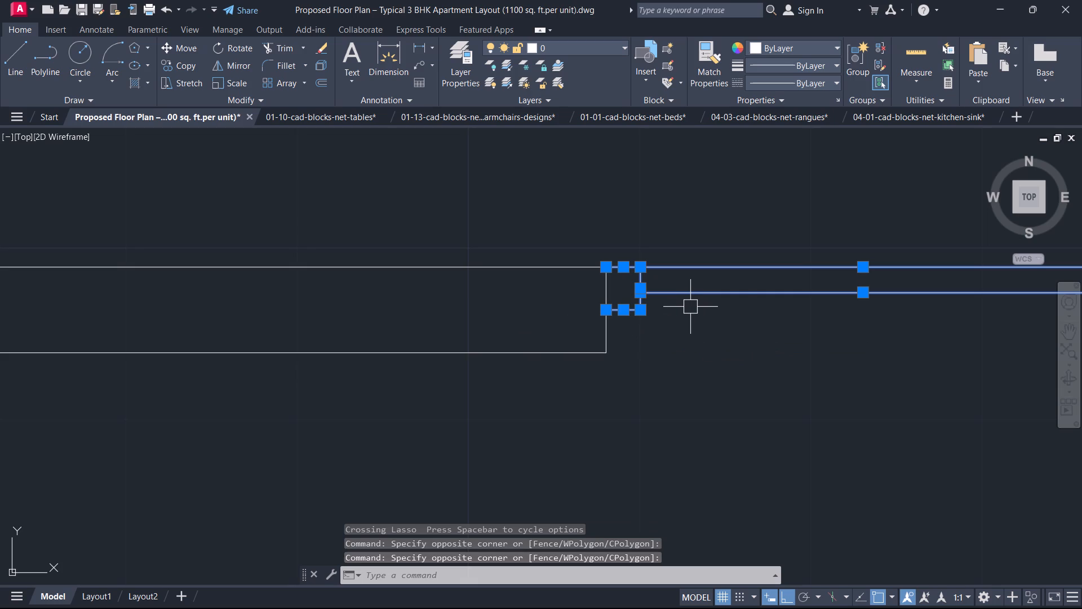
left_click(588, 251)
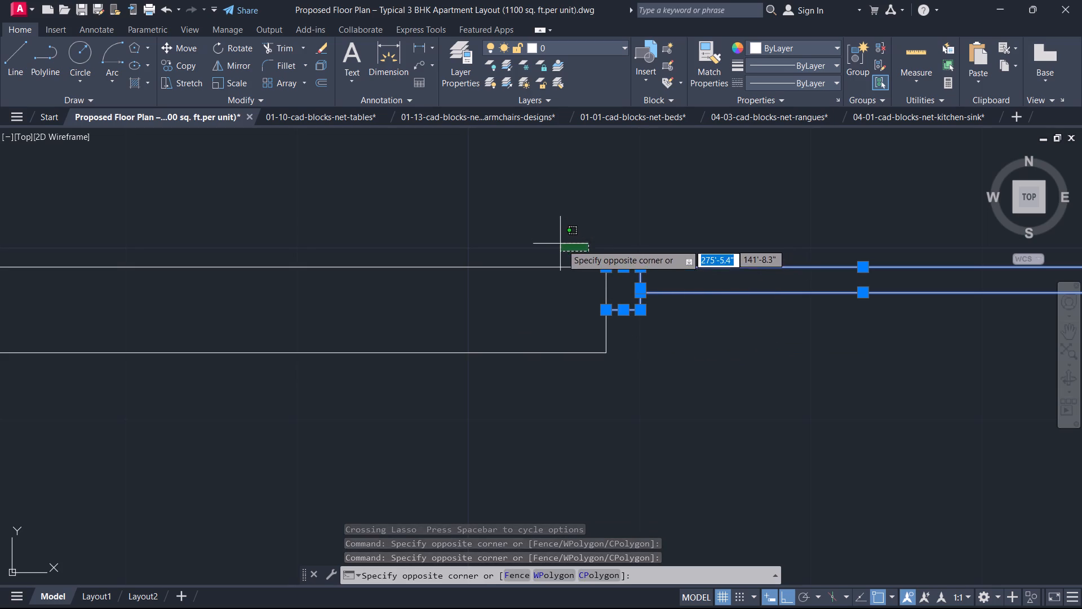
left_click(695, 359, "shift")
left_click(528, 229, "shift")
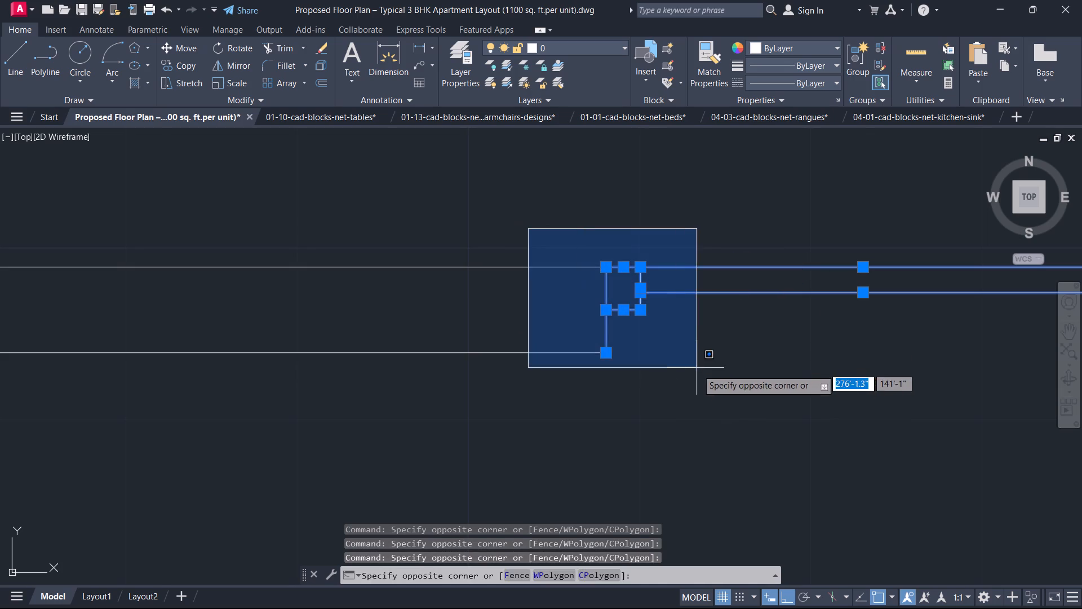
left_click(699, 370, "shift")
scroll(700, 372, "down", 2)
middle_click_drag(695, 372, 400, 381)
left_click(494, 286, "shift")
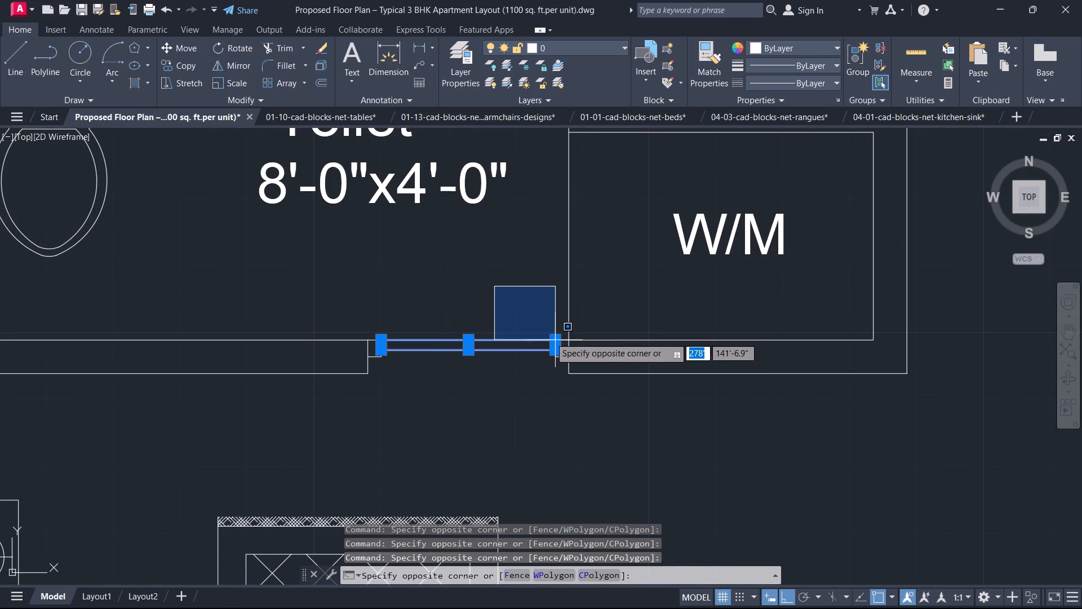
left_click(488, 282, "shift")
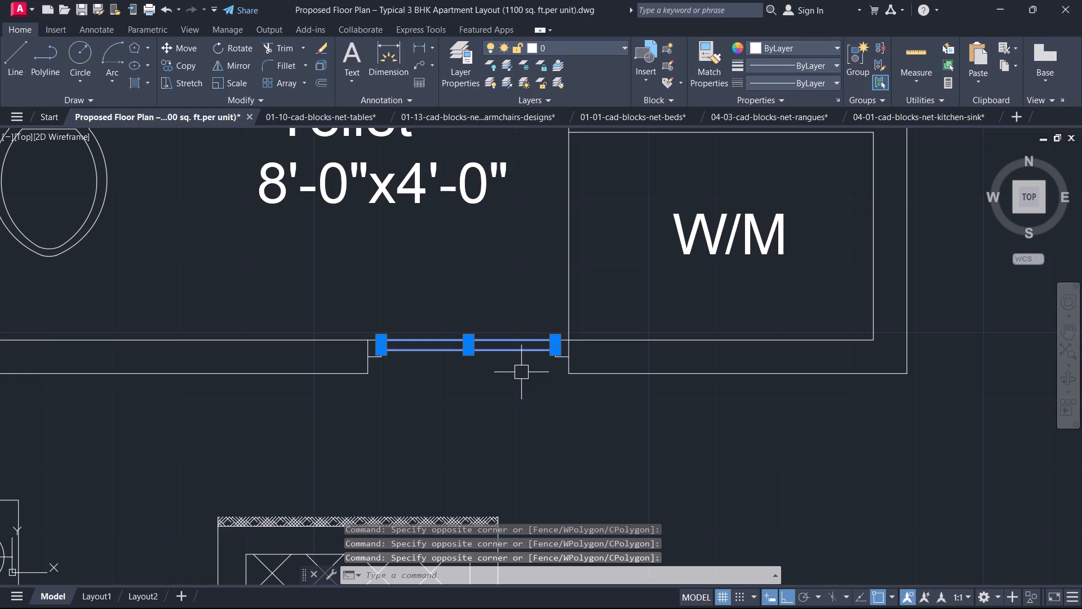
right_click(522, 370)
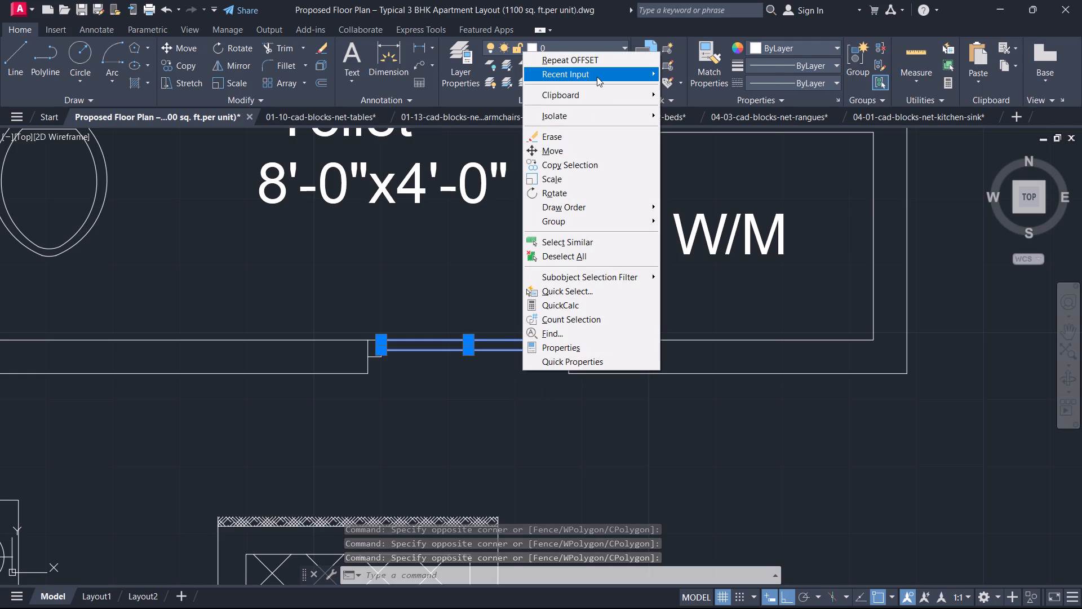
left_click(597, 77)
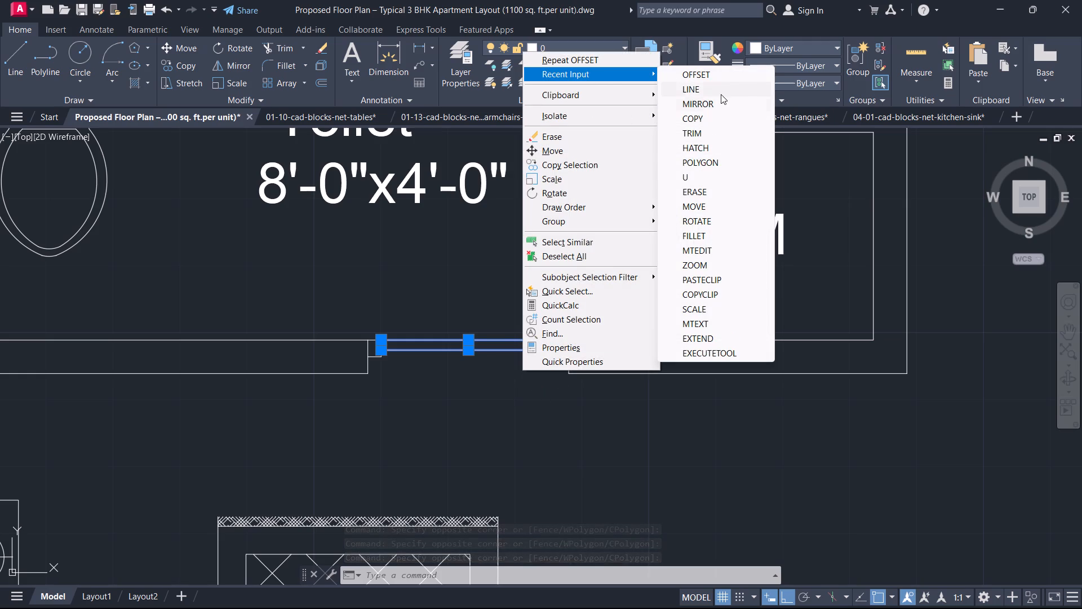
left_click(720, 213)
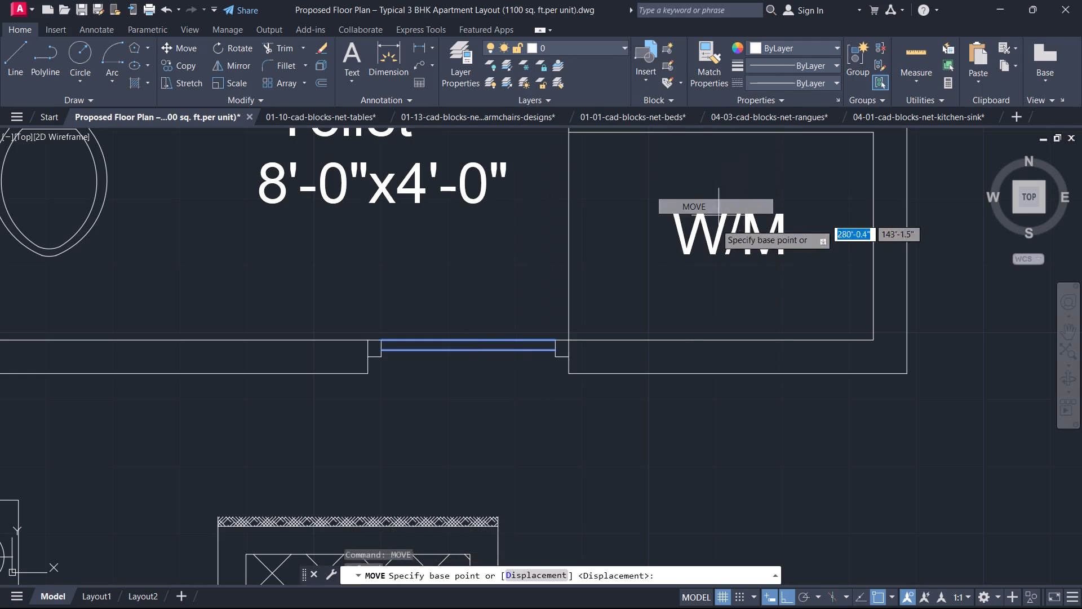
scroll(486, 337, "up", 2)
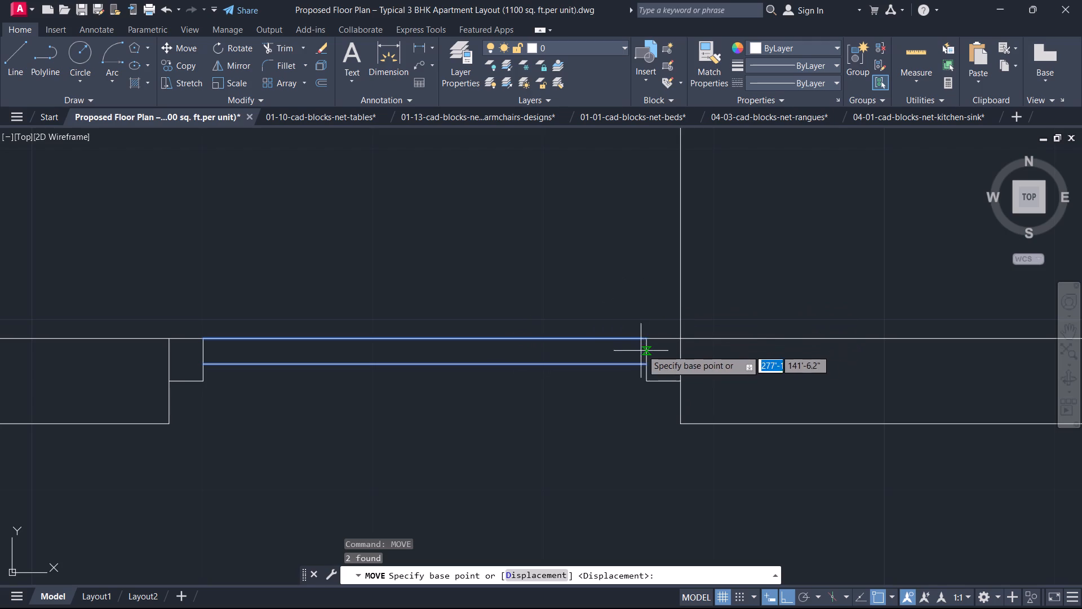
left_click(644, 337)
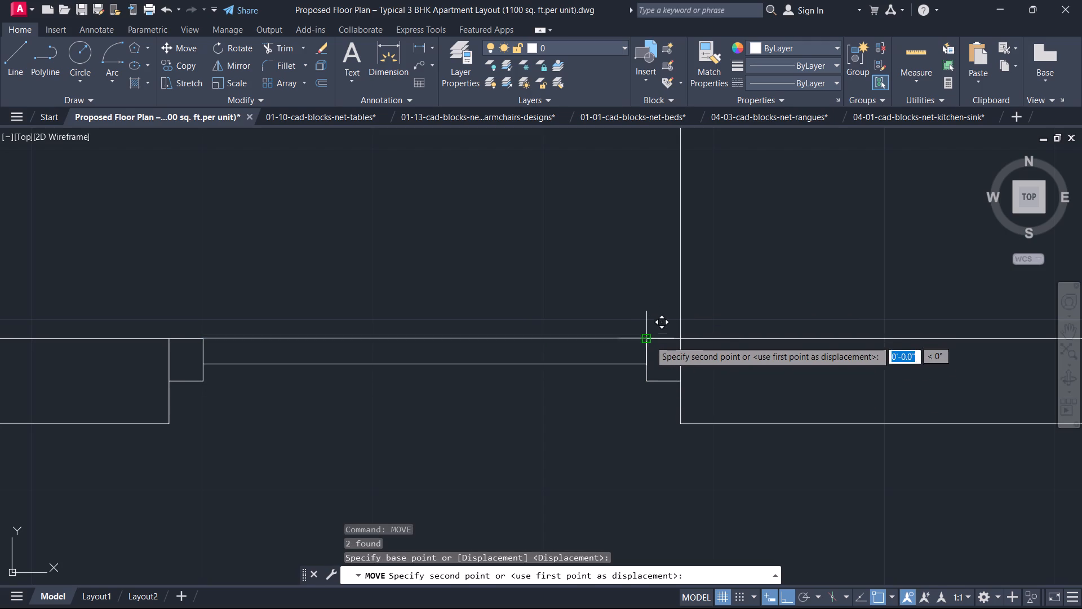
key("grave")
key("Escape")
Rotate the two door leaf lines by 270° about the upper inner corner of the W/M-side jamb, opening the door into the toilet.
left_click(588, 397)
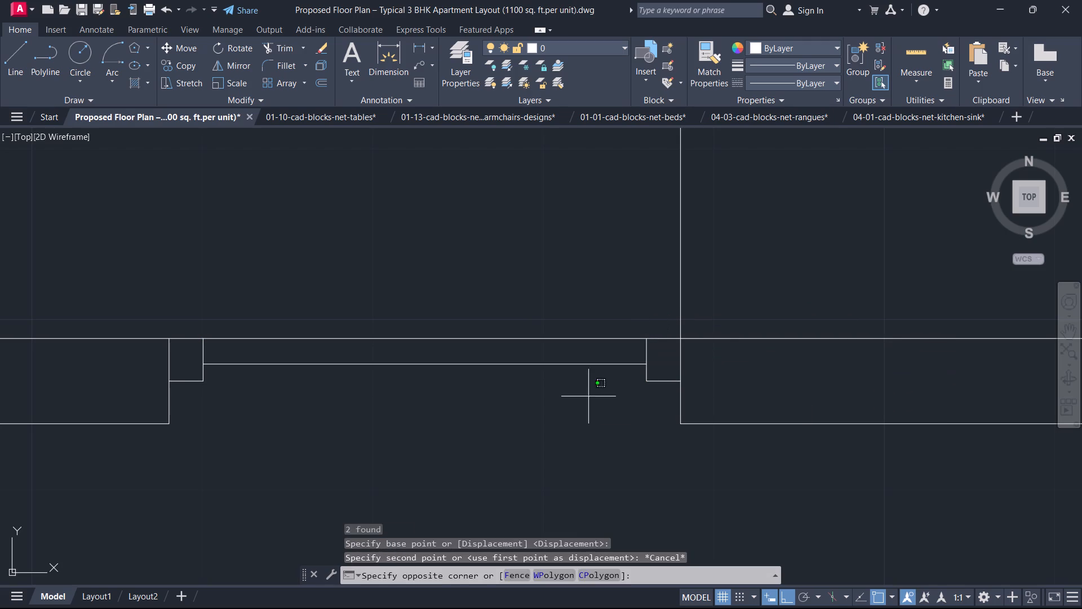
left_click(503, 269)
type("ro")
key("space")
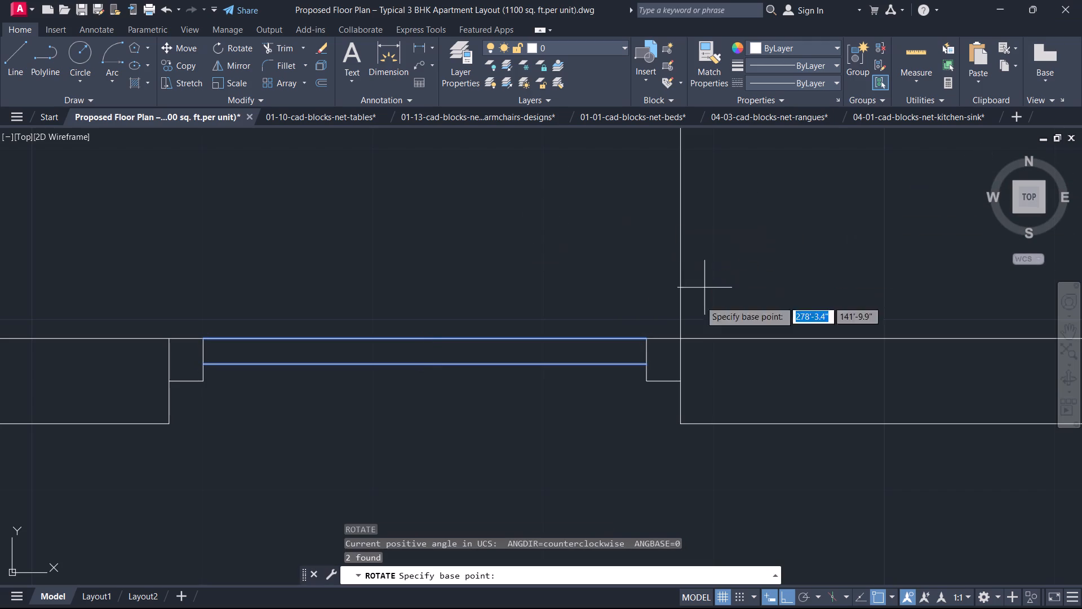
left_click(649, 342)
left_click(646, 391)
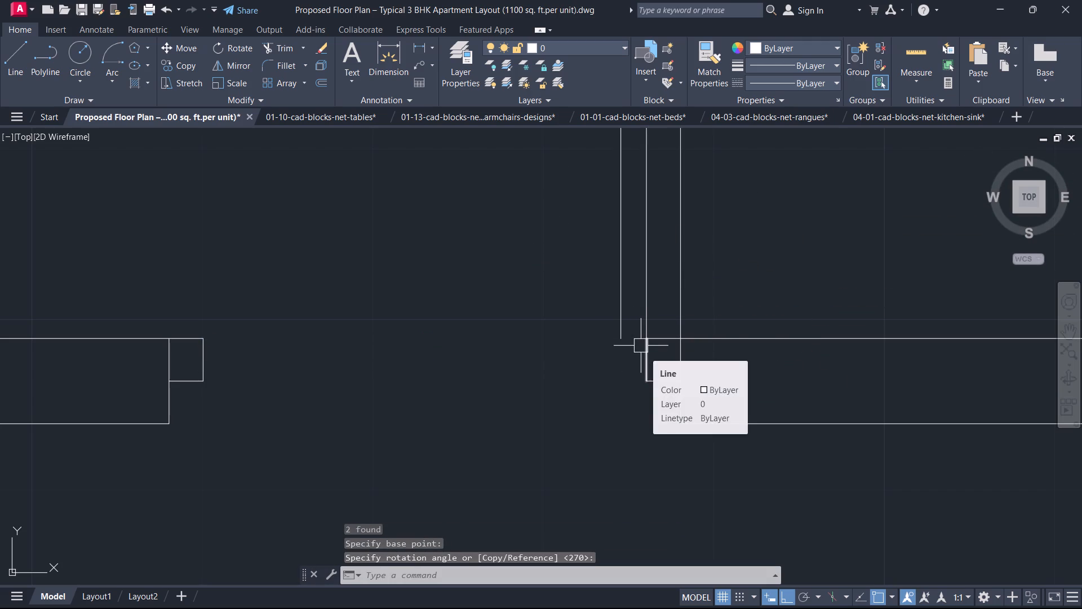
Move the lower toilet's "Toilet 8'-0"x4'-0"" label closer to the WC, clear of the door swing area.
middle_click_drag(638, 350, 561, 414)
scroll(561, 414, "down", 1)
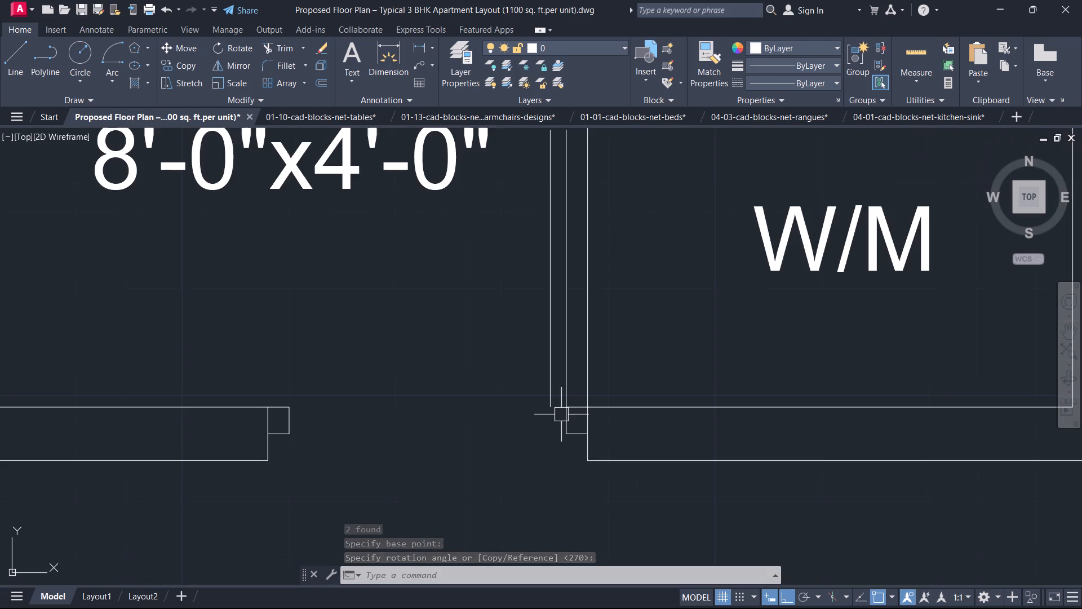
middle_click_drag(560, 414, 552, 435)
scroll(553, 422, "down", 1)
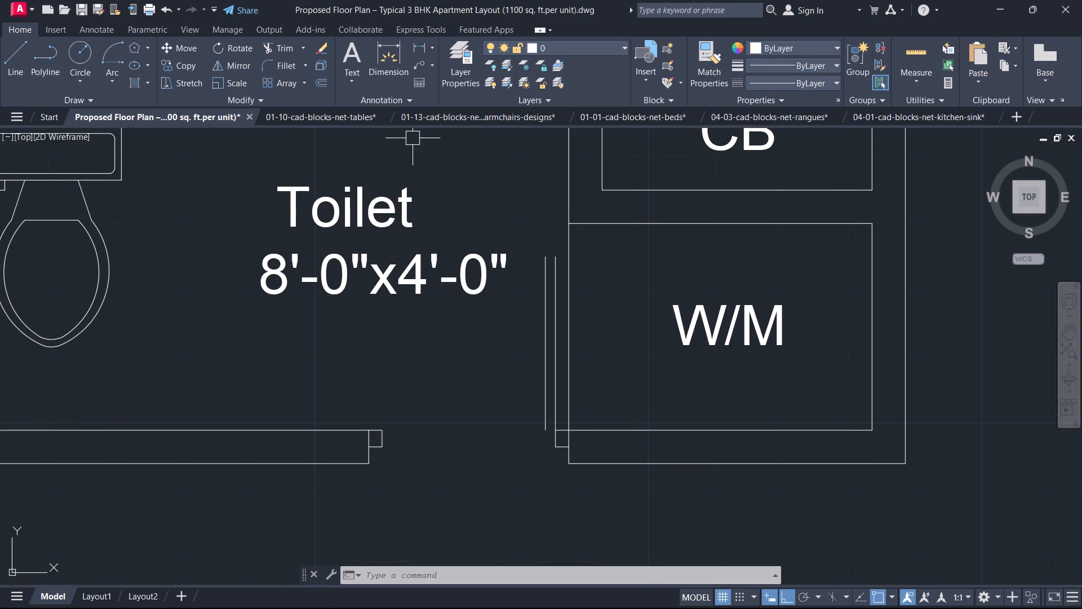
left_click(353, 322)
left_click(141, 138)
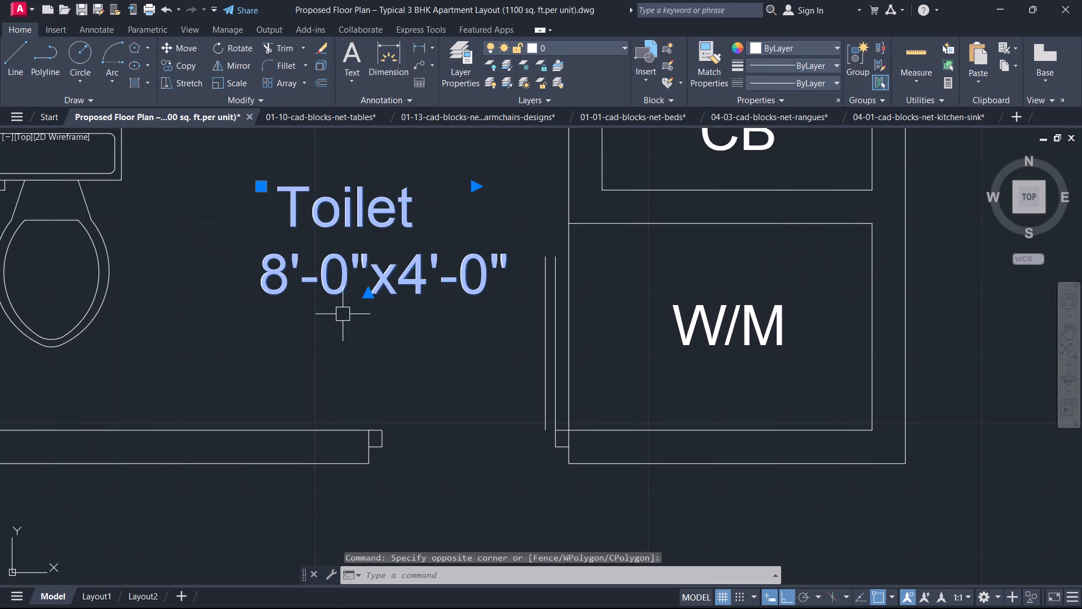
type("m")
key("space")
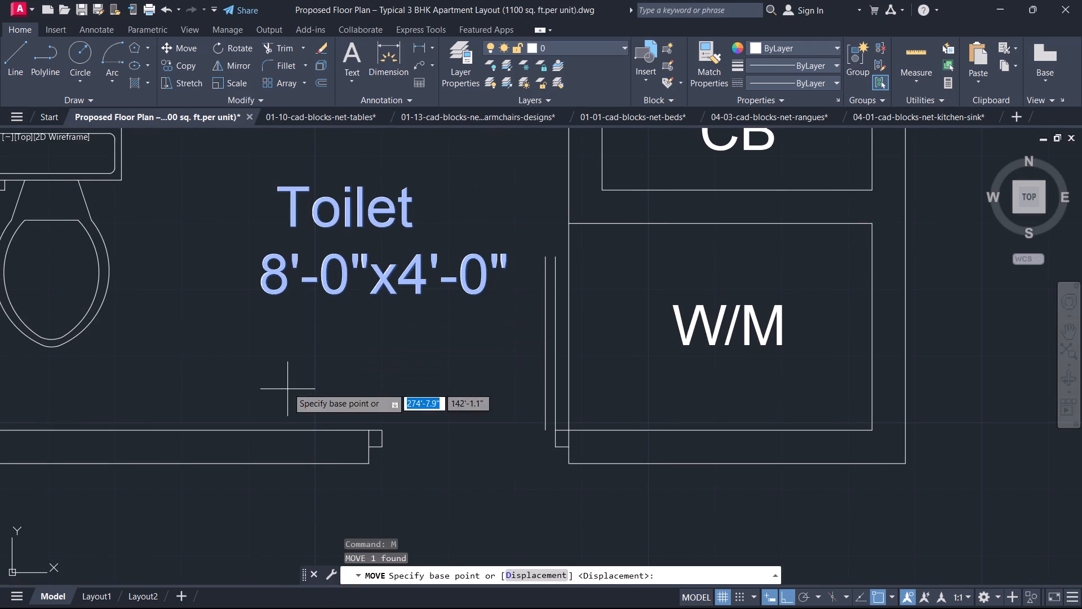
left_click(373, 249)
middle_click_drag(326, 199, 306, 377)
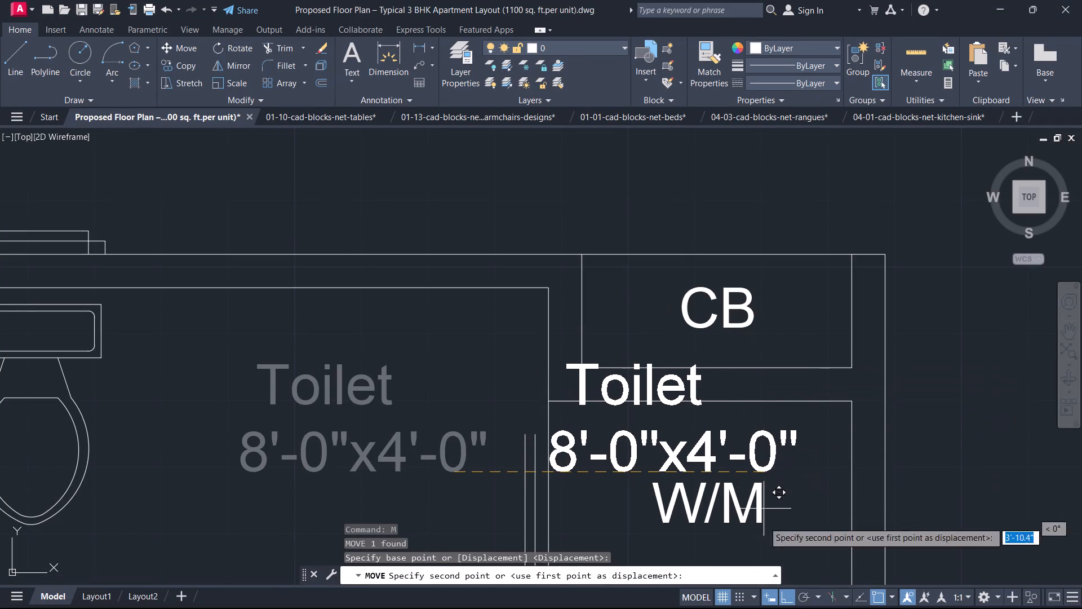
left_click(786, 595)
middle_click_drag(426, 422, 577, 324)
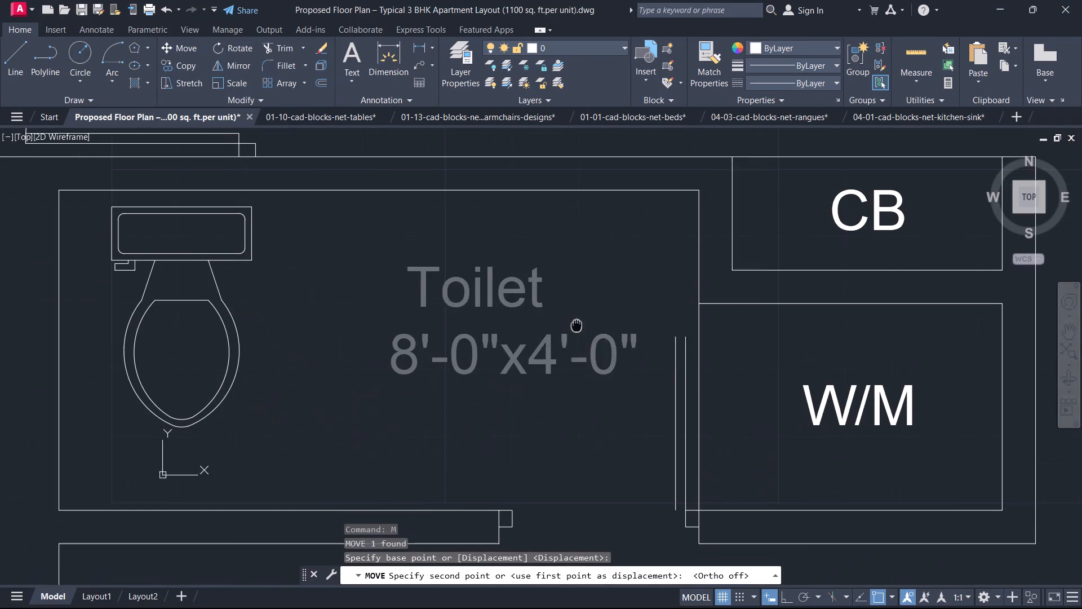
middle_click_drag(577, 324, 579, 324)
left_click(509, 344)
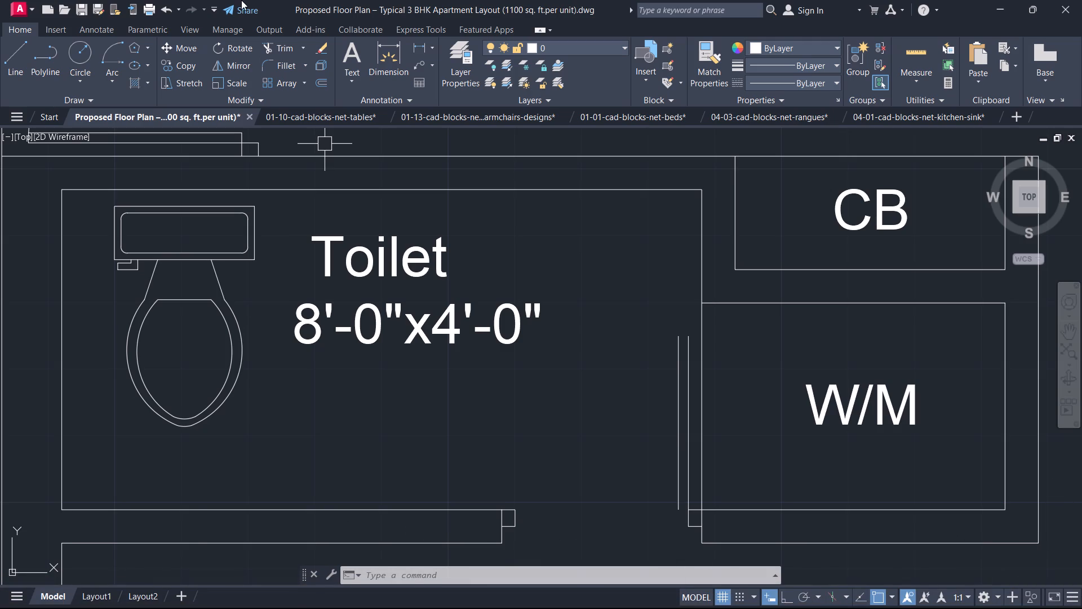
Draw the toilet door's swing arc from the open leaf's top end to the opposite jamb's upper corner, centred on the hinge corner.
left_click(117, 59)
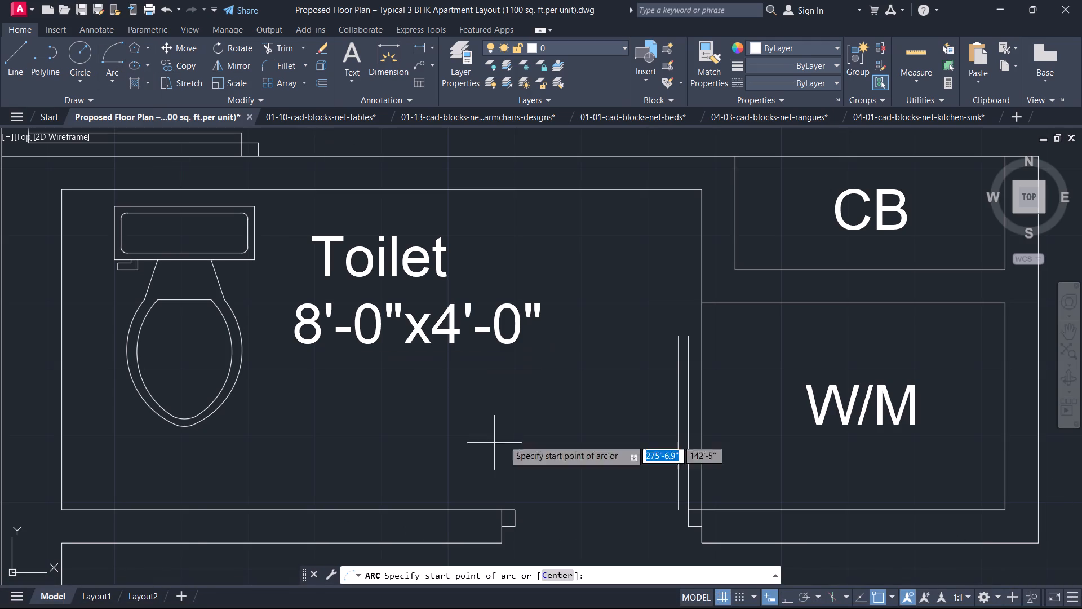
left_click(689, 338)
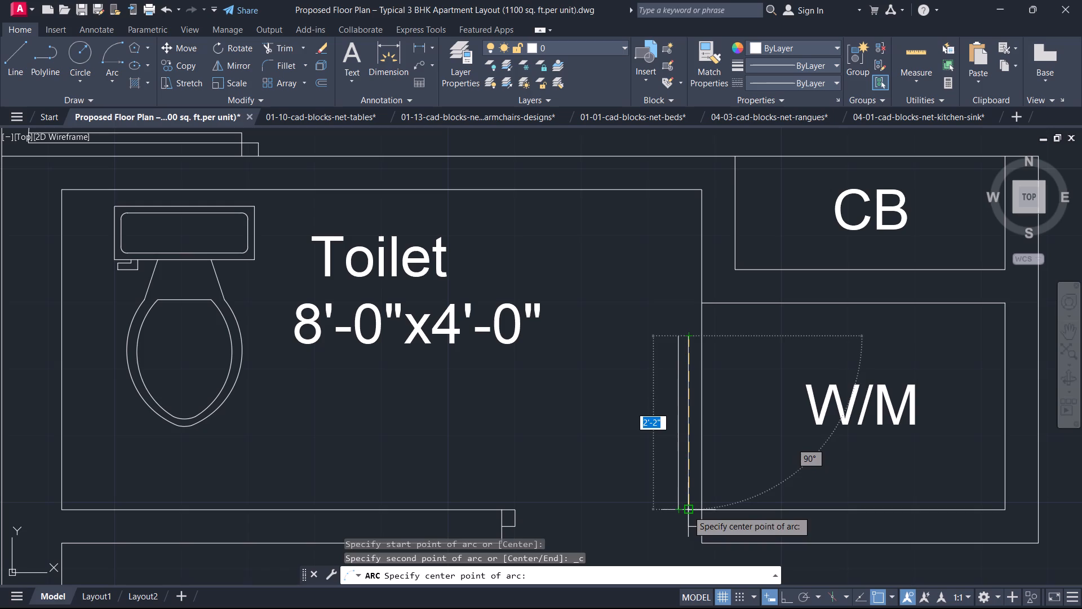
left_click(688, 510)
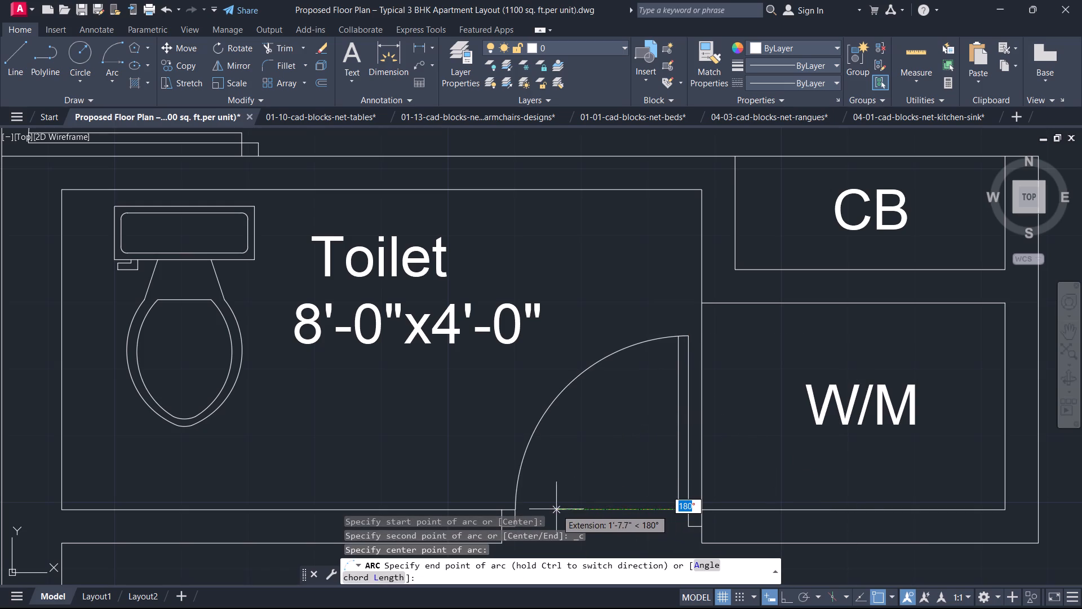
middle_click_drag(502, 501, 578, 409)
scroll(578, 409, "up", 2)
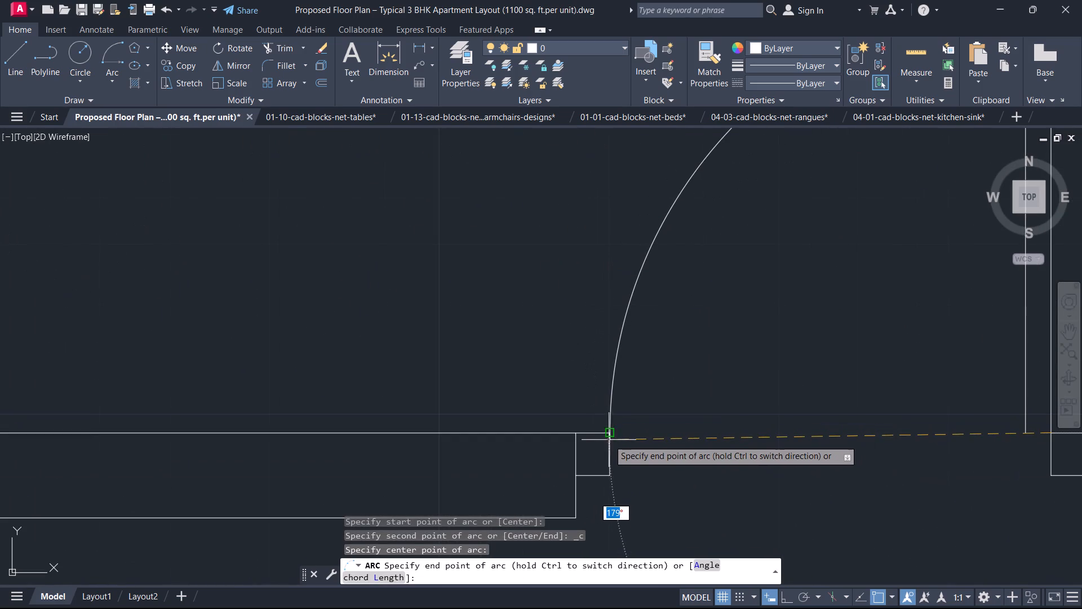
left_click(607, 436)
scroll(699, 398, "down", 3)
middle_click_drag(701, 397, 492, 453)
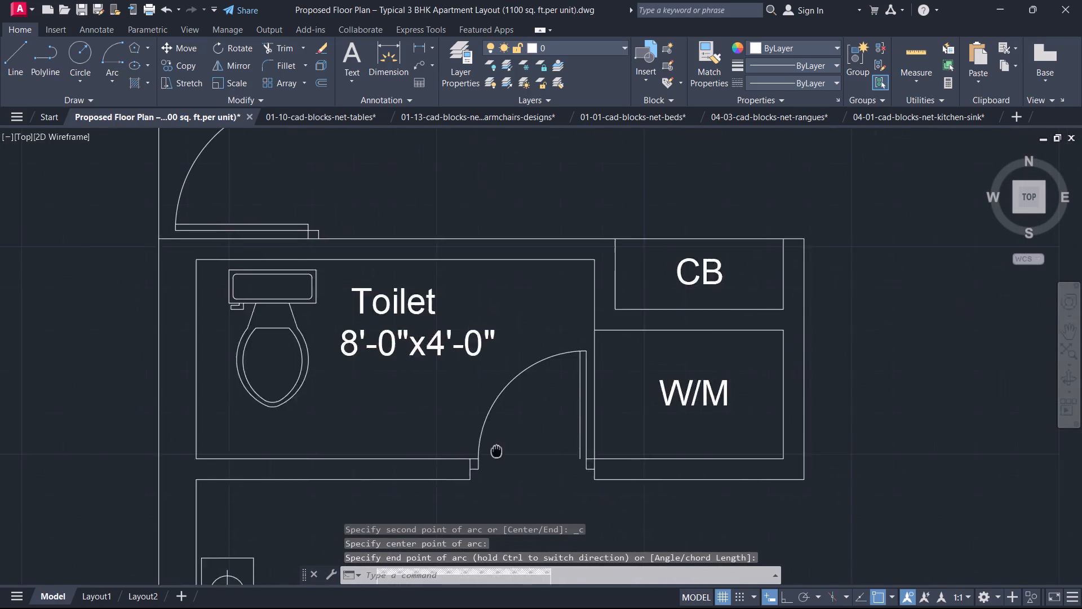
Close the toilet door leaf's hinge end with a 1.5" line from the W/M-side jamb's upper inner corner to the leaf's second edge.
middle_click_drag(492, 453, 486, 456)
scroll(512, 420, "up", 3)
scroll(570, 452, "down", 2)
scroll(597, 523, "up", 1)
middle_click_drag(597, 523, 655, 295)
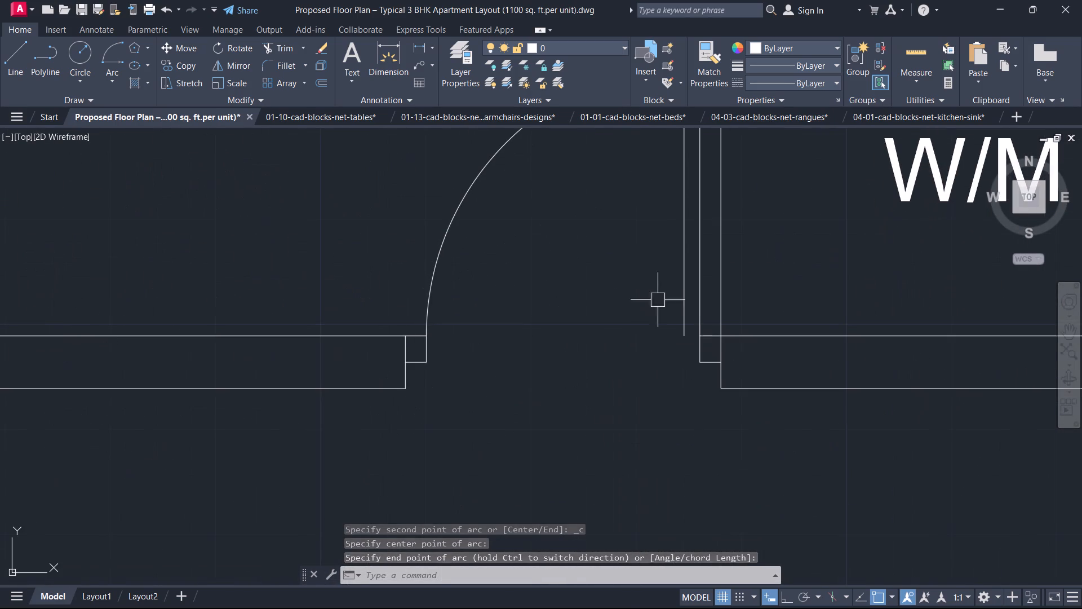
right_click(624, 310)
left_click(681, 340)
left_click(684, 334)
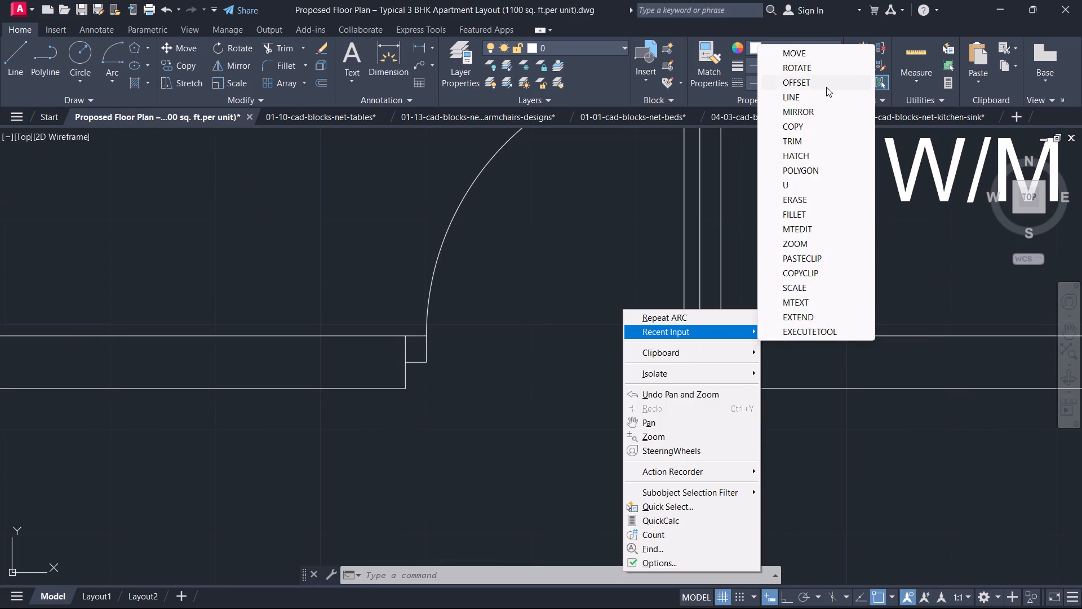
left_click(825, 90)
scroll(712, 342, "up", 4)
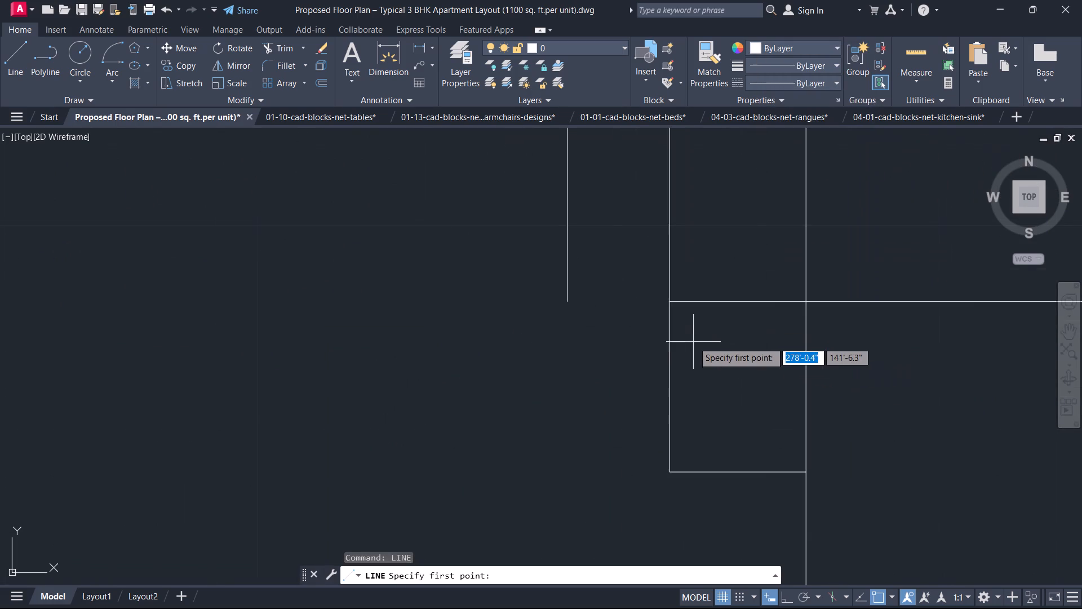
left_click(671, 304)
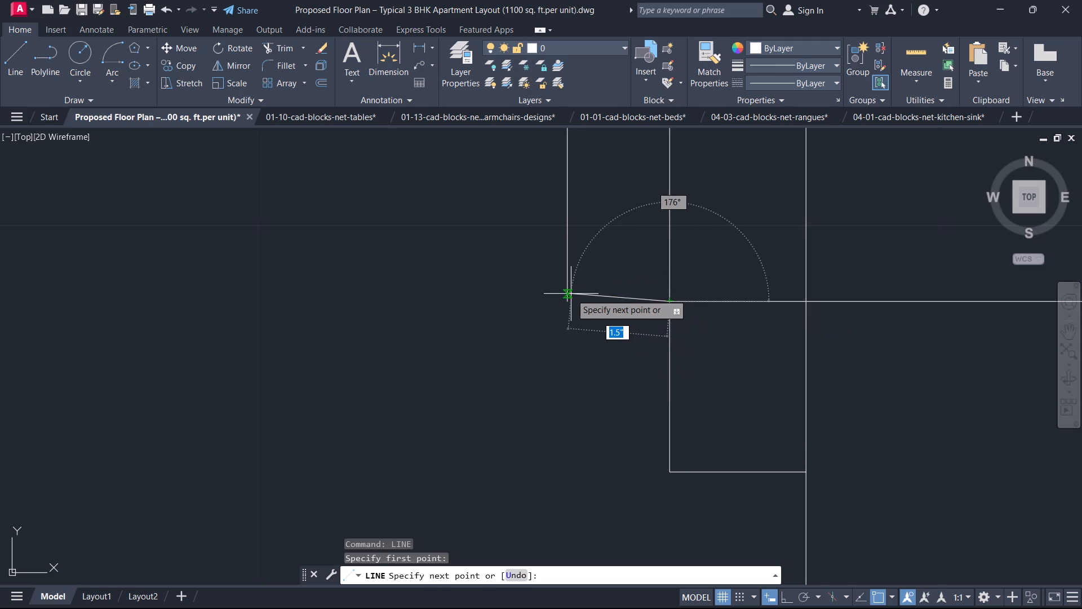
left_click(574, 302)
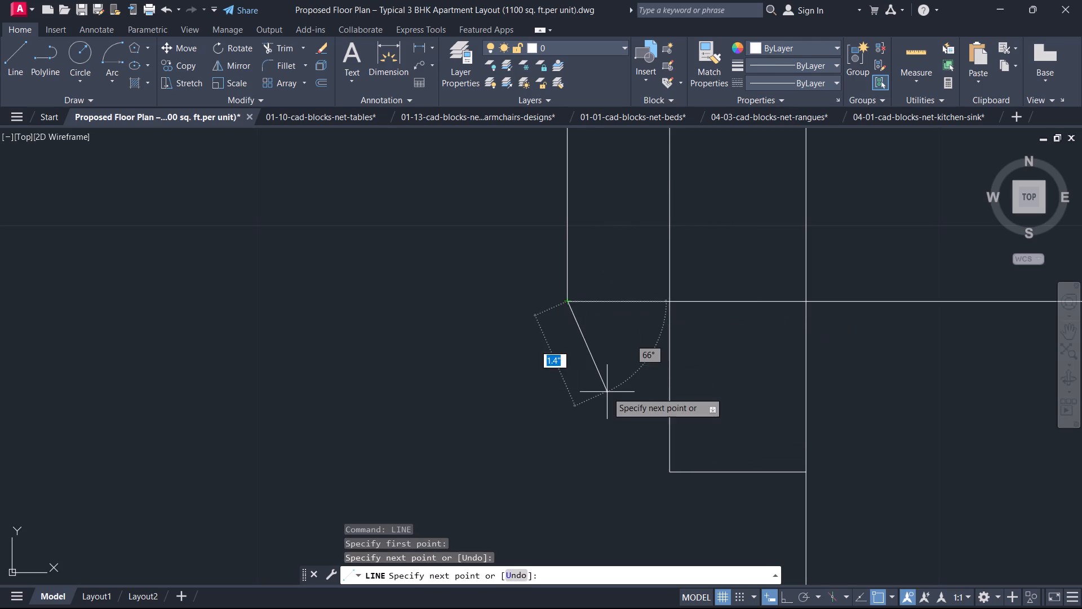
scroll(607, 392, "down", 3)
middle_click_drag(607, 392, 614, 401)
key("Escape")
Trim the part of the toilet door leaf's inner edge that projects above the swing arc.
scroll(632, 311, "down", 3)
middle_click_drag(632, 311, 686, 428)
scroll(665, 360, "up", 3)
scroll(725, 400, "up", 4)
scroll(801, 382, "up", 3)
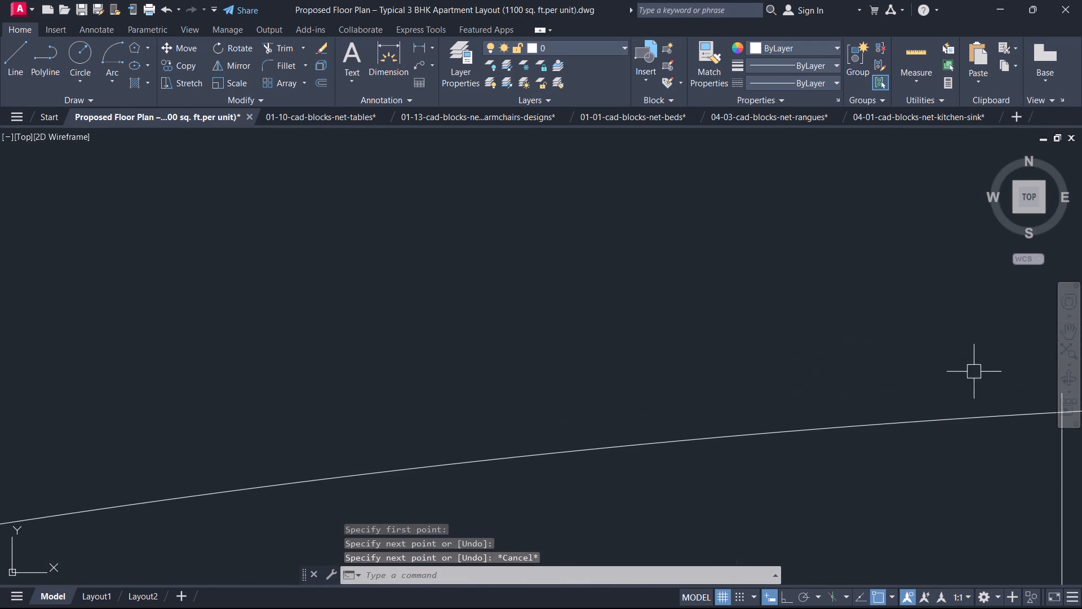
middle_click_drag(978, 374, 0, 361)
scroll(966, 376, "up", 1)
scroll(60, 401, "up", 1)
middle_click_drag(76, 408, 216, 396)
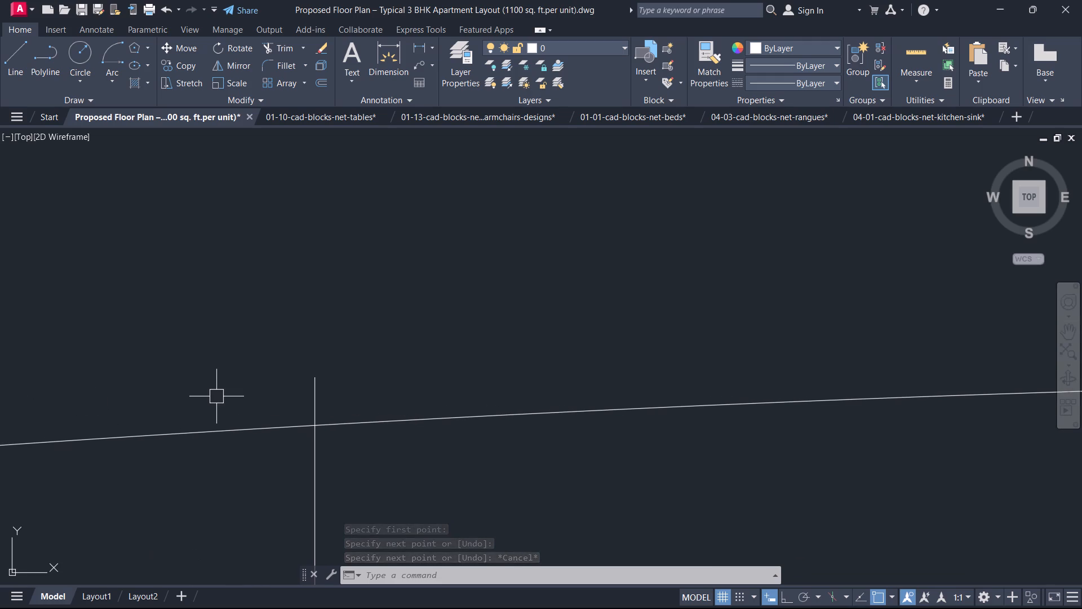
key("t")
key("r")
key("space")
left_click(218, 406)
left_click(343, 400)
key("Escape")
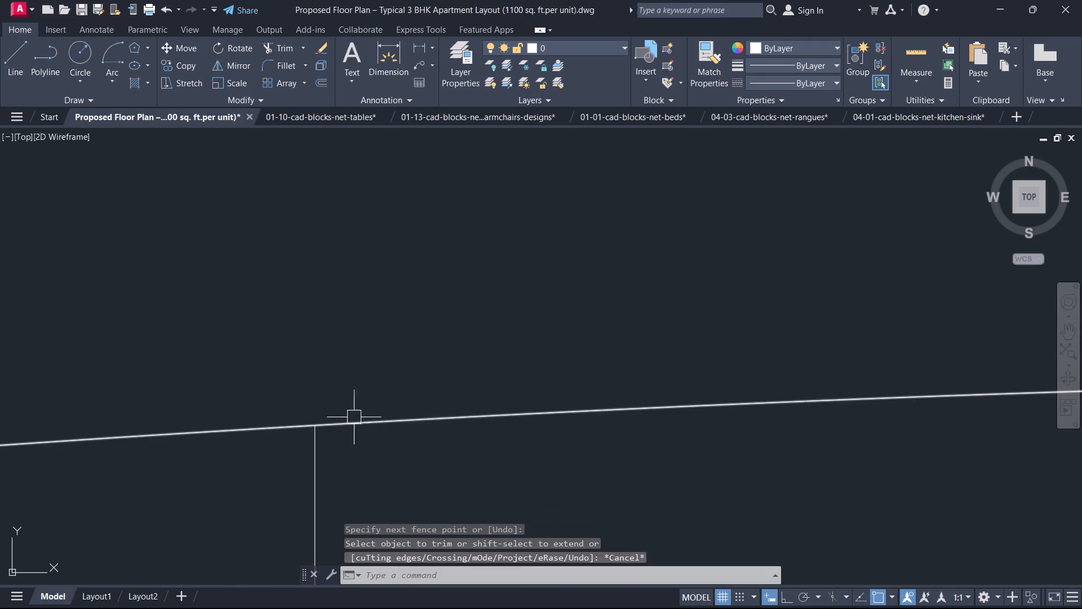
Examine the lower toilet's door and look over the lower apartment's remaining door openings.
scroll(345, 435, "down", 2)
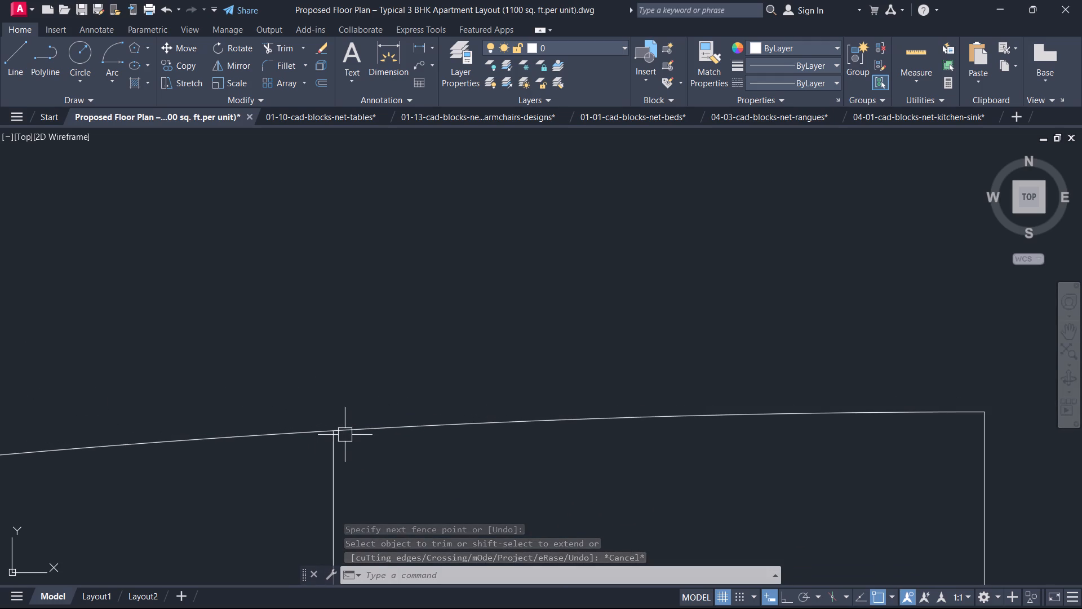
scroll(345, 435, "down", 2)
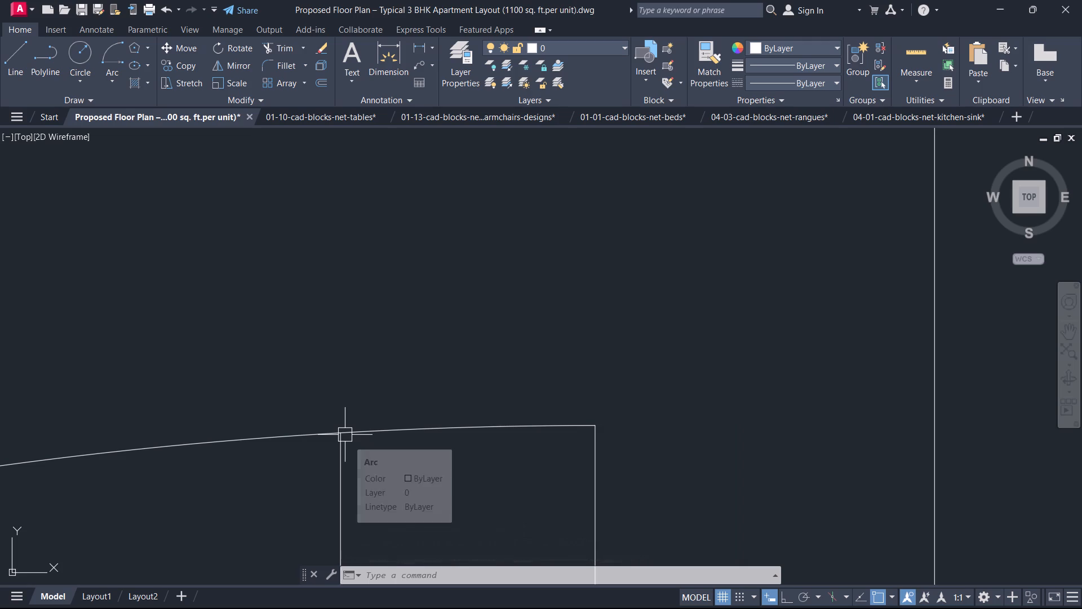
scroll(345, 435, "down", 4)
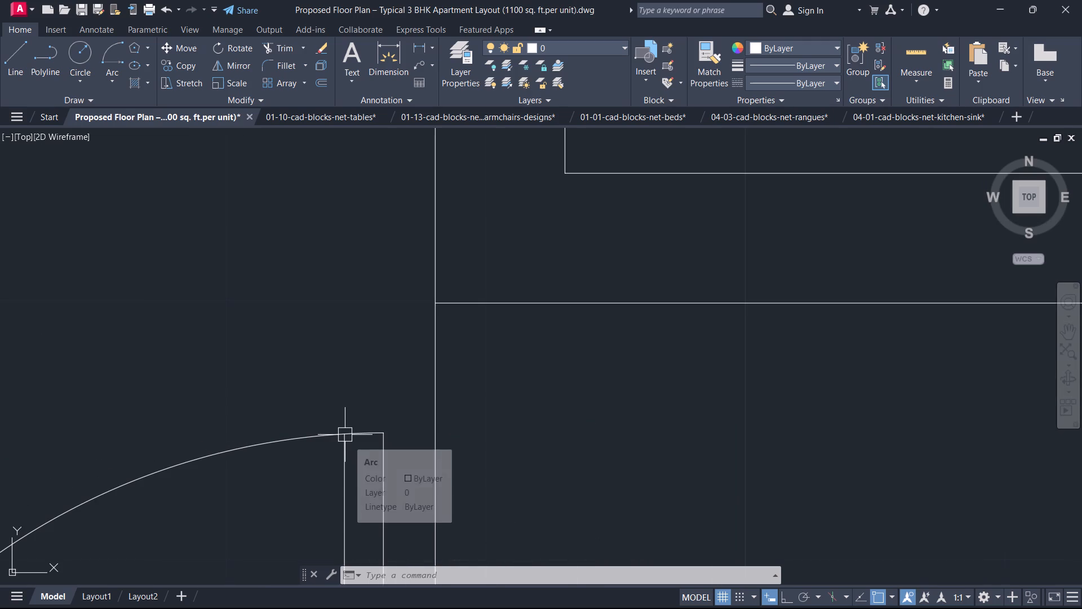
middle_click_drag(345, 435, 479, 334)
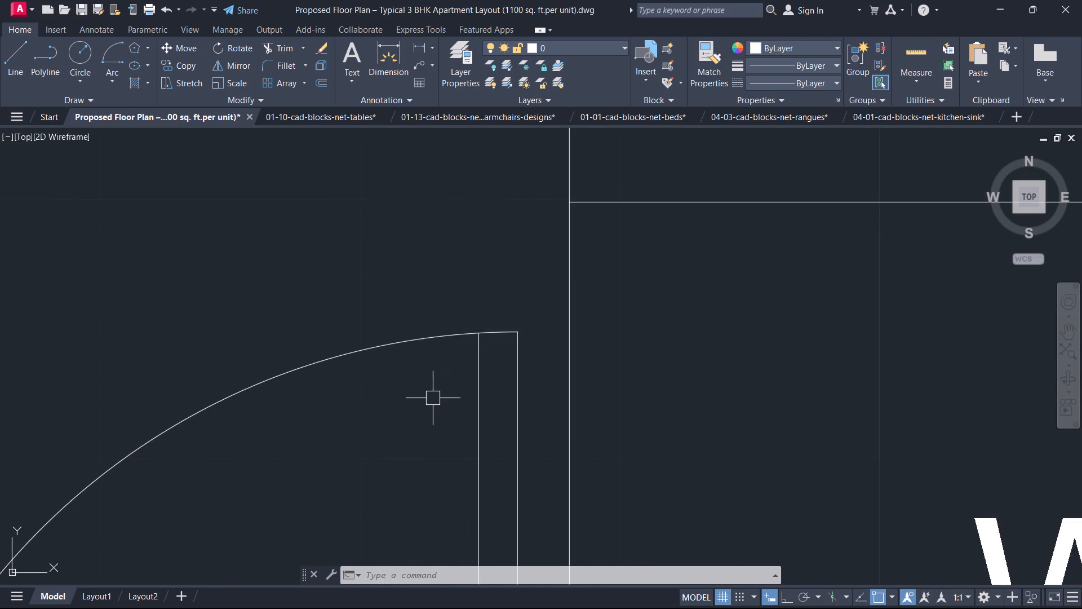
scroll(432, 398, "down", 2)
middle_click_drag(438, 424, 494, 302)
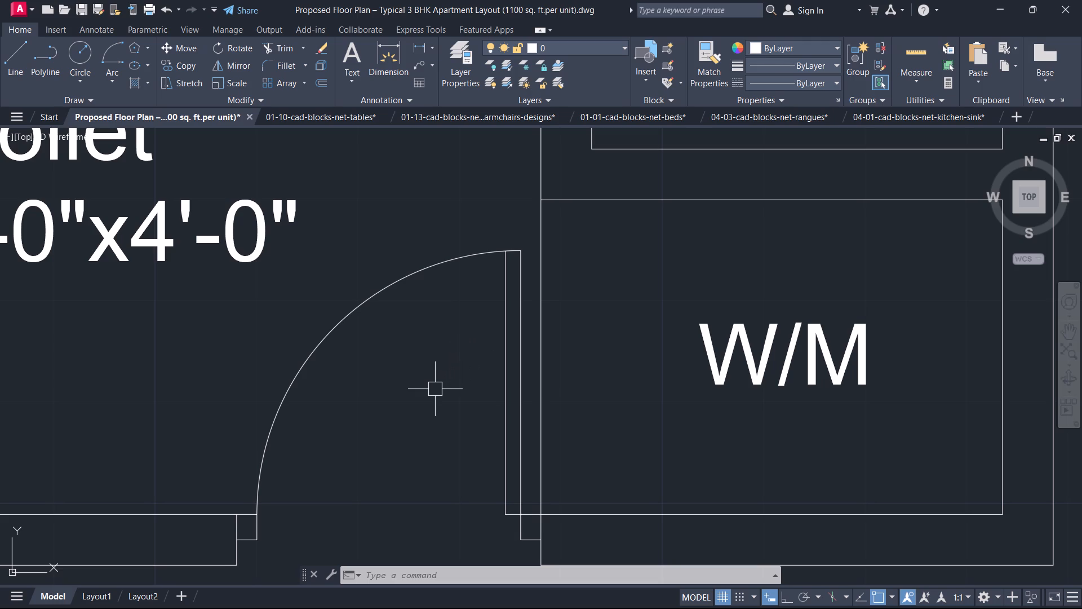
scroll(435, 390, "down", 4)
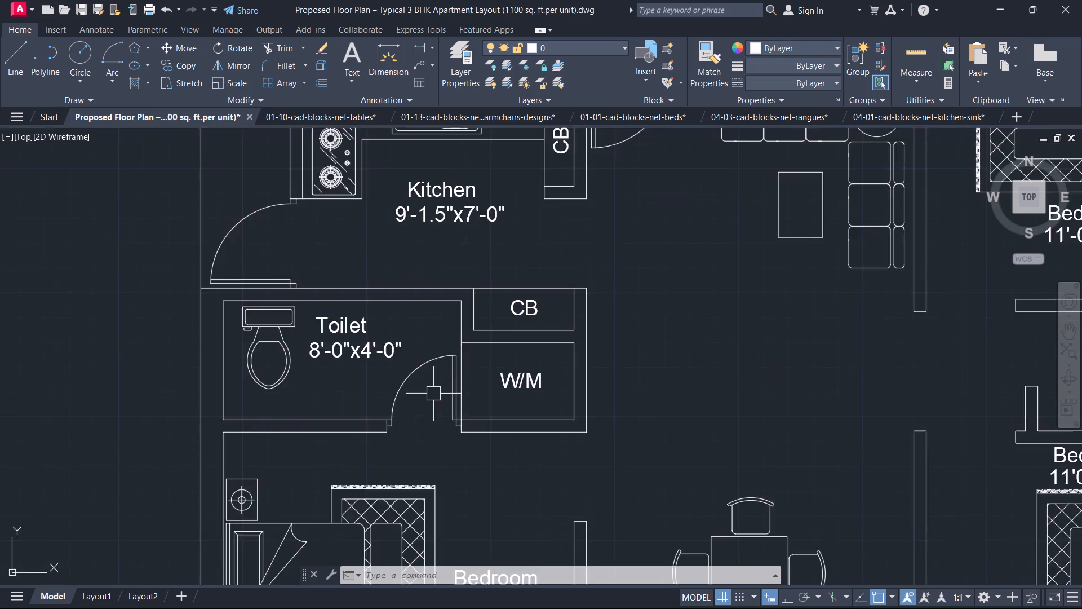
scroll(432, 395, "down", 2)
middle_click_drag(437, 419, 465, 339)
middle_click_drag(461, 273, 453, 350)
scroll(504, 414, "down", 2)
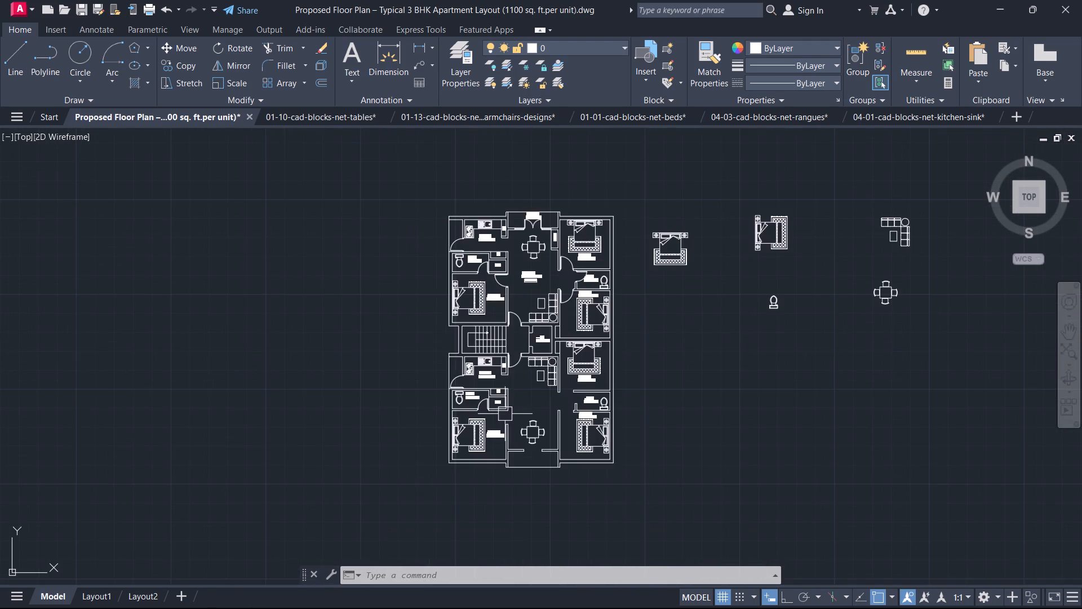
scroll(505, 275, "up", 1)
middle_click_drag(472, 444, 491, 371)
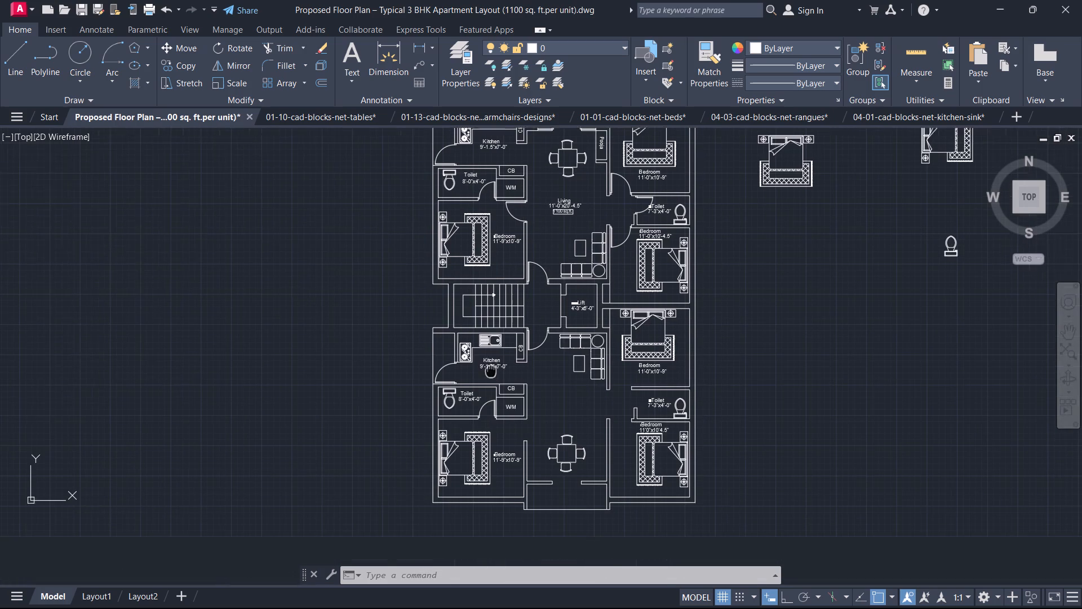
middle_click_drag(491, 371, 495, 365)
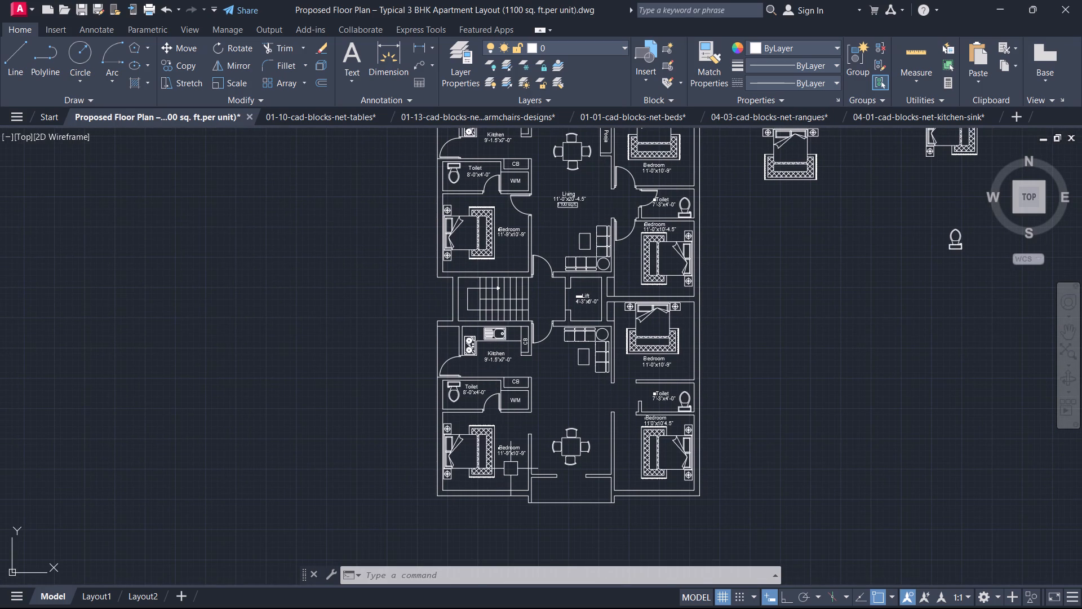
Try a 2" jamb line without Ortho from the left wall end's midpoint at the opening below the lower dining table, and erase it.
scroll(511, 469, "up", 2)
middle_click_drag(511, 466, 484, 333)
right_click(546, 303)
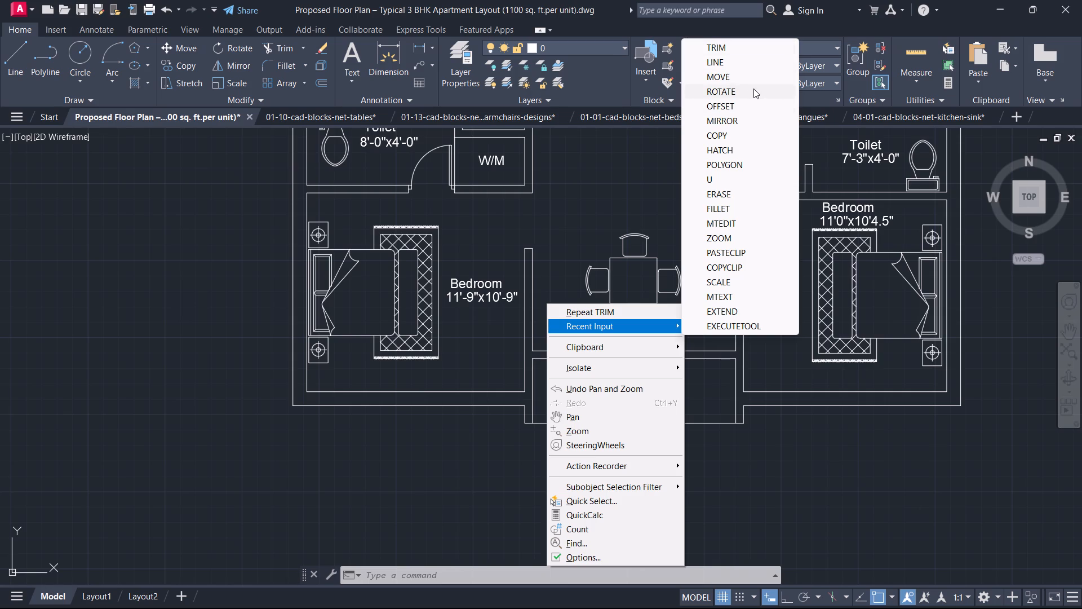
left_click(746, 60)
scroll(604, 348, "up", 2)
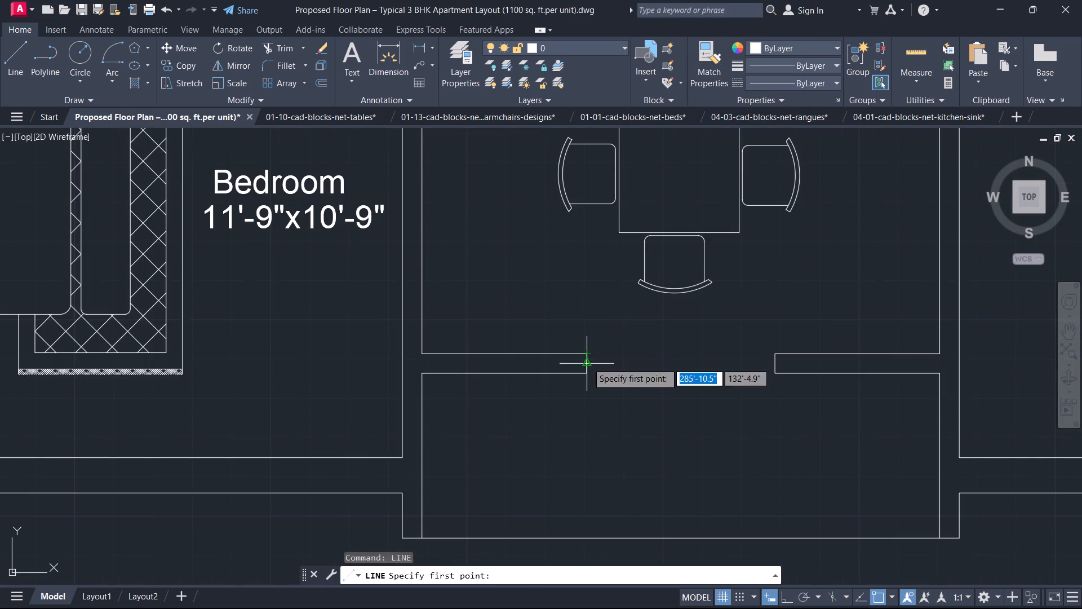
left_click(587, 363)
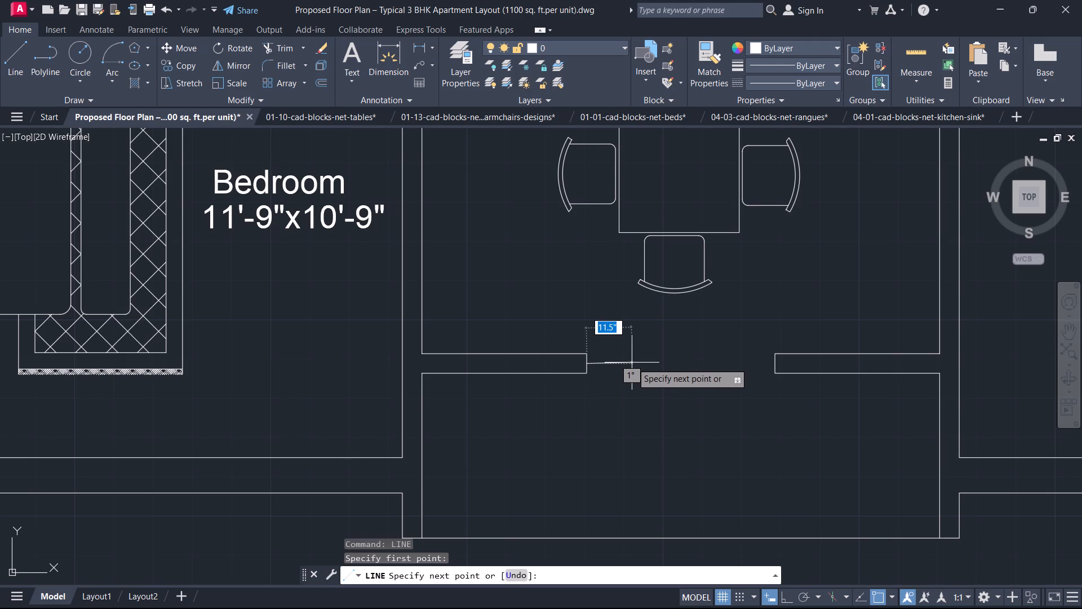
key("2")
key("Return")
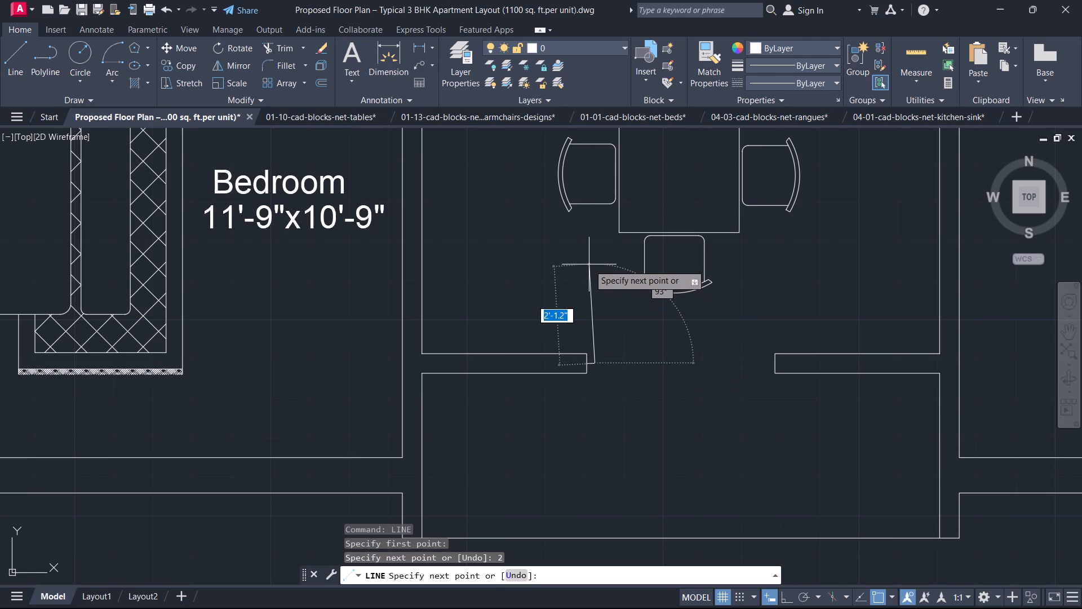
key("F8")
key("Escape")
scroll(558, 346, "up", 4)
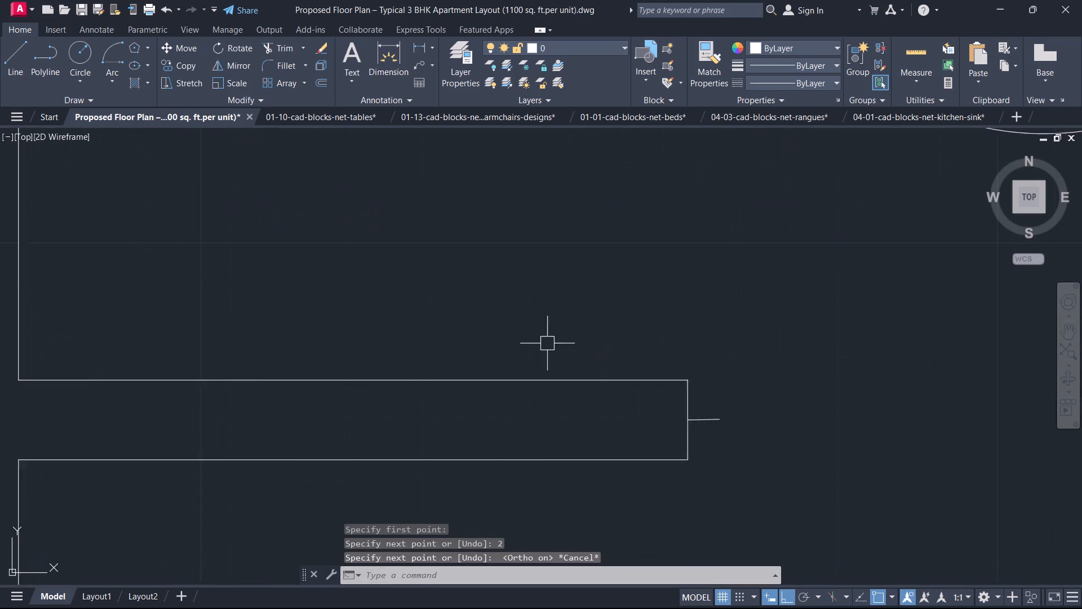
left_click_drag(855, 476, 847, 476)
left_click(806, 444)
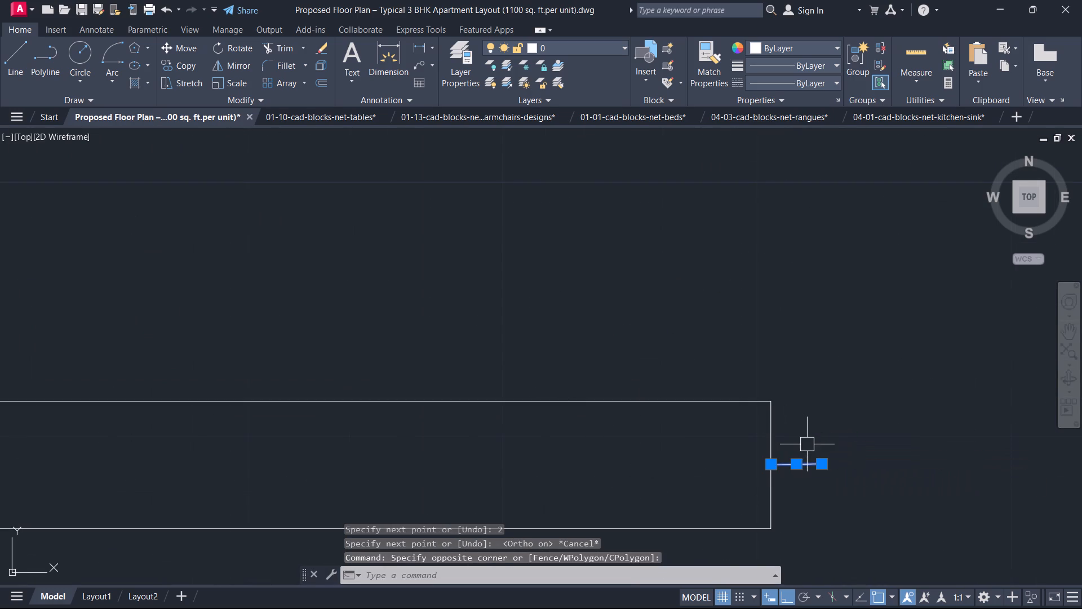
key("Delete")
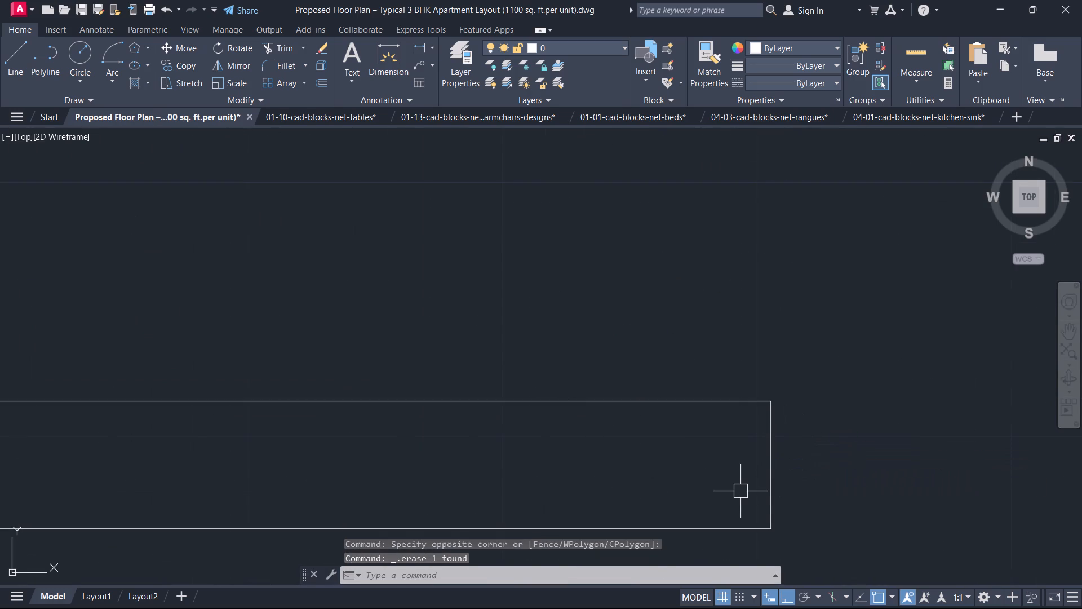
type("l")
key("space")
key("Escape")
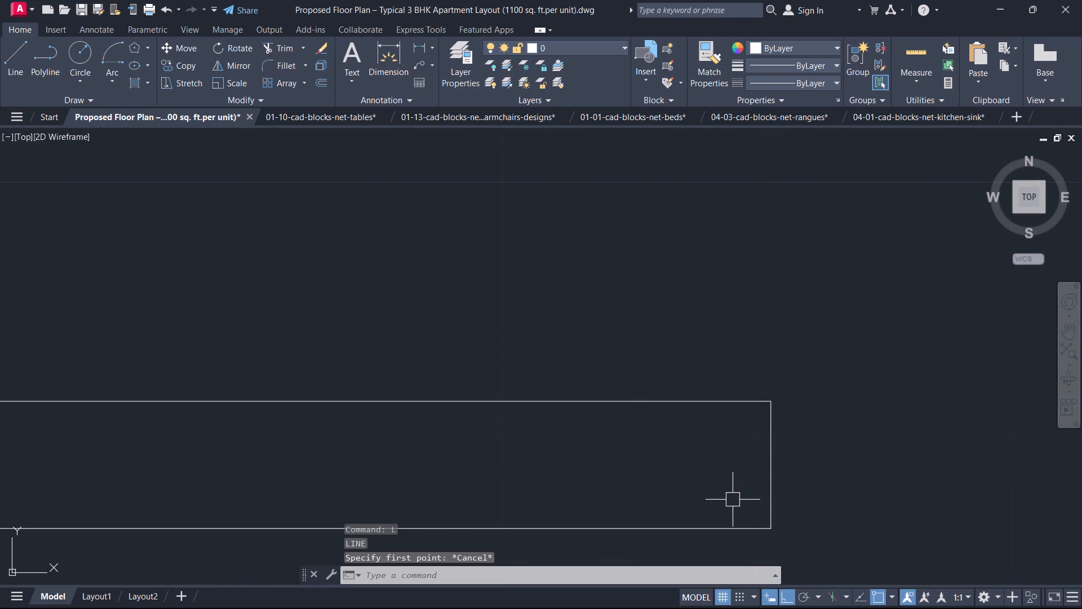
From the same wall end's midpoint, draw jamb lines 2" into the opening, 1.5" up, and back to the wall's upper corner.
key("space")
left_click(773, 461)
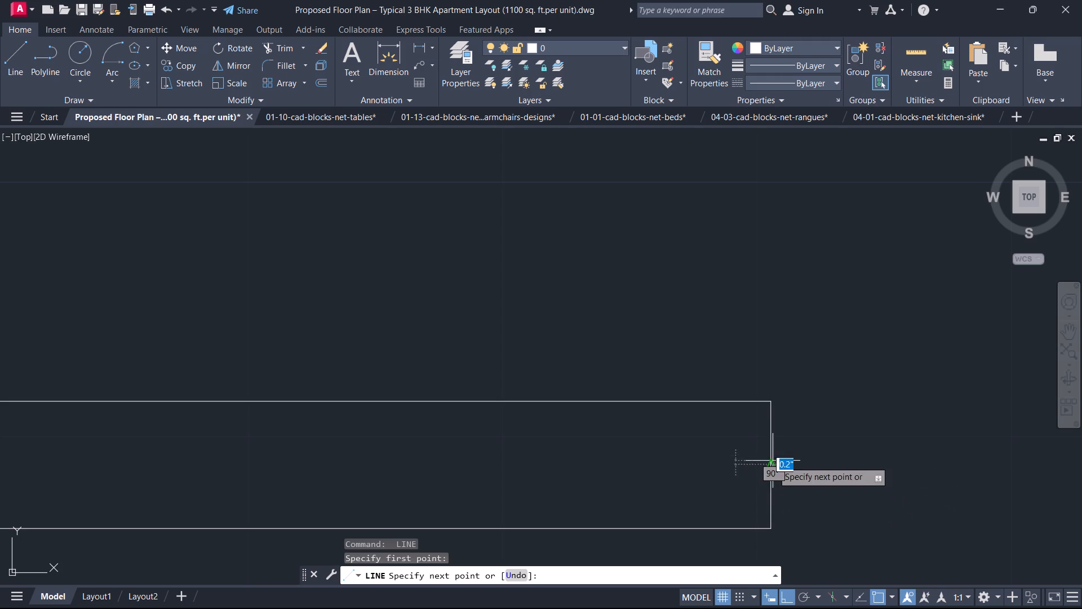
key("2")
key("Return")
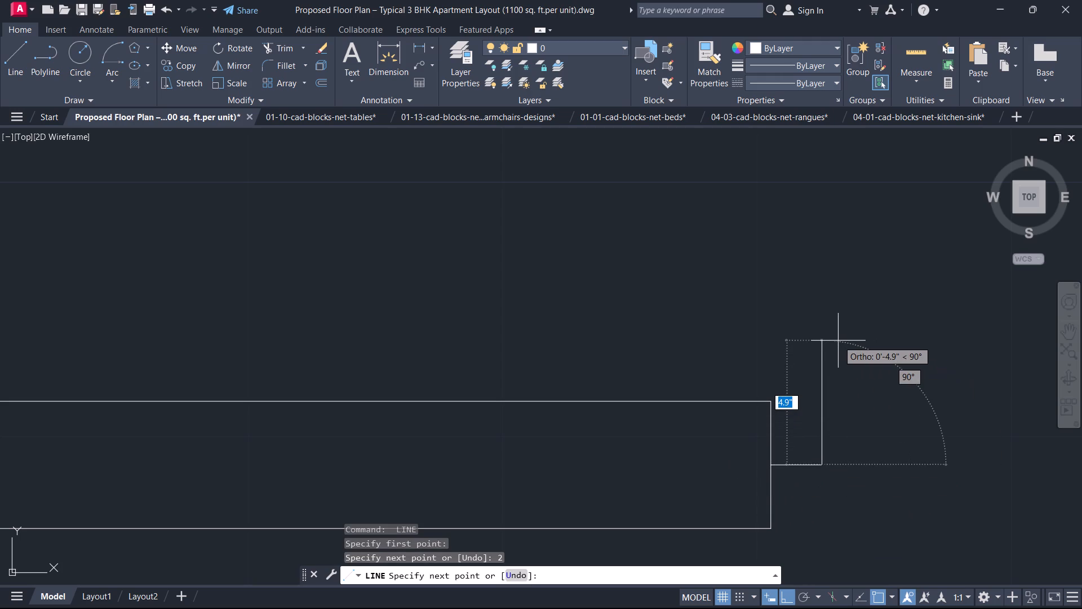
type("1.5")
key("Return")
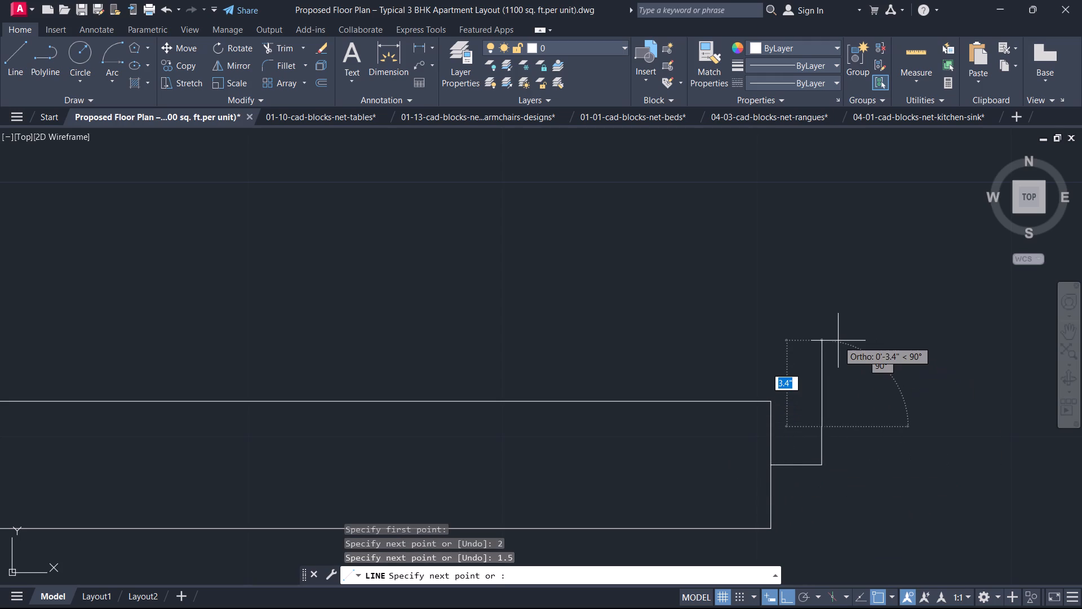
left_click(770, 403)
key("Escape")
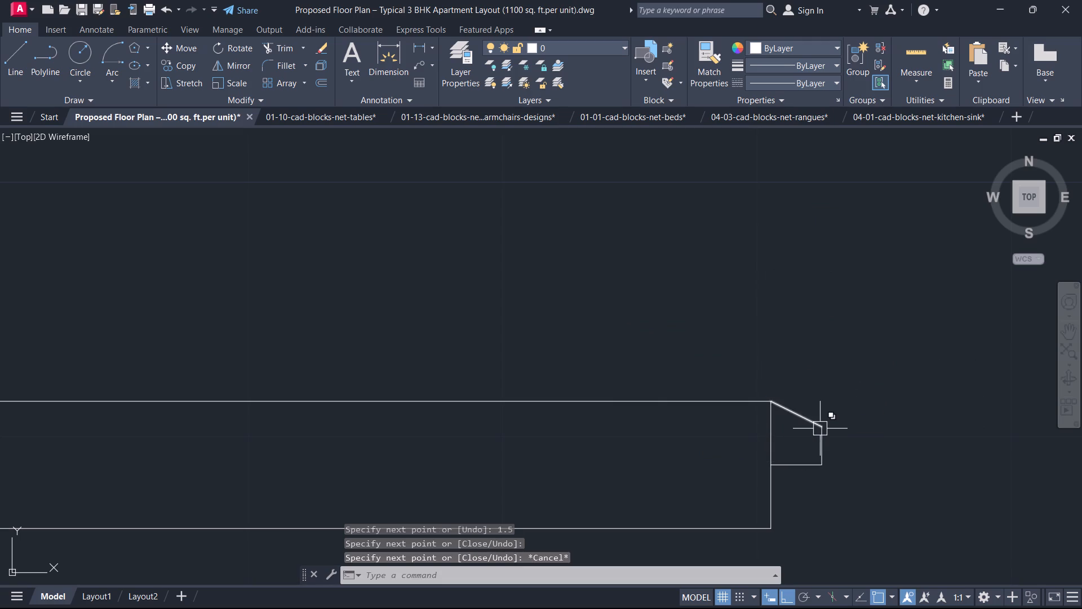
Square off the jamb by stretching its vertical edge up about 1" to the wall's upper face and the slanted line's end to match.
left_click(820, 429)
left_click(819, 429)
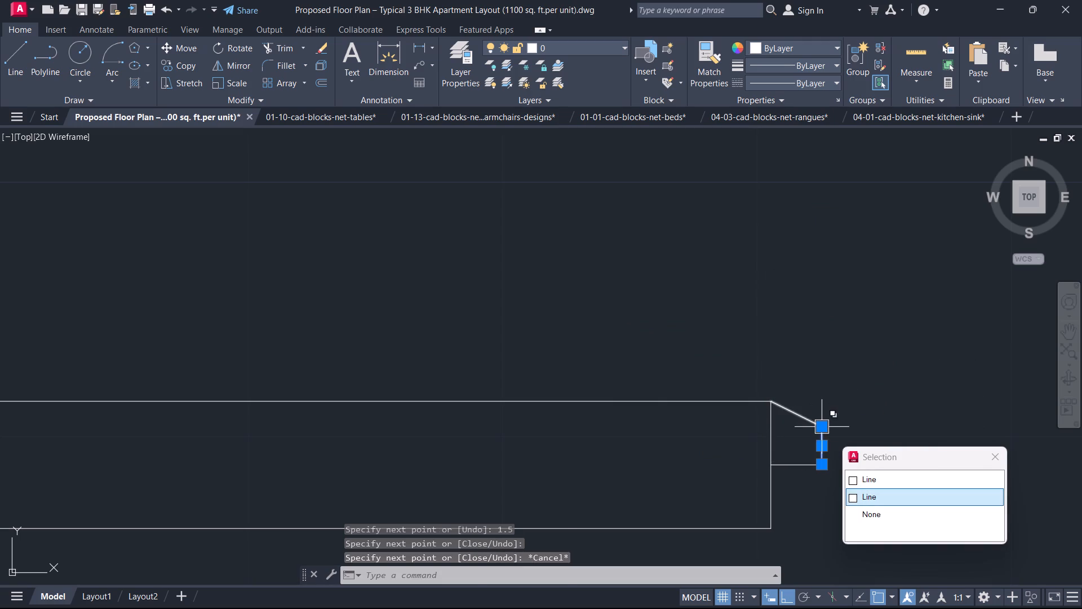
left_click(821, 426)
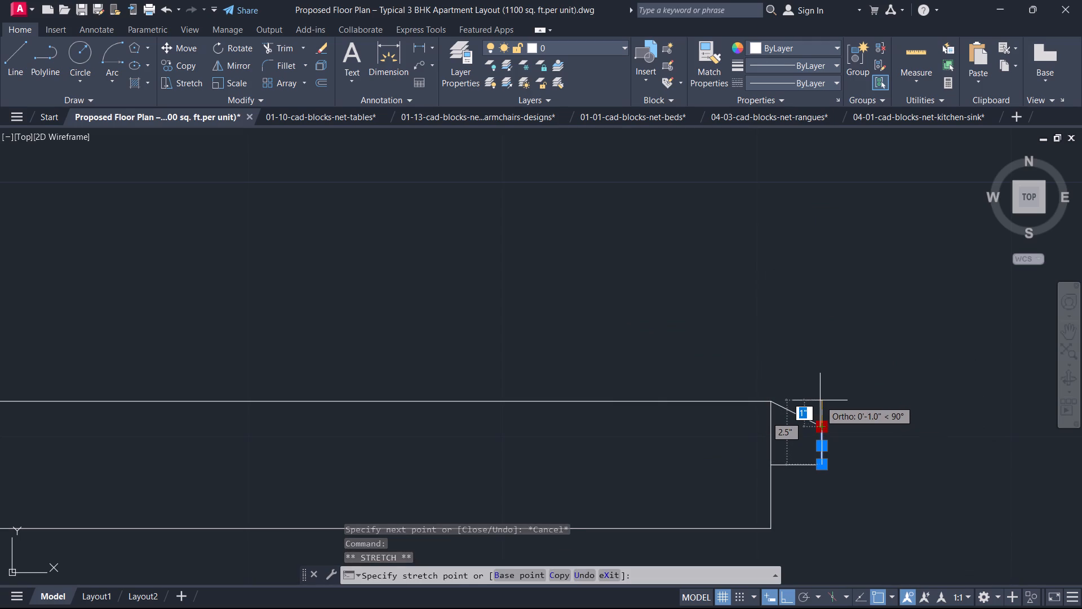
left_click(820, 400)
left_click(810, 417)
key("Escape")
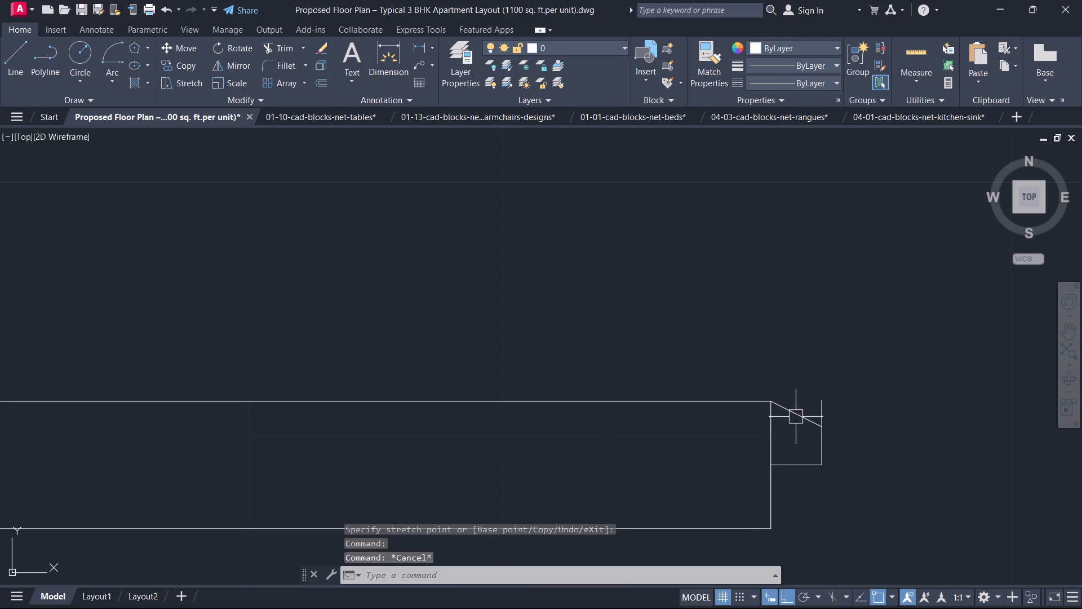
left_click(796, 417)
left_click(818, 429)
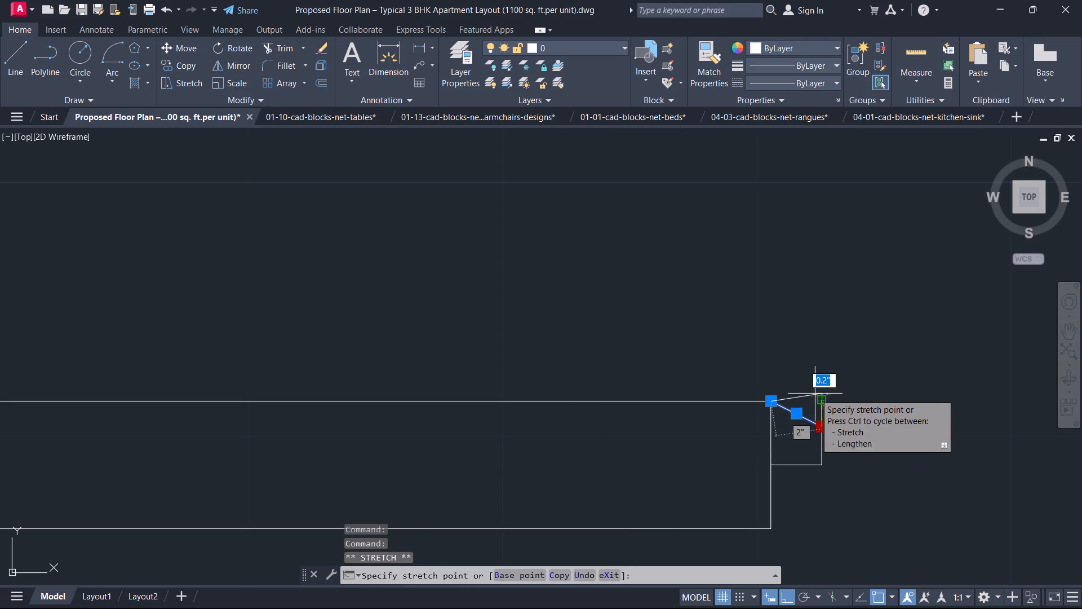
left_click(815, 401)
key("Escape")
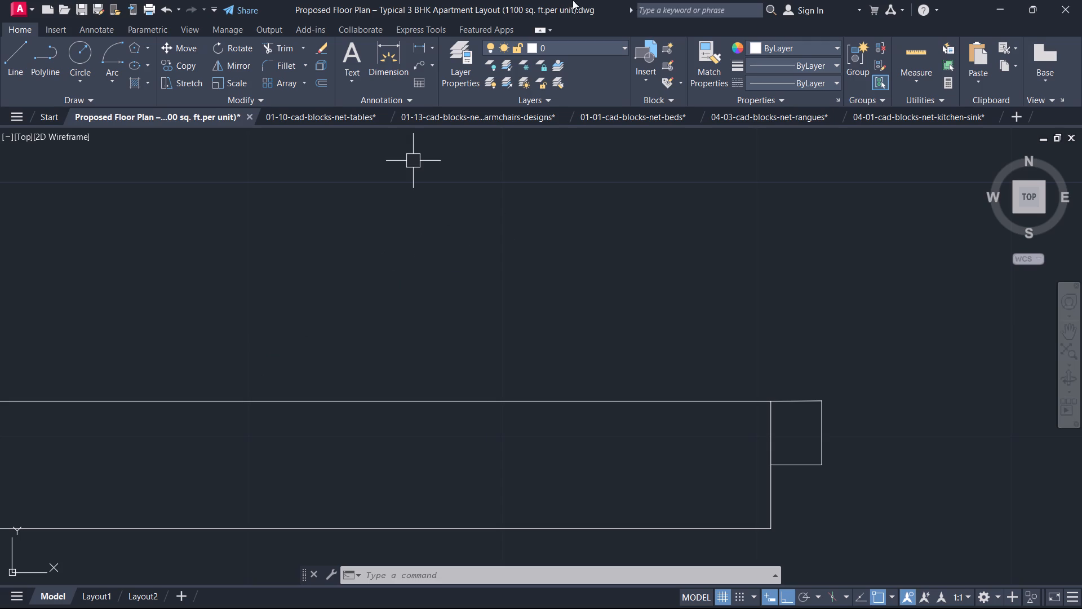
Erase the three jamb lines at the left wall end of the opening below the lower dining table.
scroll(615, 440, "down", 4)
middle_click_drag(573, 433, 739, 386)
scroll(739, 386, "down", 2)
scroll(742, 384, "up", 1)
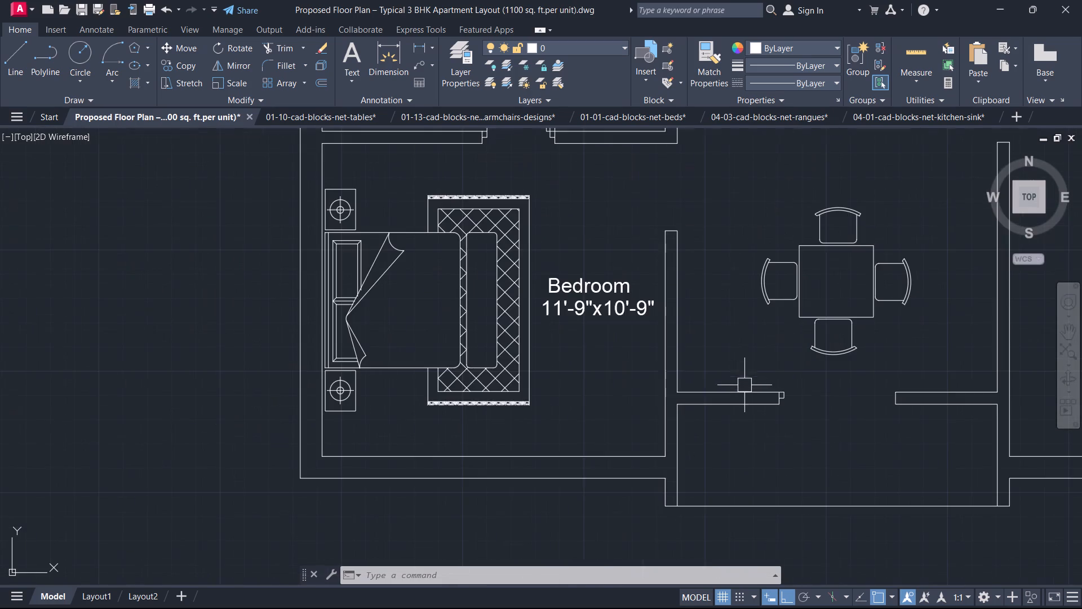
scroll(799, 388, "up", 3)
left_click_drag(768, 448, 738, 431)
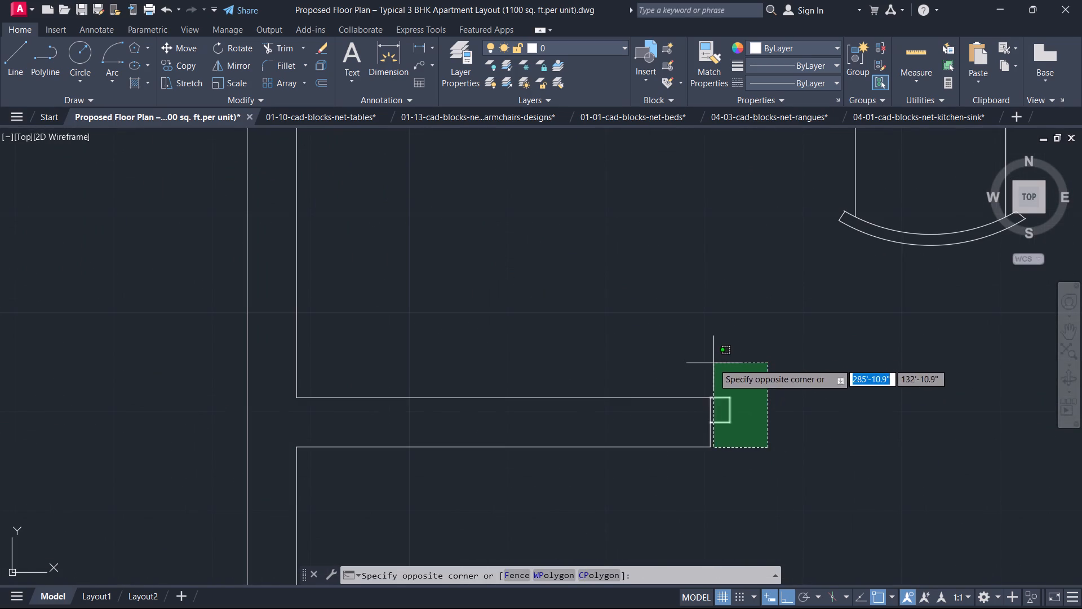
left_click(716, 364)
key("Delete")
scroll(710, 400, "down", 4)
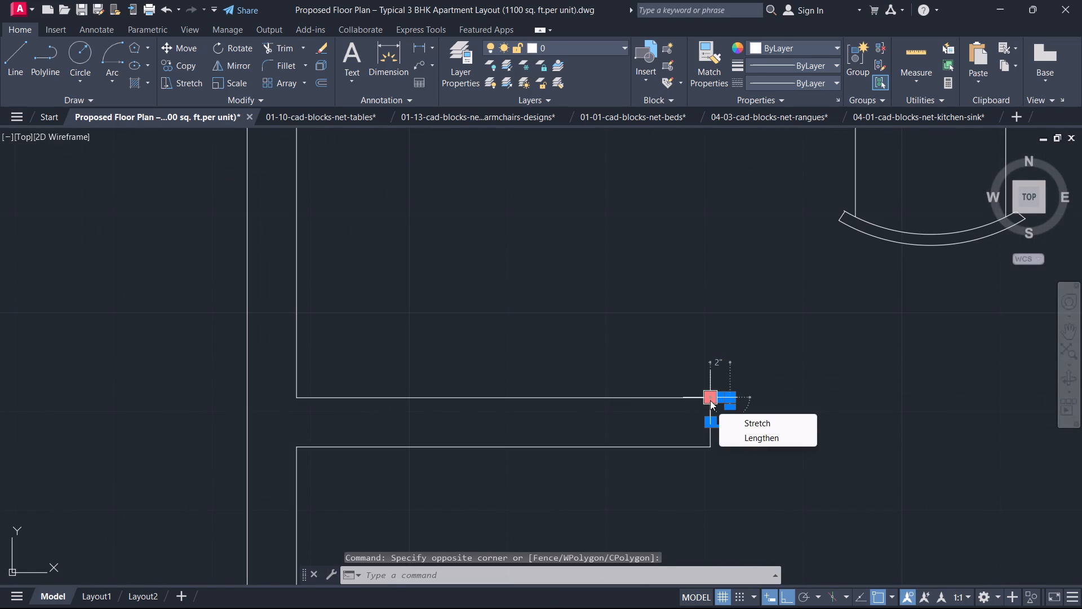
key("Delete")
Mirror the upper living room label, area tag, and balcony double door with its jambs and windows about the staircase's horizontal midline, keeping the originals.
scroll(748, 349, "down", 5)
middle_click_drag(748, 349, 749, 373)
middle_click_drag(733, 244, 771, 433)
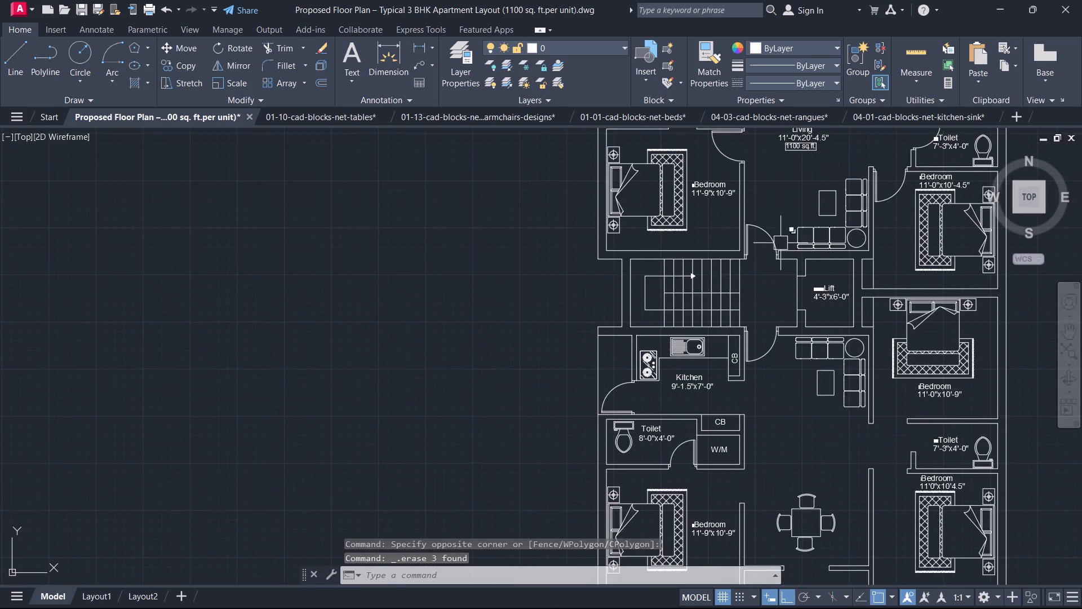
middle_click_drag(780, 240, 803, 449)
middle_click_drag(802, 293, 811, 384)
scroll(815, 412, "up", 1)
left_click(821, 457)
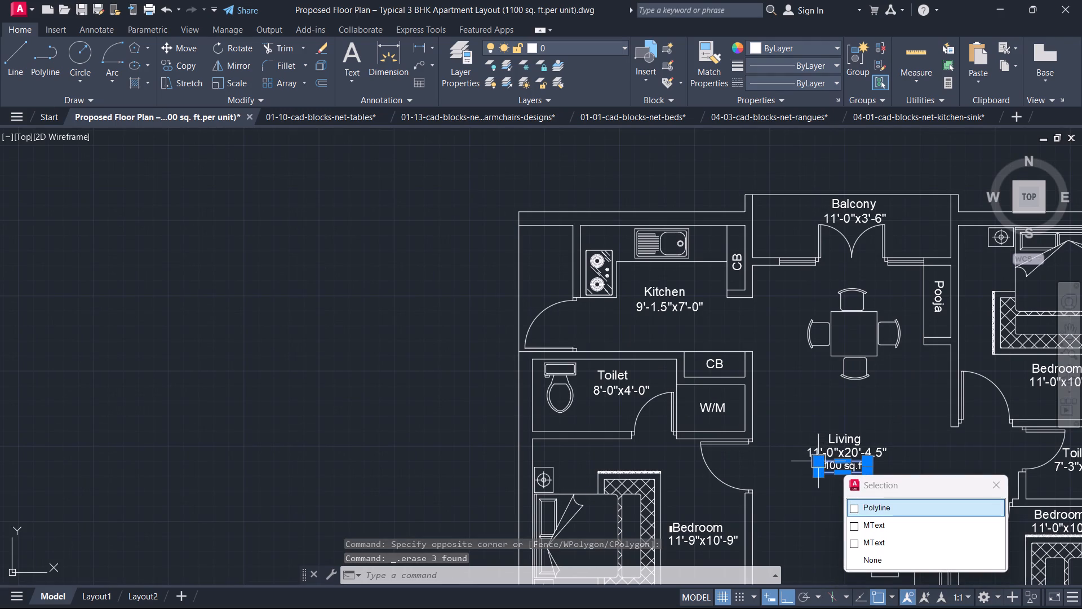
left_click_drag(822, 505, 813, 493)
left_click_drag(792, 411, 791, 405)
scroll(823, 219, "up", 1)
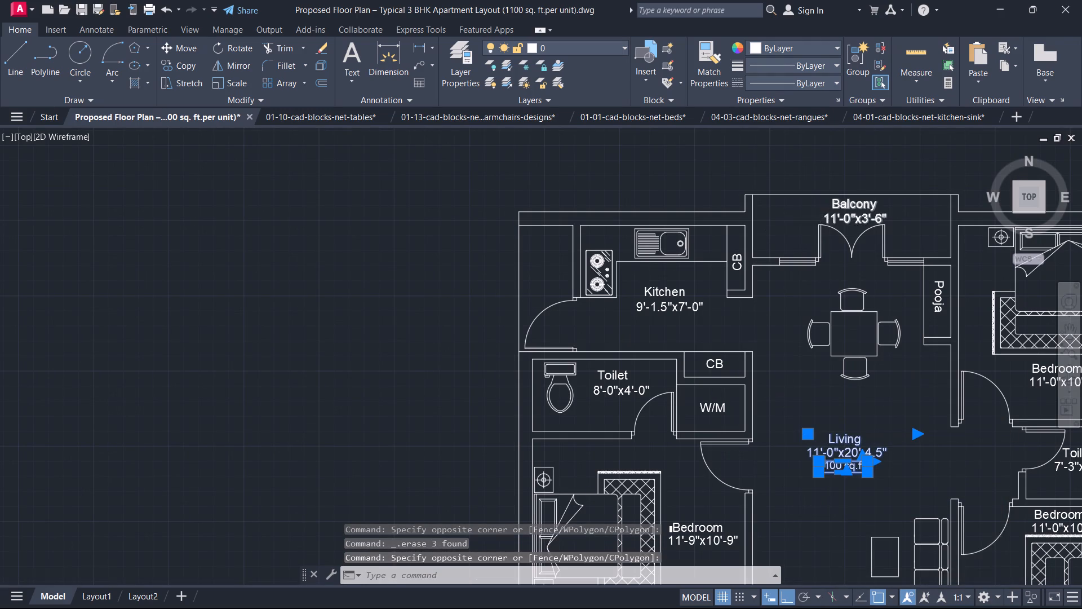
scroll(823, 219, "up", 1)
left_click_drag(990, 283, 983, 280)
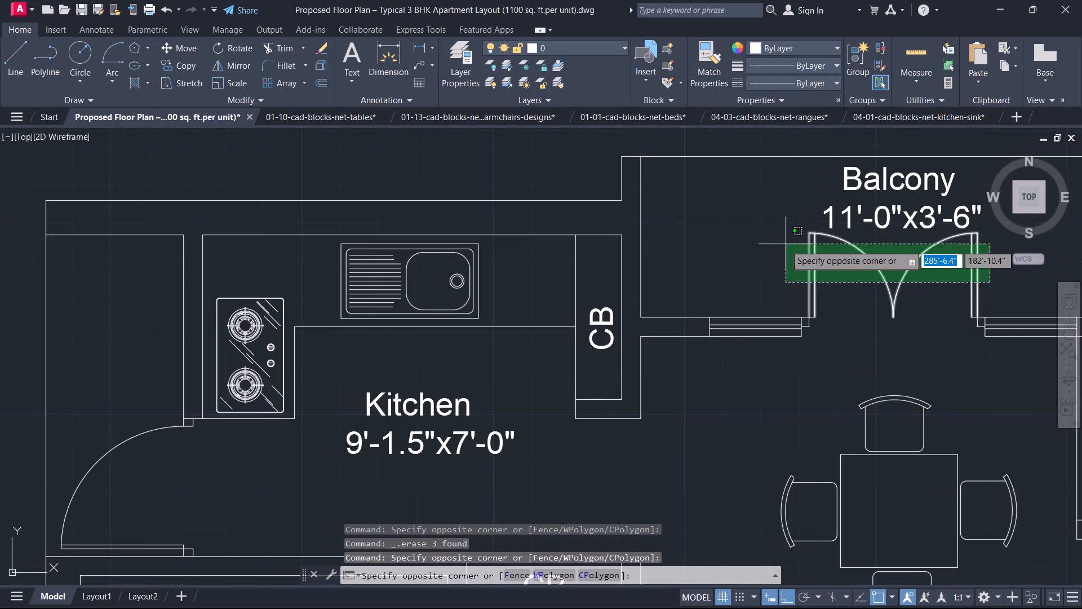
left_click(784, 245)
scroll(862, 337, "up", 2)
left_click(696, 242)
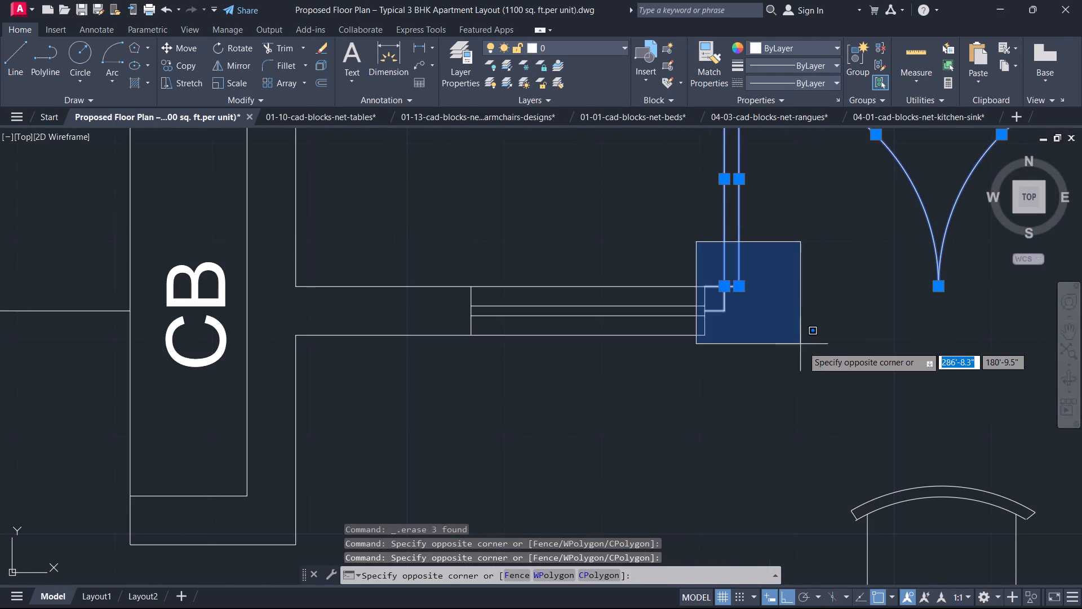
middle_click_drag(829, 348, 614, 313)
scroll(804, 339, "down", 1)
left_click(621, 314)
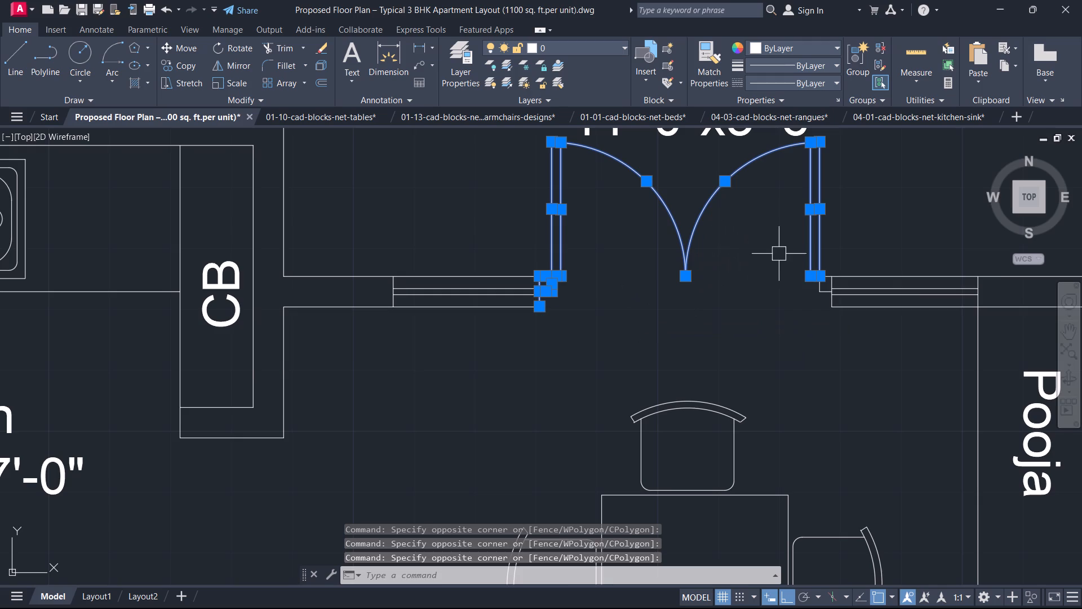
left_click(779, 254)
left_click(842, 321)
left_click_drag(353, 244, 365, 250)
left_click(684, 362)
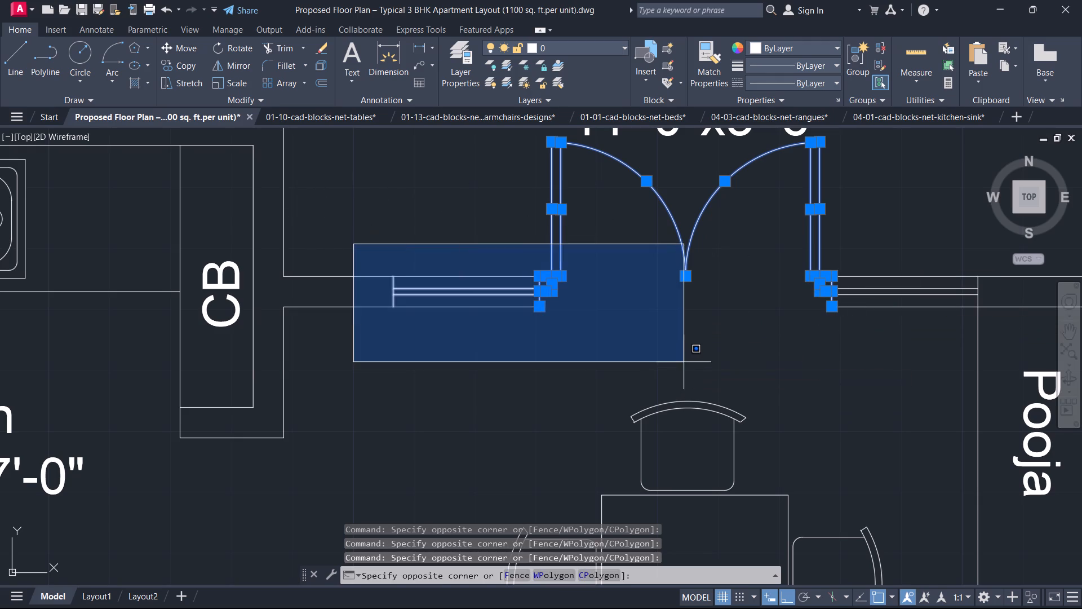
left_click_drag(777, 252, 792, 272)
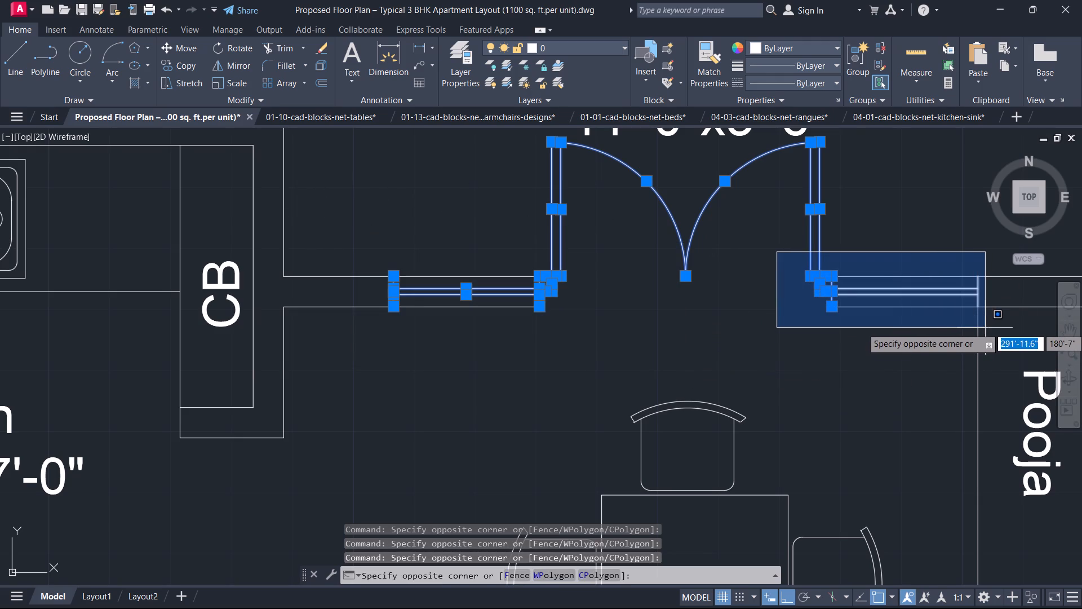
left_click(987, 326)
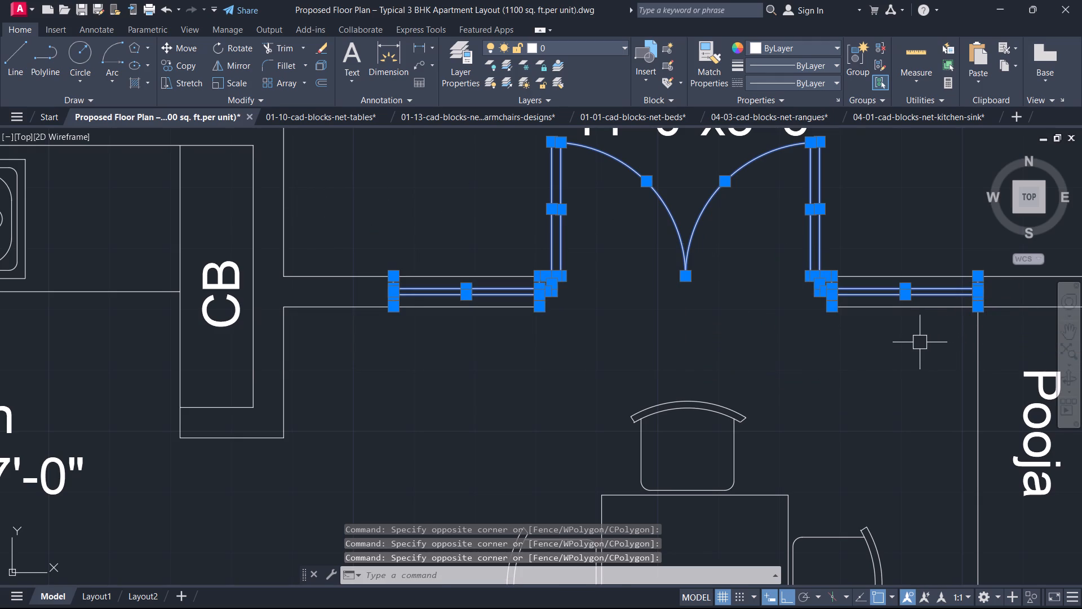
scroll(920, 342, "down", 3)
scroll(904, 434, "down", 1)
middle_click_drag(900, 434, 884, 391)
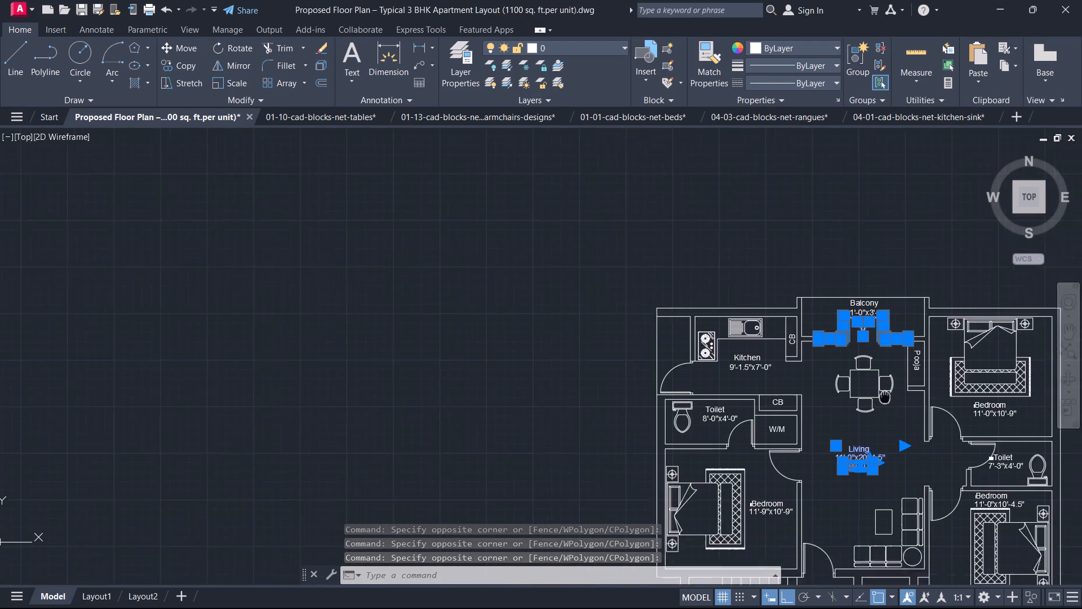
middle_click_drag(884, 391, 897, 316)
scroll(898, 317, "down", 2)
scroll(893, 450, "up", 2)
middle_click_drag(893, 451, 778, 427)
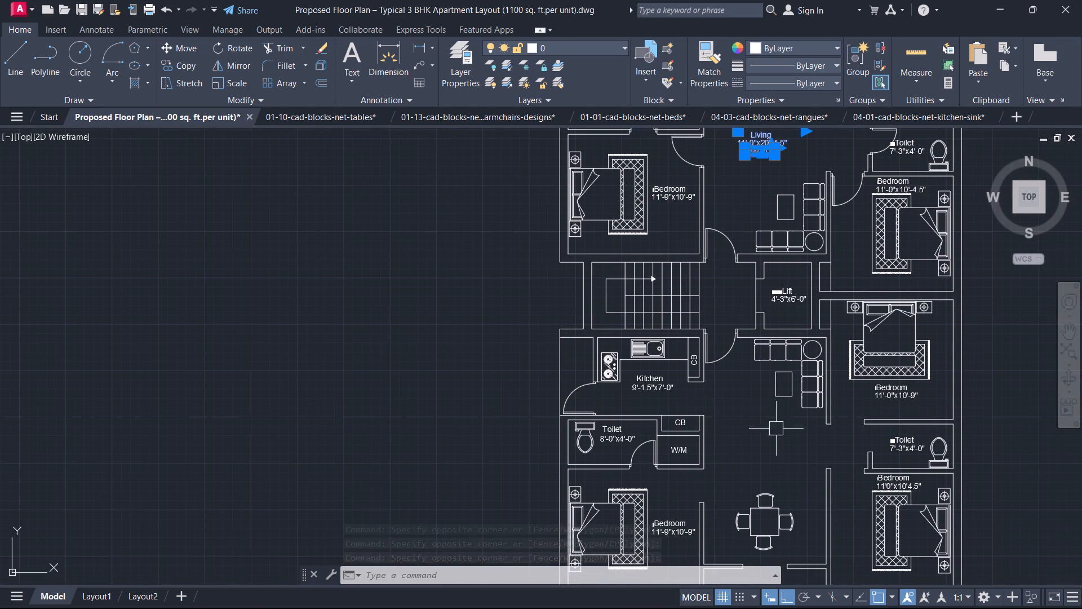
key("m")
key("i")
key("space")
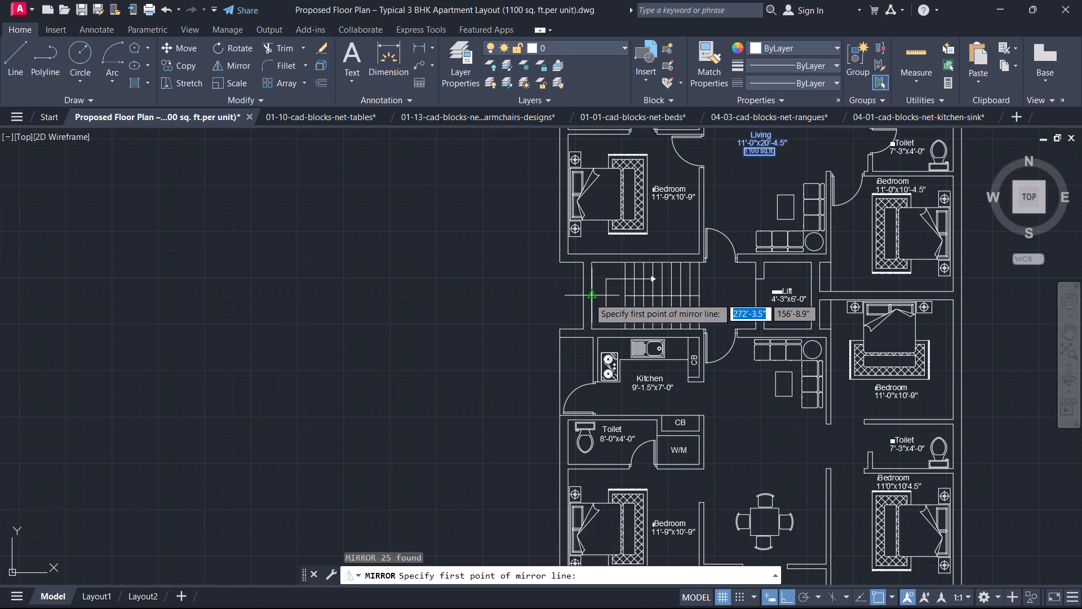
left_click(583, 299)
left_click(593, 297)
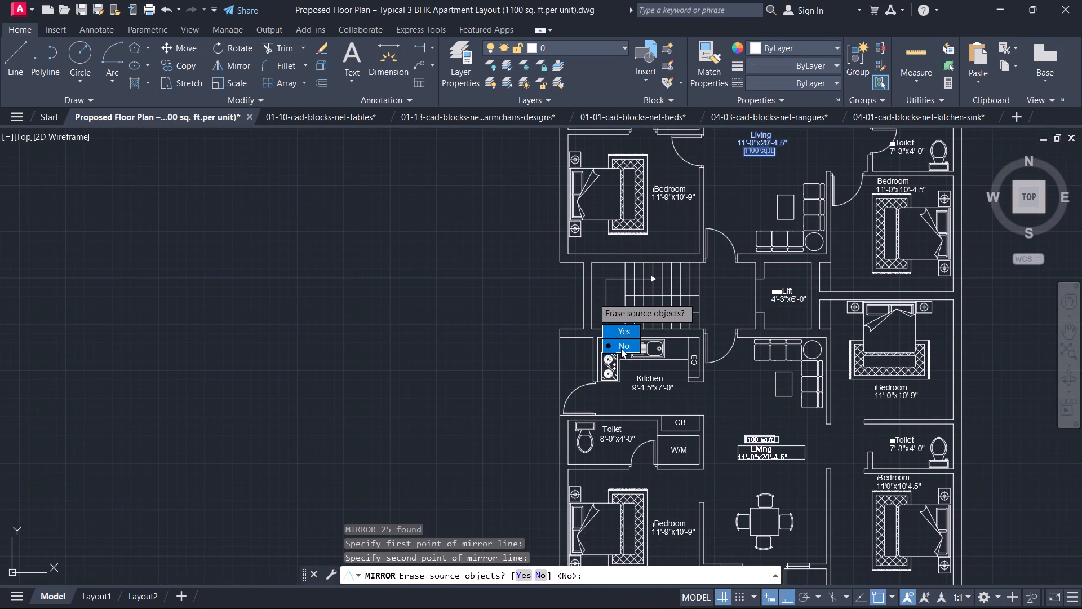
left_click_drag(621, 348, 593, 297)
Erase the duplicate overlapping line at the left wall end beside the lower balcony door.
scroll(600, 360, "down", 2)
middle_click_drag(601, 364, 646, 283)
scroll(670, 327, "up", 2)
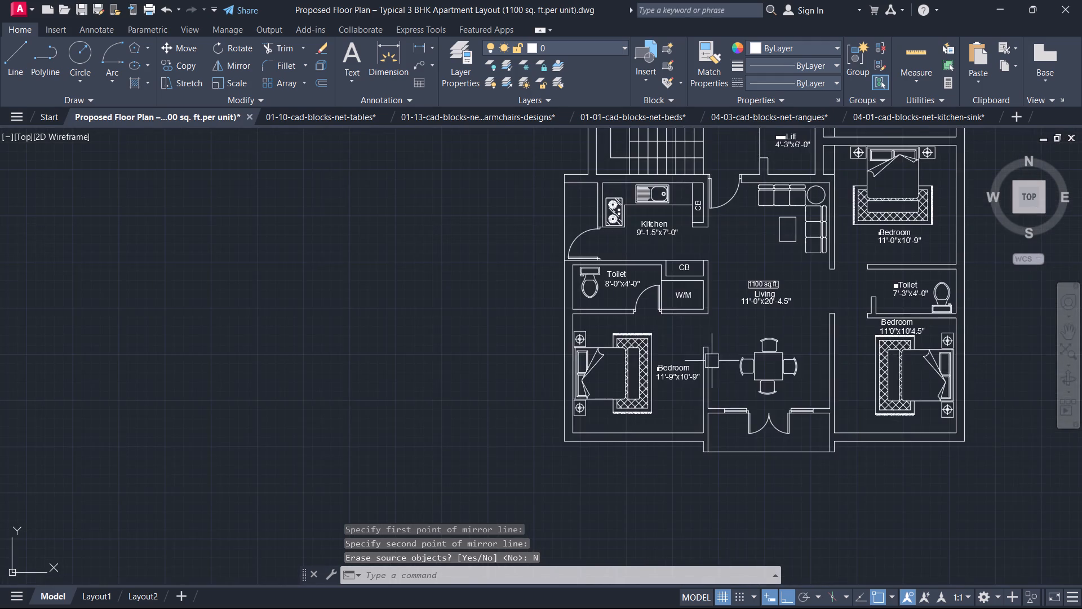
scroll(747, 383, "up", 2)
scroll(749, 436, "up", 3)
middle_click_drag(749, 436, 759, 354)
scroll(744, 430, "up", 2)
middle_click(744, 430)
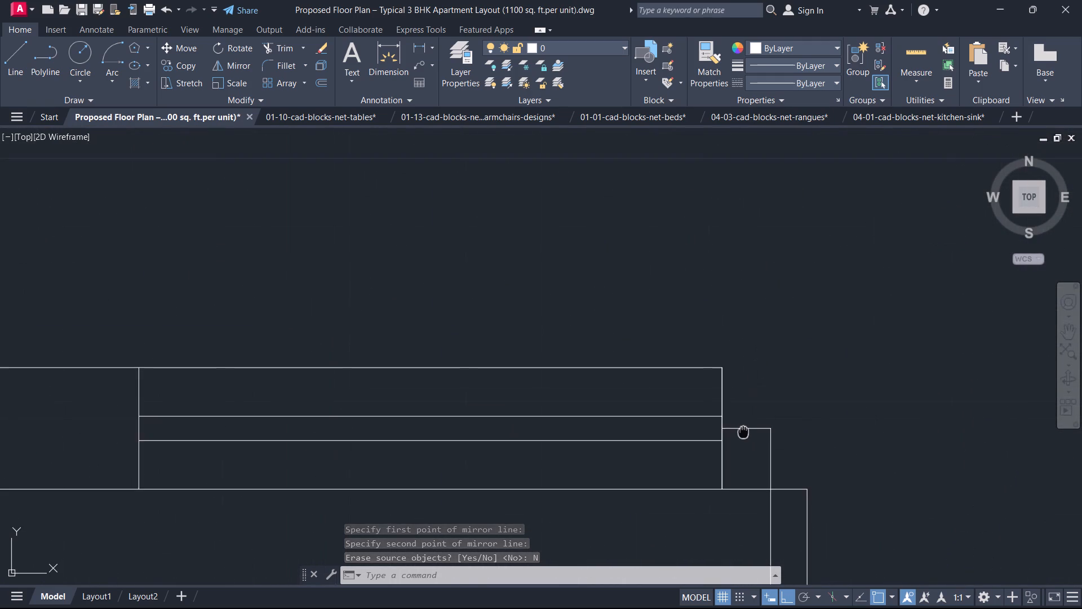
scroll(743, 431, "up", 1)
scroll(723, 343, "up", 3)
scroll(656, 295, "up", 2)
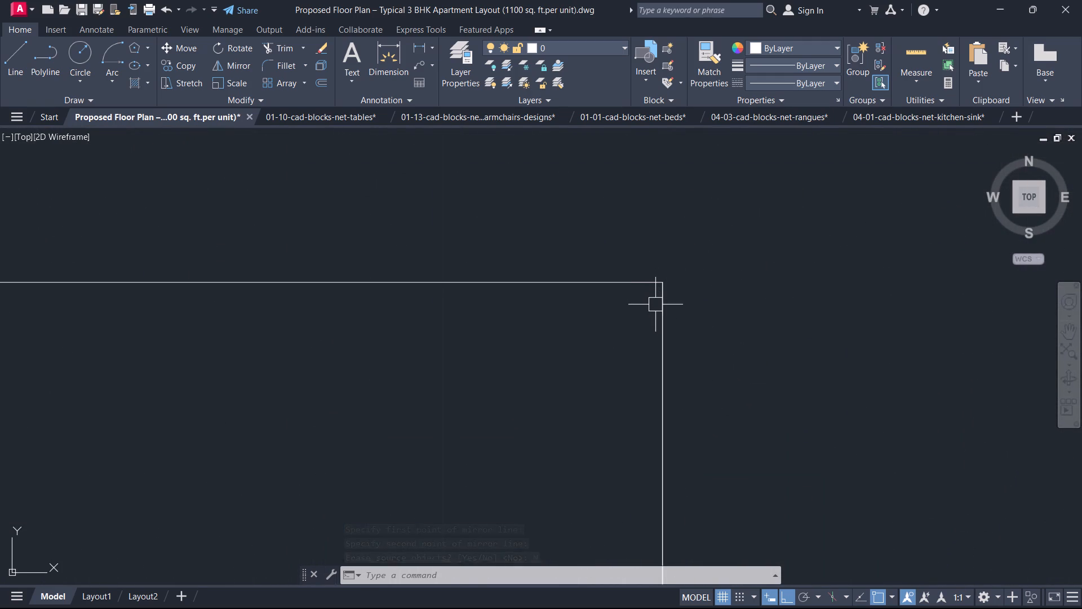
scroll(637, 279, "up", 4)
left_click_drag(797, 408, 790, 409)
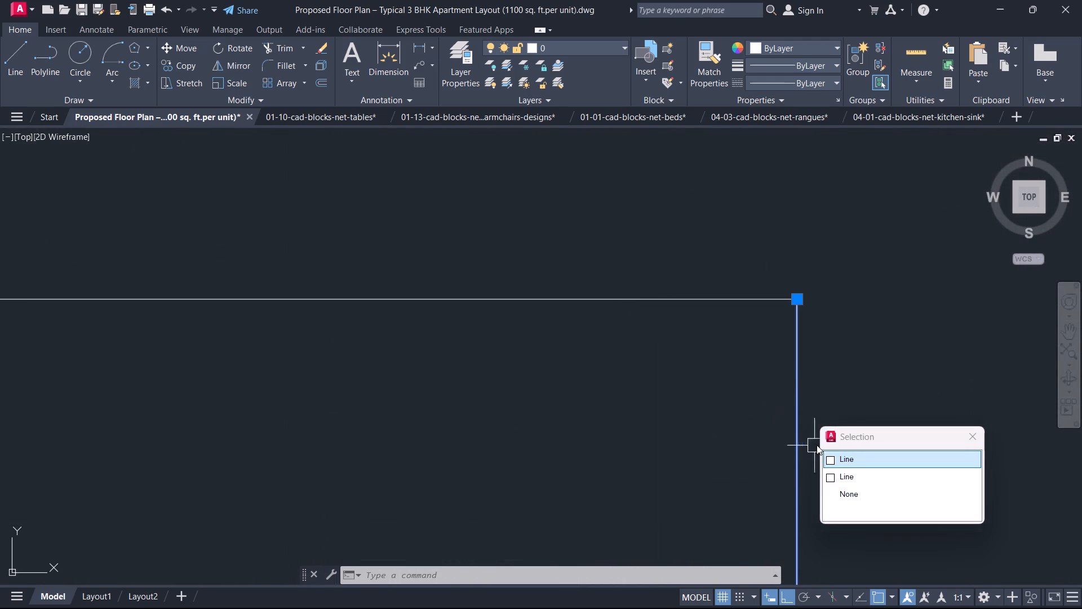
key("Delete")
key("Delete")
Erase the duplicate overlapping line at the right wall end beside the lower balcony door.
scroll(781, 426, "down", 6)
middle_click_drag(813, 442, 509, 261)
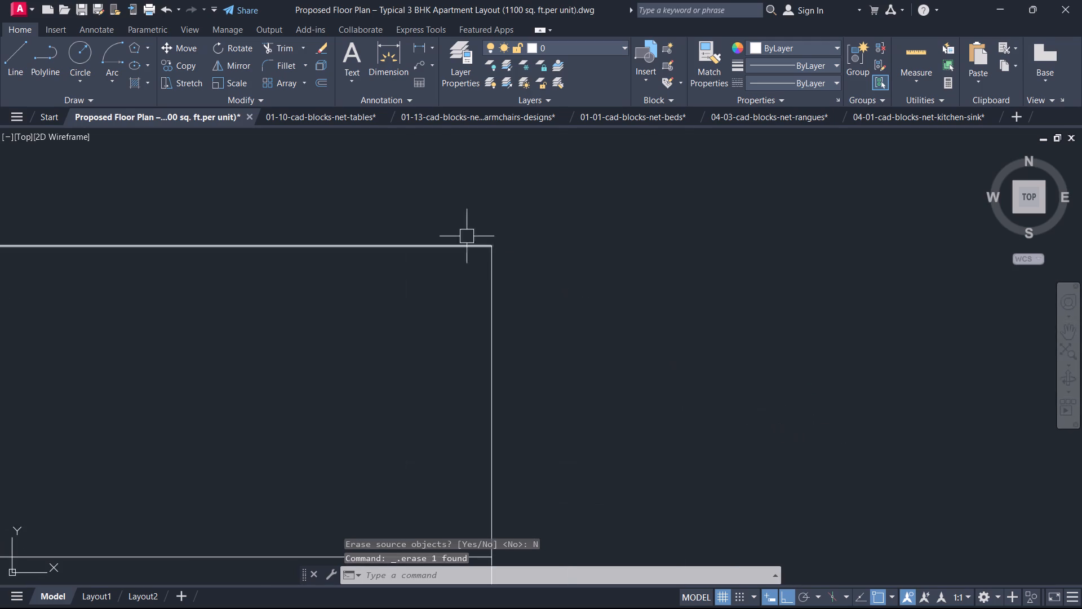
scroll(604, 287, "down", 3)
middle_click_drag(608, 289, 419, 288)
scroll(486, 292, "down", 8)
scroll(604, 329, "up", 3)
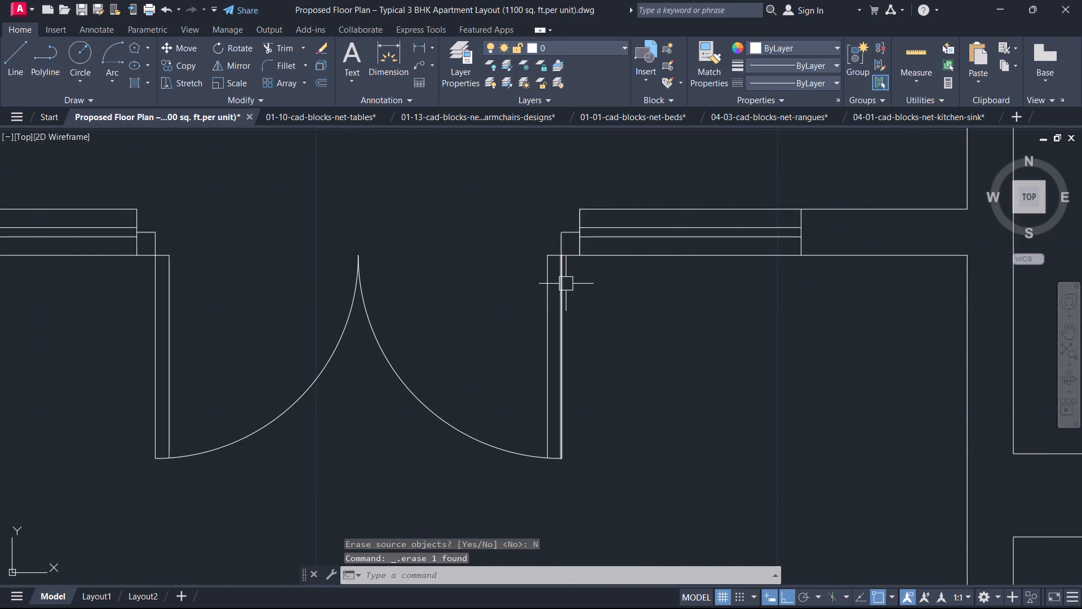
scroll(574, 269, "up", 3)
middle_click_drag(574, 269, 597, 499)
left_click(615, 297)
key("Delete")
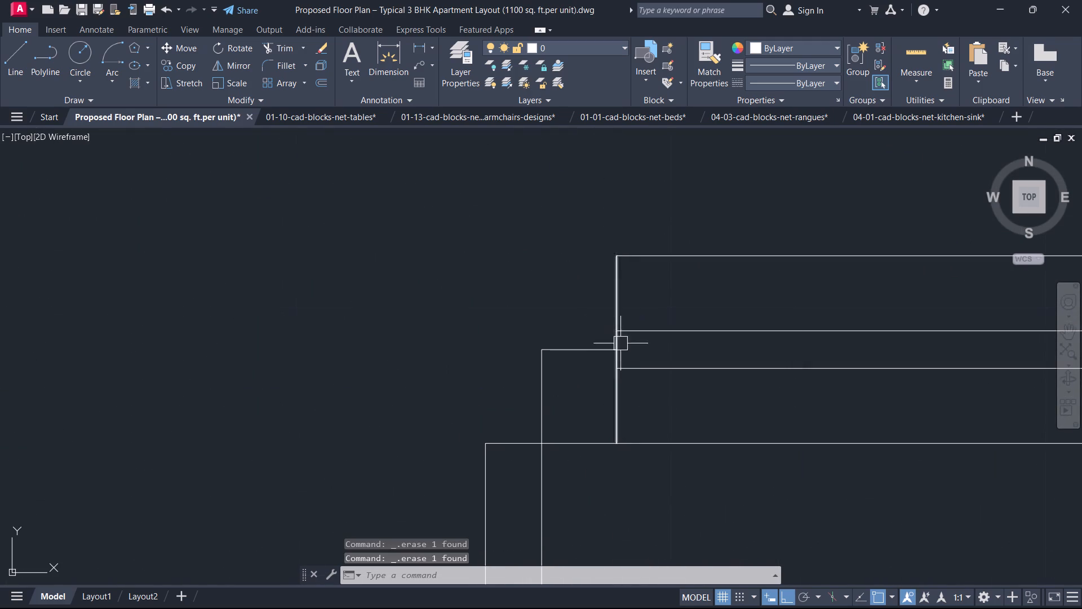
scroll(620, 355, "down", 5)
scroll(524, 348, "down", 1)
middle_click_drag(543, 361, 626, 341)
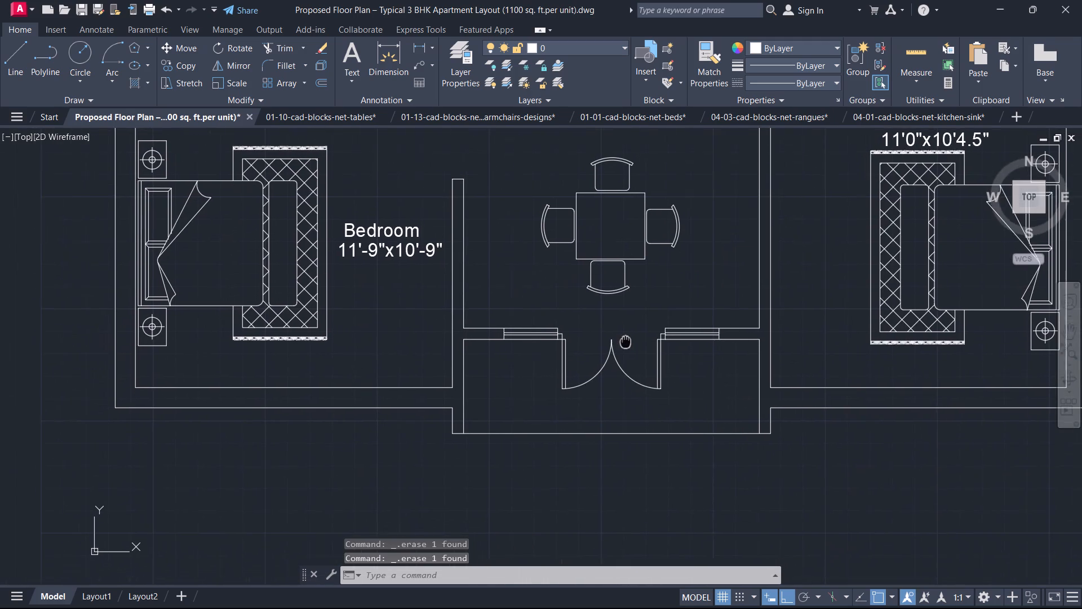
middle_click_drag(626, 341, 628, 339)
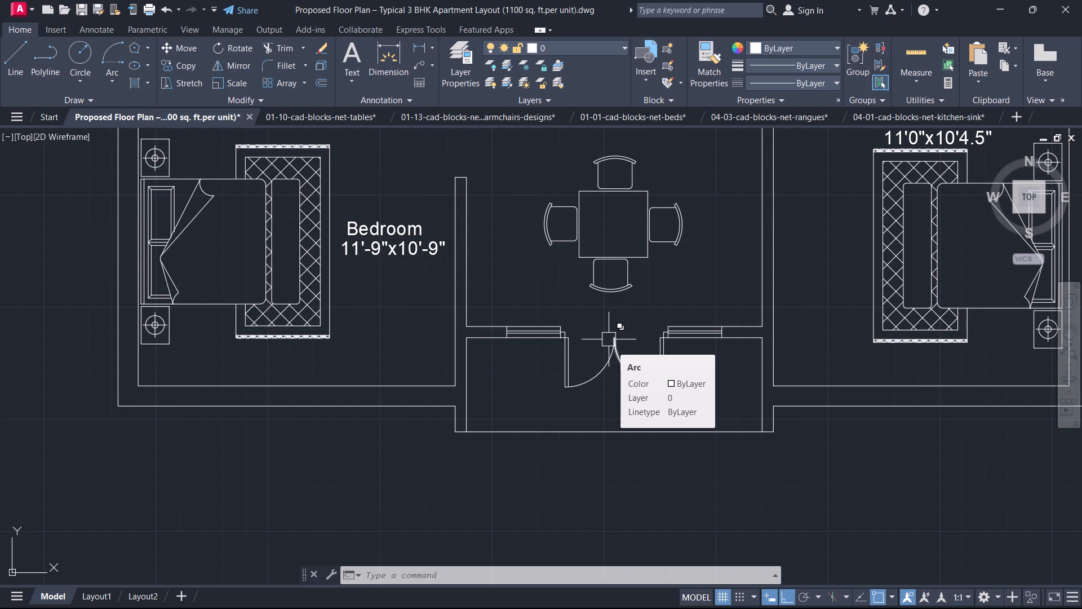
Select the two bedroom doors and the 7'-3"x4'-0" toilet door with their jambs off the upper apartment's living room.
scroll(635, 348, "down", 3)
middle_click_drag(635, 348, 616, 448)
scroll(621, 304, "down", 1)
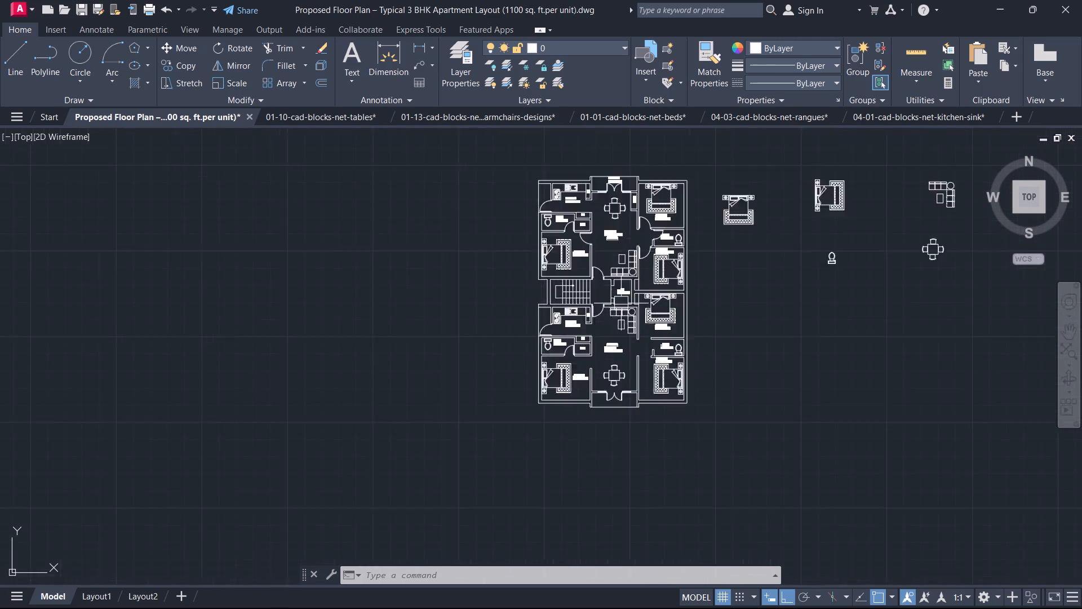
scroll(621, 302, "up", 1)
scroll(624, 386, "up", 2)
middle_click_drag(626, 389, 649, 351)
scroll(711, 293, "down", 2)
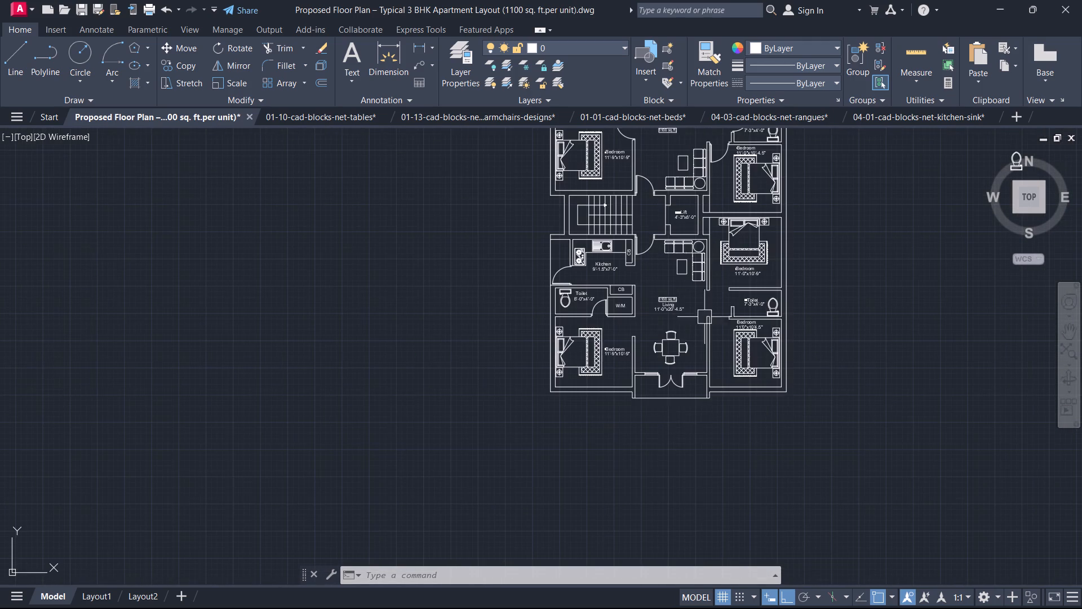
middle_click_drag(685, 358, 669, 529)
scroll(703, 297, "up", 3)
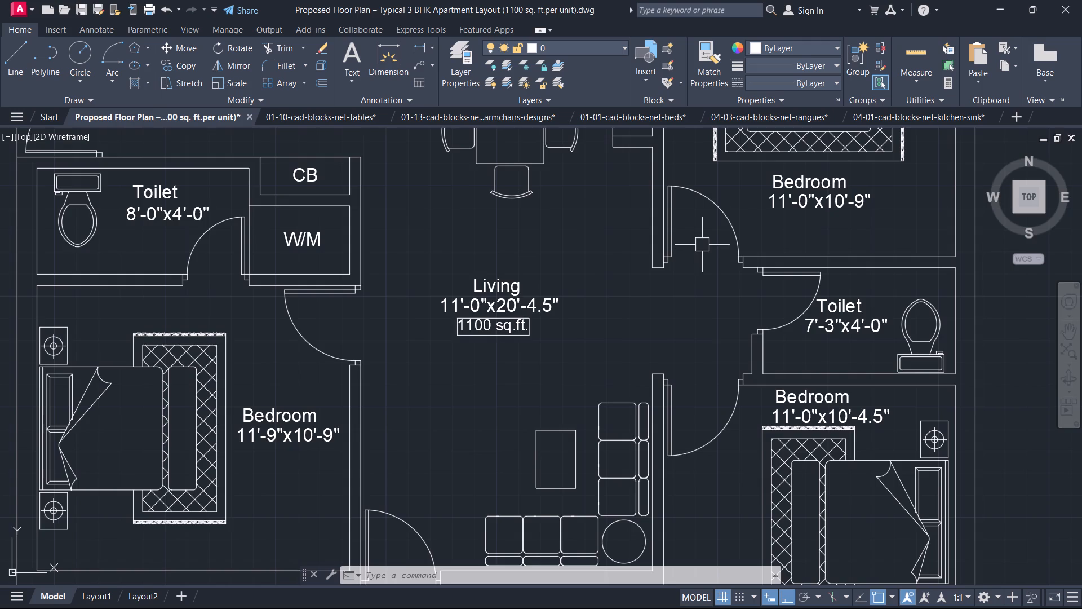
scroll(680, 212, "up", 2)
middle_click_drag(623, 144, 629, 258)
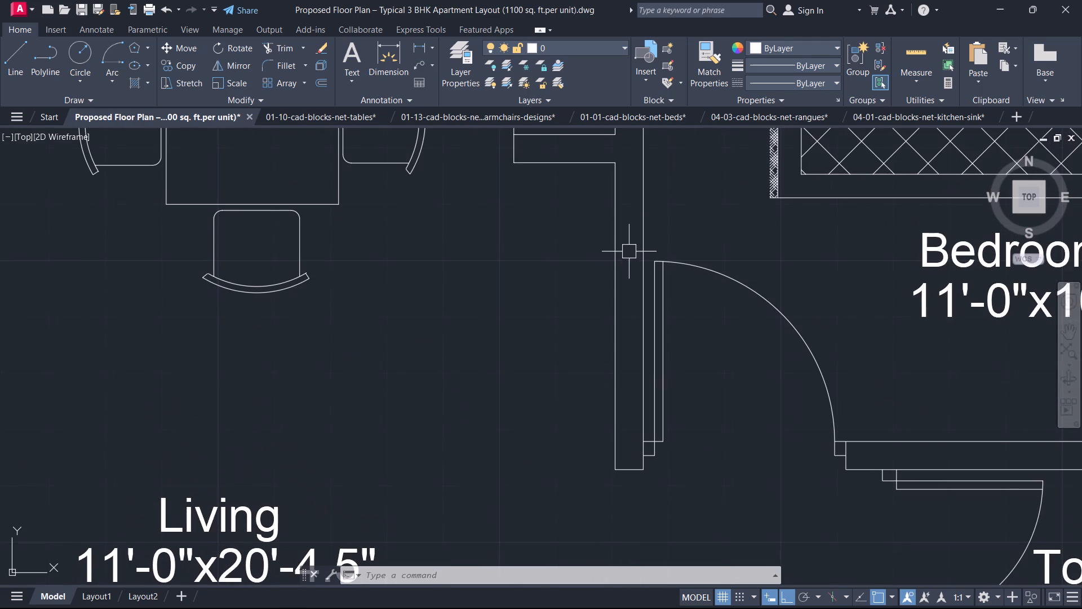
left_click(626, 233)
scroll(790, 468, "down", 3)
middle_click_drag(790, 469, 777, 345)
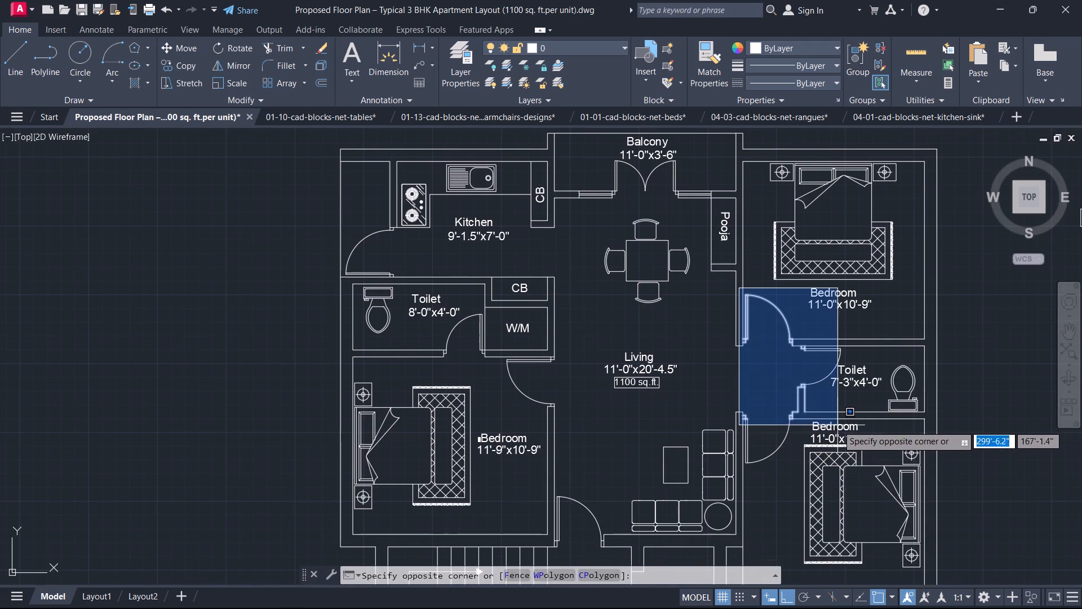
left_click(846, 503)
Remove the wall-end lines beside the 11'-0"x10'-4.5" bedroom's door jamb from the door selection.
scroll(774, 422, "up", 3)
middle_click(773, 420)
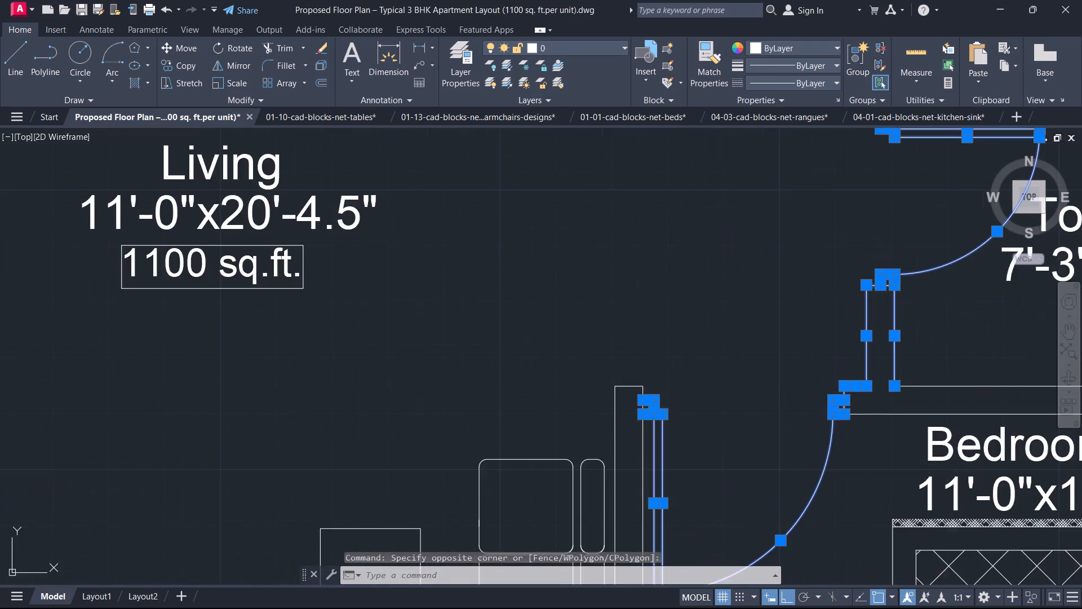
scroll(812, 393, "up", 3)
middle_click(813, 390)
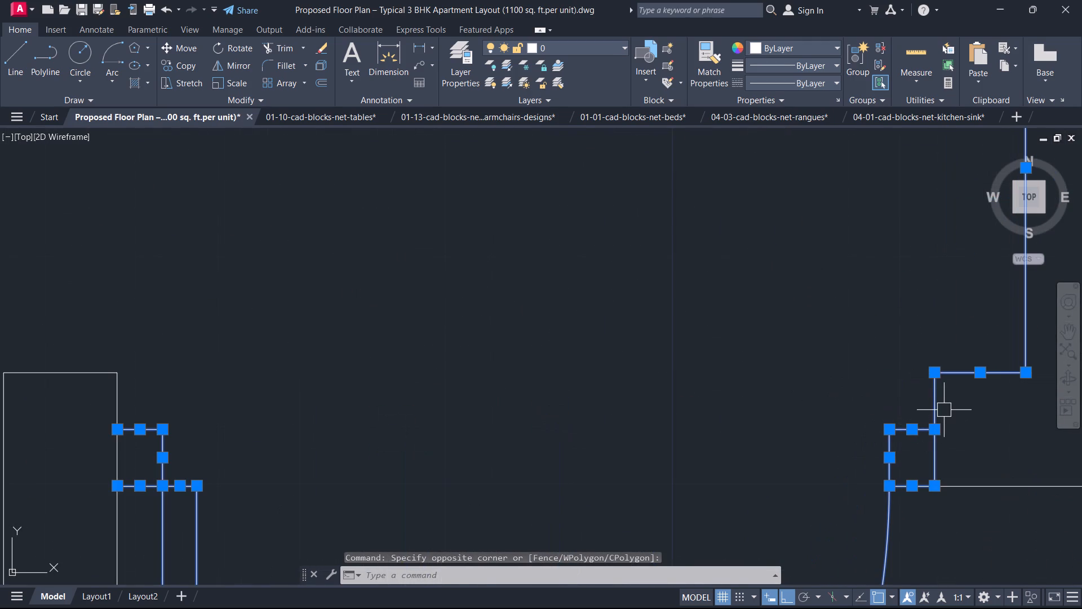
left_click(944, 410, "shift")
left_click(892, 399, "shift")
scroll(887, 399, "down", 5)
scroll(867, 379, "up", 3)
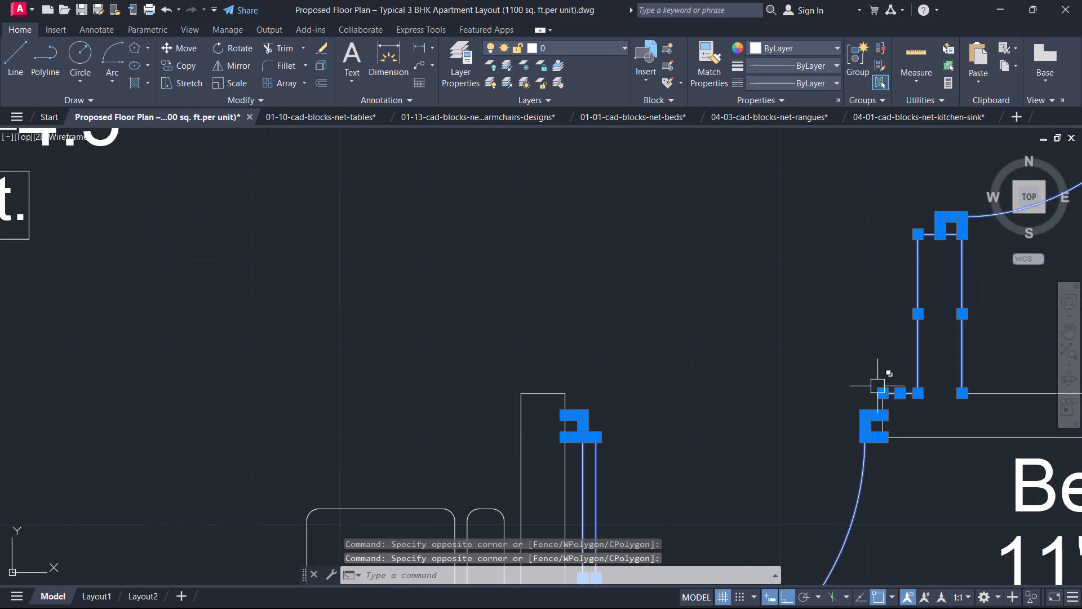
scroll(904, 411, "up", 4)
left_click_drag(906, 365, 901, 345, "shift")
left_click(837, 227, "shift")
scroll(848, 263, "down", 5)
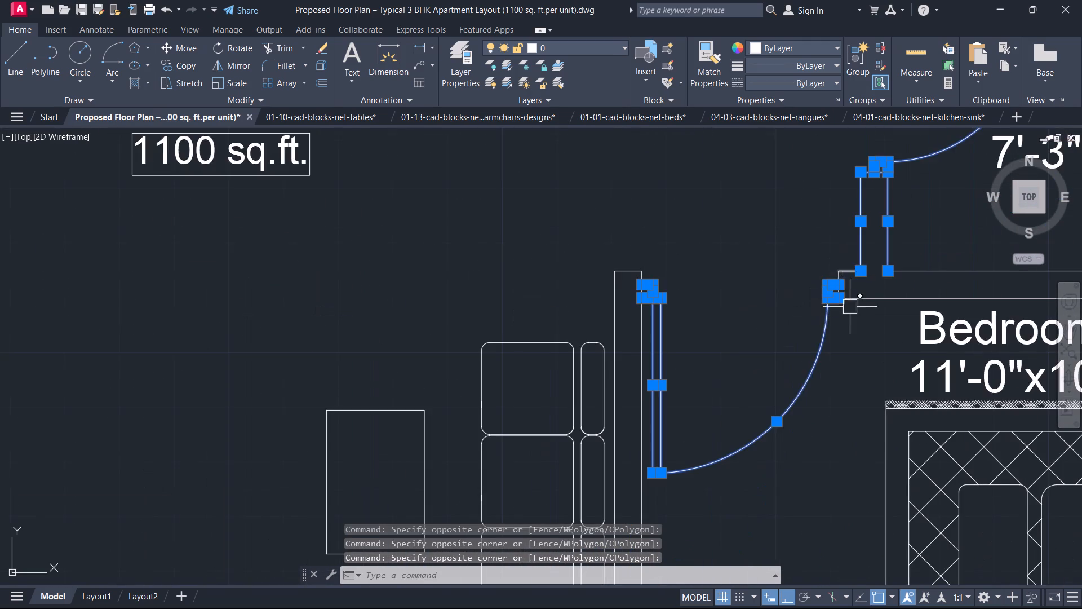
Restore the top view and remove the wall-end line between the 11'-0"x10'-9" bedroom's door and the toilet door from the selection.
scroll(846, 320, "up", 2)
middle_click_drag(842, 319, 836, 330)
scroll(842, 319, "up", 1)
scroll(836, 329, "down", 2)
scroll(740, 290, "down", 3)
middle_click_drag(738, 292, 761, 369)
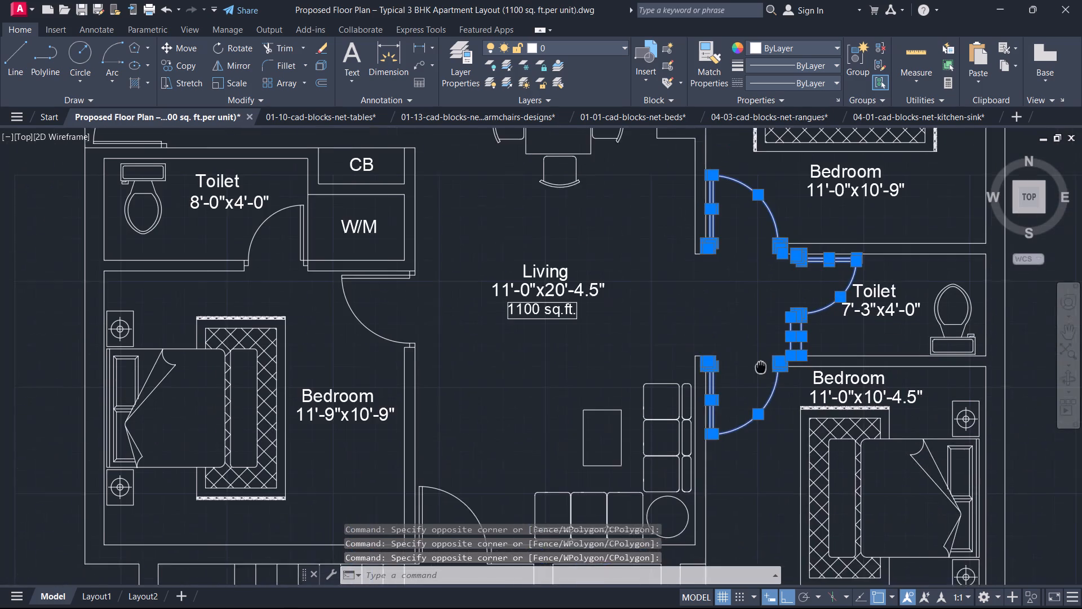
middle_click_drag(761, 369, 761, 379)
scroll(781, 299, "up", 1)
middle_click_drag(781, 299, 789, 358)
scroll(788, 299, "up", 8)
middle_click_drag(787, 297, 799, 342)
scroll(799, 342, "down", 2, "shift")
middle_click(799, 342, "shift")
scroll(831, 423, "down", 1)
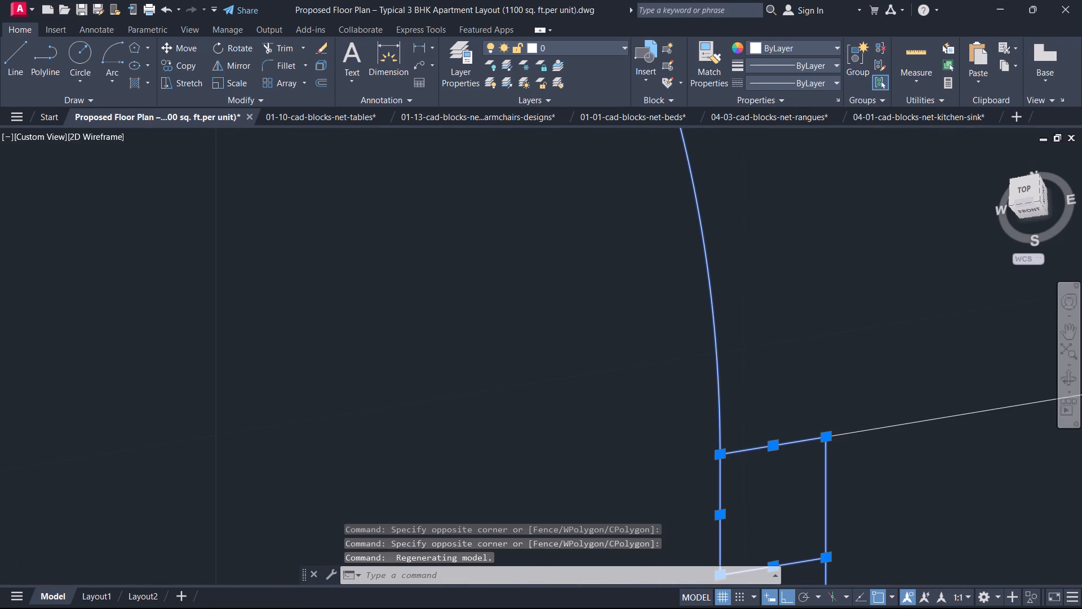
left_click(1024, 186)
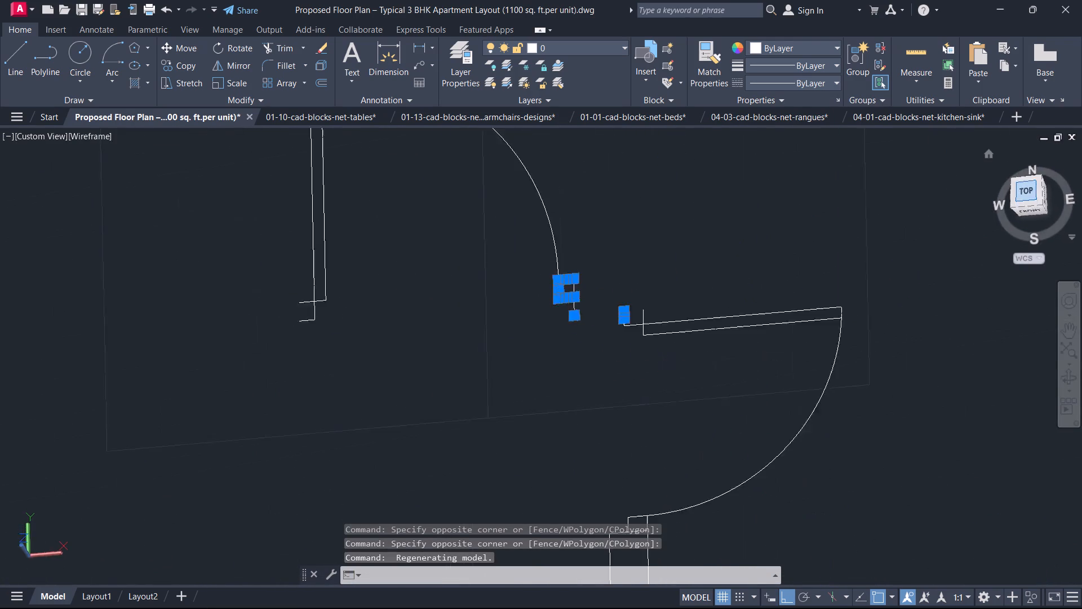
scroll(586, 301, "up", 3)
scroll(566, 254, "up", 3, "shift")
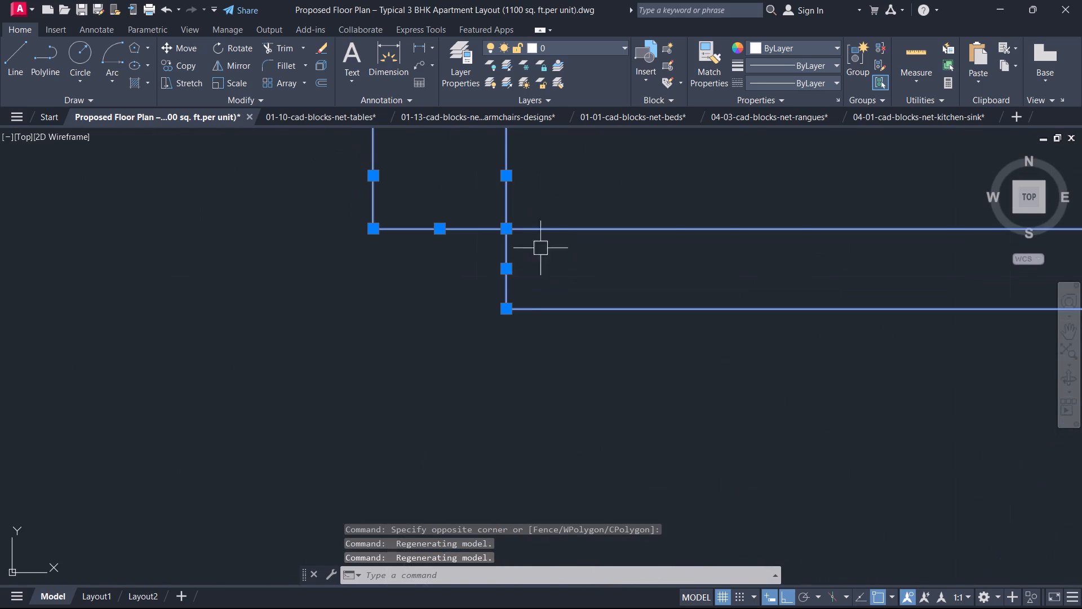
left_click(533, 281, "shift")
left_click(539, 280, "shift")
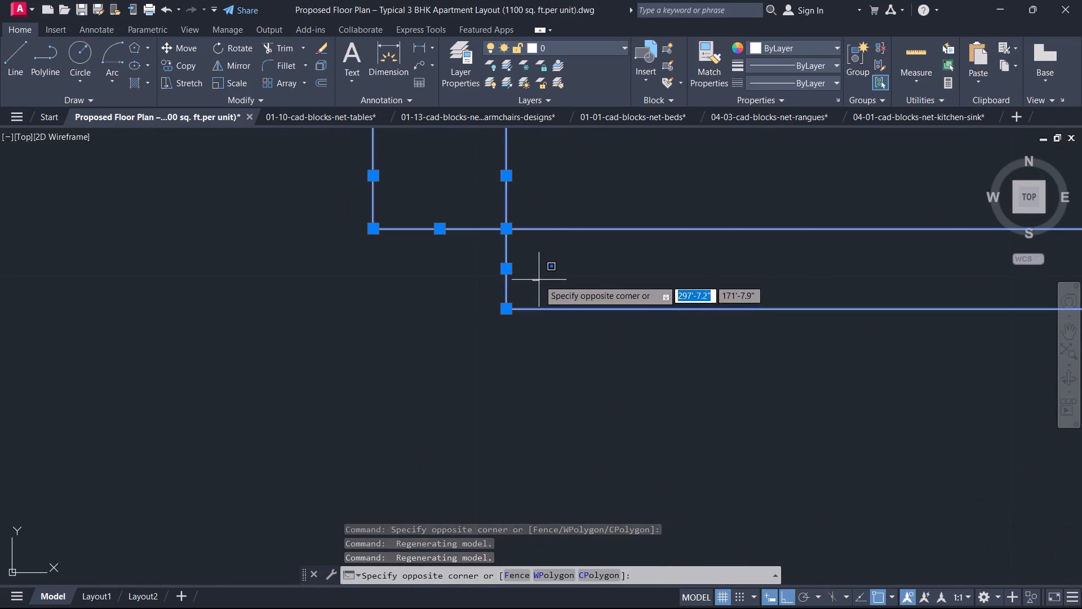
middle_click_drag(537, 185, 681, 538)
scroll(537, 185, "down", 3)
scroll(649, 511, "up", 2)
middle_click_drag(640, 503, 747, 423)
left_click(646, 441, "shift")
left_click(434, 444, "shift")
scroll(439, 422, "down", 7)
middle_click_drag(407, 433, 406, 434)
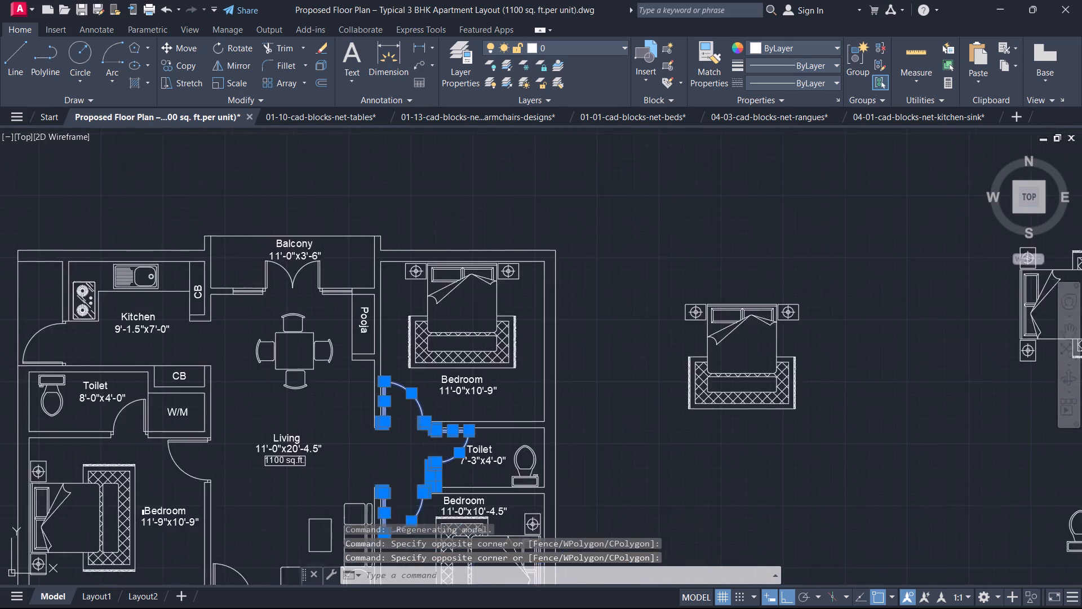
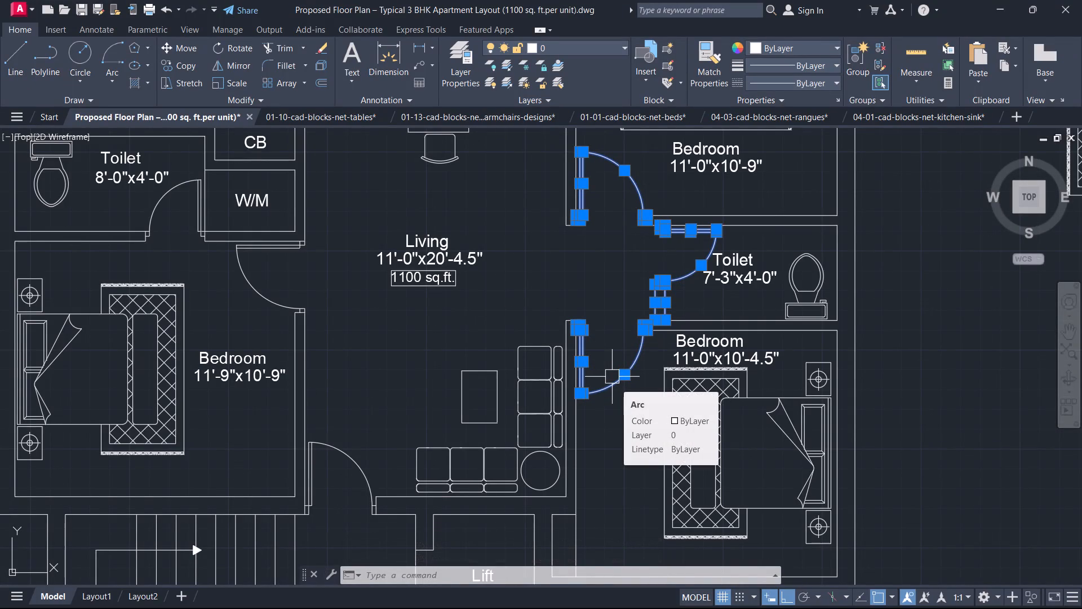
Copy the selected doors and jambs to the lower apartment, from the 7'-3"x4'-0" toilet's upper outer-wall corner to the matching lower corner.
scroll(612, 377, "down", 3)
scroll(612, 377, "up", 5)
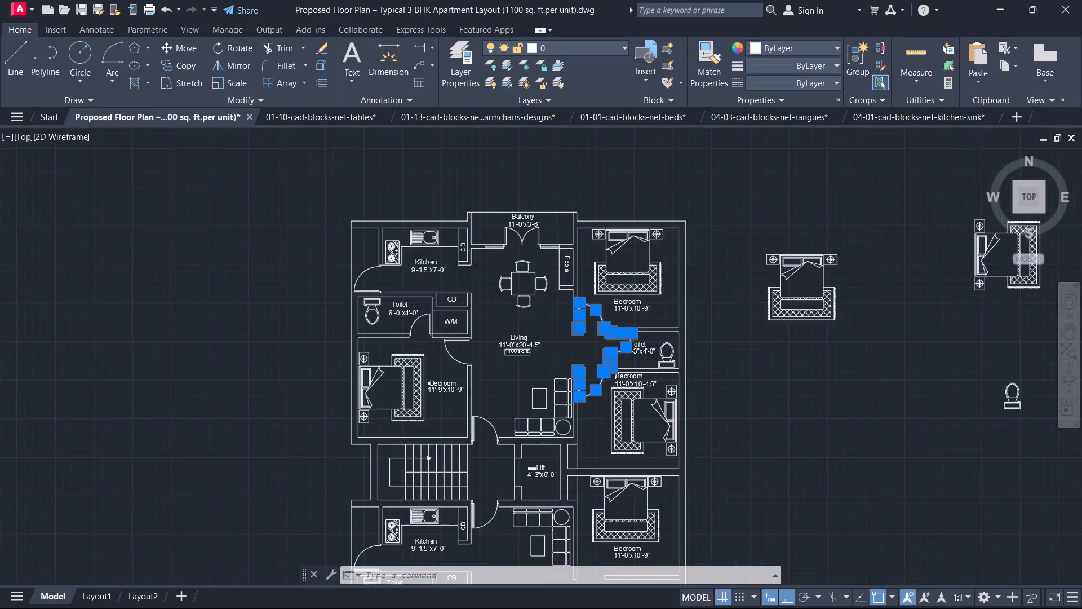
key("c")
type("o")
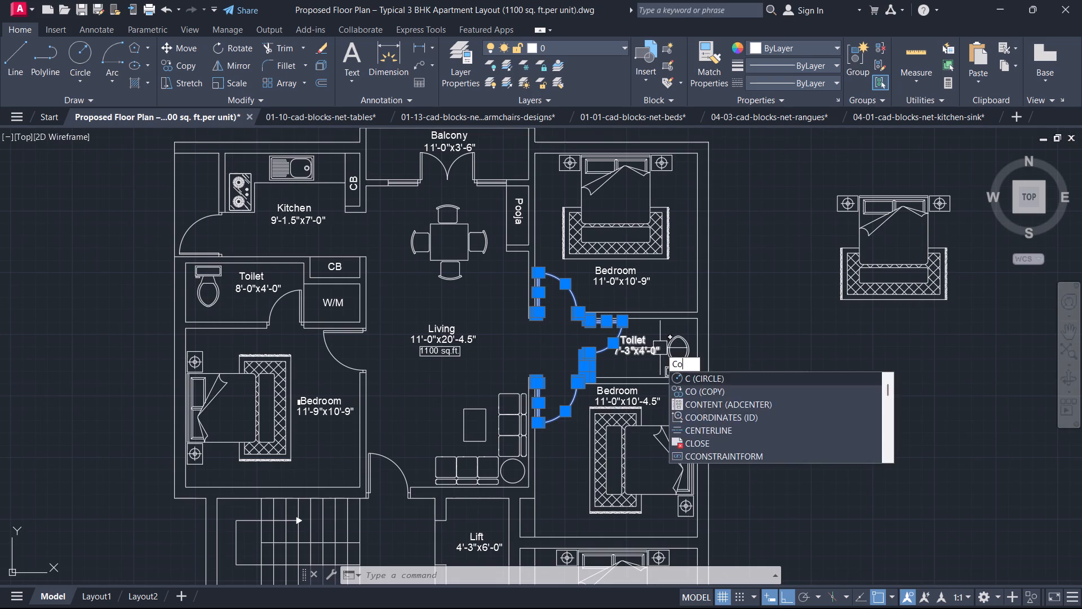
key("space")
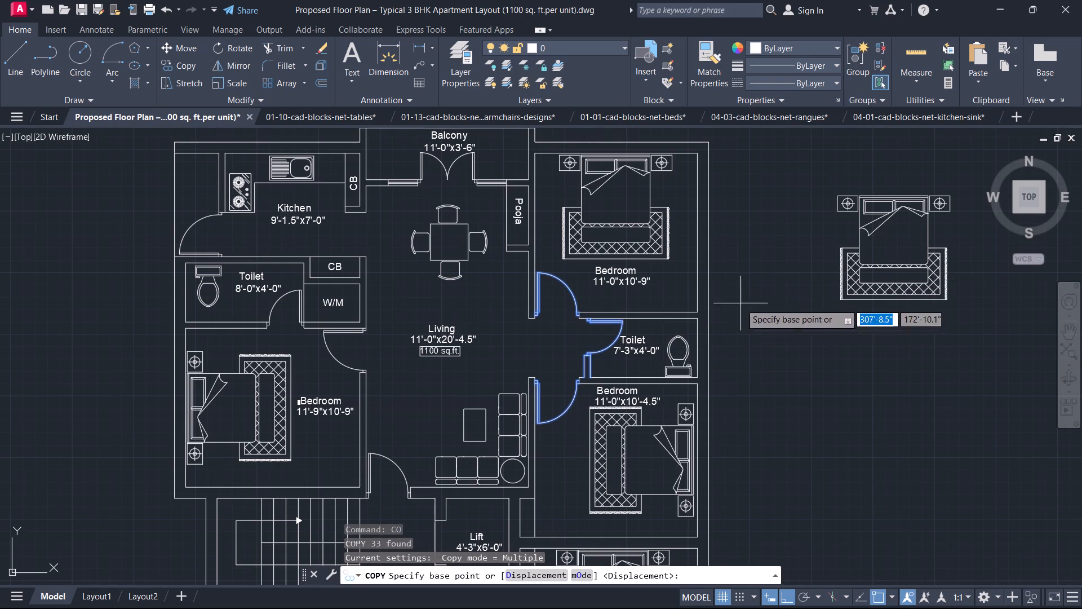
left_click(698, 320)
middle_click_drag(686, 420, 685, 401)
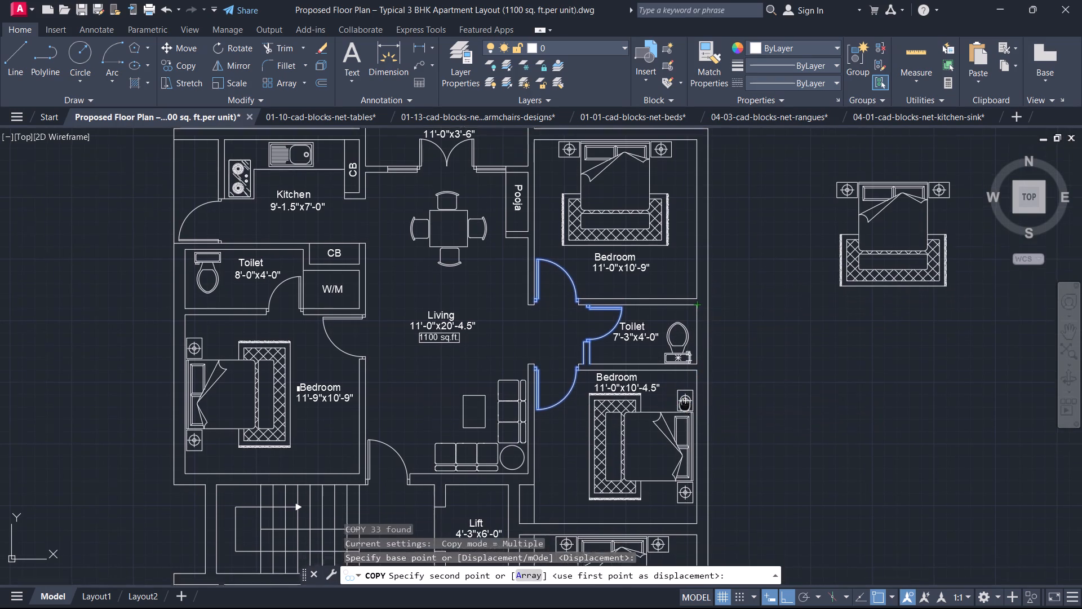
middle_click_drag(685, 401, 697, 311)
middle_click_drag(678, 486, 662, 359)
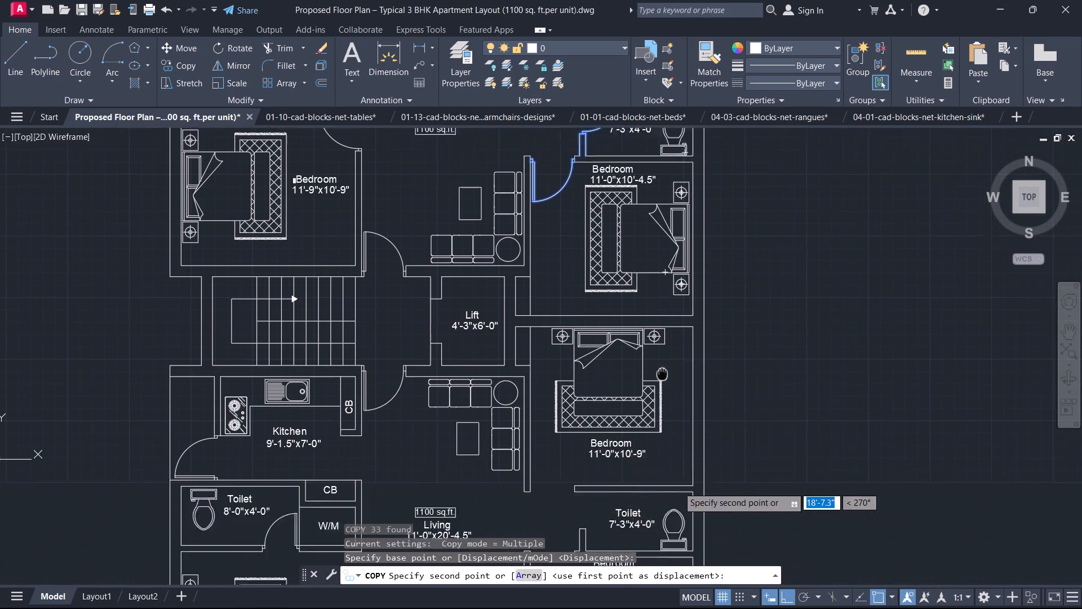
middle_click_drag(662, 359, 663, 306)
scroll(653, 411, "down", 1)
scroll(657, 438, "up", 2)
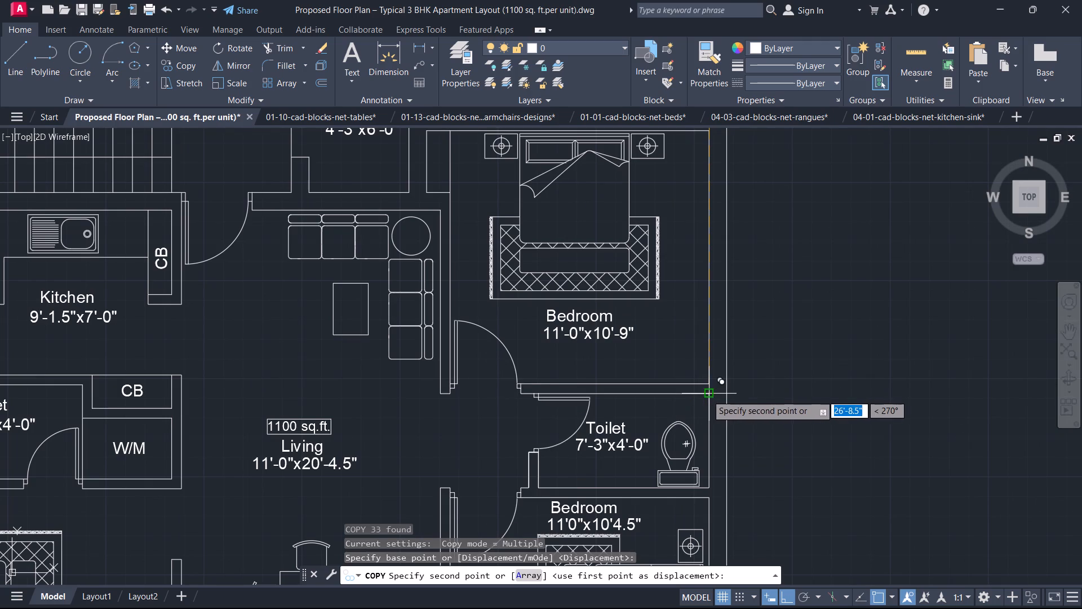
left_click(708, 396)
key("Escape")
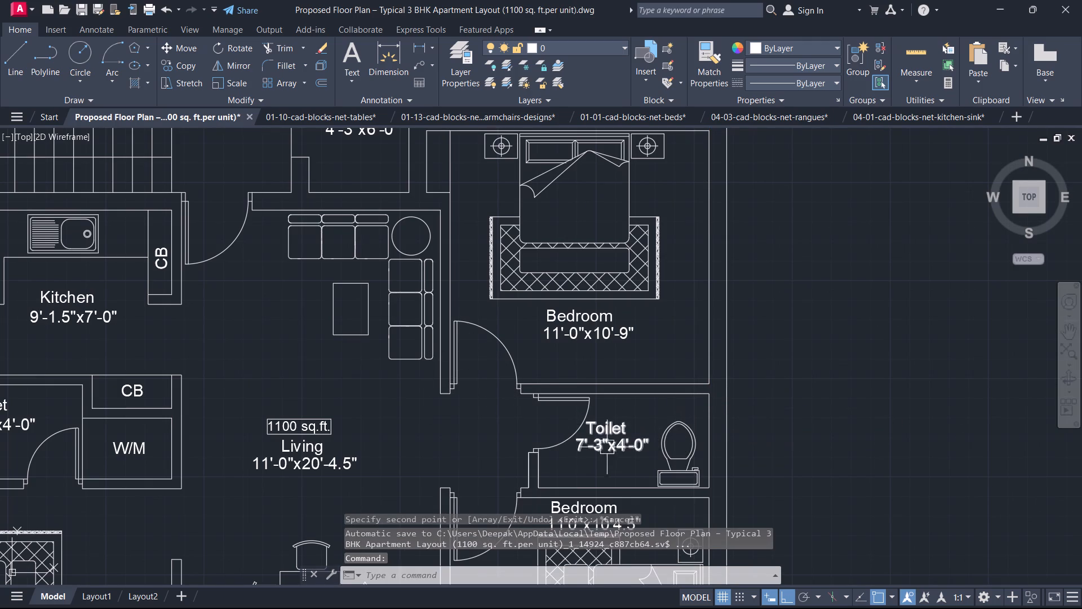
Review the door and furniture layout of both apartments across the whole floor plan.
middle_click_drag(605, 451, 666, 346)
scroll(596, 488, "down", 3)
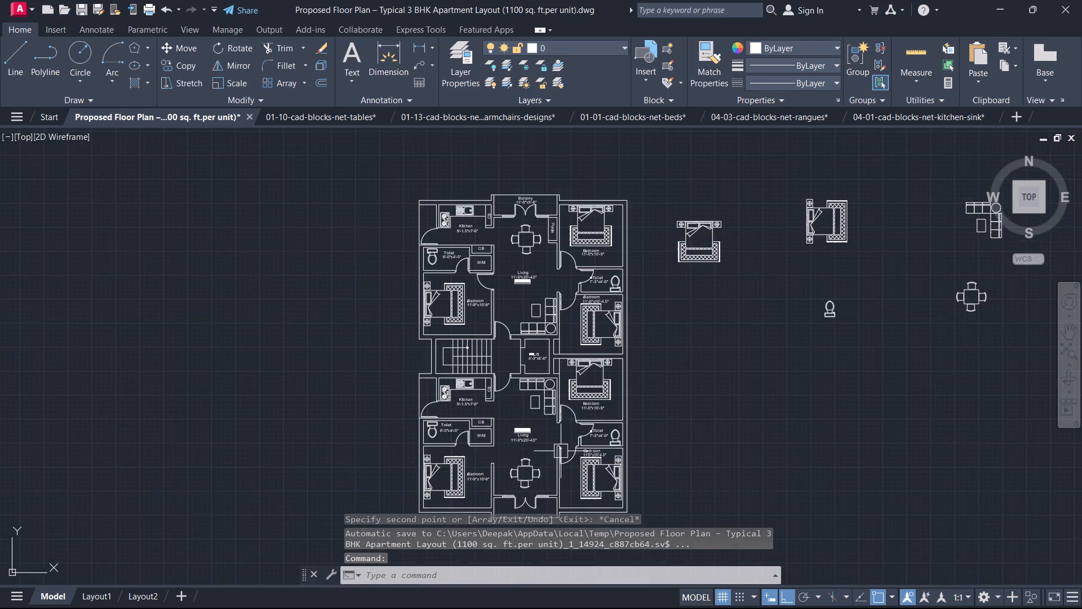
middle_click_drag(560, 450, 627, 340)
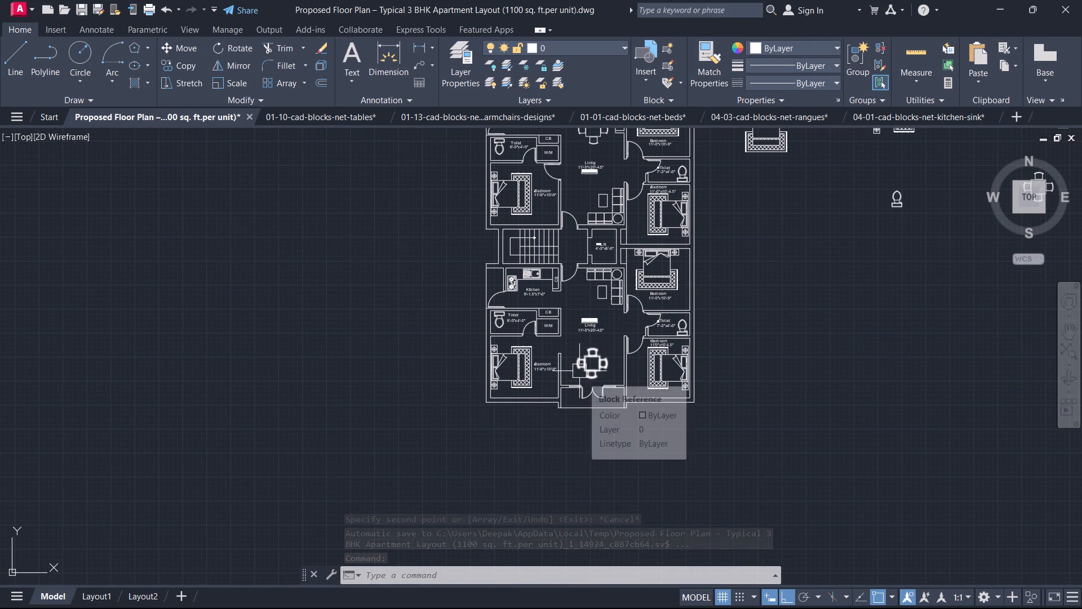
middle_click_drag(579, 371, 596, 476)
scroll(579, 371, "up", 1)
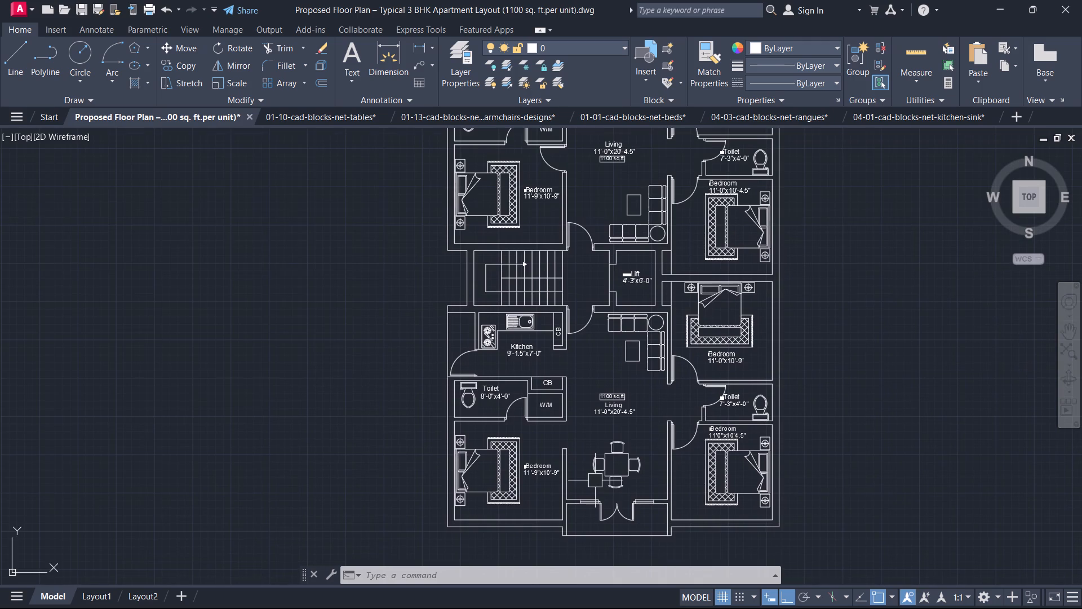
middle_click_drag(564, 379, 556, 476)
scroll(564, 382, "down", 1)
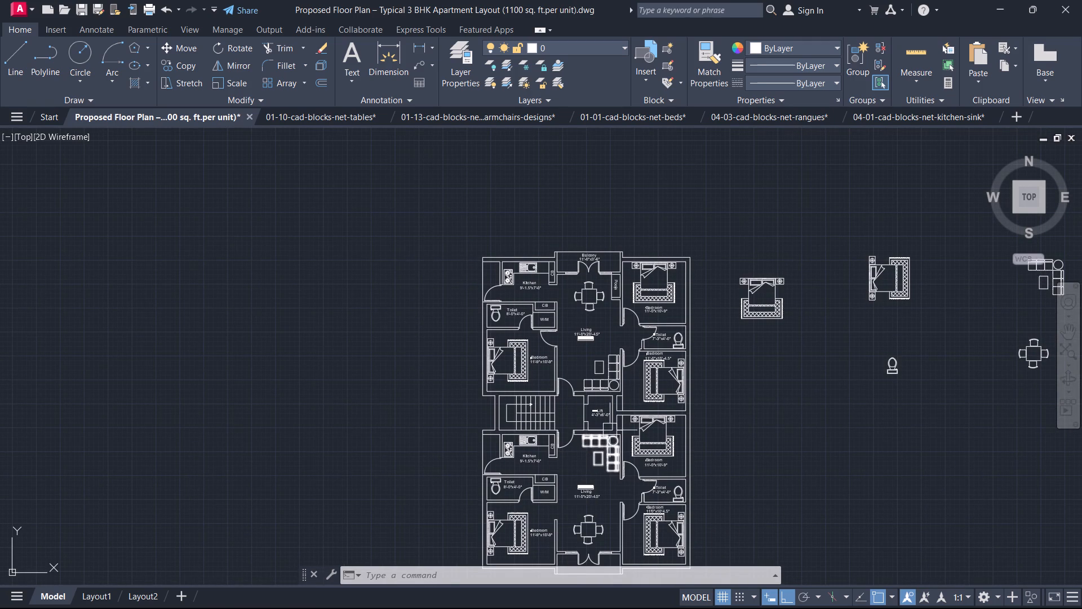
Draw a line across the upper apartment's outer wall behind the 11'-0"x10'-9" bedroom's bed, at the wall's midpoint.
scroll(620, 415, "up", 2)
middle_click_drag(624, 291, 651, 447)
middle_click_drag(695, 321, 683, 485)
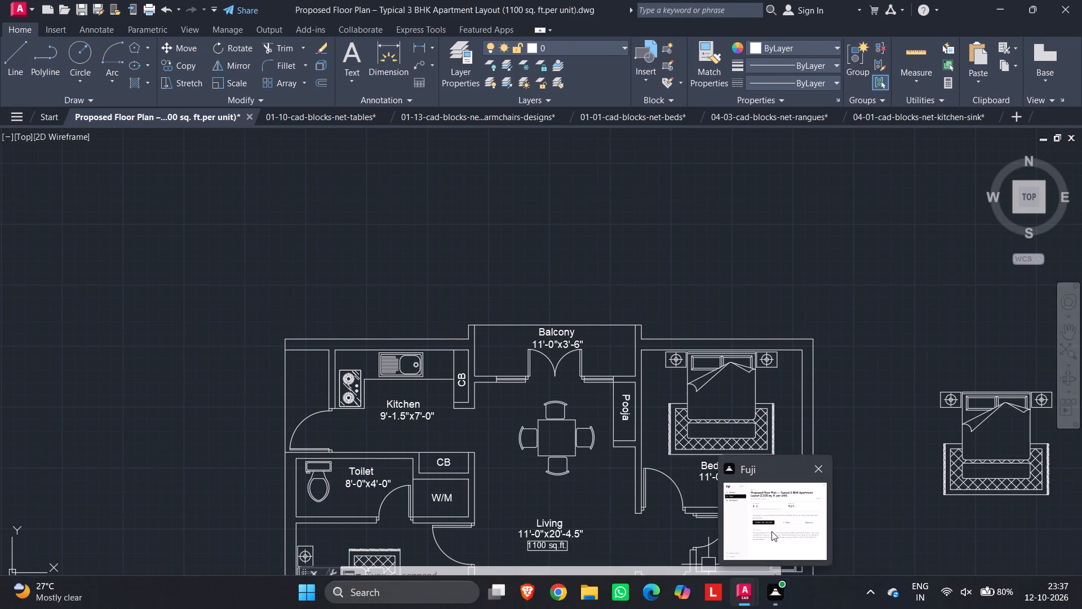
scroll(679, 350, "up", 1)
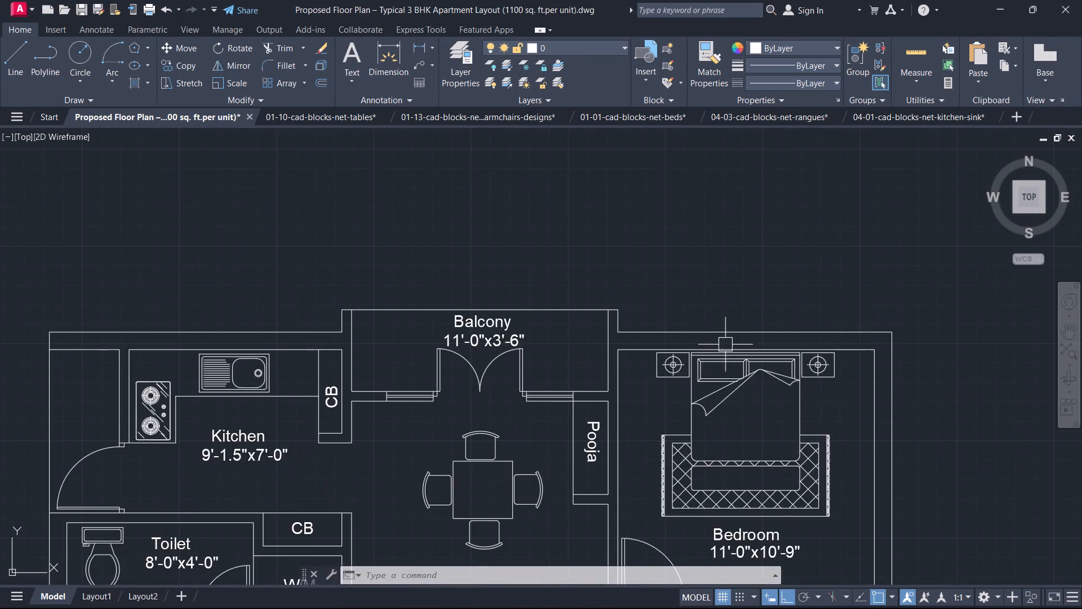
scroll(726, 345, "up", 2)
type("l")
key("space")
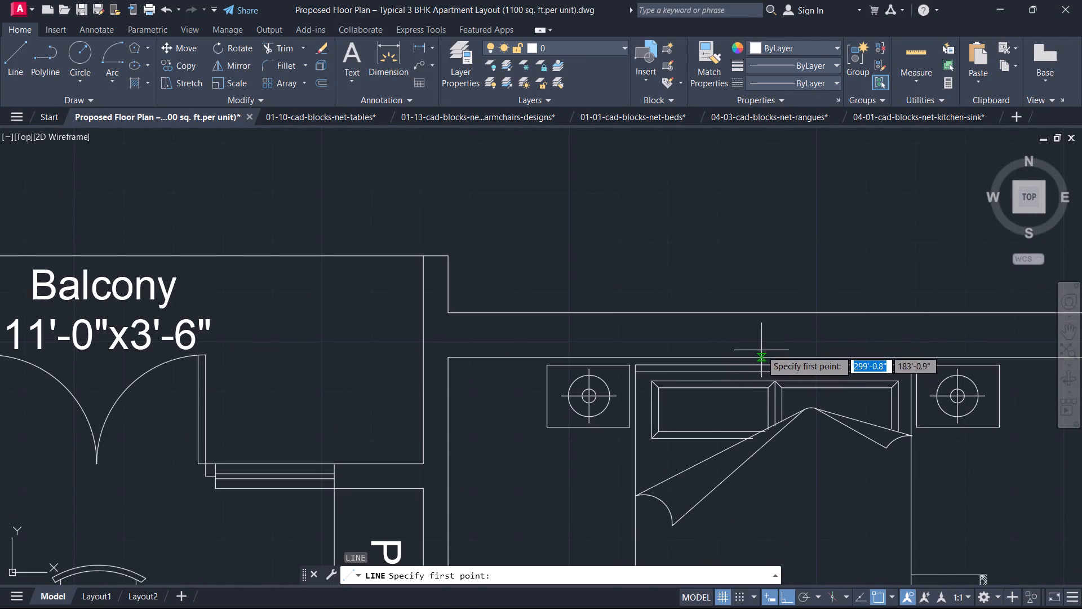
left_click(779, 357)
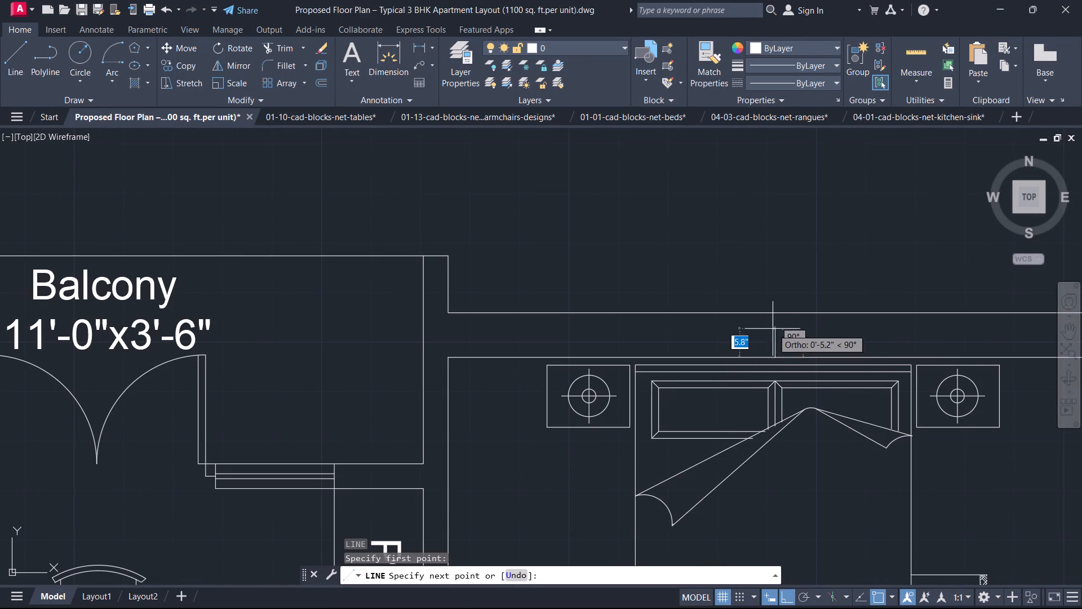
left_click(777, 314)
key("F1")
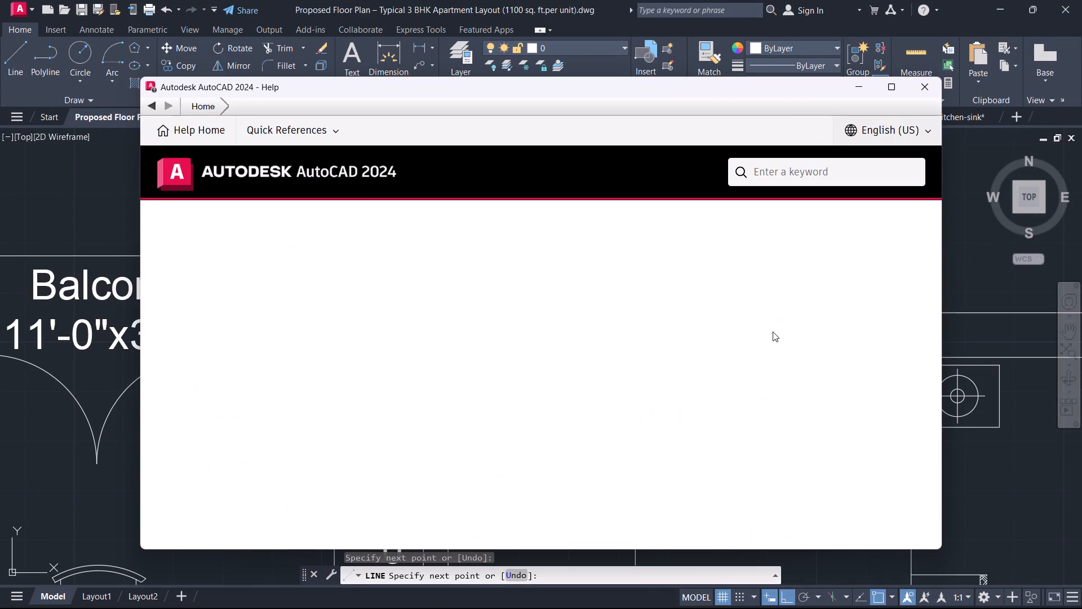
left_click(920, 90)
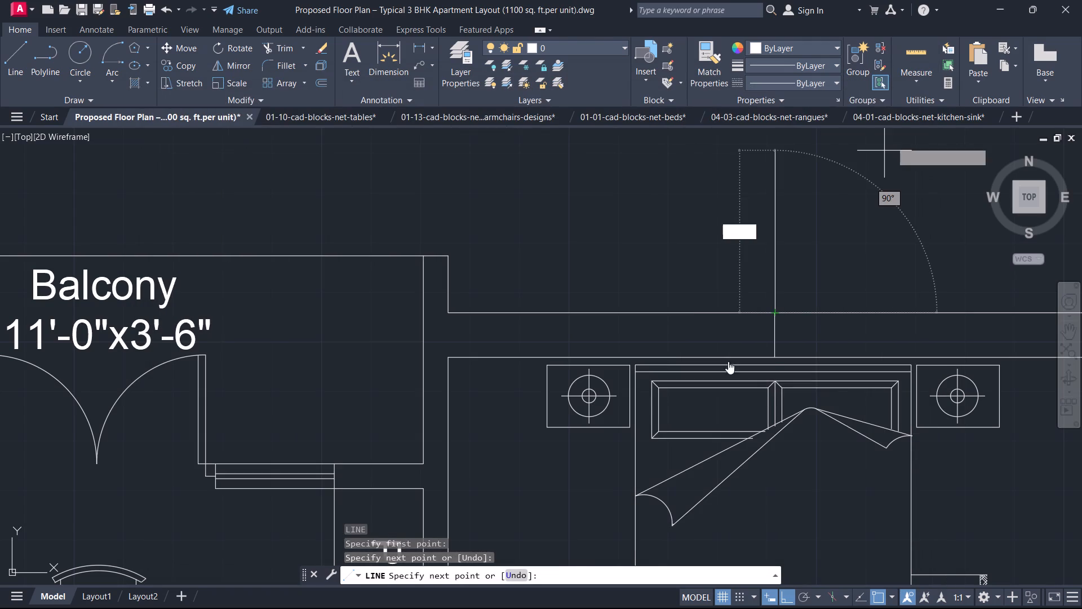
key("Escape")
Offset the line across the bedroom's outer wall by 3' to both sides.
type("o")
key("space")
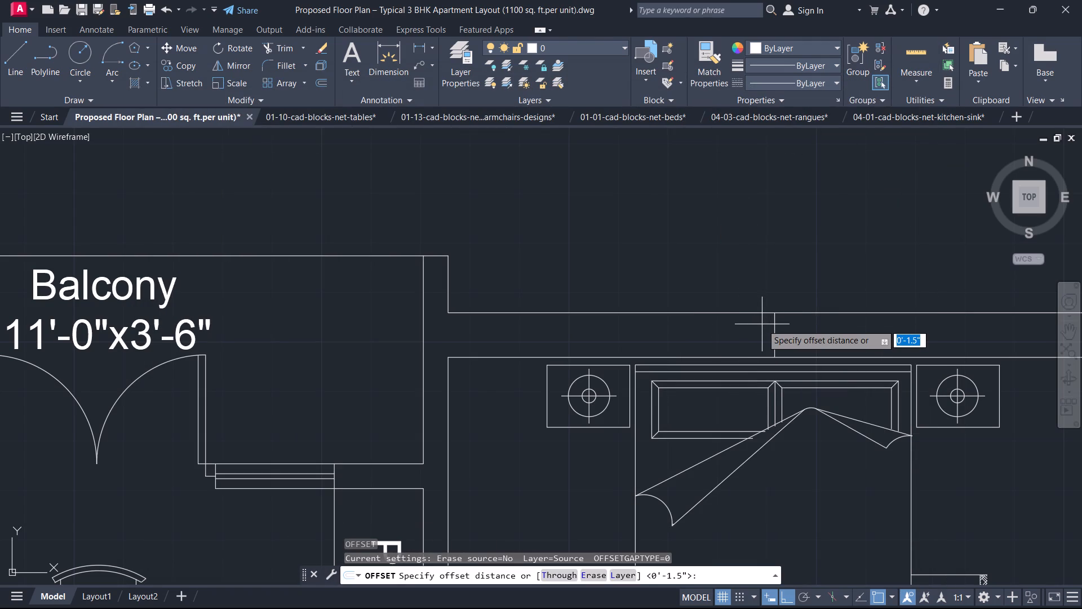
type("3'")
key("Return")
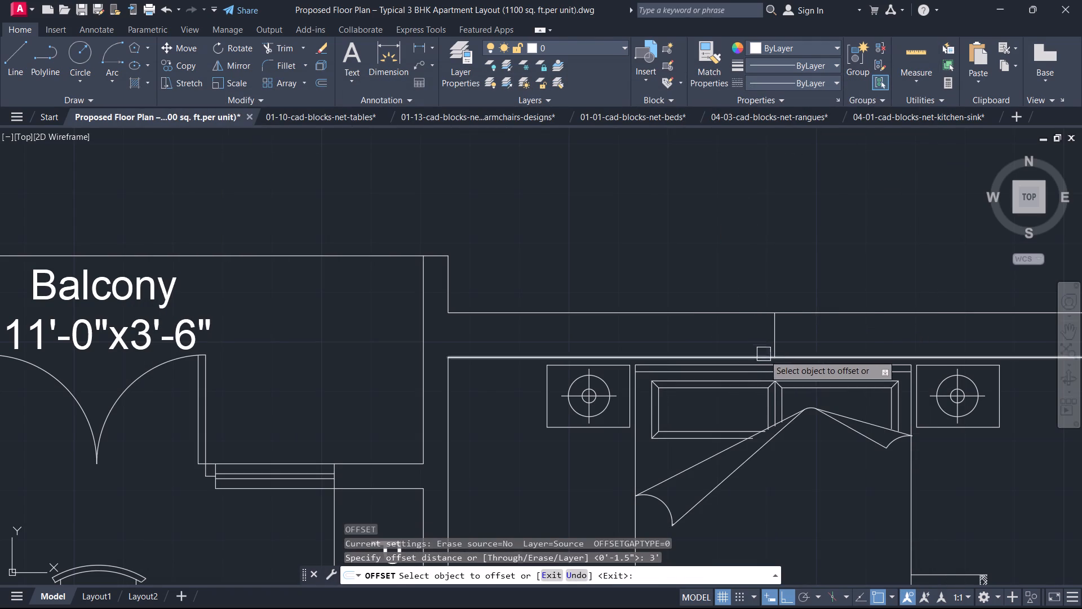
left_click(771, 339)
left_click(756, 328)
left_click(768, 334)
left_click(780, 338)
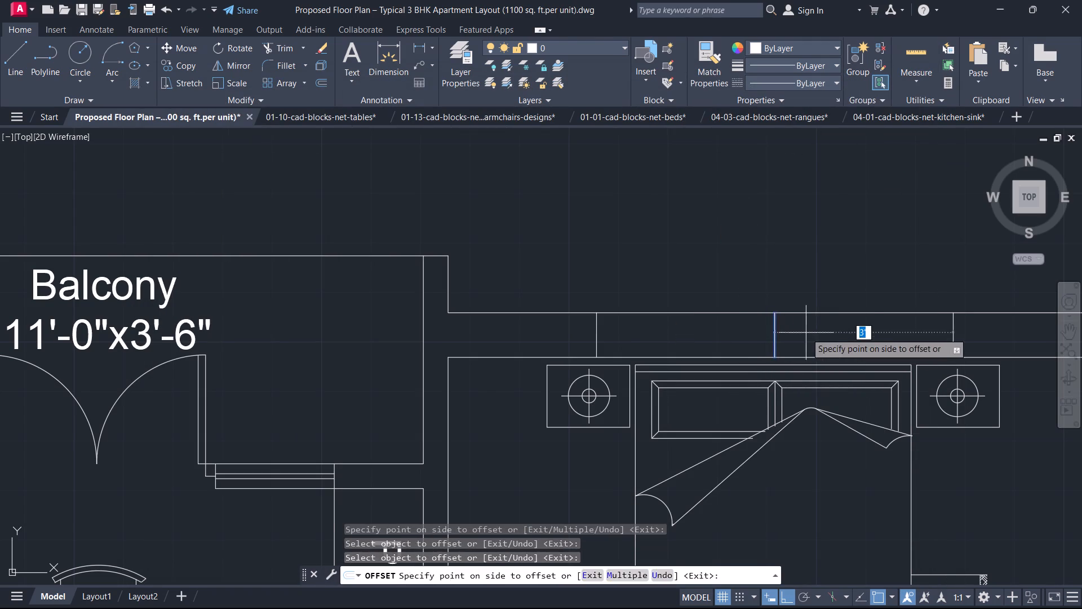
left_click(806, 333)
key("Escape")
Erase the original middle line between the two offset lines in the bedroom's outer wall.
left_click_drag(794, 337, 786, 337)
left_click(766, 333)
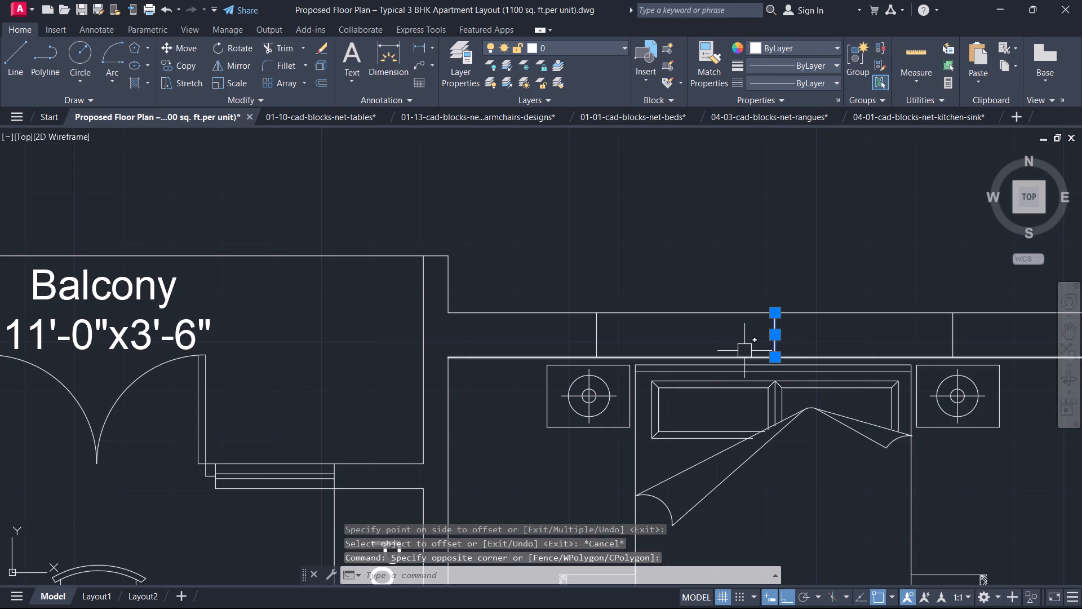
key("Delete")
Draw a line along the wall's centre joining the midpoints of the two window end lines.
type("l")
key("space")
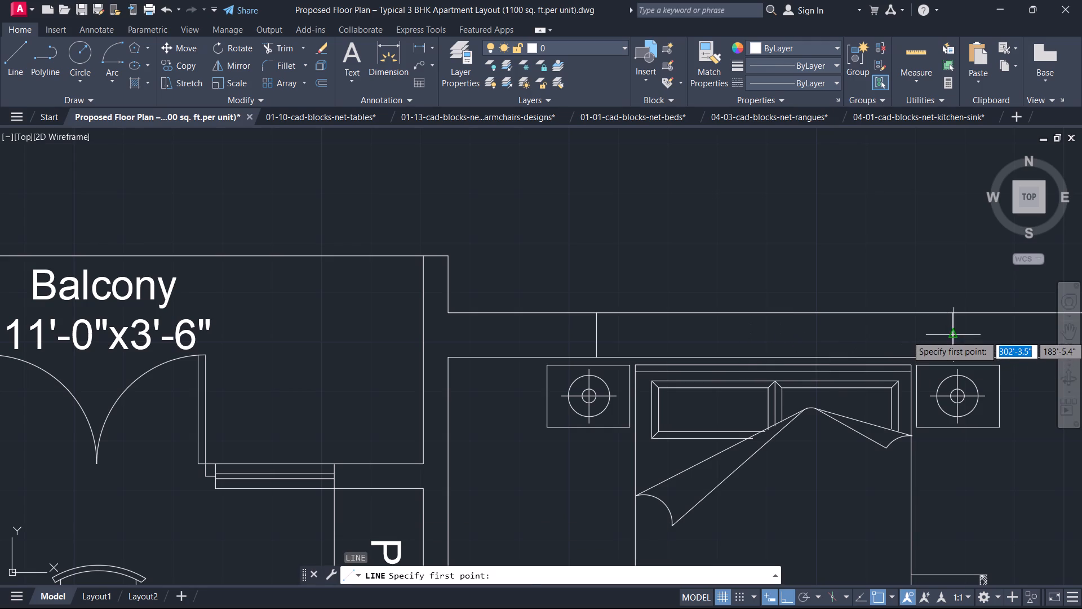
left_click(955, 336)
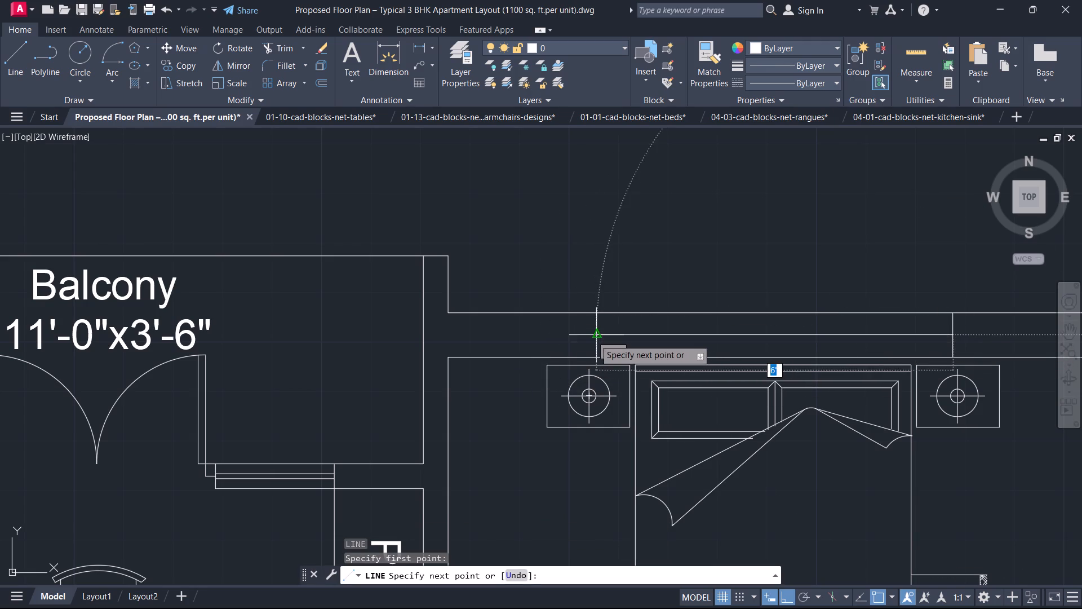
left_click(595, 339)
key("Escape")
Offset the bedroom window's centre line by 0.5" to both sides.
scroll(568, 365, "down", 4)
scroll(542, 377, "up", 2)
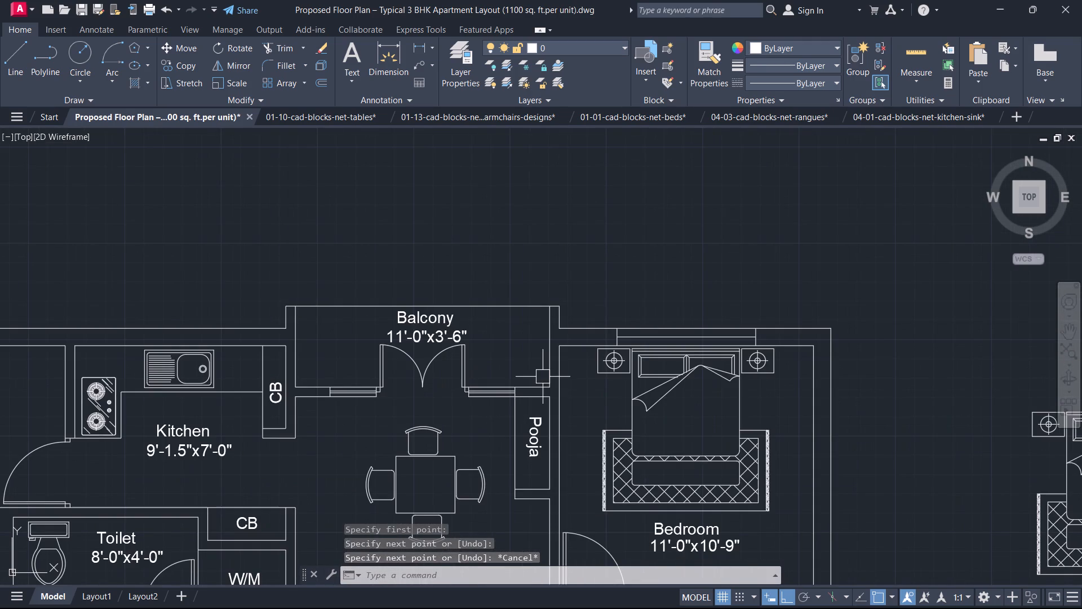
type("o")
key("space")
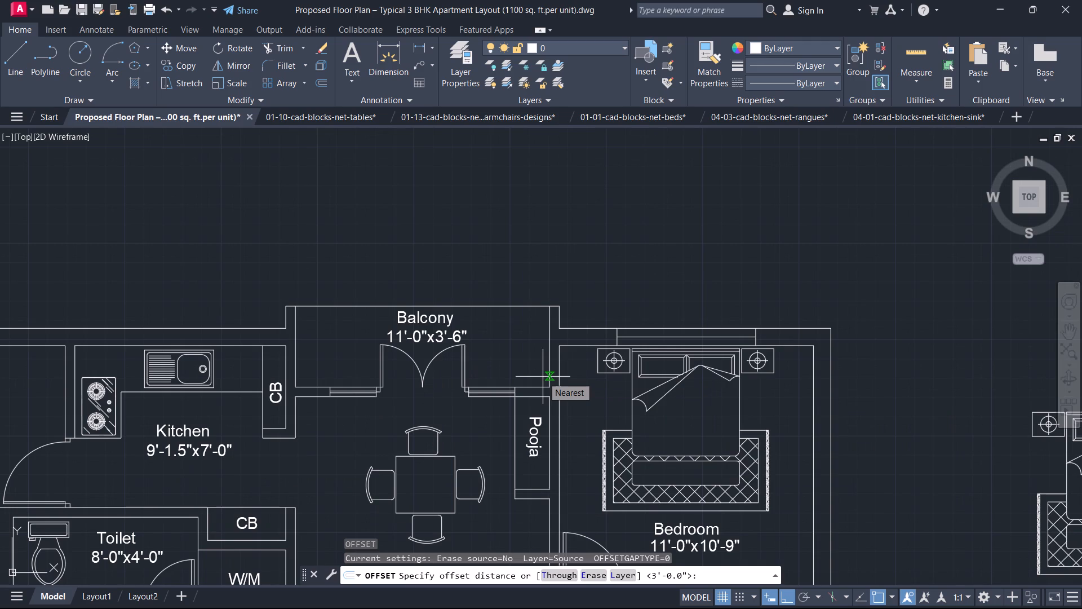
key("period")
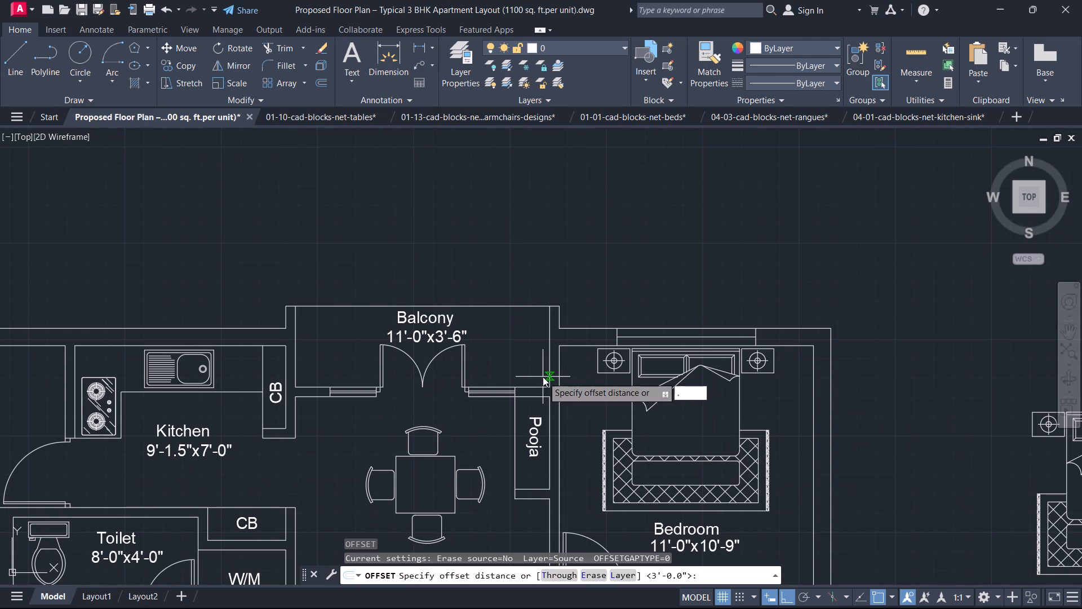
key("5")
key("Return")
scroll(682, 372, "up", 1)
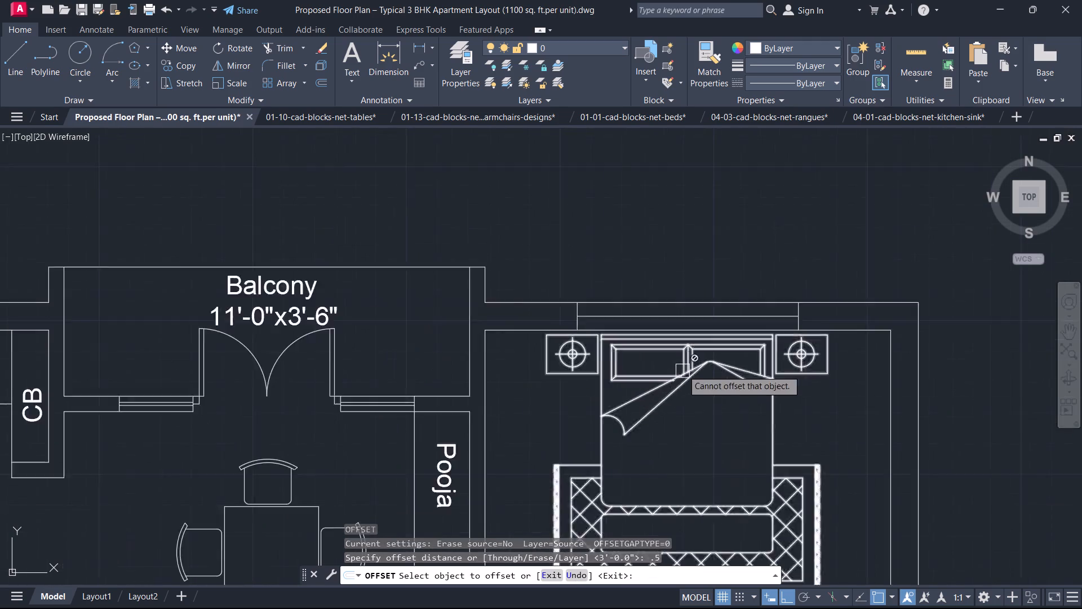
scroll(682, 370, "up", 1)
scroll(709, 280, "up", 1)
left_click(711, 289)
left_click(718, 273)
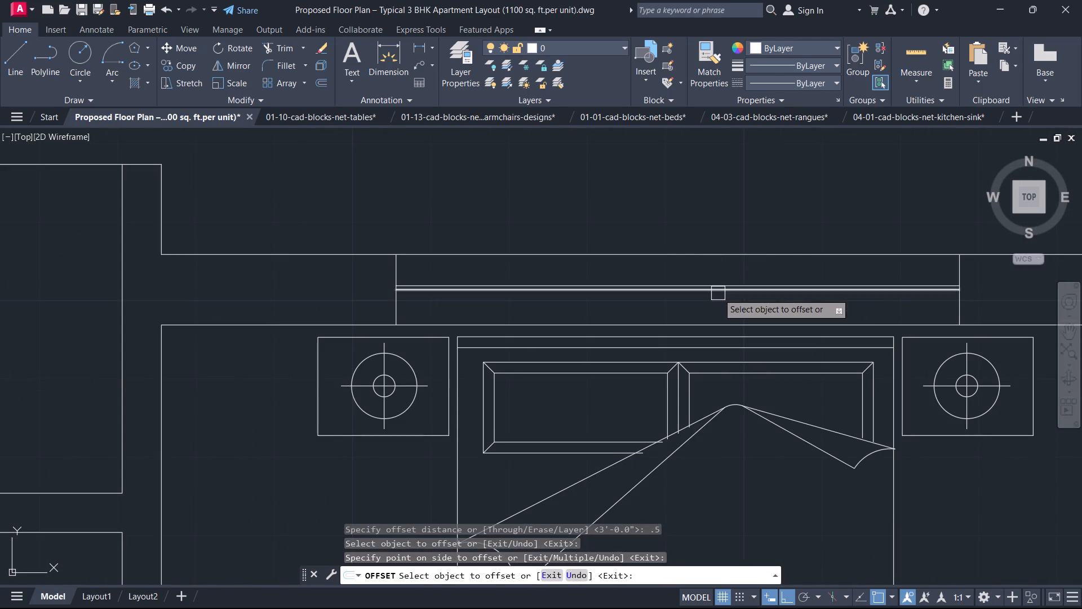
left_click(718, 293)
left_click(717, 303)
key("Escape")
Erase the bedroom window's original centre line between the two offset lines.
scroll(717, 303, "up", 5)
left_click(735, 262)
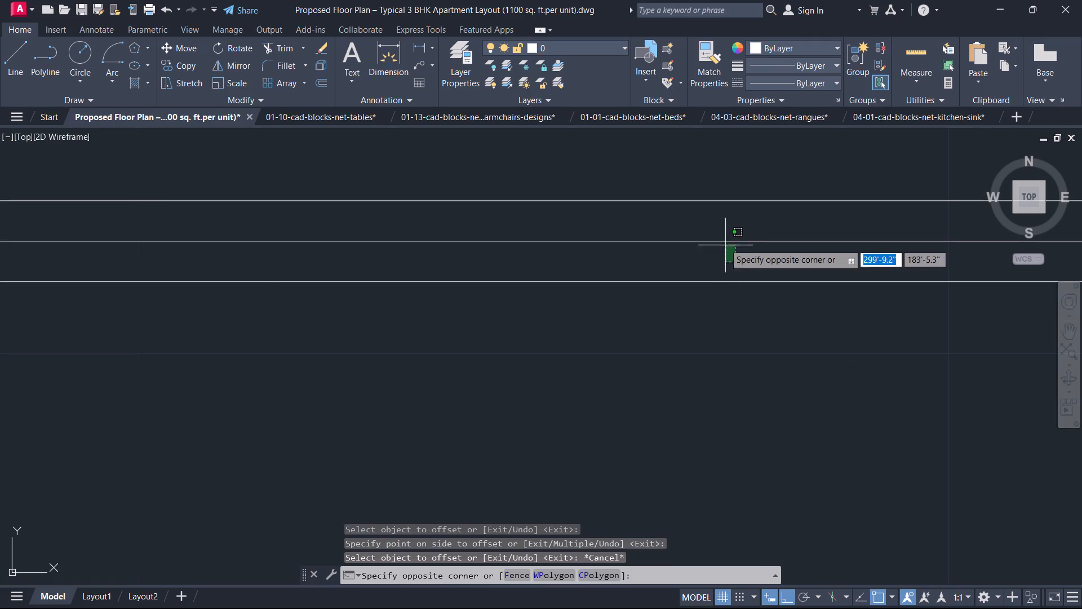
left_click(696, 226)
key("Delete")
Draw a short line across the kitchen wall beside the stove, joining the midpoints of its two faces.
scroll(696, 226, "down", 8)
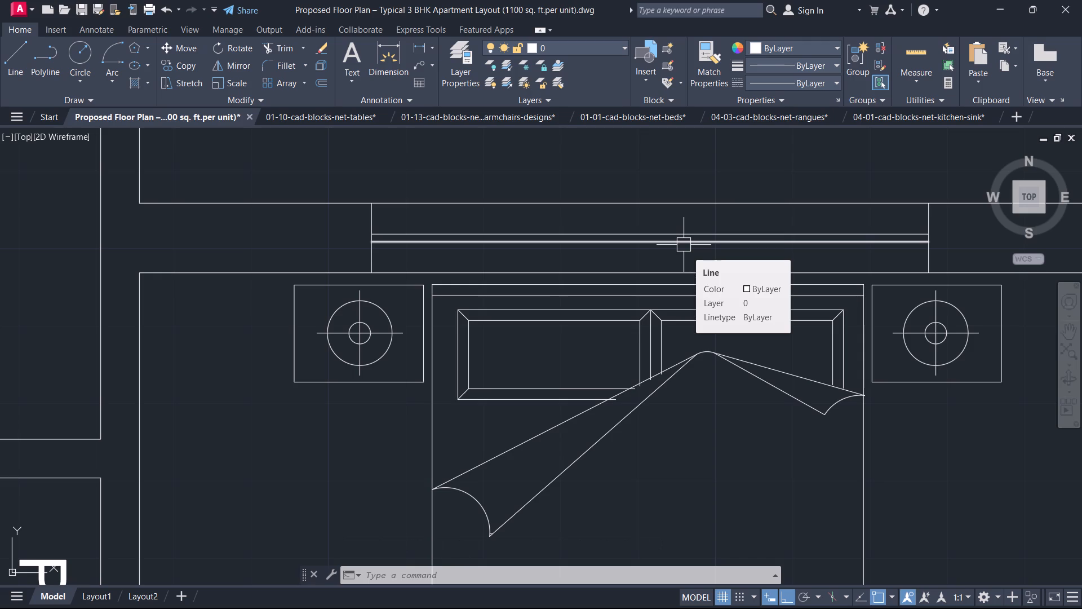
scroll(602, 320, "down", 3)
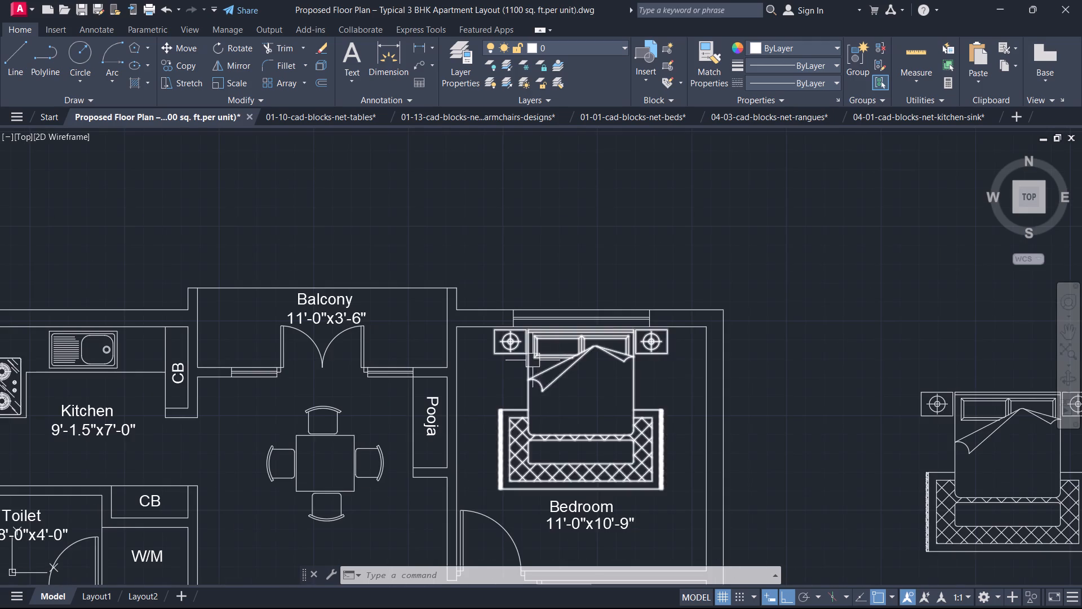
middle_click_drag(502, 381, 709, 320)
scroll(539, 343, "up", 1)
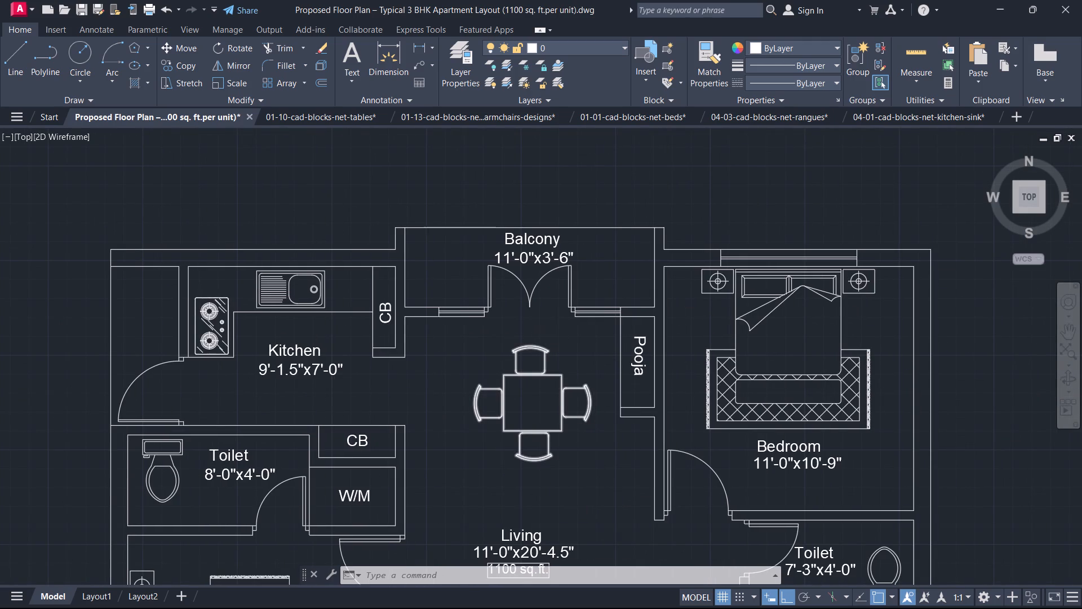
scroll(539, 343, "down", 2)
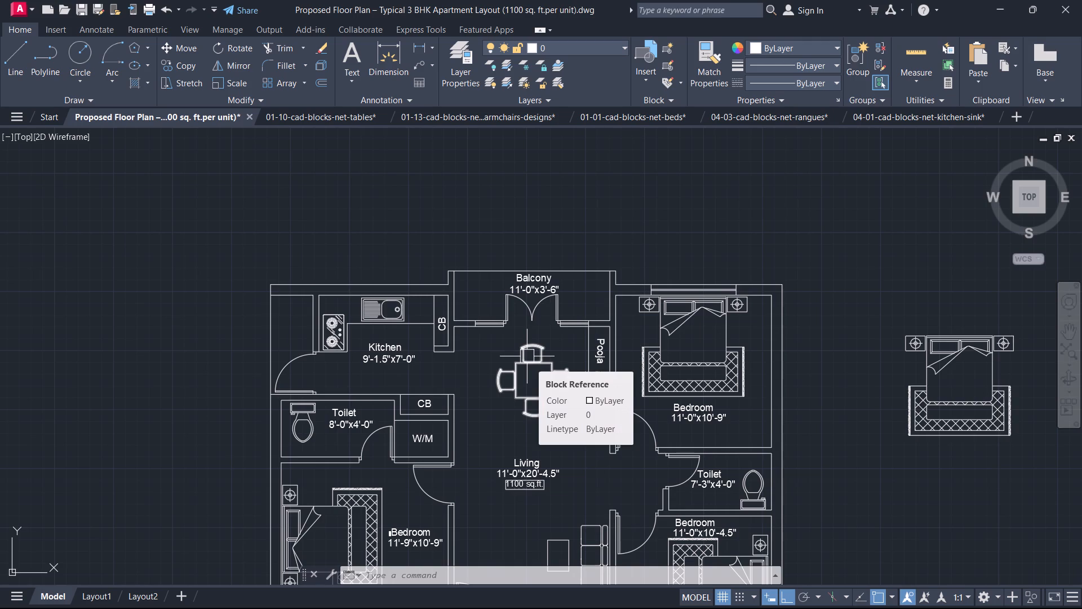
key("semicolon")
key("space")
scroll(300, 335, "up", 3)
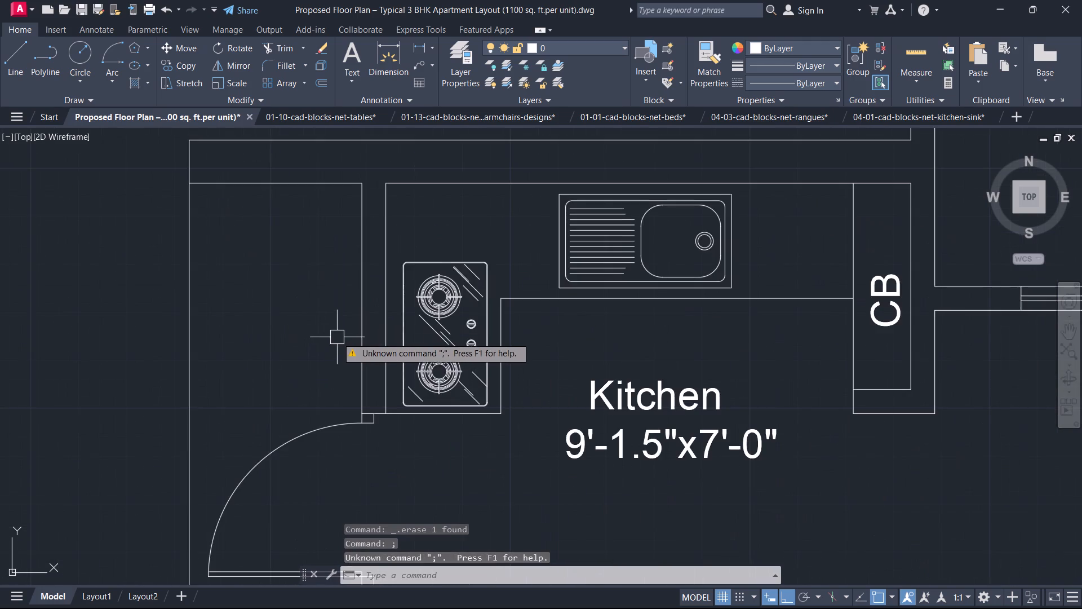
middle_click_drag(349, 327, 385, 437)
key("Escape")
type("l")
key("space")
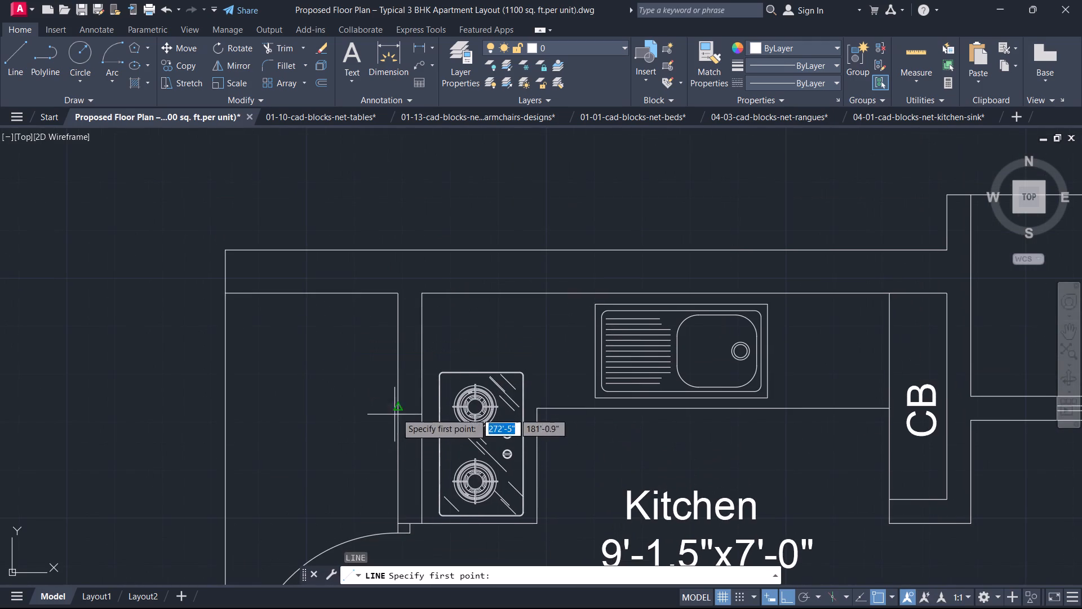
left_click(398, 411)
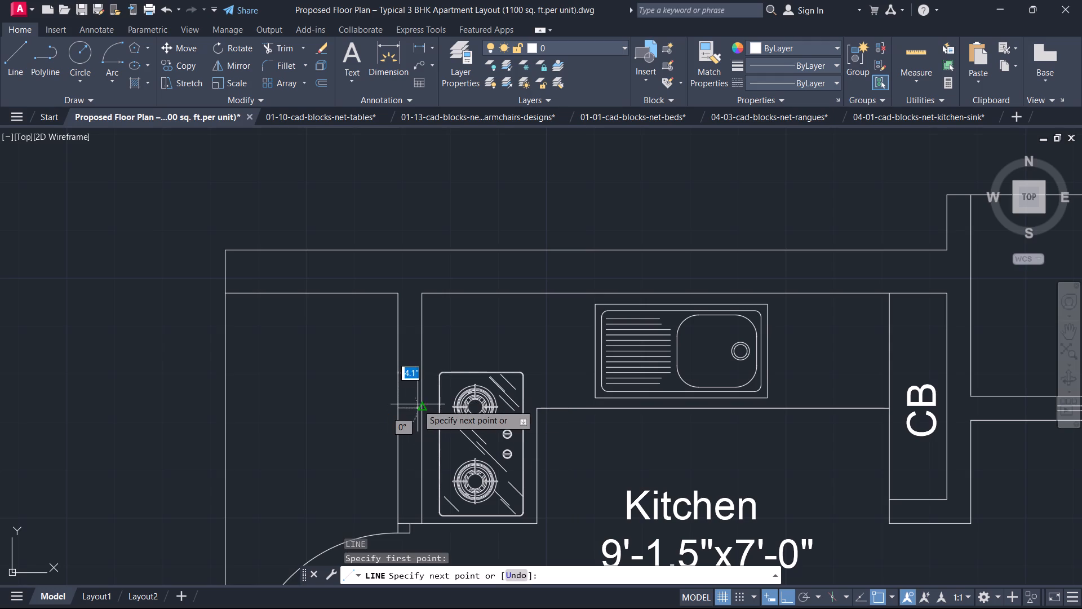
left_click(418, 404)
key("Escape")
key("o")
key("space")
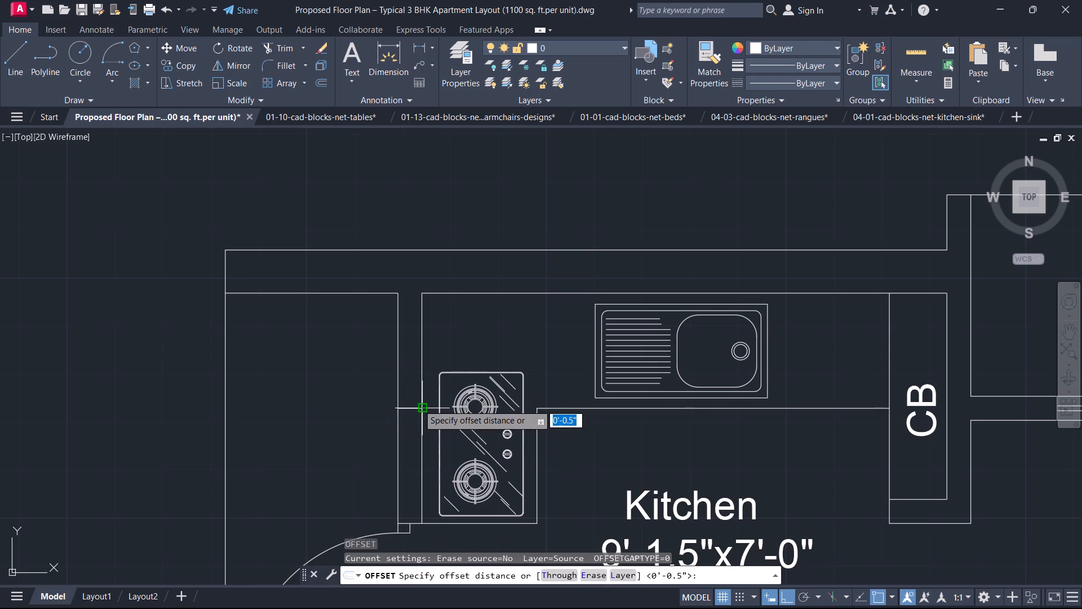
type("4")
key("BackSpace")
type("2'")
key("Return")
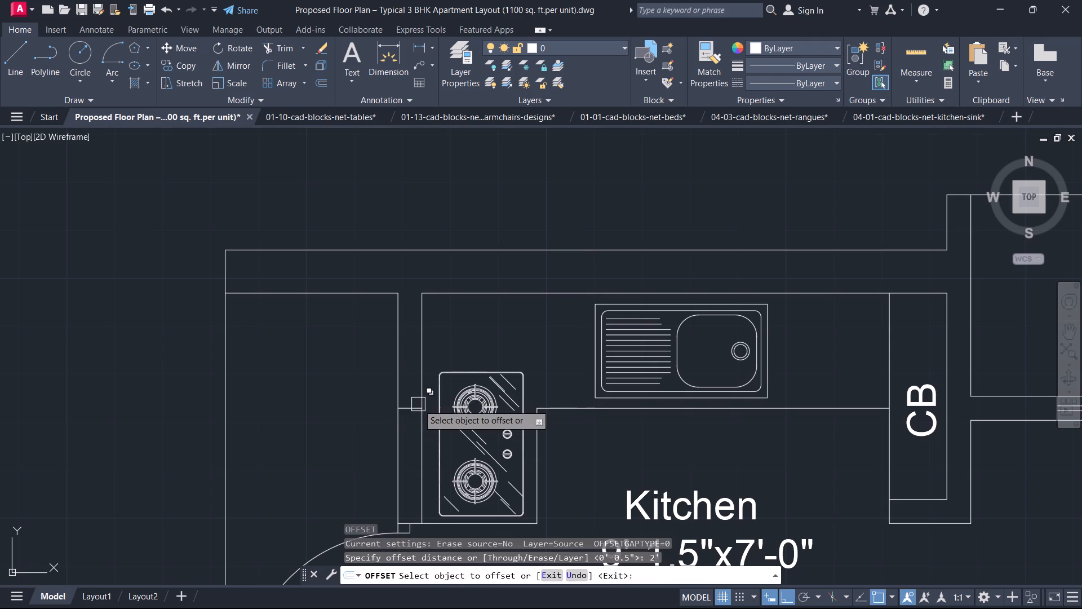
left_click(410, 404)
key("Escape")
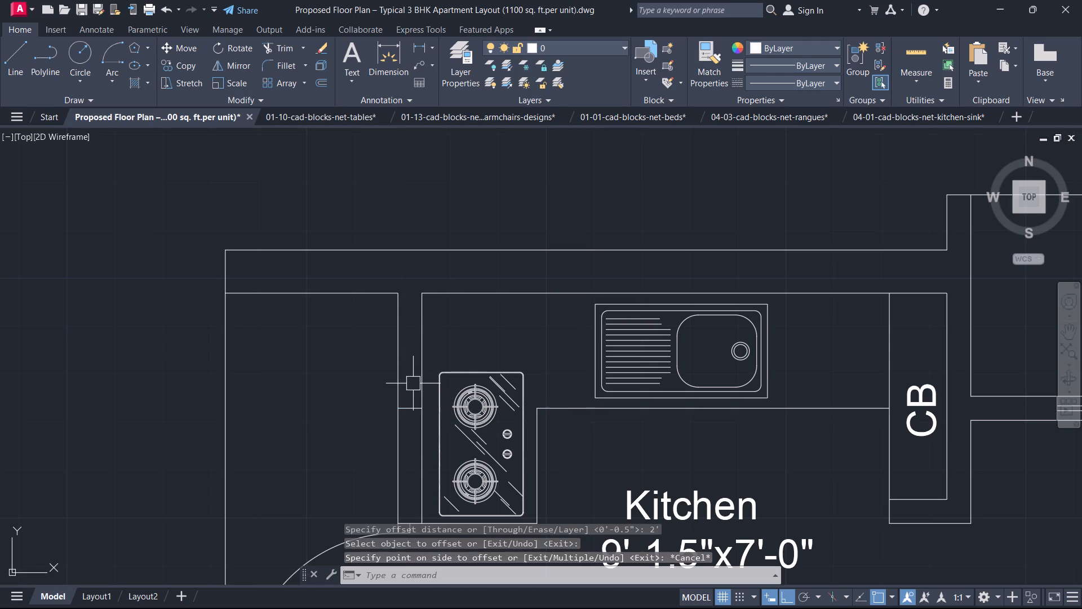
Offset the short line across the kitchen wall by 1'6" to both sides to form the window ends.
type("o 1'6")
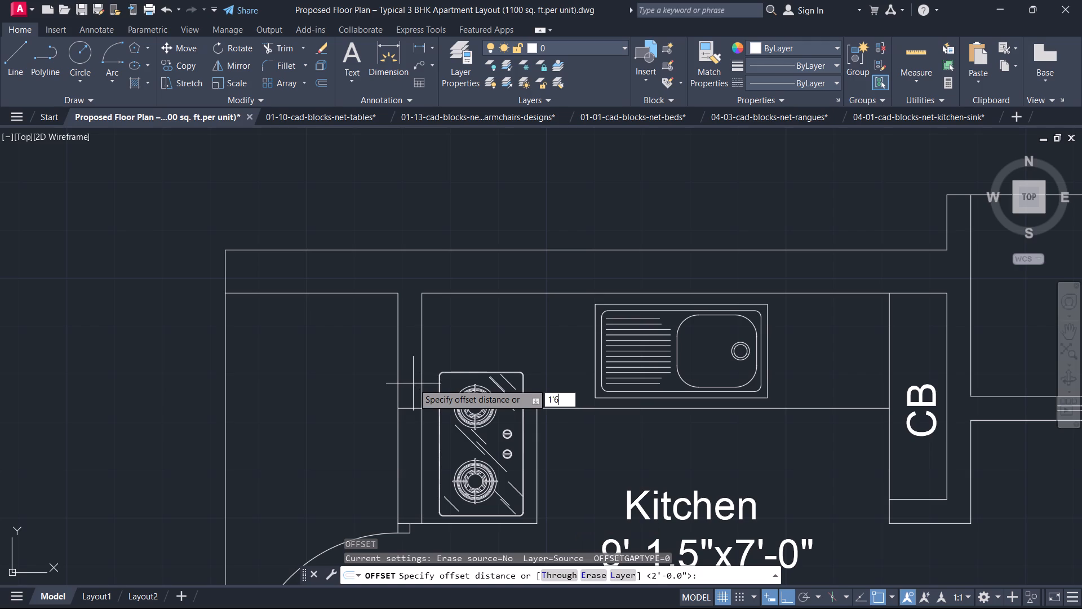
key("Return")
left_click(408, 411)
left_click(412, 377)
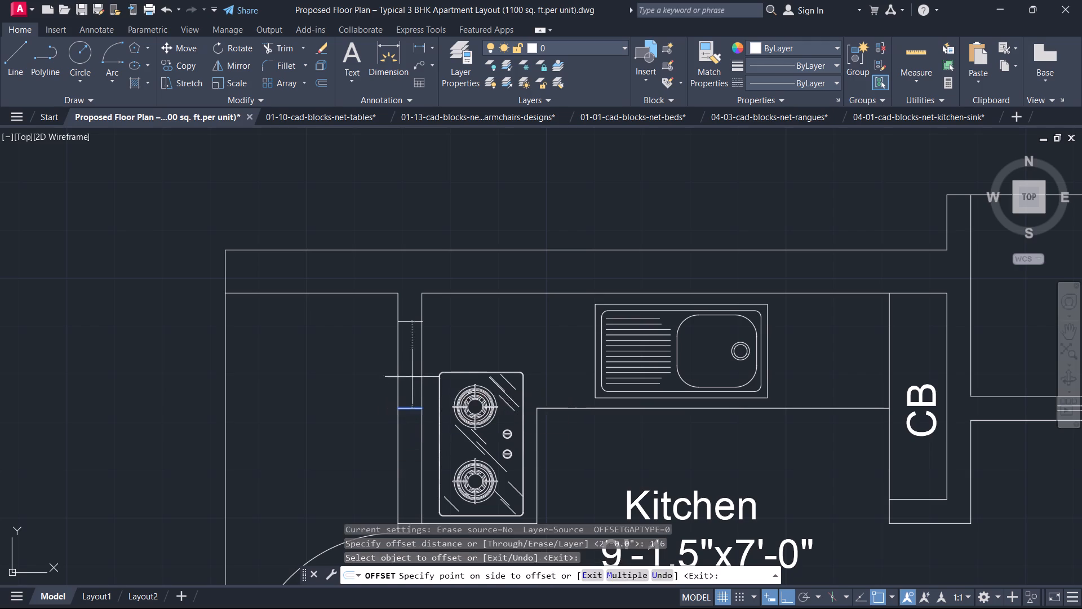
left_click(409, 404)
left_click(410, 425)
key("Escape")
Erase the original middle line between the two window end lines in the kitchen wall.
left_click(410, 425)
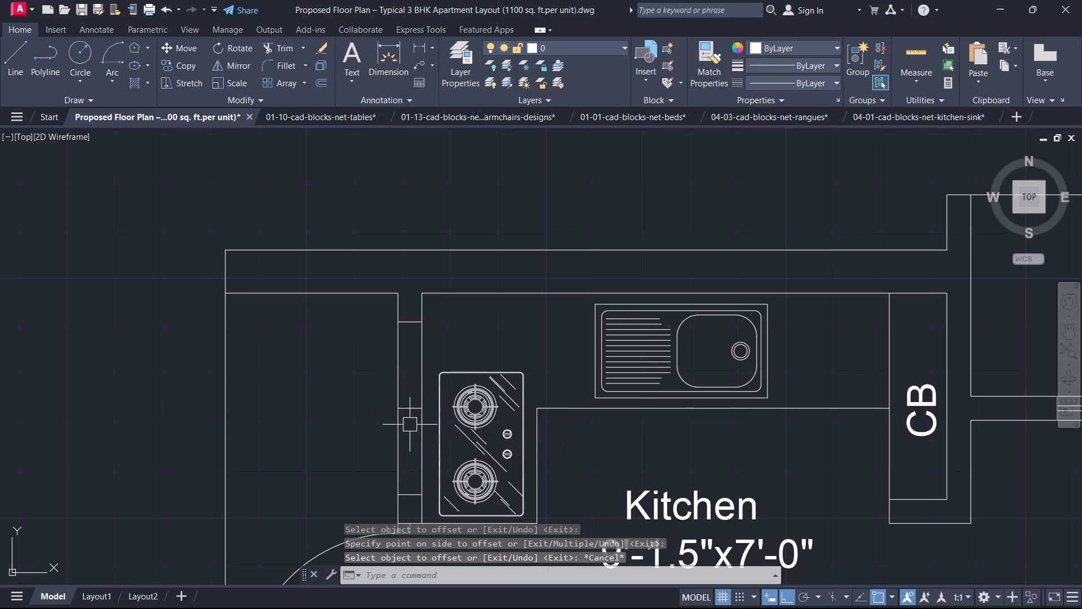
left_click(410, 403)
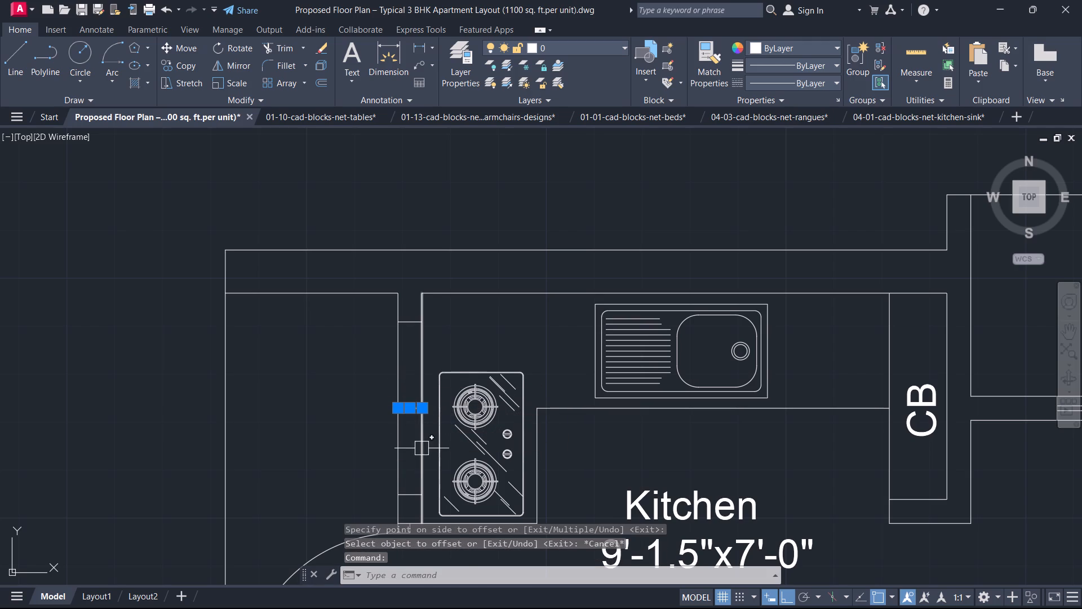
key("Delete")
Draw a centre line along the kitchen wall joining the midpoints of the two window end lines.
type("l")
key("space")
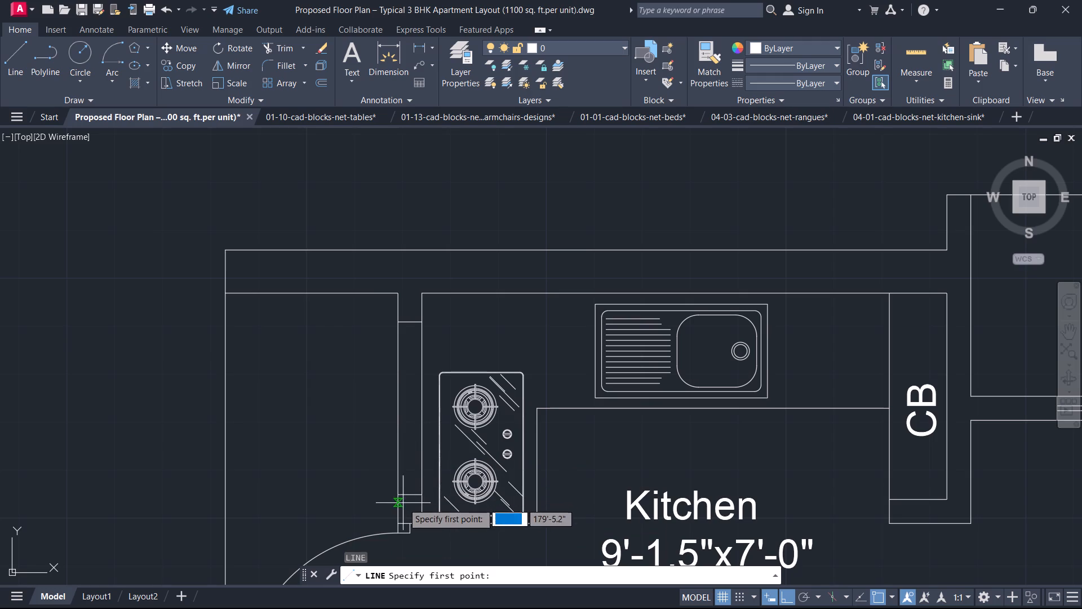
left_click(410, 496)
left_click(409, 320)
key("Escape")
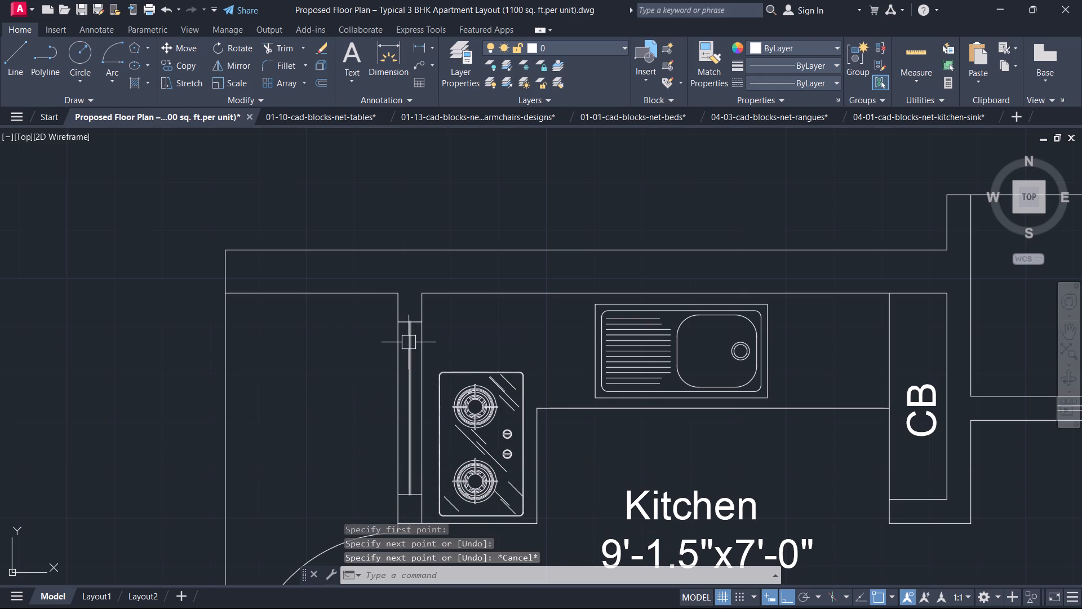
Offset the kitchen window's centre line by 0.5" to both sides.
type("o")
key("space")
type("0.5")
key("Return")
scroll(397, 356, "up", 3)
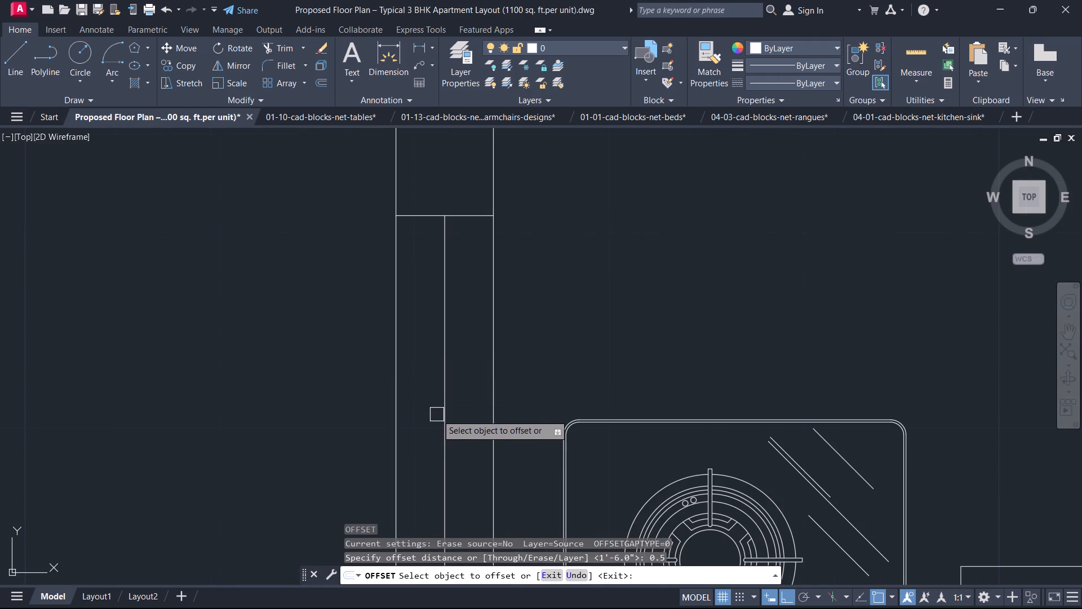
left_click(437, 414)
left_click(443, 416)
left_click(428, 409)
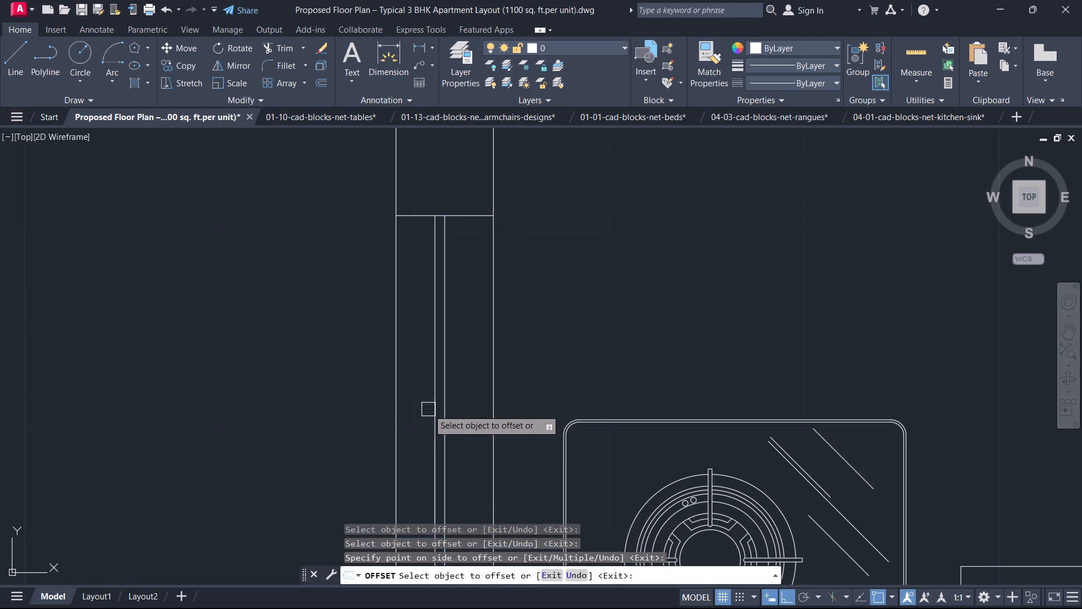
left_click(448, 417)
left_click(469, 418)
key("Escape")
Erase the kitchen window's original centre line between the two offset lines.
left_click(437, 409)
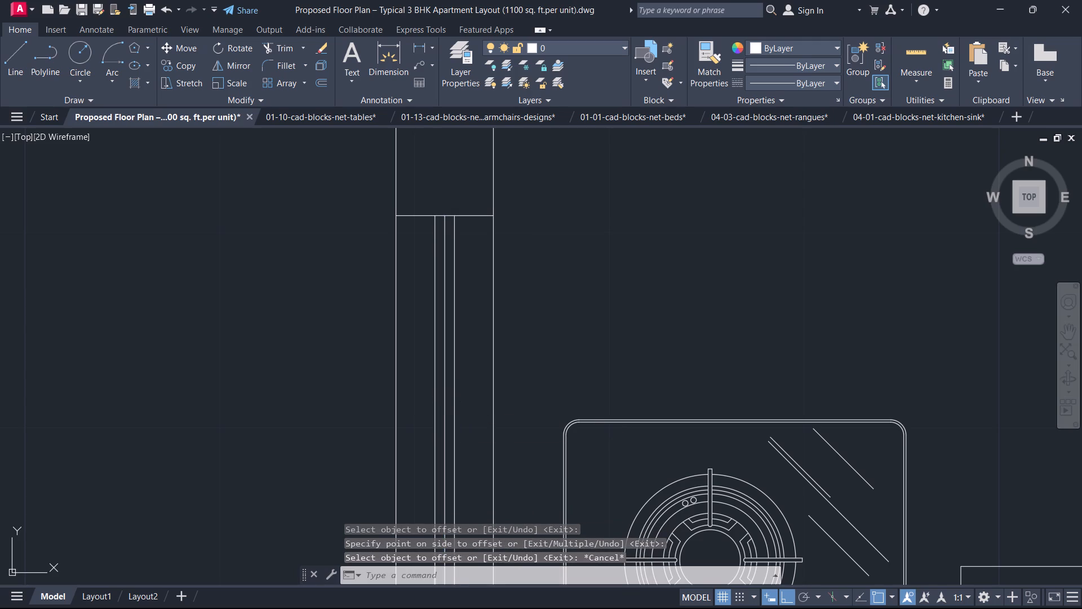
scroll(440, 411, "up", 3)
key("Escape")
left_click(460, 424)
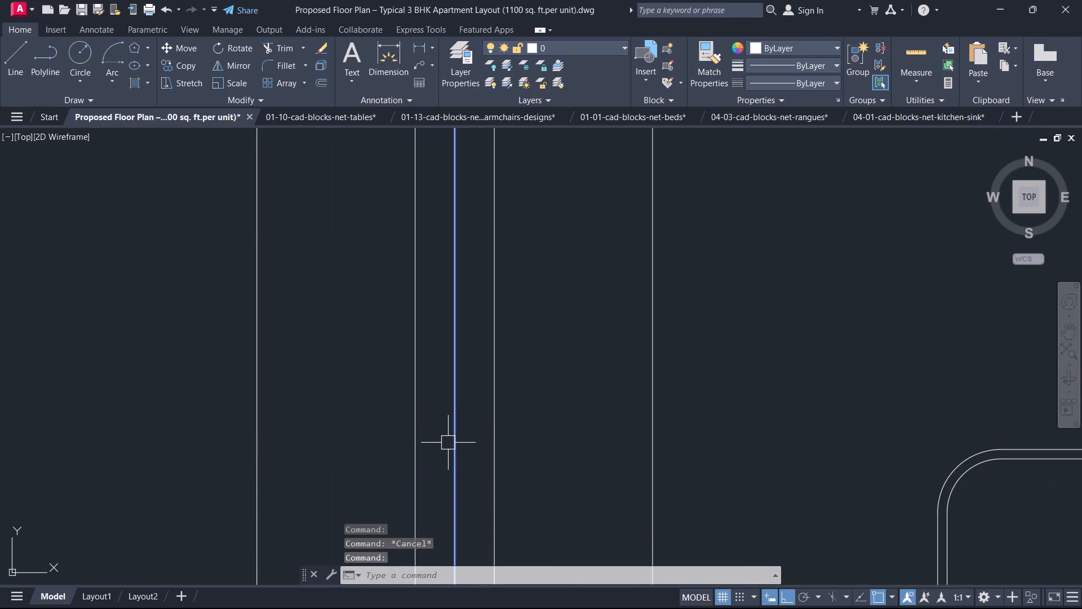
key("Delete")
Draw a short line across the outer wall of the 8'-0"x4'-0" toilet at the midpoint of its inner face.
scroll(448, 443, "down", 6)
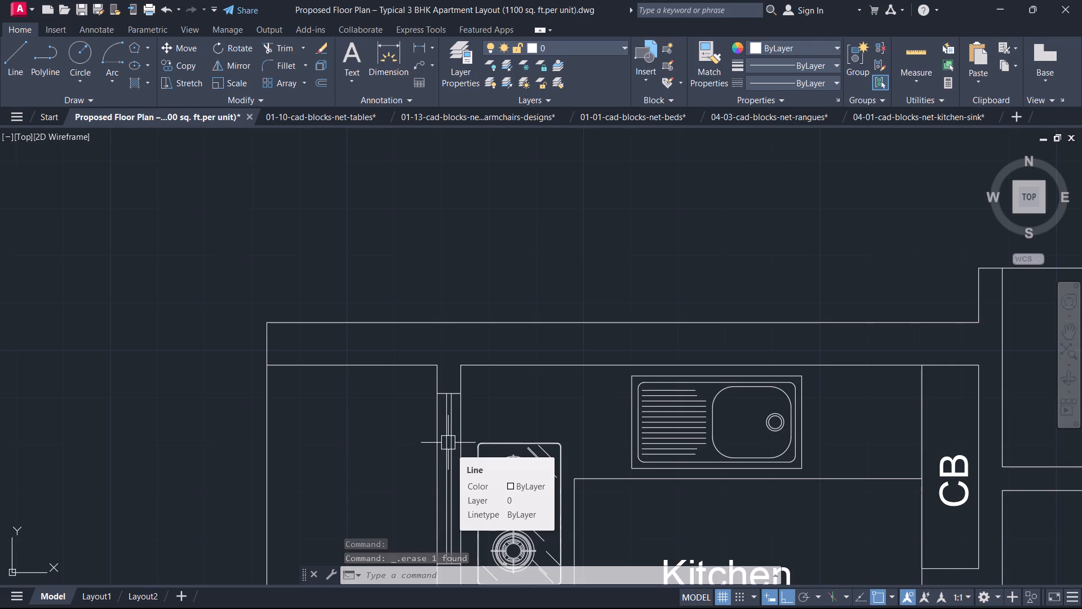
scroll(448, 443, "down", 3)
middle_click_drag(447, 454, 456, 438)
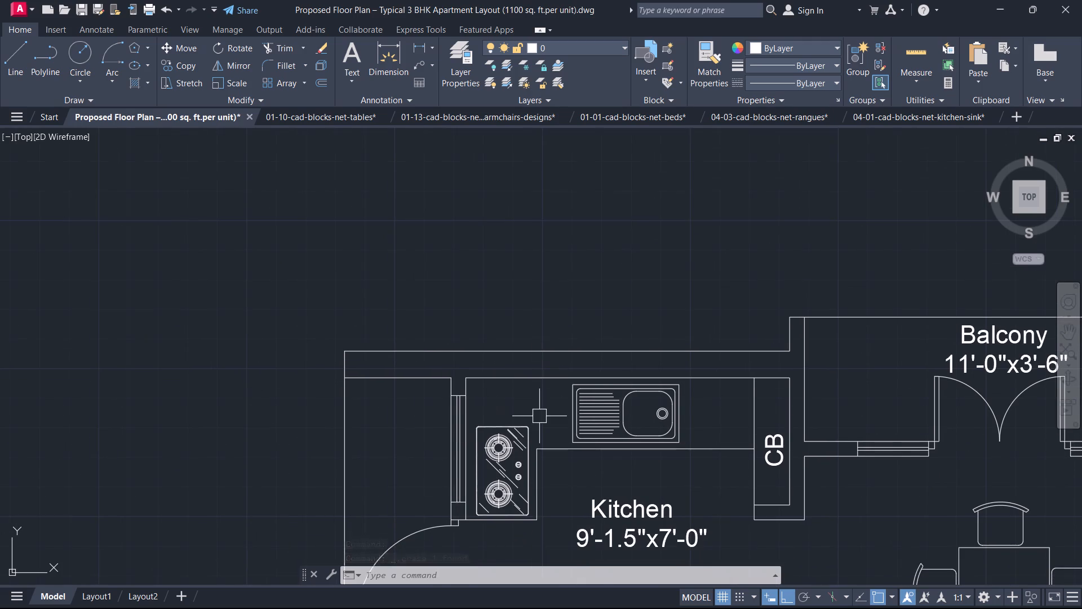
middle_click_drag(539, 417, 620, 280)
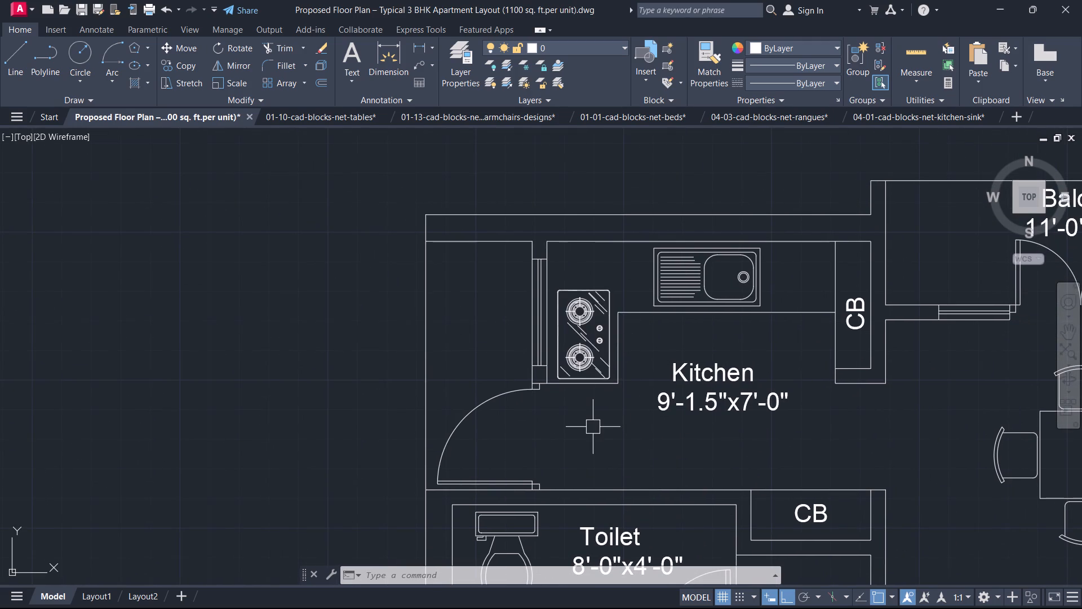
middle_click_drag(562, 451, 612, 376)
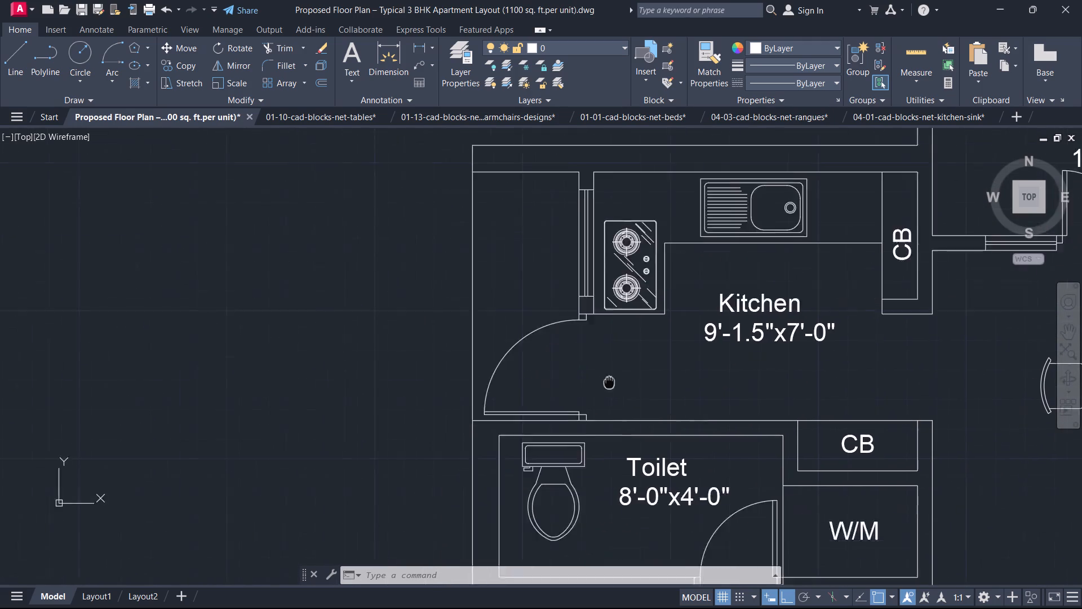
middle_click_drag(612, 376, 644, 314)
key("l")
key("space")
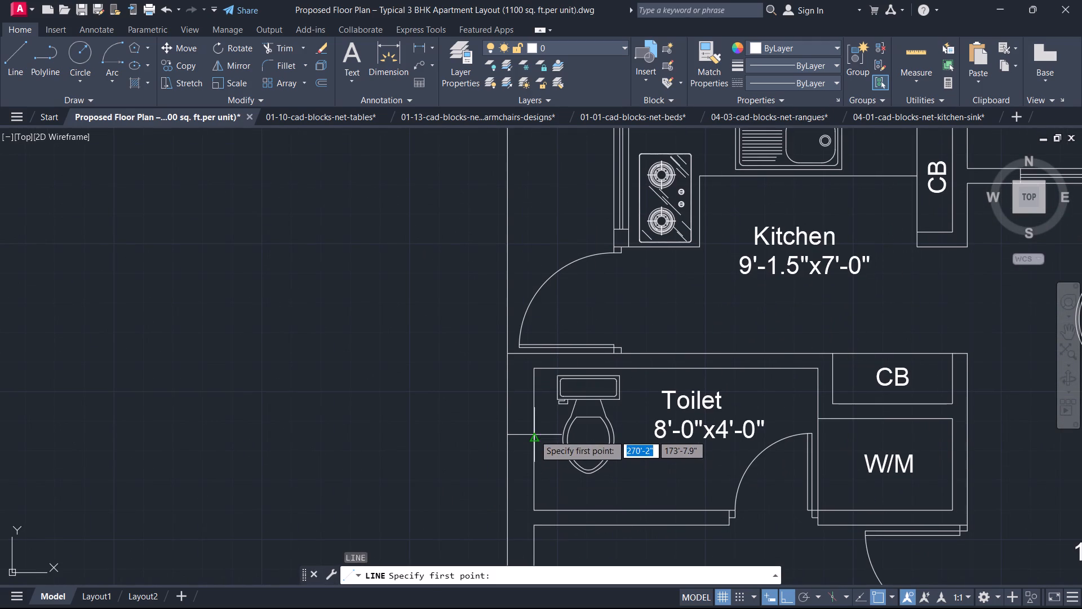
left_click(534, 435)
left_click(504, 436)
key("Escape")
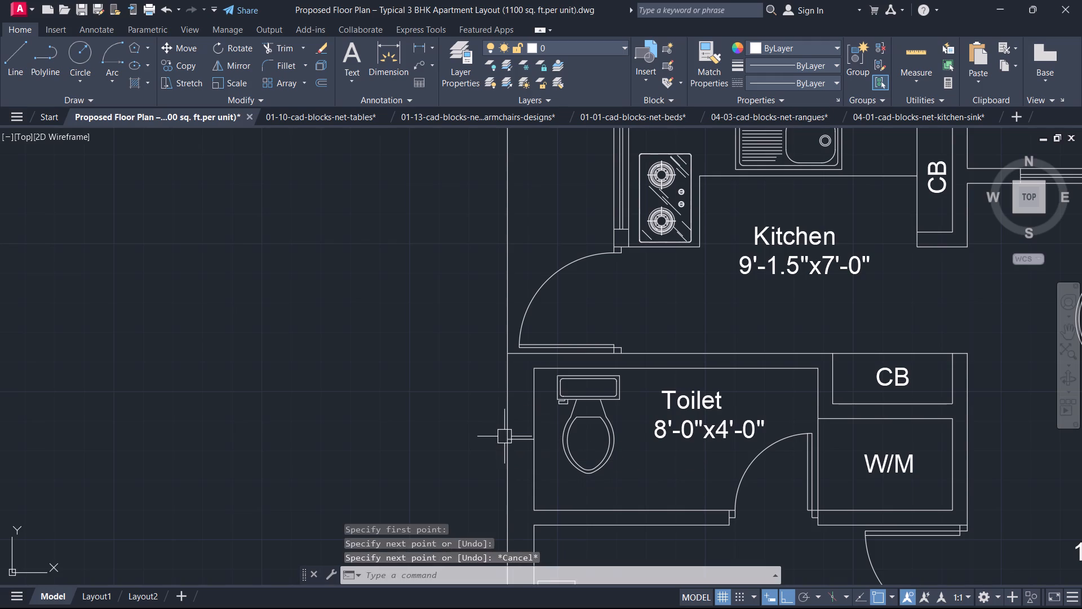
Offset the short line across the toilet's outer wall by 1' to both sides to form the window ends.
type("o 1'")
key("Return")
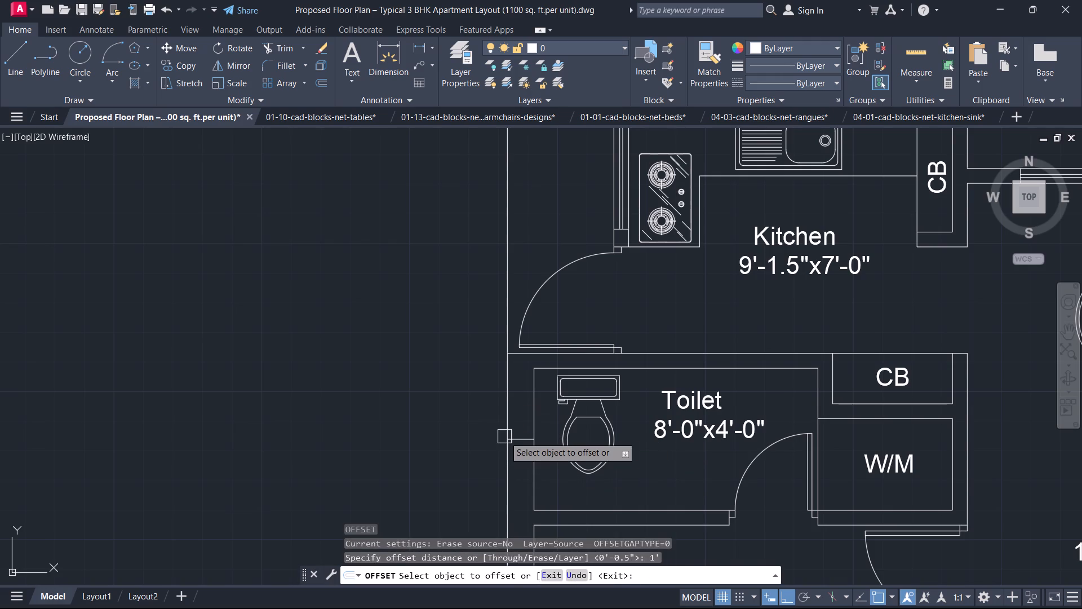
scroll(504, 436, "up", 2)
left_click(527, 449)
left_click(527, 398)
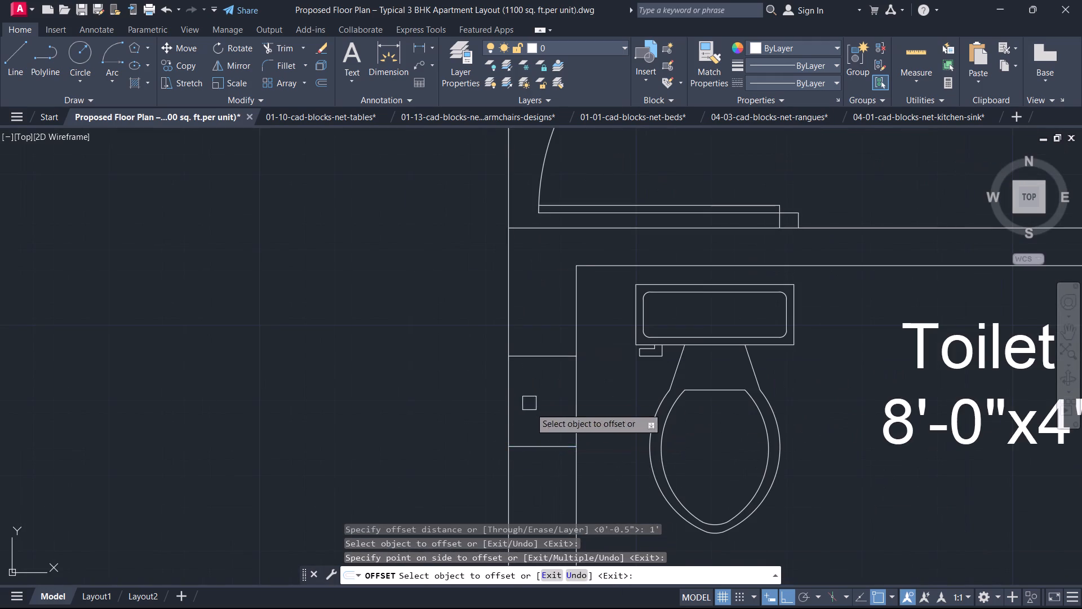
left_click(538, 449)
left_click(526, 496)
key("Escape")
Erase the original middle line between the two window end lines in the toilet's outer wall.
left_click_drag(545, 462, 539, 454)
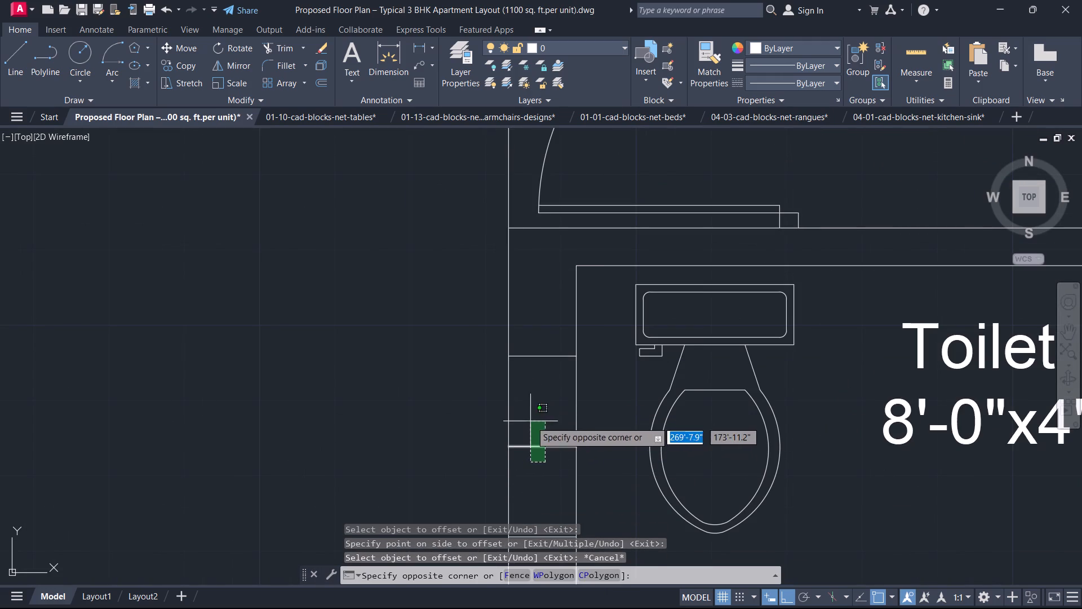
left_click(531, 421)
key("Delete")
Draw a centre line along the toilet's outer wall joining the midpoints of the two window end lines.
type("l")
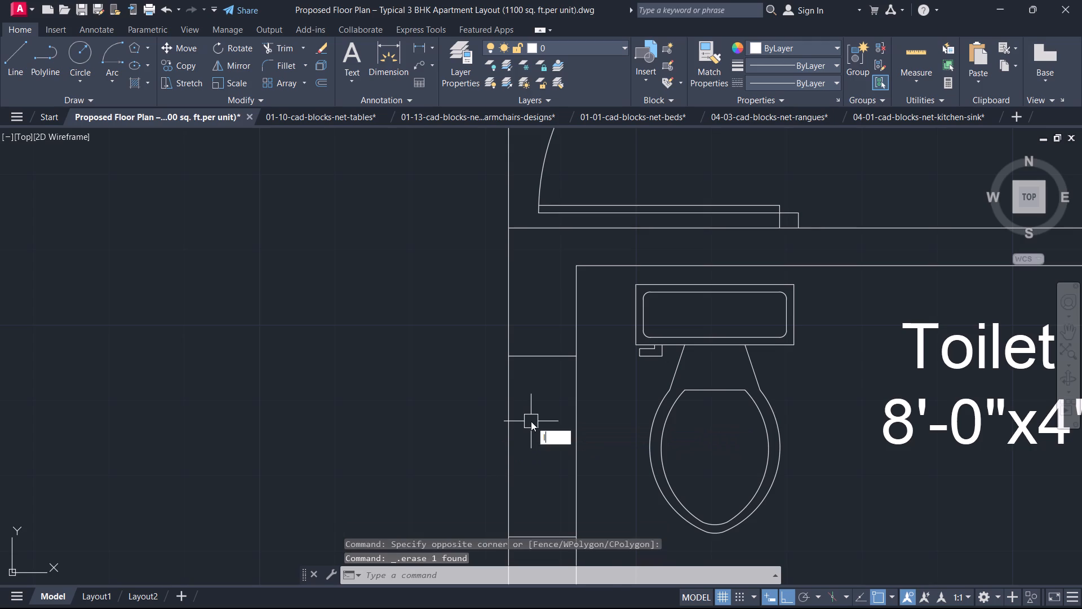
key("space")
left_click(541, 356)
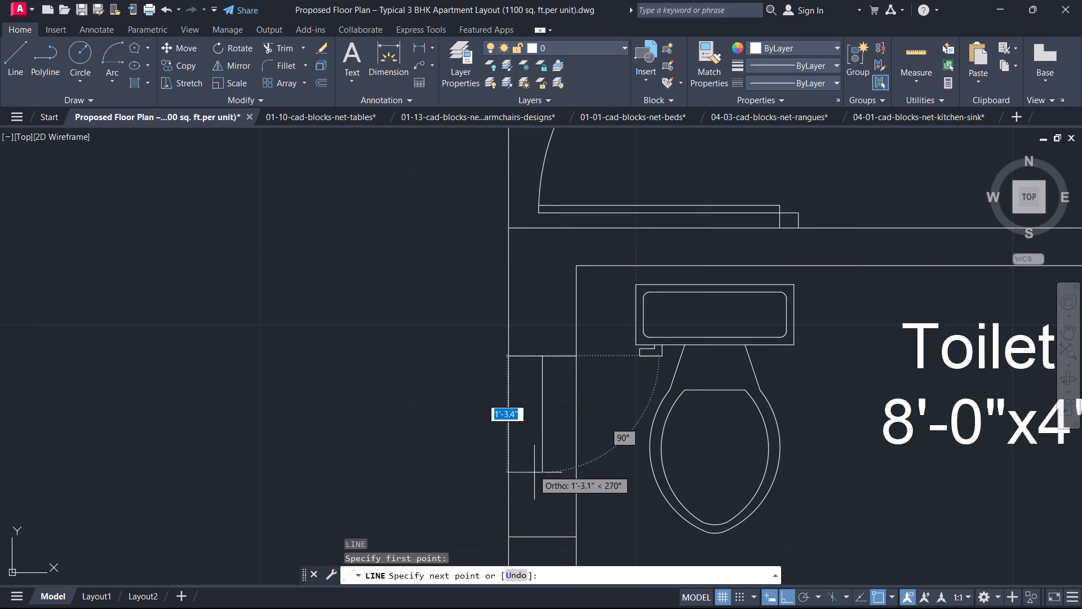
left_click(546, 537)
key("Escape")
Offset the toilet window's centre line by 0.5" to both sides.
type("o 1")
key("BackSpace")
type("0.5")
key("Return")
scroll(535, 472, "up", 2)
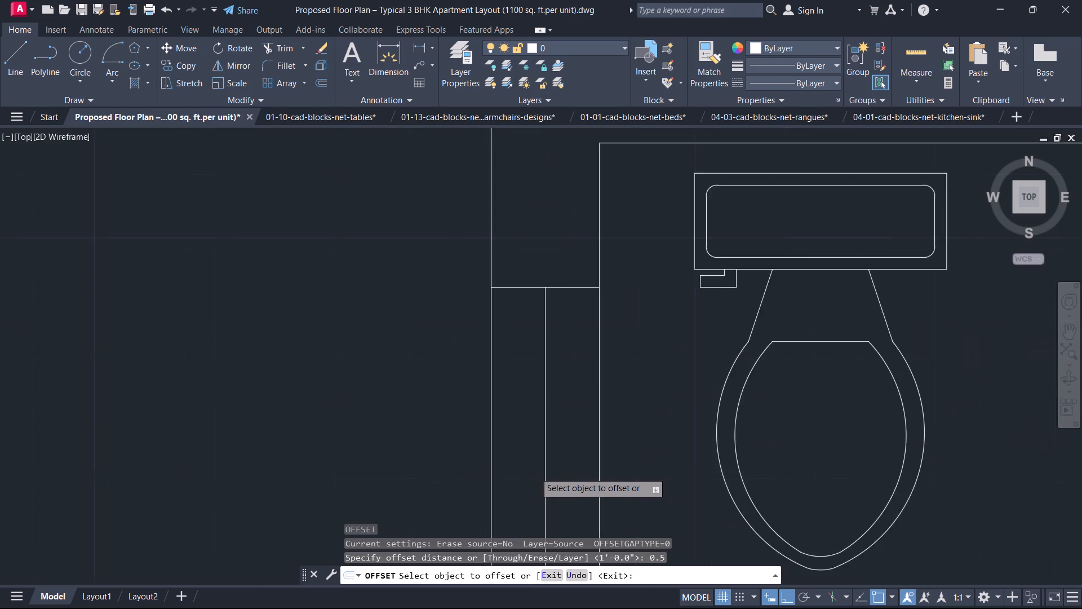
left_click(549, 478)
left_click(519, 465)
left_click(552, 477)
left_click(575, 473)
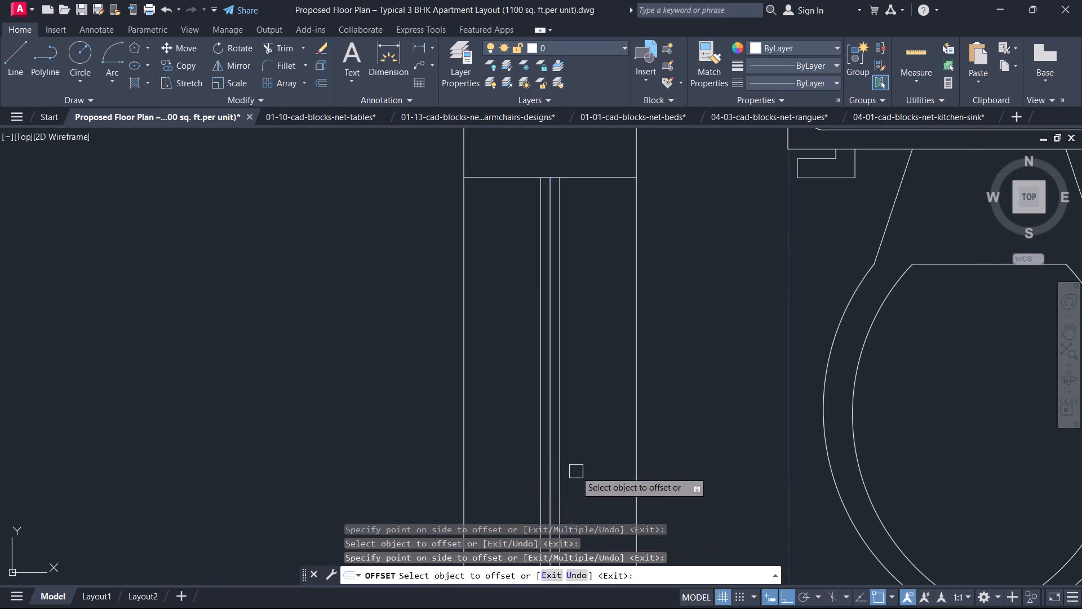
key("Escape")
Erase the toilet window's original centre line between the two offset lines.
scroll(555, 467, "up", 3)
left_click_drag(555, 467, 542, 467)
left_click(530, 462)
key("Delete")
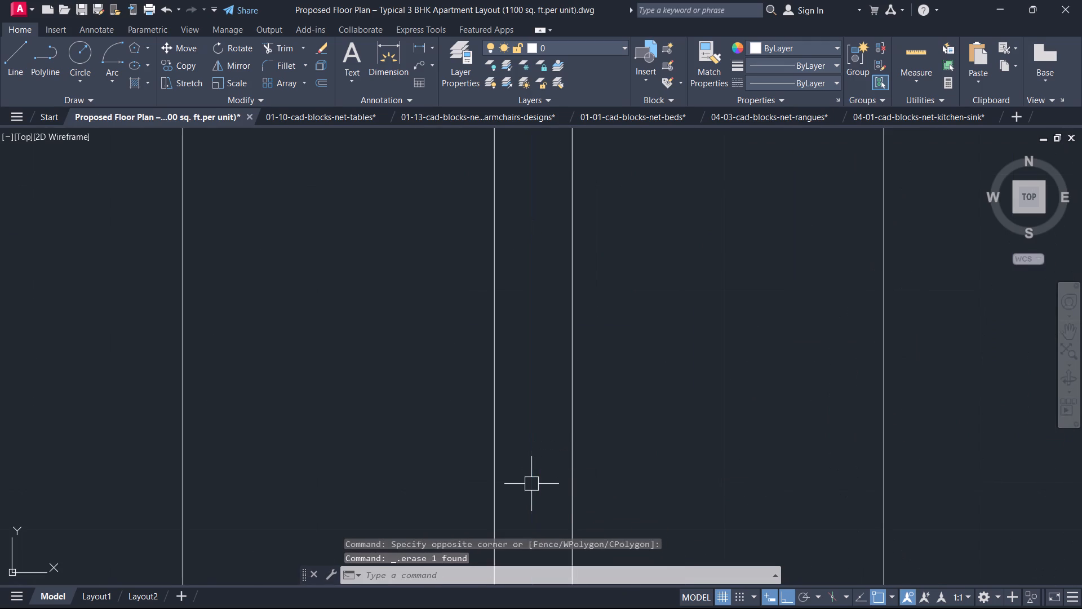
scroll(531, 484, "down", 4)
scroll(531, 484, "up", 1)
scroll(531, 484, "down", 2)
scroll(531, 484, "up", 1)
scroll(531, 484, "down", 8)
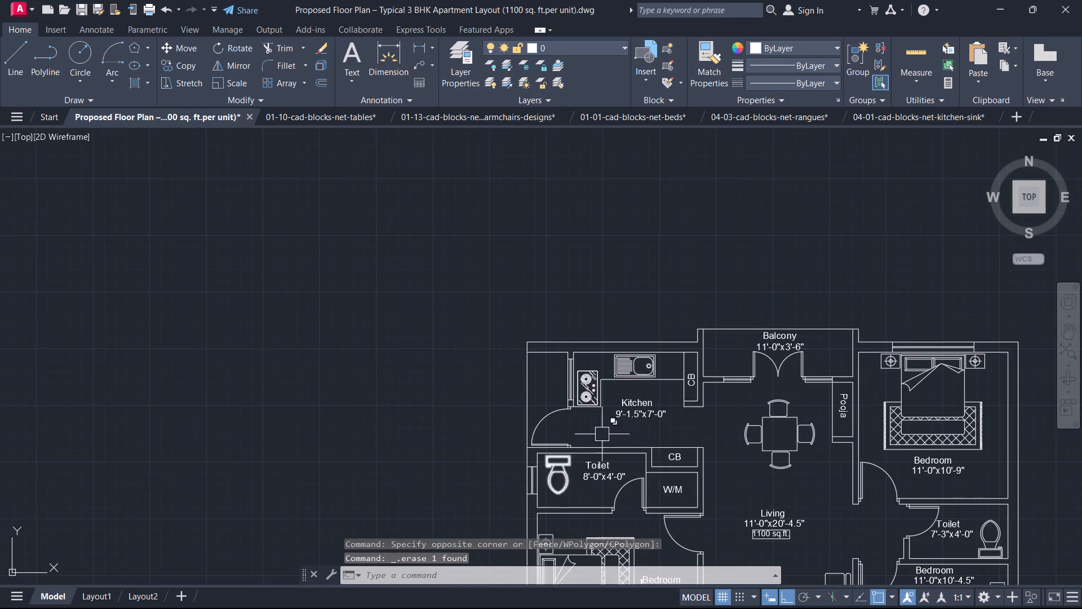
Copy the finished window from the 8'-0"x4'-0" toilet onto the inner face of the 7'-3"x4'-0" toilet's outer wall.
middle_click_drag(611, 397, 597, 289)
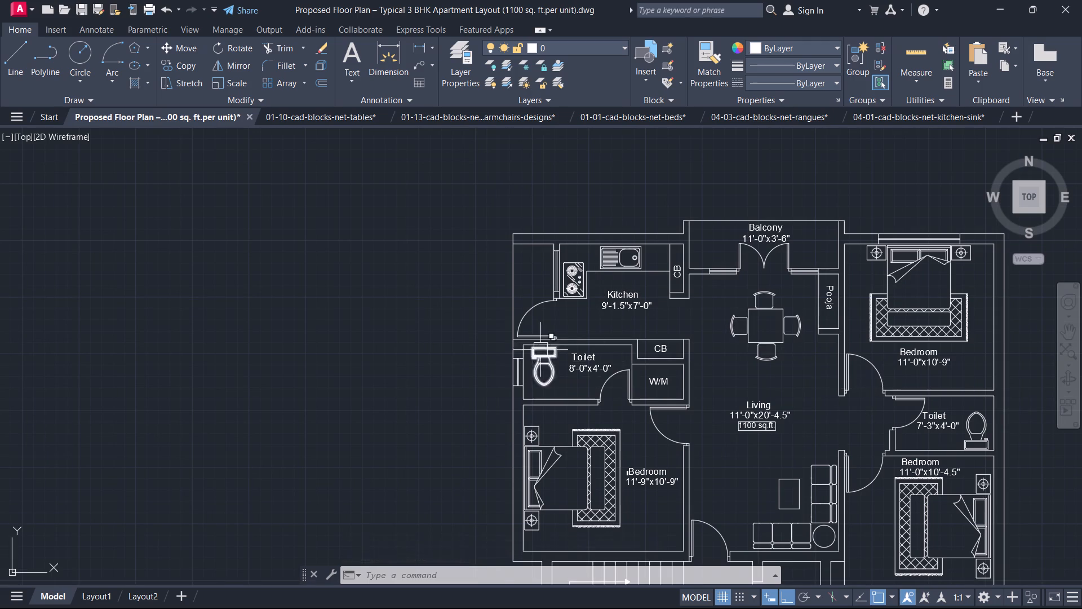
scroll(524, 355, "up", 2)
left_click_drag(473, 340, 483, 348)
left_click(536, 445)
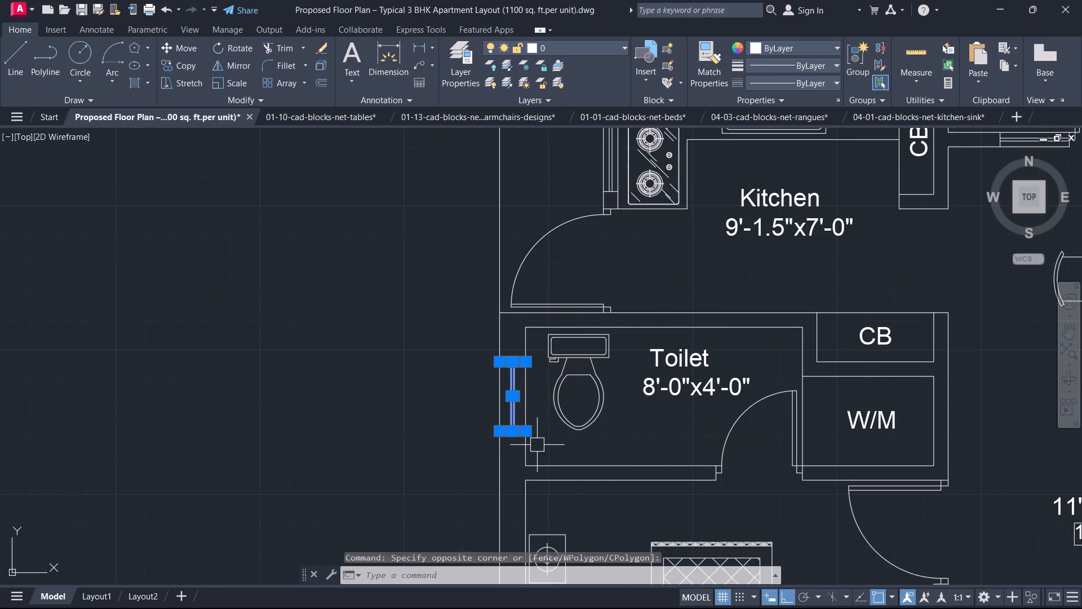
type("co")
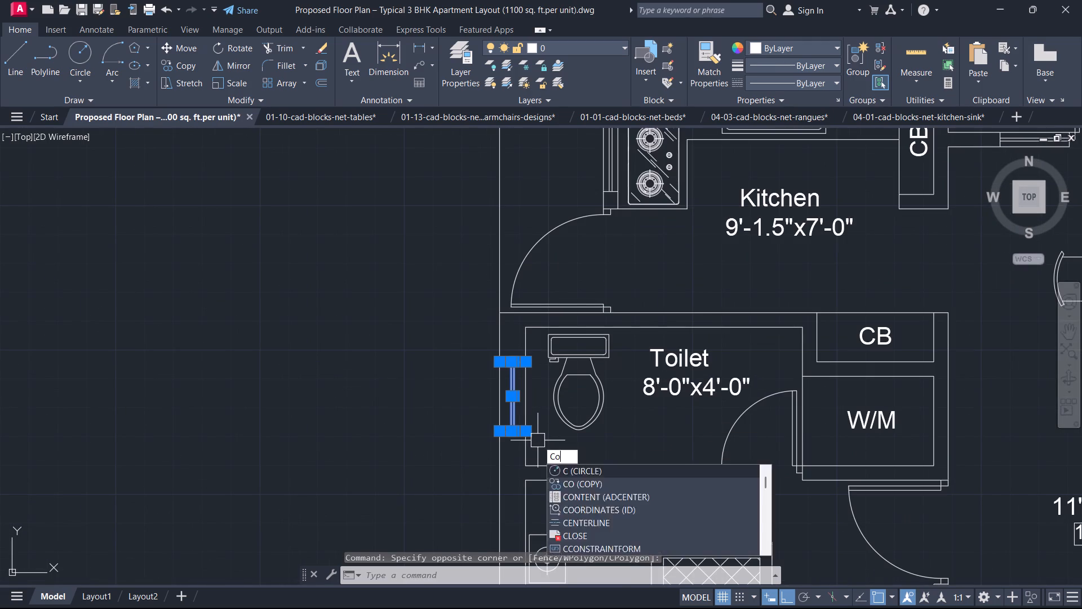
key("space")
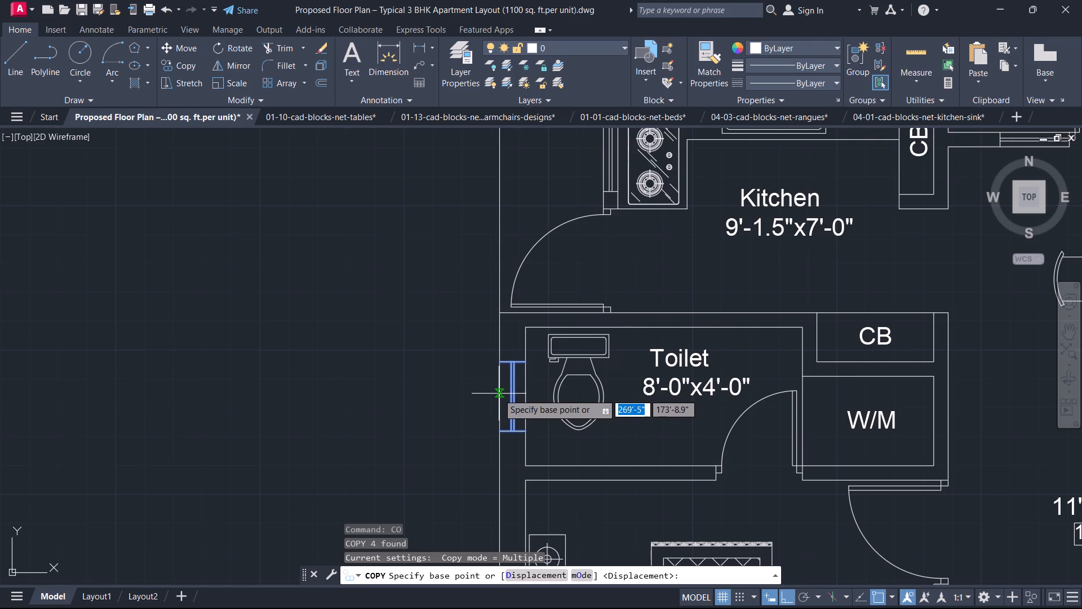
scroll(510, 395, "up", 1)
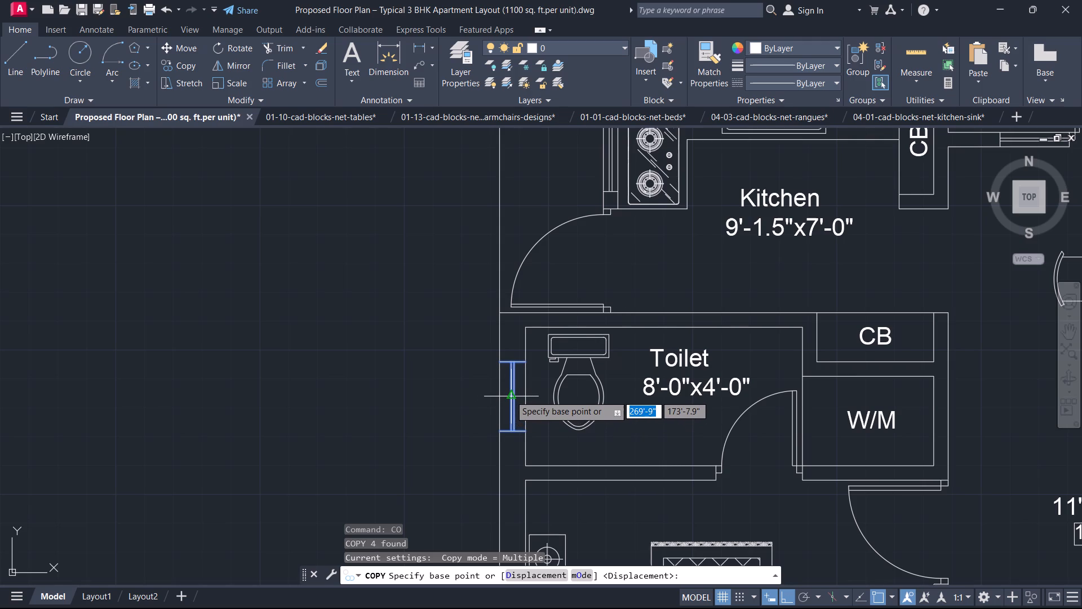
scroll(510, 395, "up", 2)
scroll(566, 387, "down", 1)
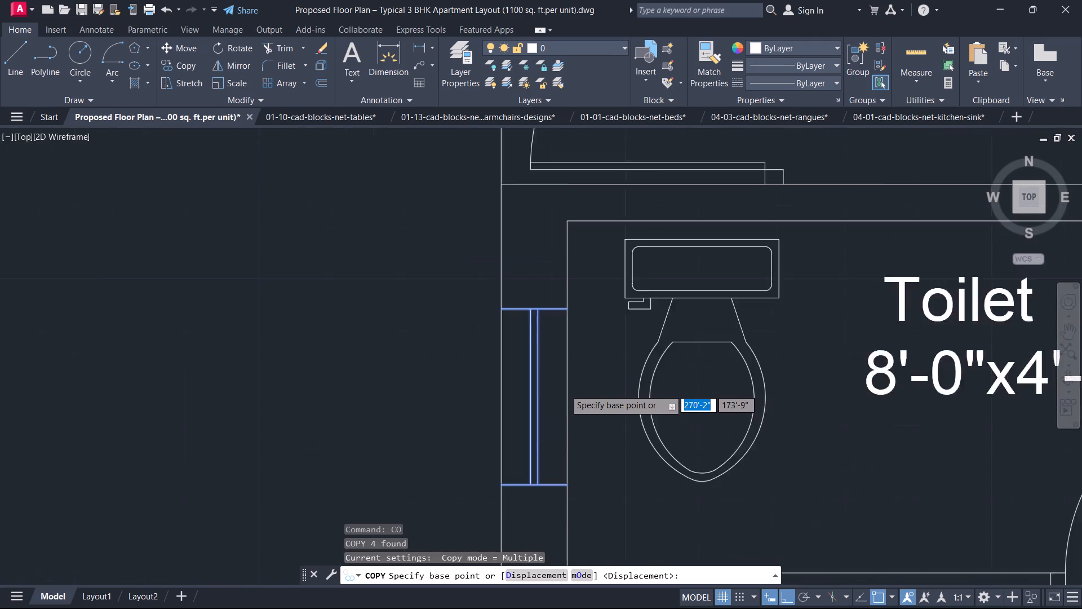
scroll(565, 389, "down", 1)
left_click(562, 393)
scroll(574, 408, "down", 4)
middle_click_drag(593, 406, 401, 392)
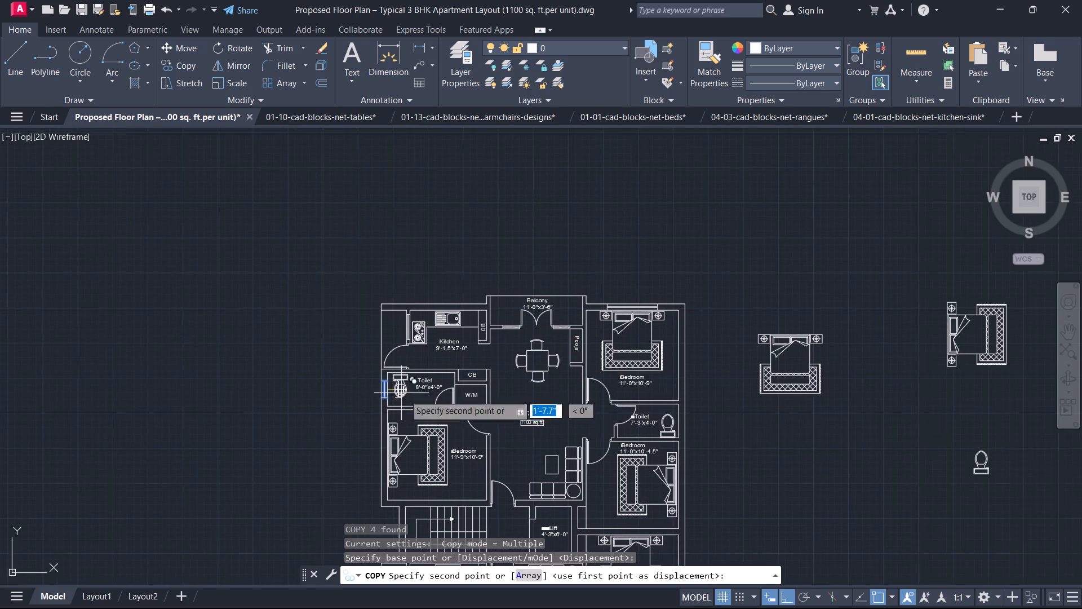
scroll(677, 433, "up", 2)
left_click(676, 405)
key("Escape")
Mirror the copied toilet window across the outer wall's inner face line, erasing the source objects, so it sits within the wall.
scroll(663, 391, "up", 2)
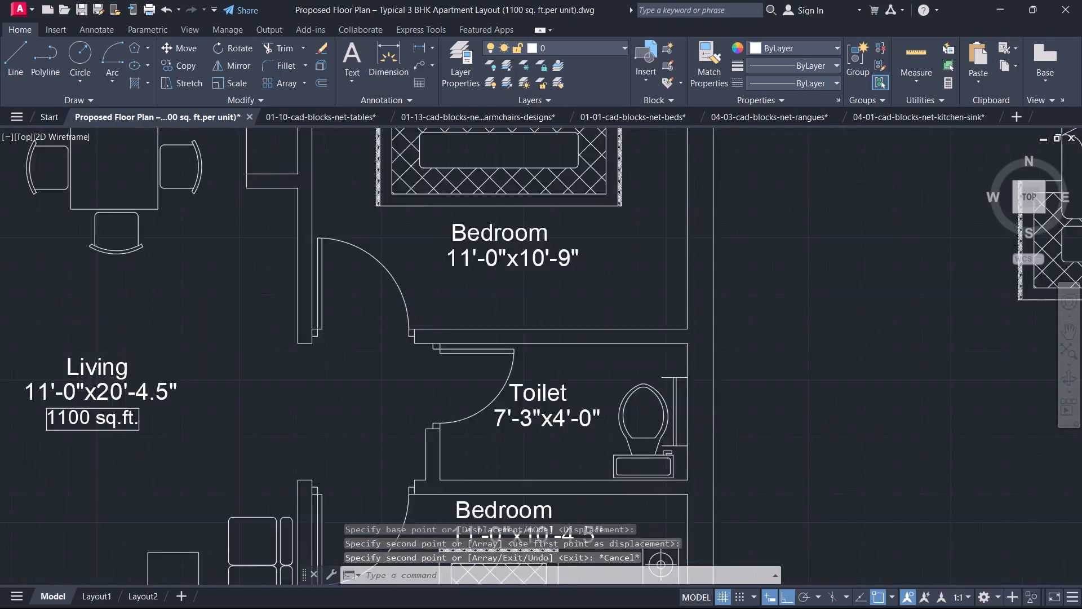
scroll(663, 391, "up", 1)
middle_click_drag(713, 544, 697, 462)
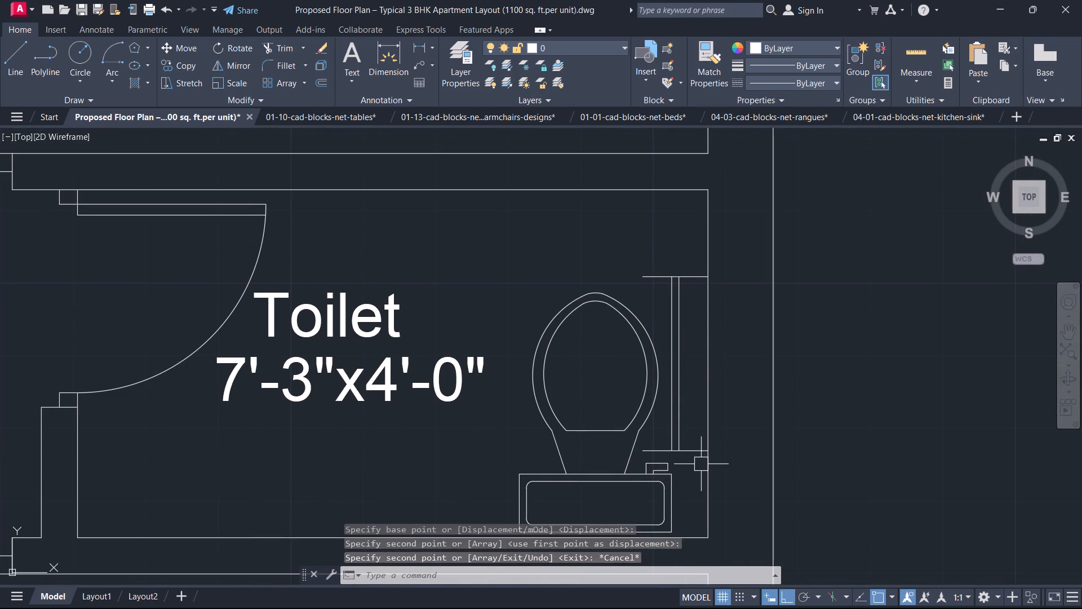
left_click_drag(701, 465, 689, 458)
key("Escape")
left_click(691, 459)
left_click(664, 416)
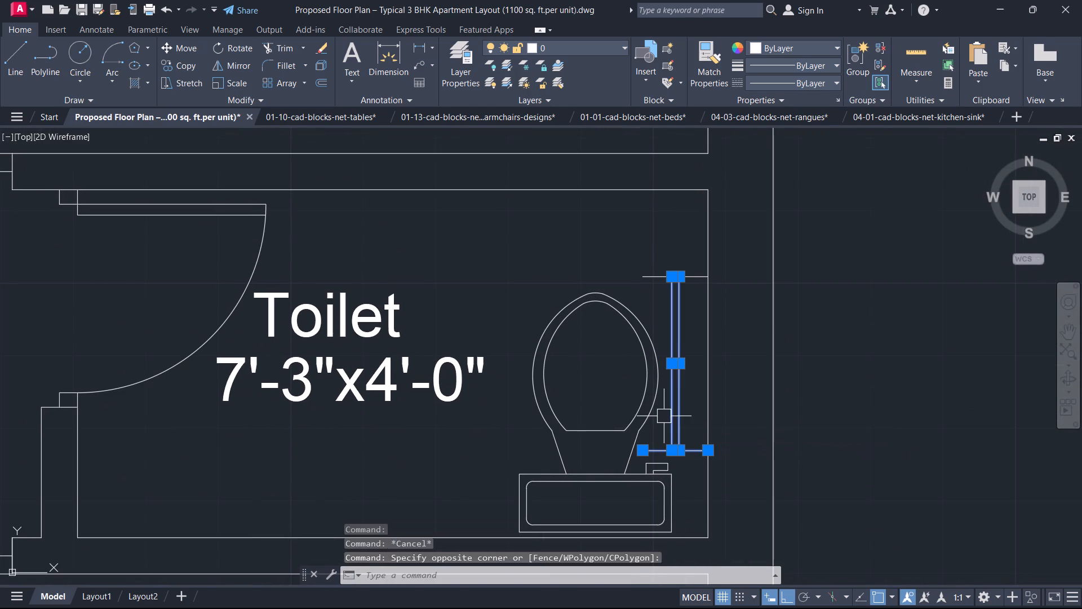
scroll(676, 405, "down", 1)
middle_click_drag(677, 404, 702, 513)
scroll(680, 447, "up", 2)
left_click_drag(741, 434, 735, 431)
left_click(711, 392)
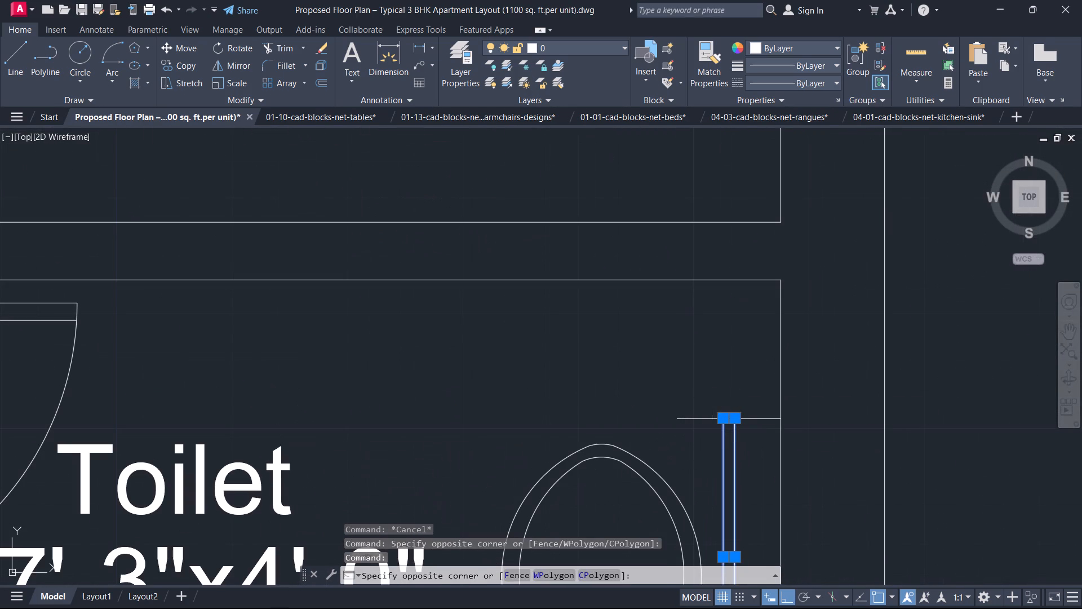
left_click_drag(761, 436, 752, 436)
left_click(750, 436)
left_click(720, 387)
type("mi")
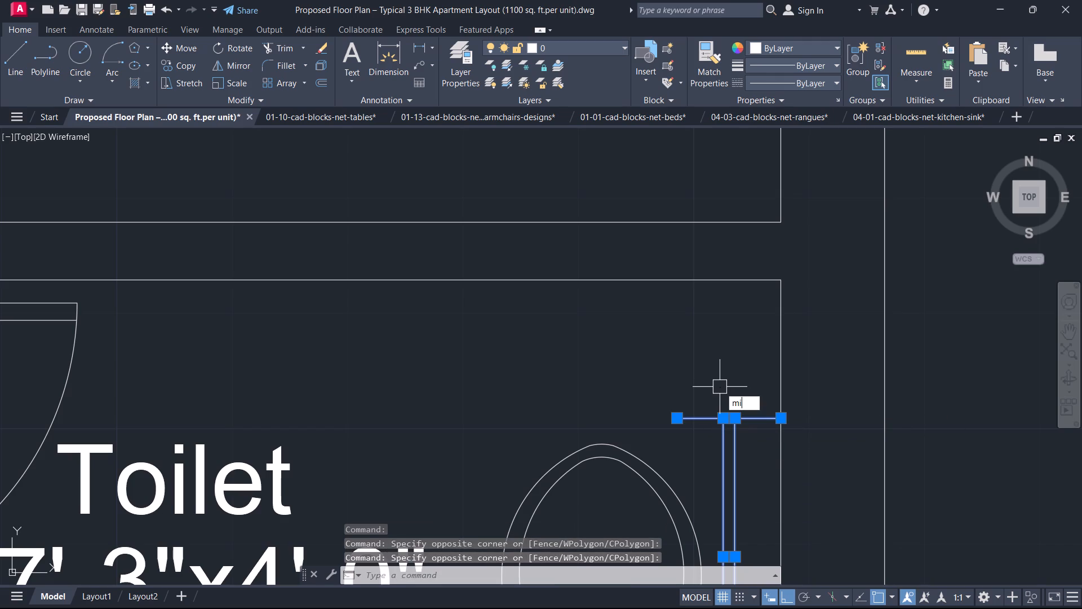
key("space")
left_click(782, 456)
left_click(780, 498)
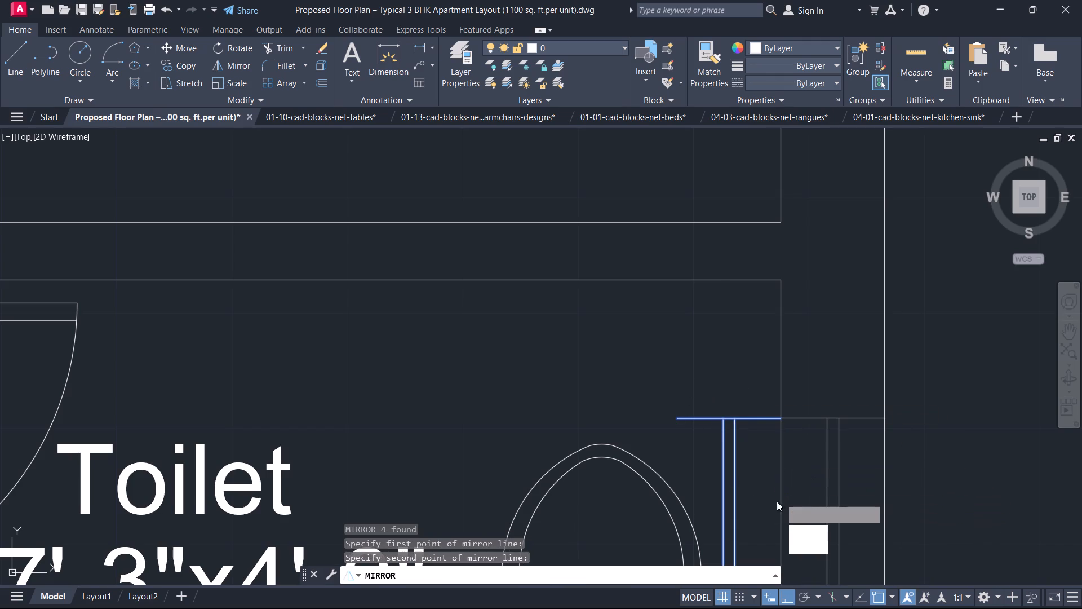
left_click_drag(792, 531, 781, 501)
Draw a horizontal line across the outer wall behind the bed at mid-wall in the 11'-9"x10'-9" bedroom.
scroll(704, 475, "down", 4)
middle_click_drag(696, 472, 724, 412)
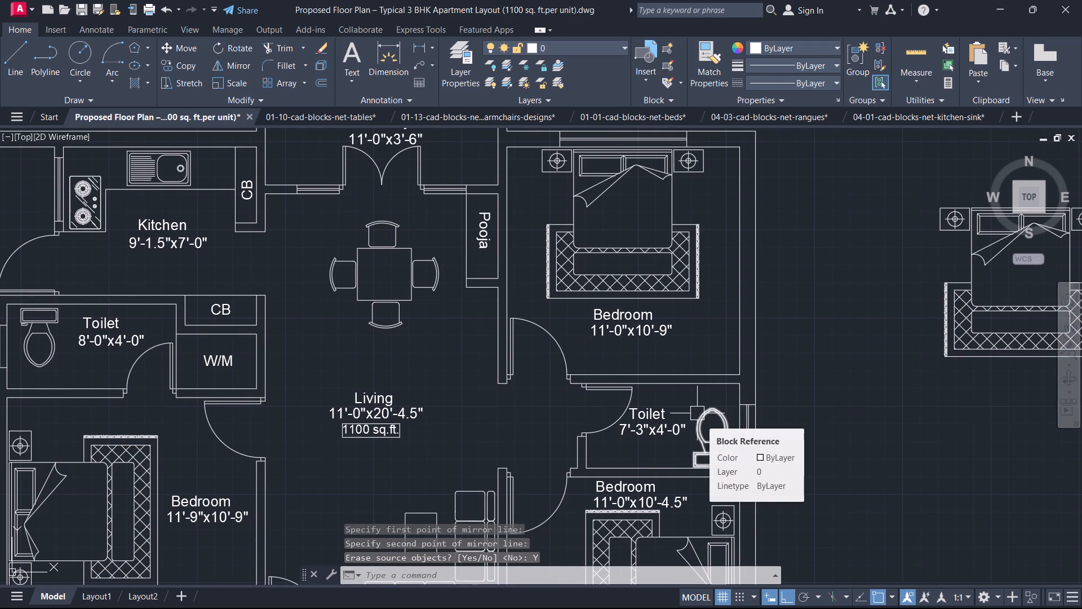
scroll(702, 456, "down", 2)
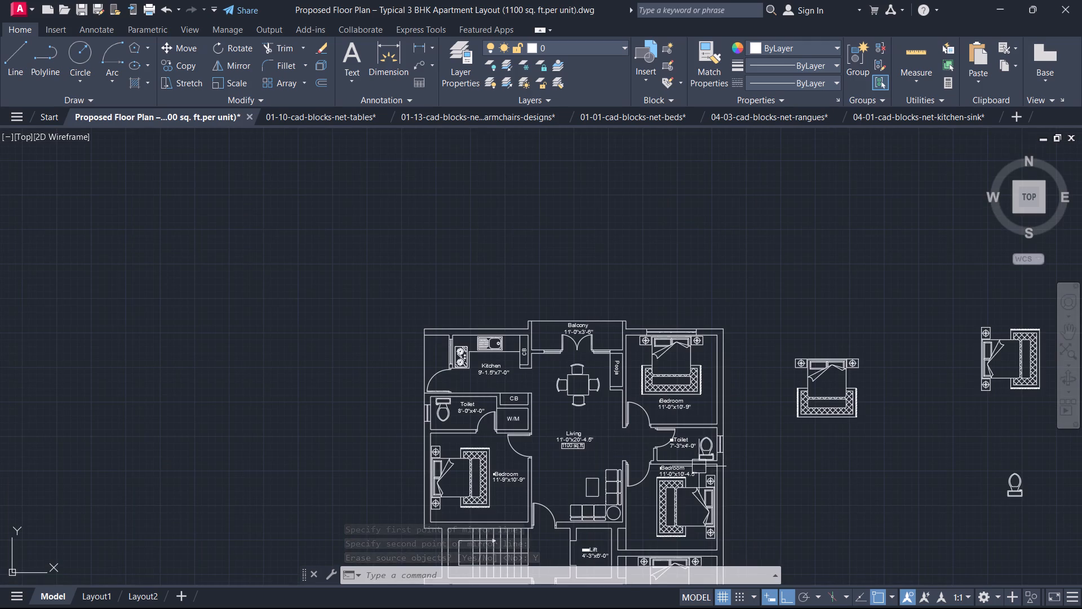
middle_click_drag(631, 481, 714, 344)
scroll(714, 344, "down", 1)
scroll(715, 344, "up", 3)
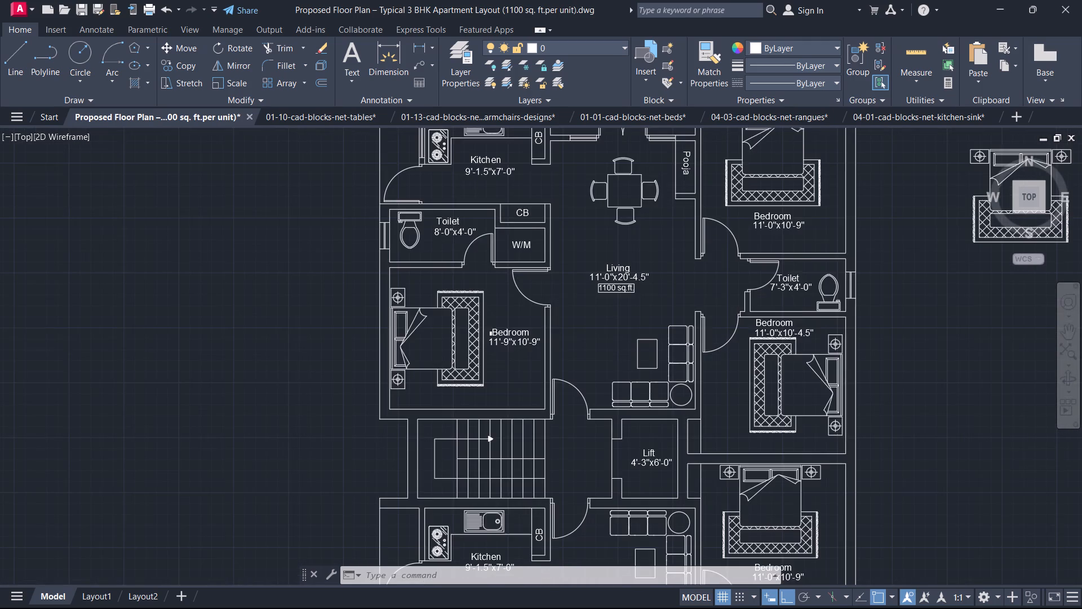
scroll(593, 352, "down", 1)
middle_click_drag(580, 355, 833, 514)
middle_click_drag(533, 425, 551, 395)
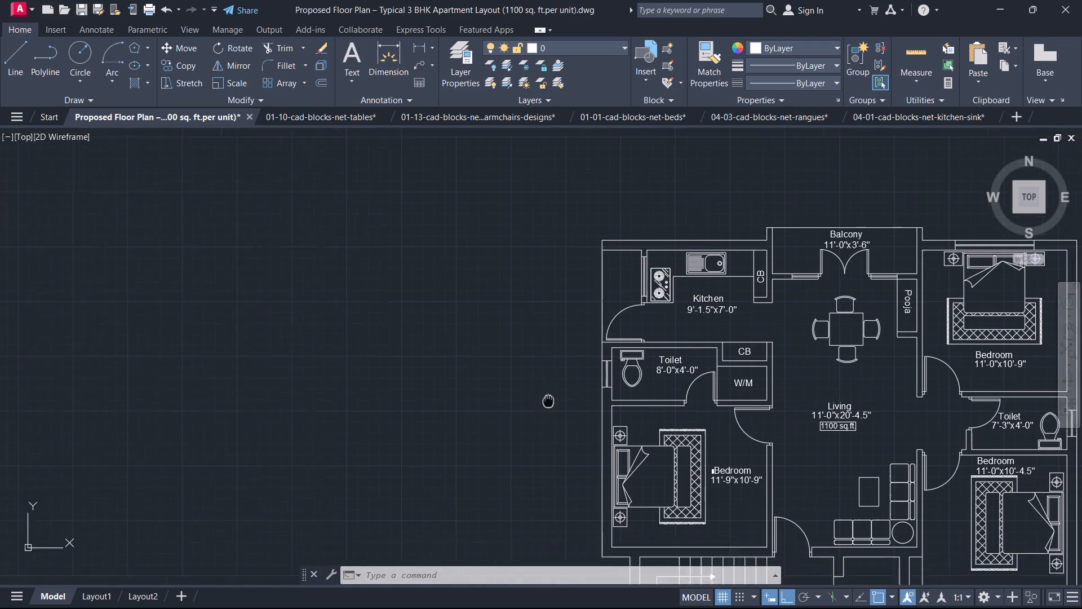
middle_click_drag(551, 395, 592, 323)
scroll(609, 343, "up", 1)
scroll(641, 381, "up", 2)
type("l")
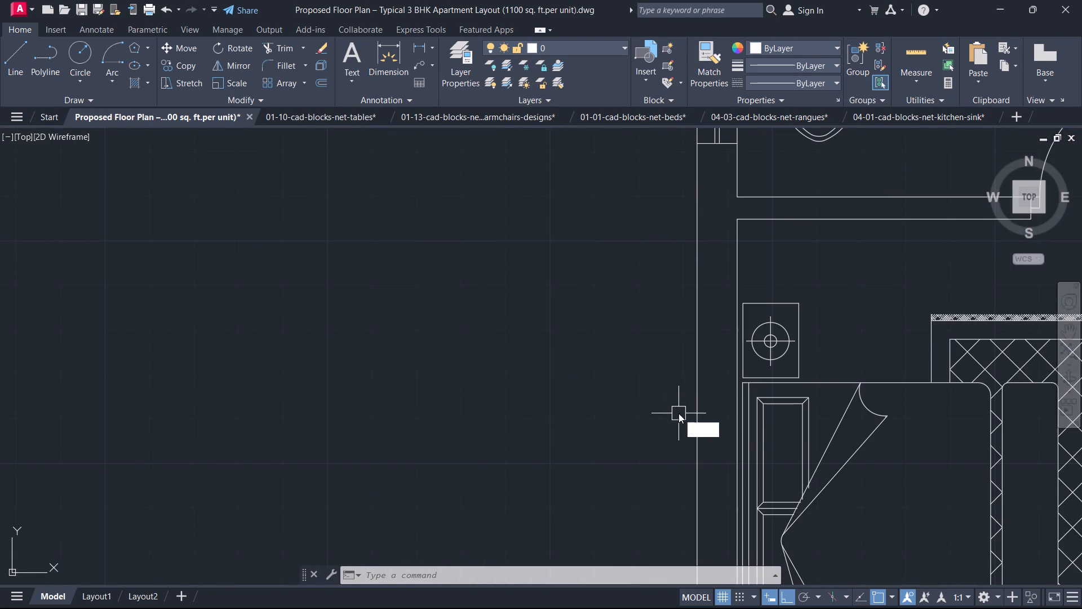
key("space")
scroll(743, 389, "down", 2)
left_click(738, 434)
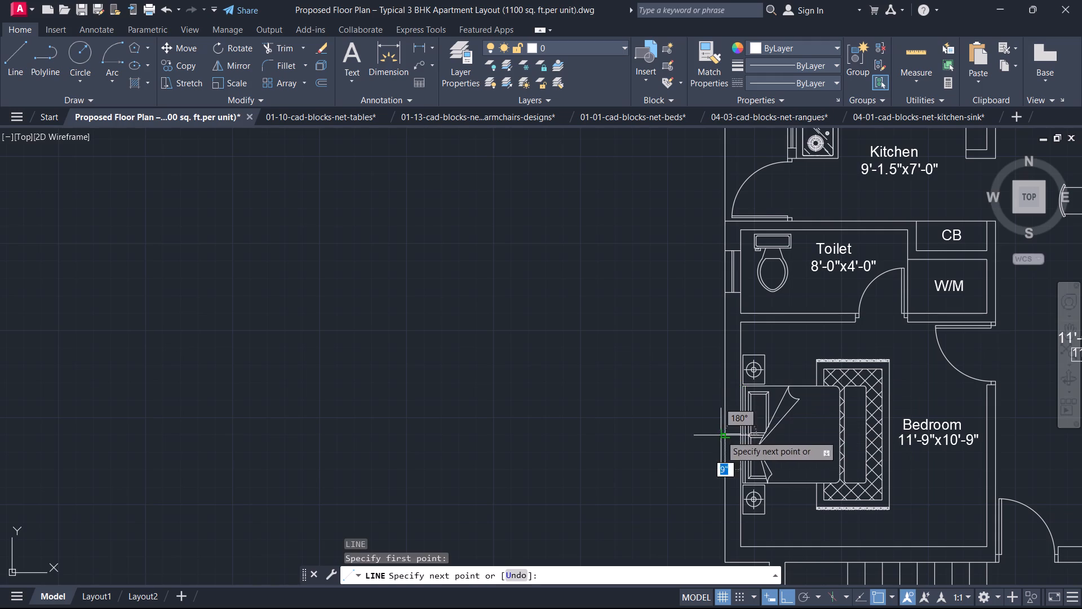
left_click(700, 439)
key("Escape")
Trim the part of the new line extending beyond the bedroom wall's outer face.
type("tr")
key("space")
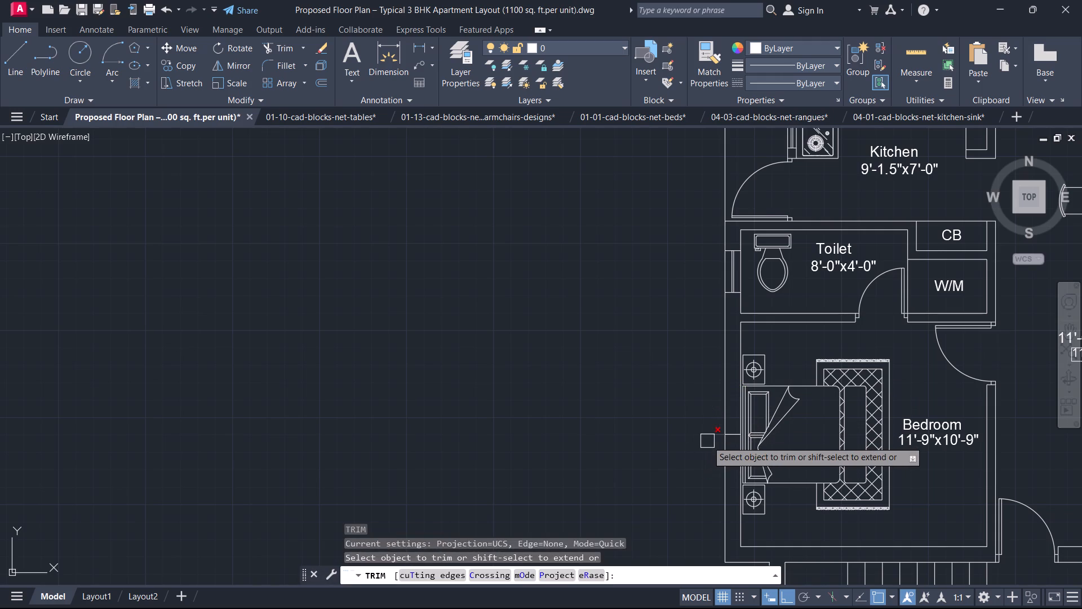
left_click(707, 441)
key("Escape")
Offset the bedroom wall's cross line by 3' to both sides to form the window's end lines.
scroll(737, 430, "up", 2)
middle_click_drag(737, 430, 720, 417)
scroll(720, 417, "up", 1)
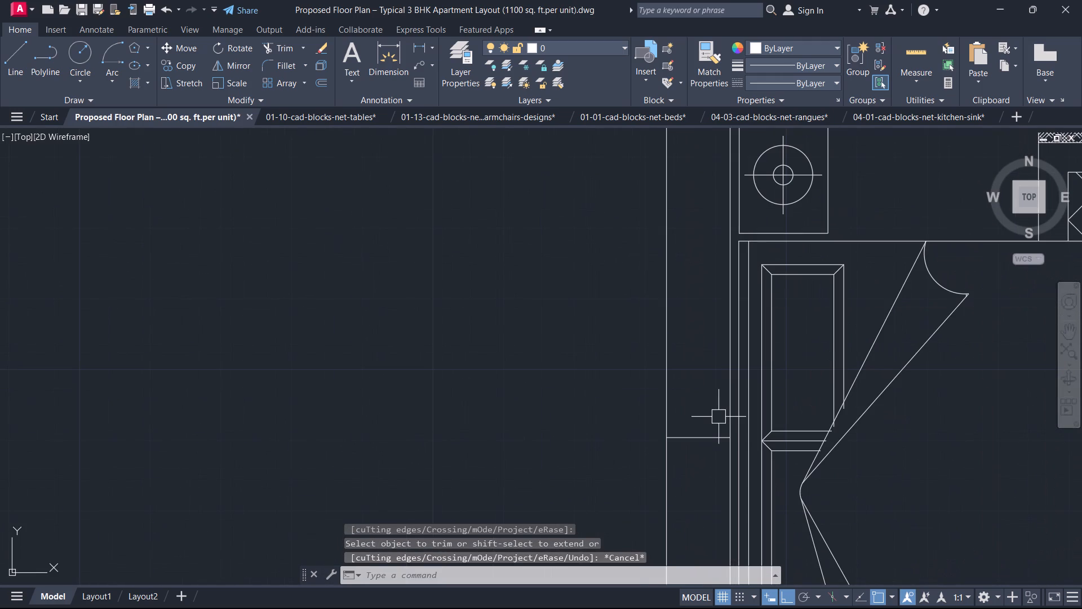
type("o")
key("space")
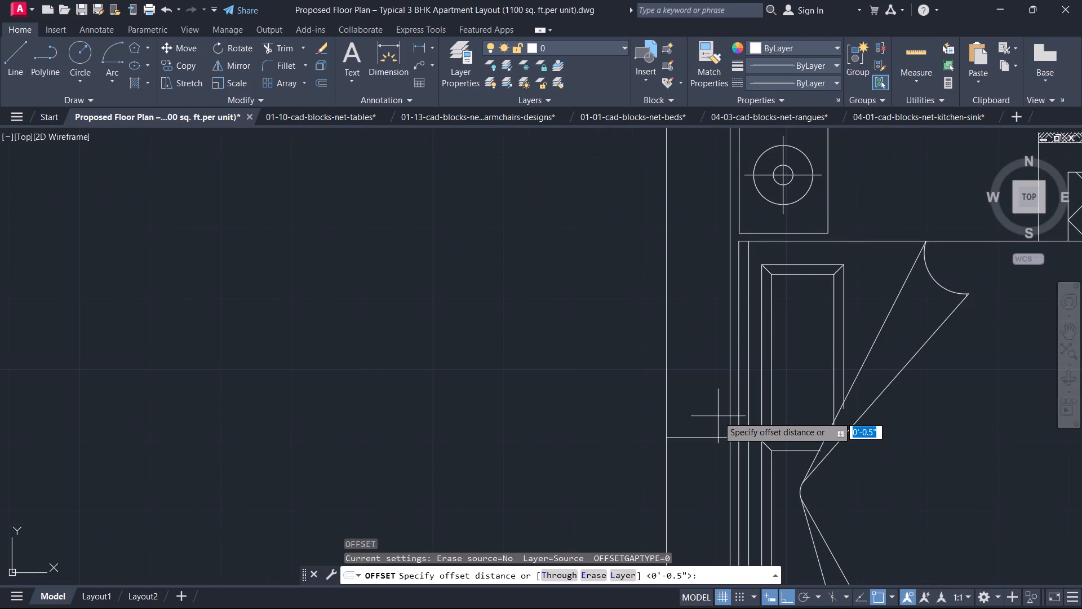
type("3'")
key("Return")
left_click(715, 436)
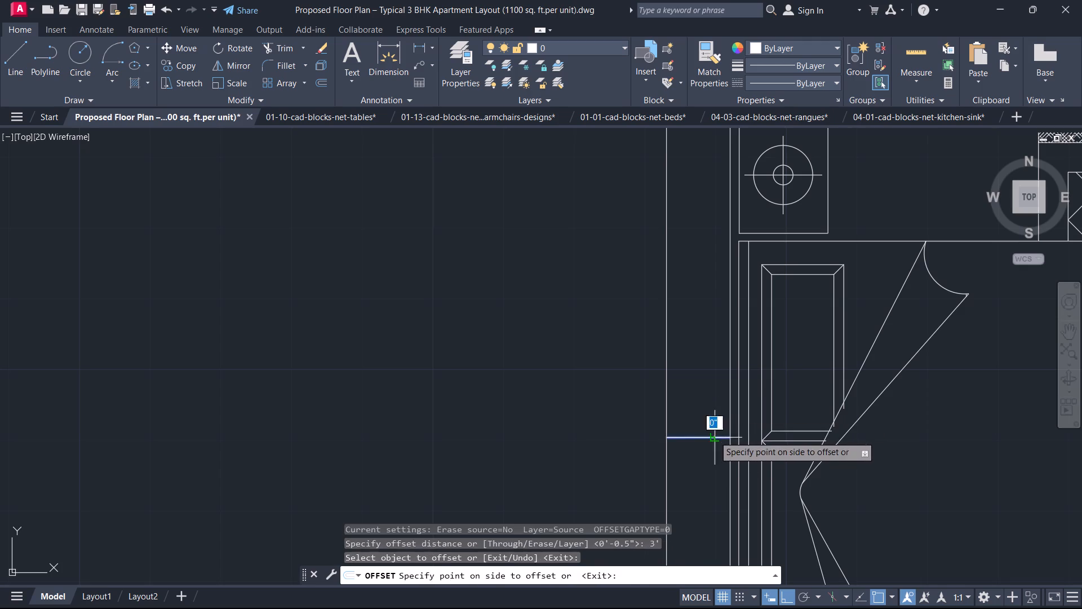
left_click(706, 397)
left_click(691, 429)
left_click(689, 435)
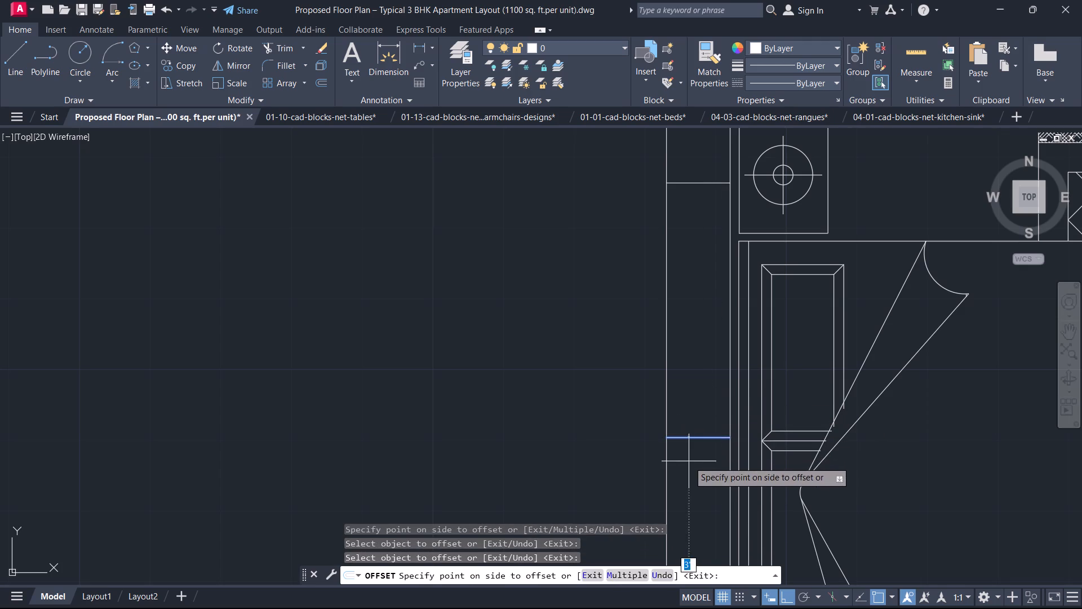
left_click(689, 462)
key("Escape")
Erase the original cross line midway between the two bedroom window end lines.
scroll(695, 416, "down", 2)
middle_click_drag(695, 416, 705, 438)
scroll(705, 438, "up", 2)
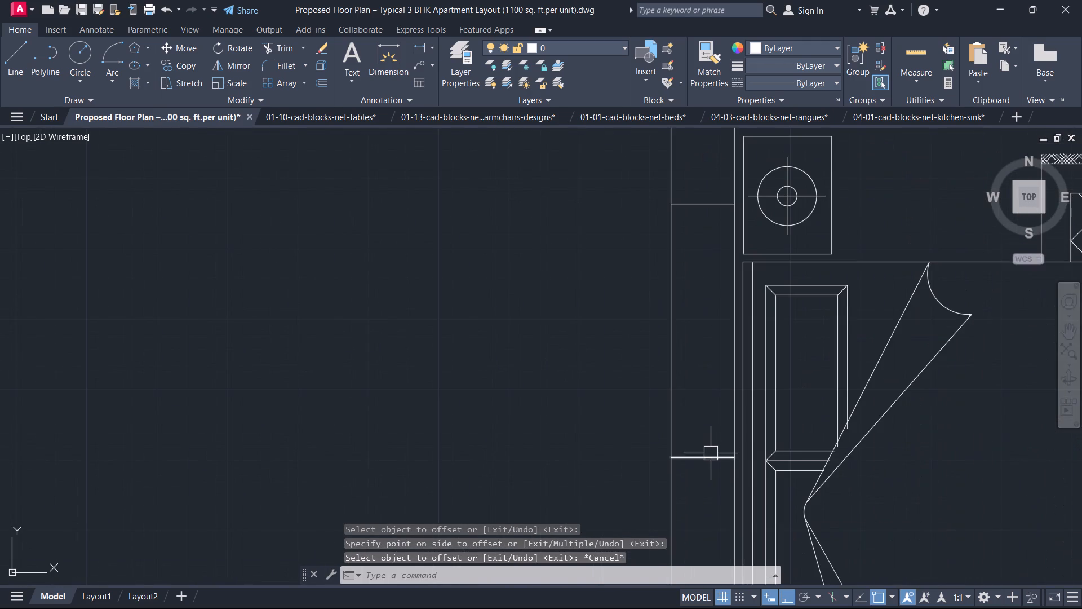
left_click(712, 476)
left_click(689, 430)
key("Delete")
Draw a centre line along the bedroom's outer wall joining the midpoints of the two window end lines.
type("kl")
key("space")
key("Escape")
type("l")
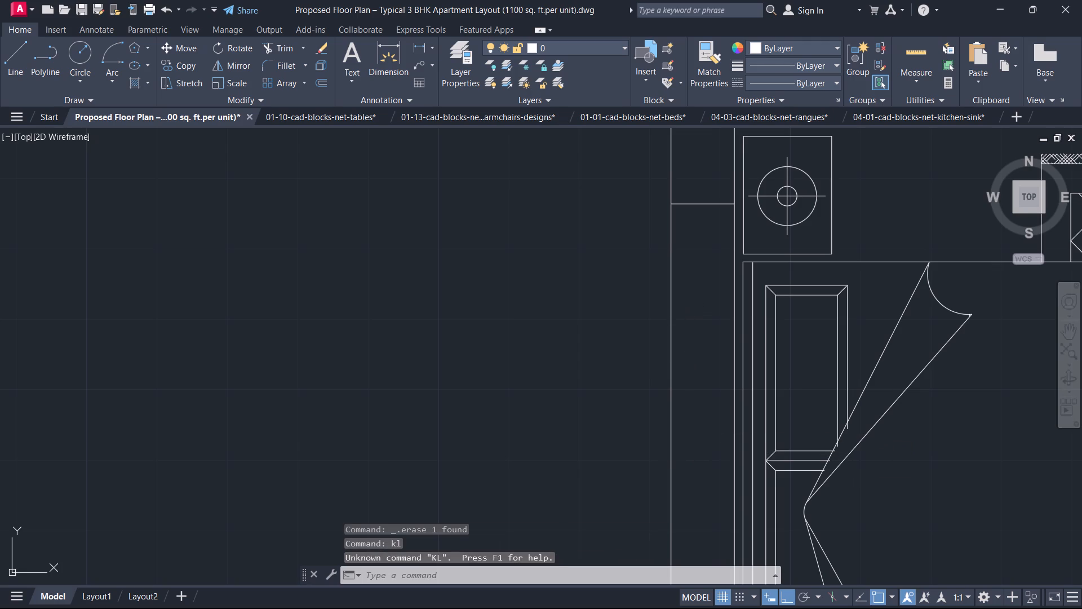
key("space")
left_click(707, 201)
scroll(681, 330, "down", 3)
middle_click_drag(681, 340, 709, 226)
scroll(730, 303, "up", 4)
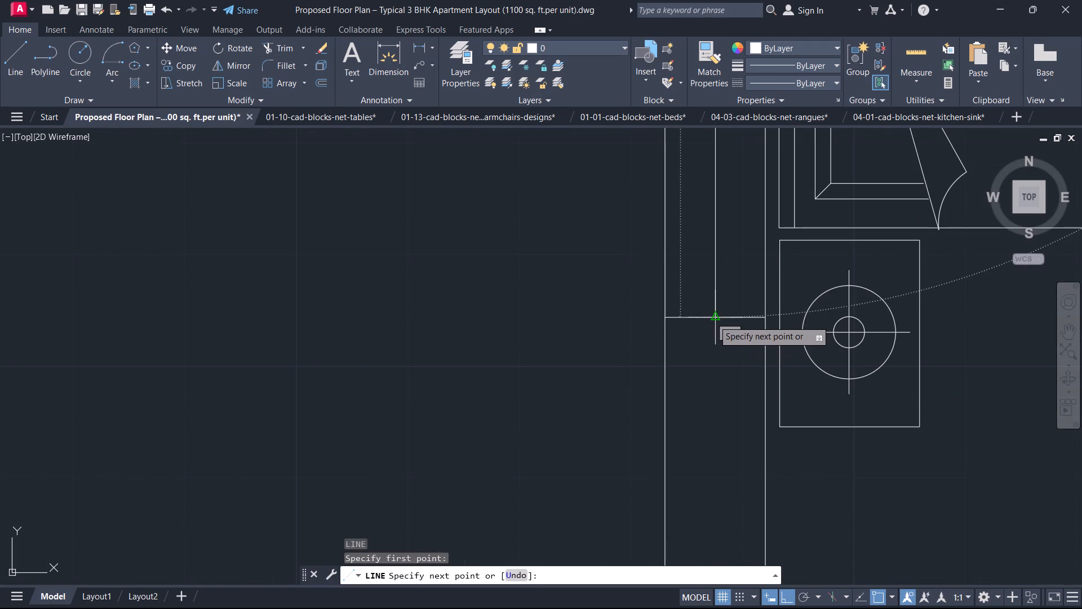
left_click(710, 315)
key("Escape")
Offset the bedroom window's centre line by 0.5" to both sides.
type("o 0.5")
key("Return")
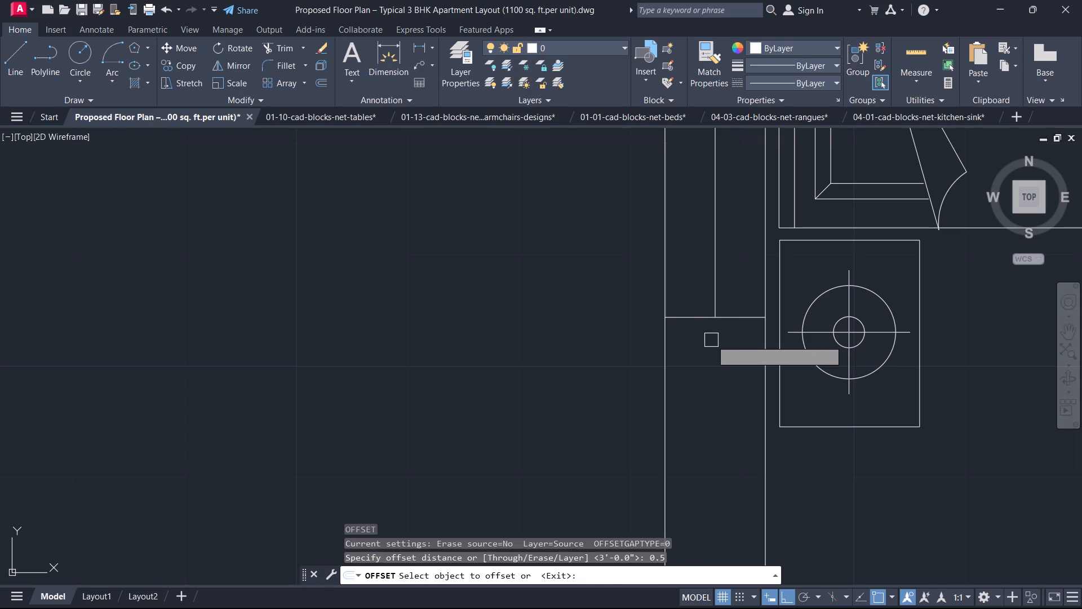
scroll(711, 340, "up", 2)
left_click(719, 255)
left_click(698, 259)
left_click(718, 265)
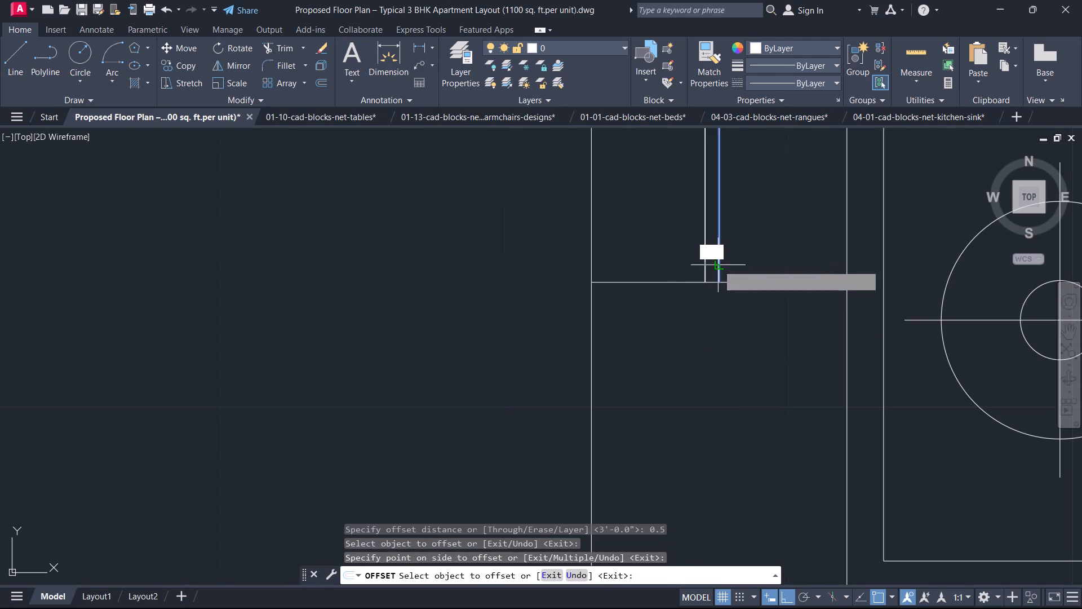
left_click(732, 267)
key("Escape")
Erase the bedroom window's original centre line between the two offset lines.
scroll(723, 264, "up", 2)
left_click(723, 264)
left_click(712, 257)
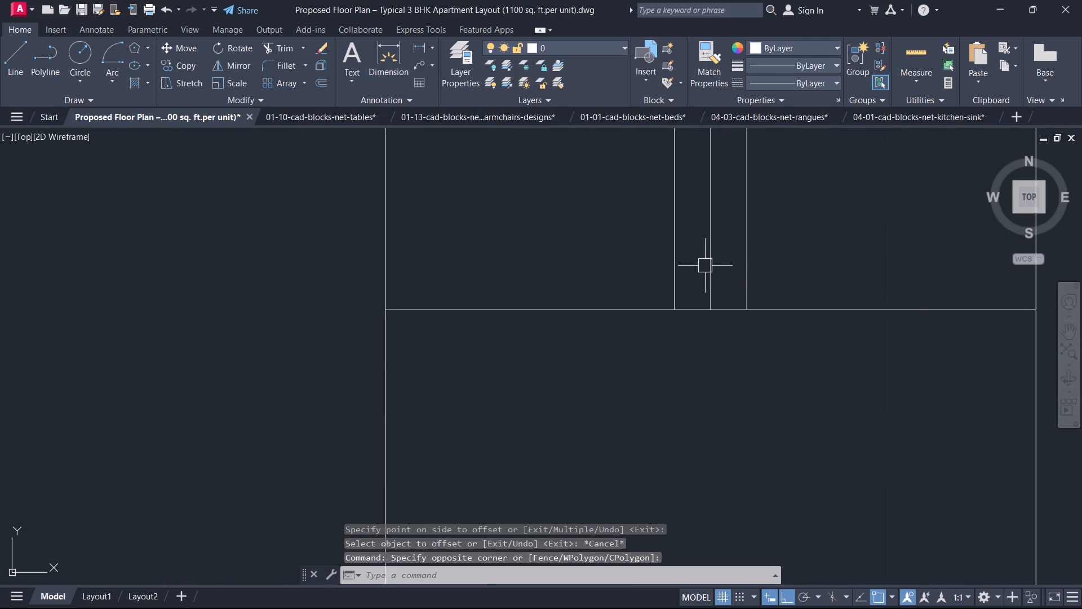
left_click(707, 267)
key("Delete")
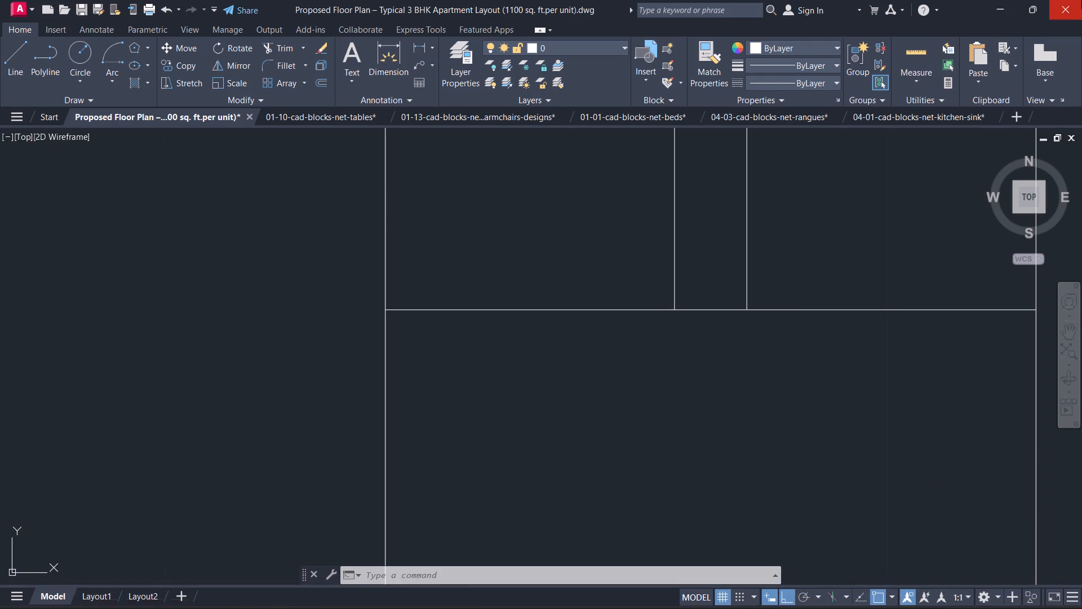
Draw a cross line from the inner wall face's midpoint outward through the outer wall beside the bed in the 11'-0"x10'-4.5" bedroom.
scroll(742, 348, "down", 8)
scroll(751, 385, "up", 3)
middle_click_drag(753, 388, 744, 381)
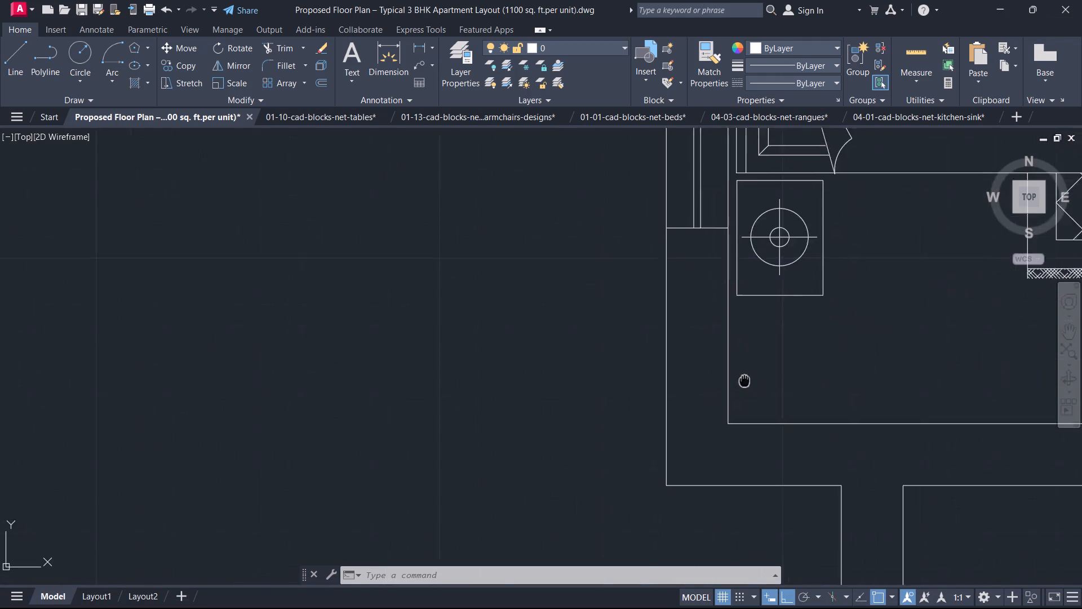
middle_click_drag(744, 381, 687, 370)
scroll(672, 372, "down", 3)
middle_click_drag(808, 362, 684, 370)
scroll(684, 370, "down", 2)
scroll(857, 337, "up", 1)
middle_click_drag(906, 331, 884, 291)
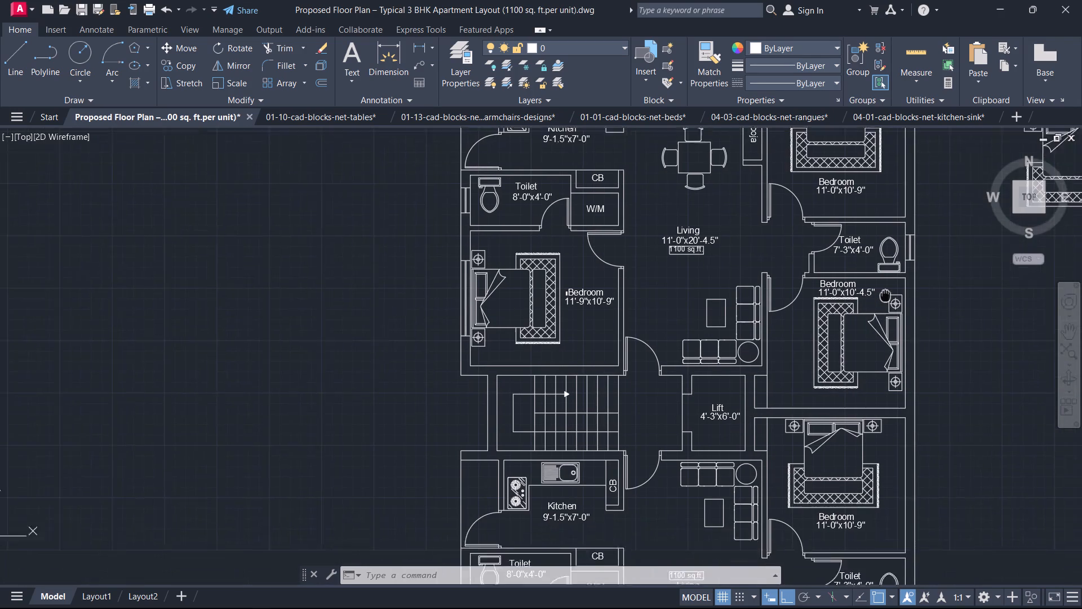
middle_click_drag(884, 291, 717, 383)
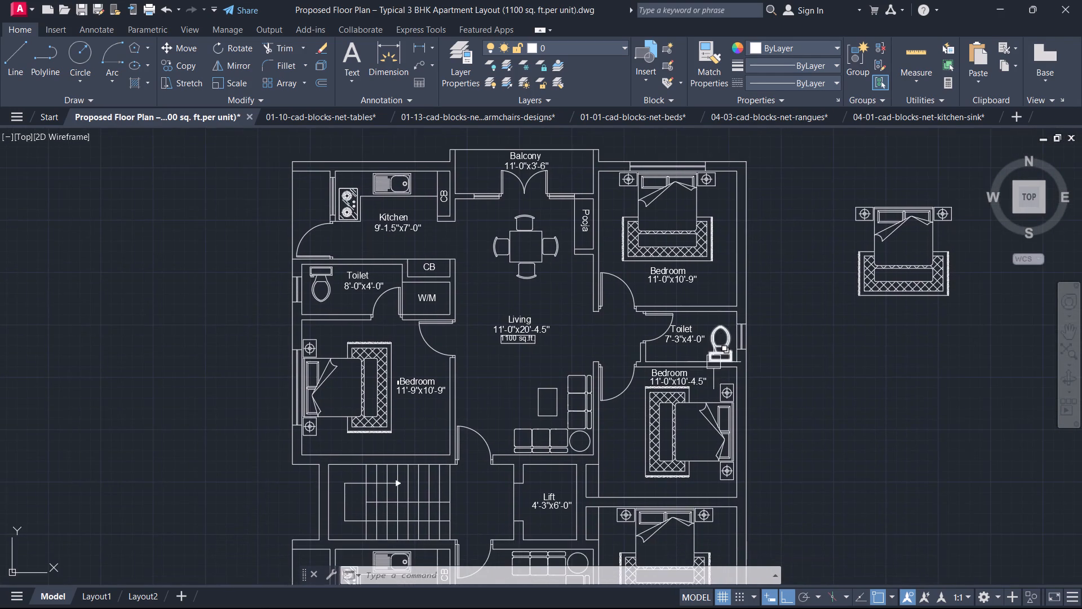
middle_click_drag(728, 422, 809, 313)
scroll(729, 422, "up", 3)
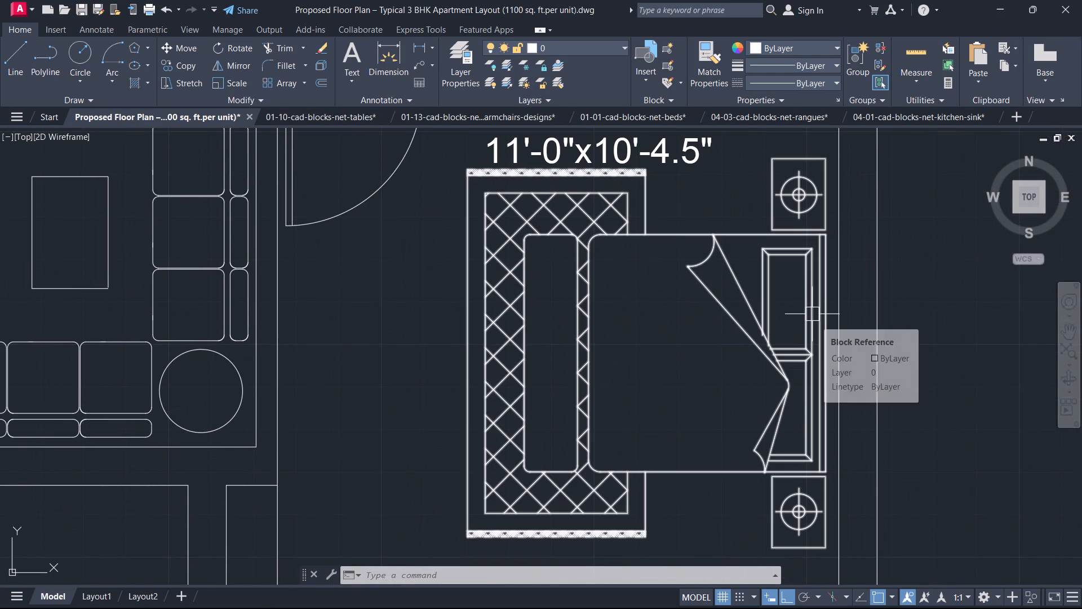
type("l")
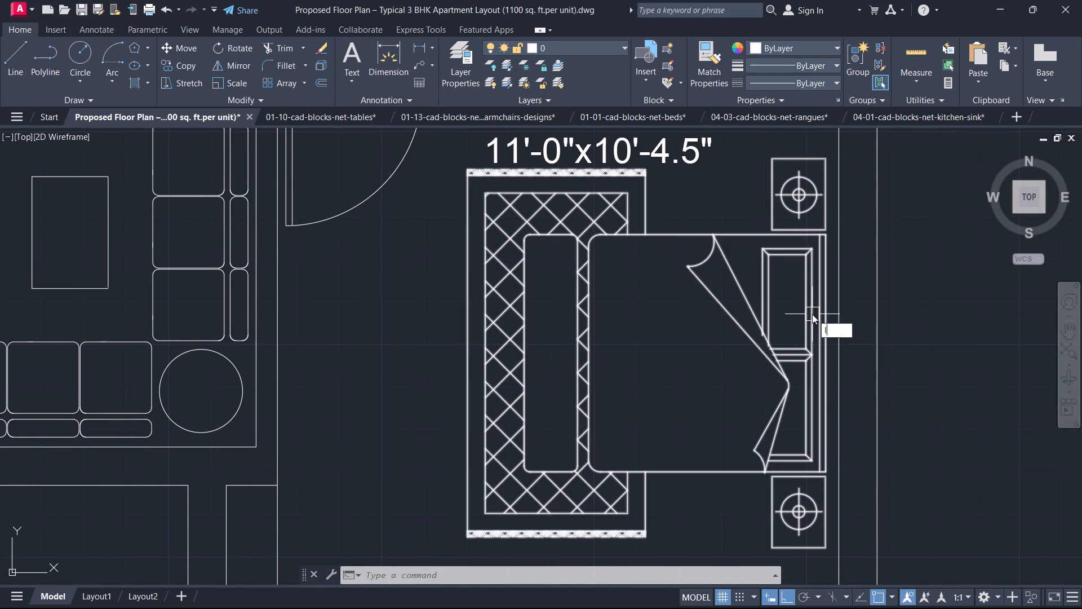
key("space")
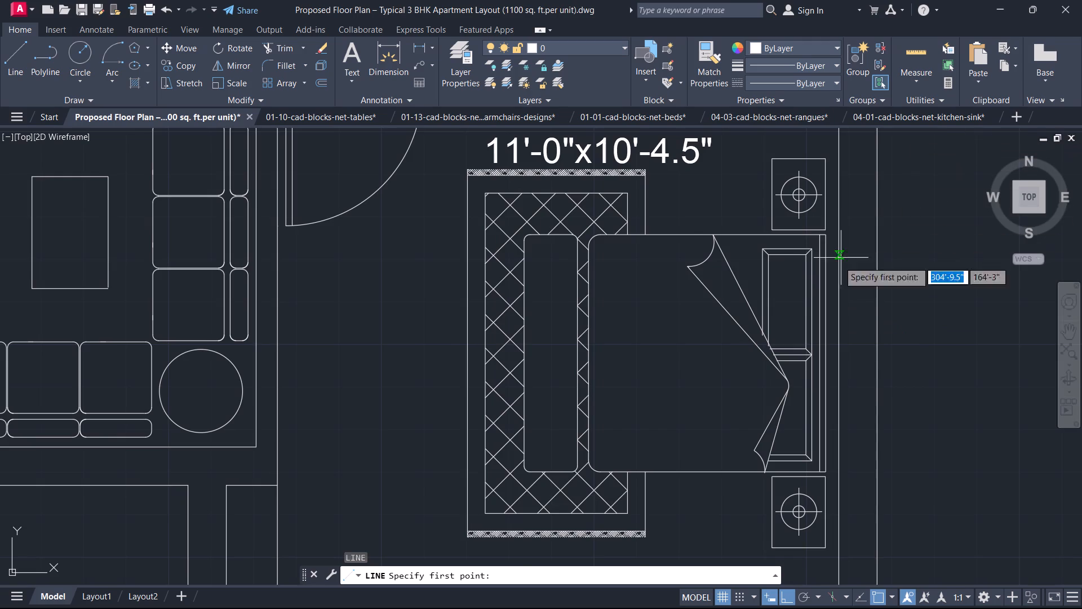
scroll(773, 341, "down", 2)
scroll(816, 337, "up", 2)
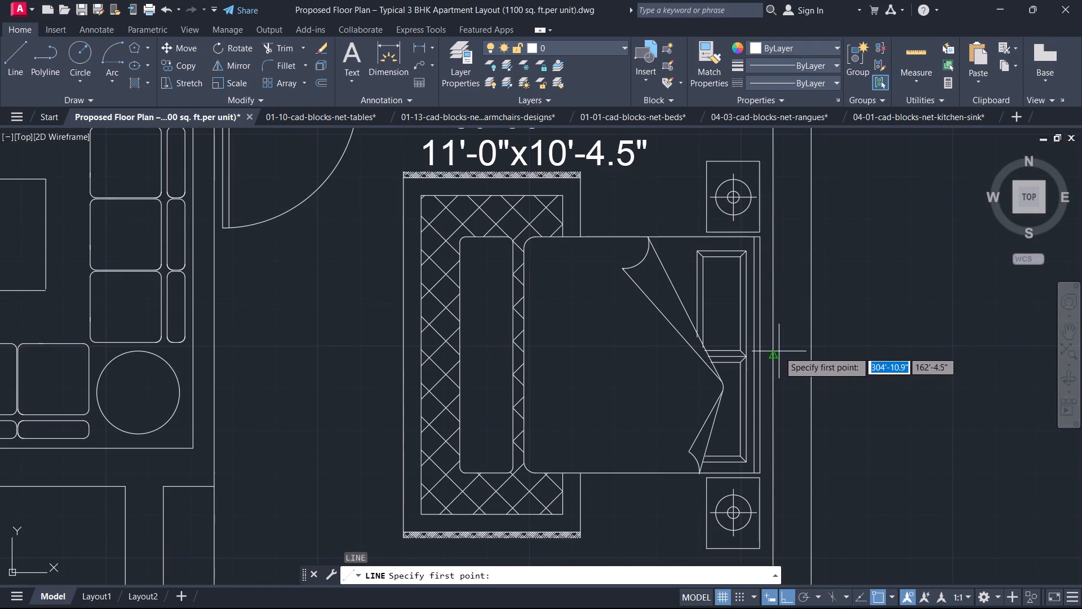
left_click(778, 356)
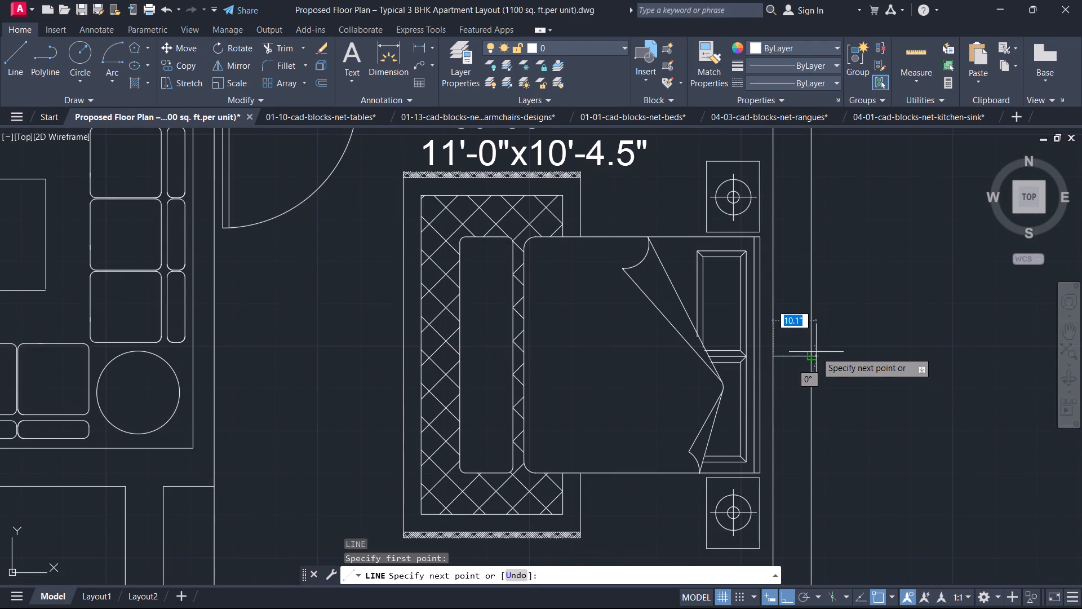
left_click(866, 349)
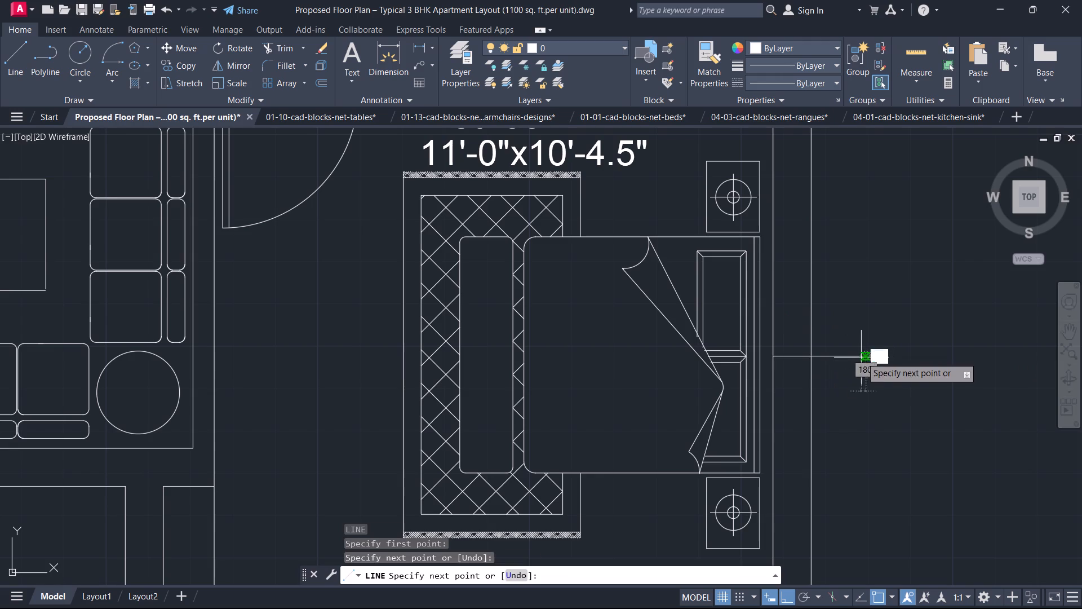
key("Escape")
Trim the part of the cross line that extends beyond the bedroom's outer wall face.
type("tr")
key("space")
left_click_drag(857, 330, 858, 409)
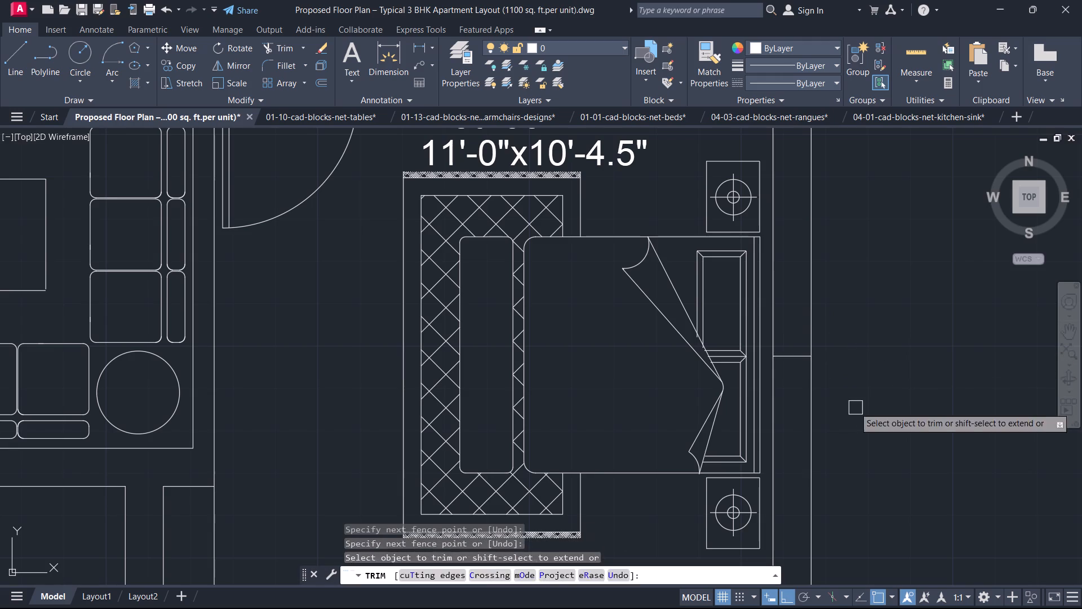
key("Escape")
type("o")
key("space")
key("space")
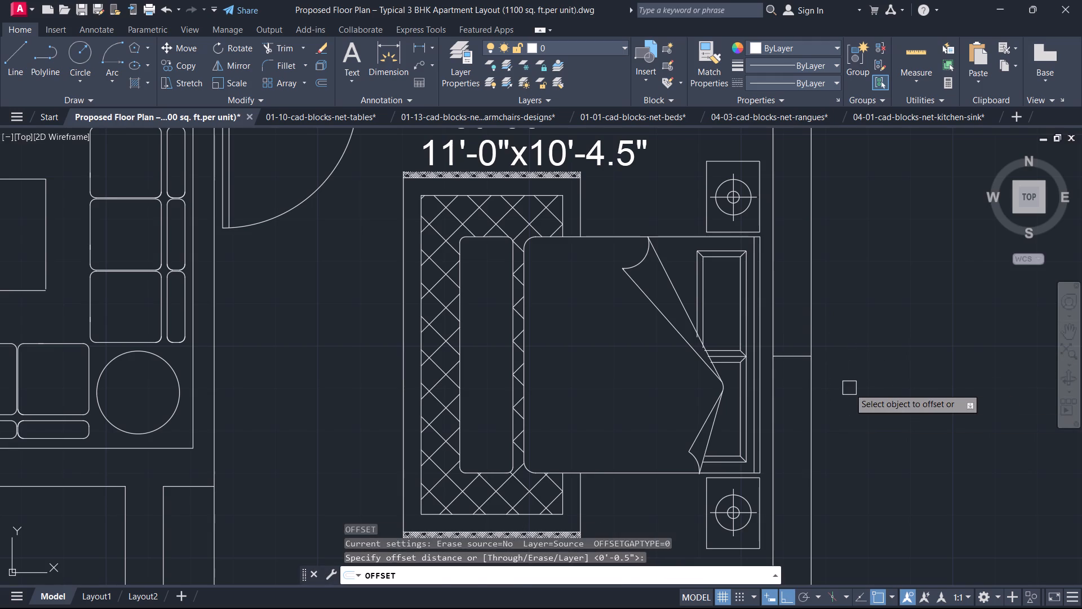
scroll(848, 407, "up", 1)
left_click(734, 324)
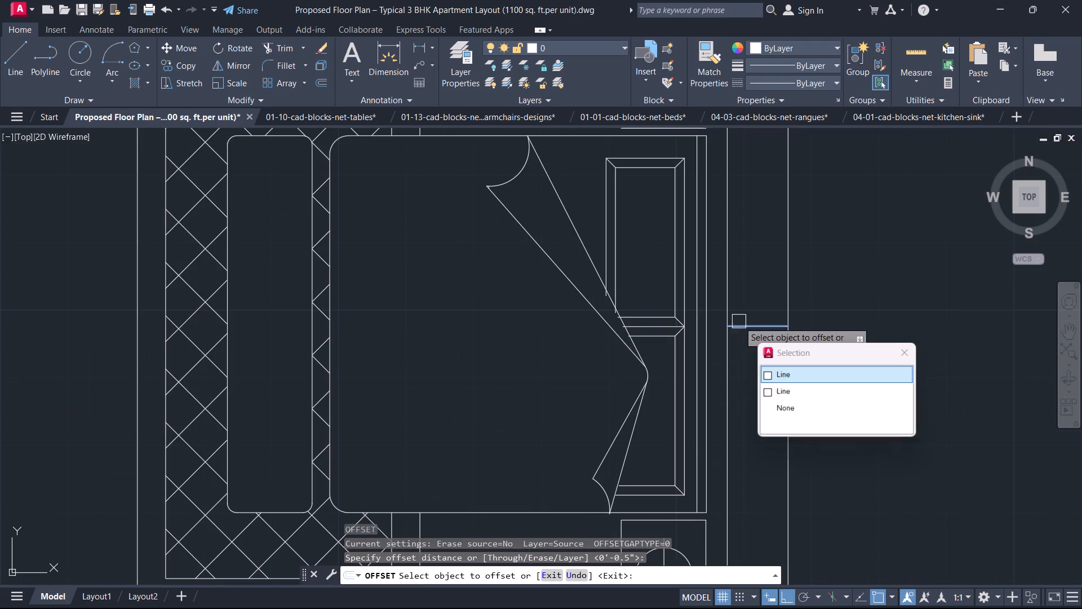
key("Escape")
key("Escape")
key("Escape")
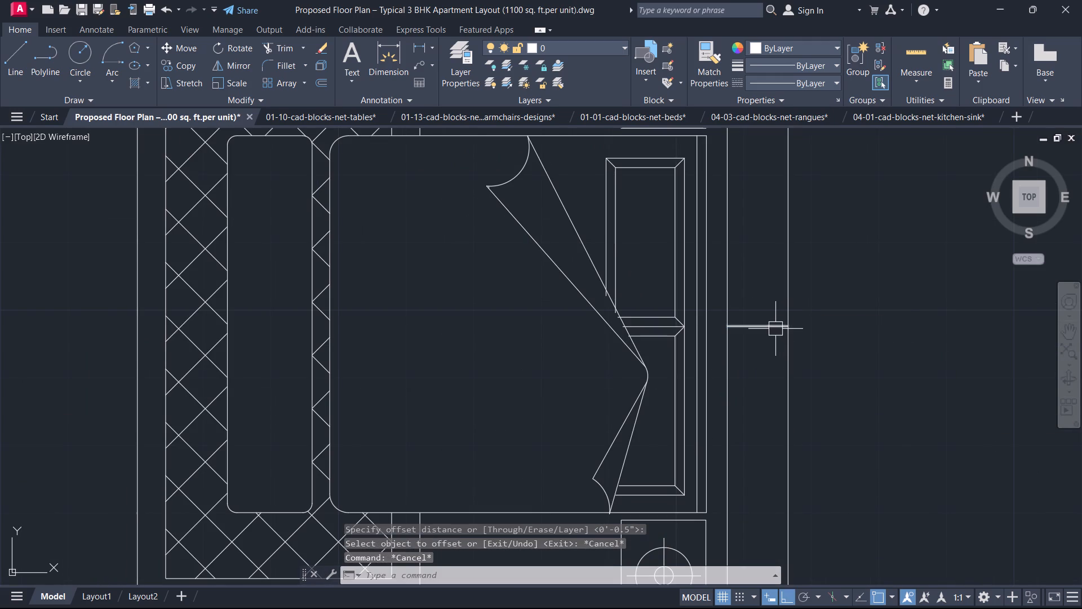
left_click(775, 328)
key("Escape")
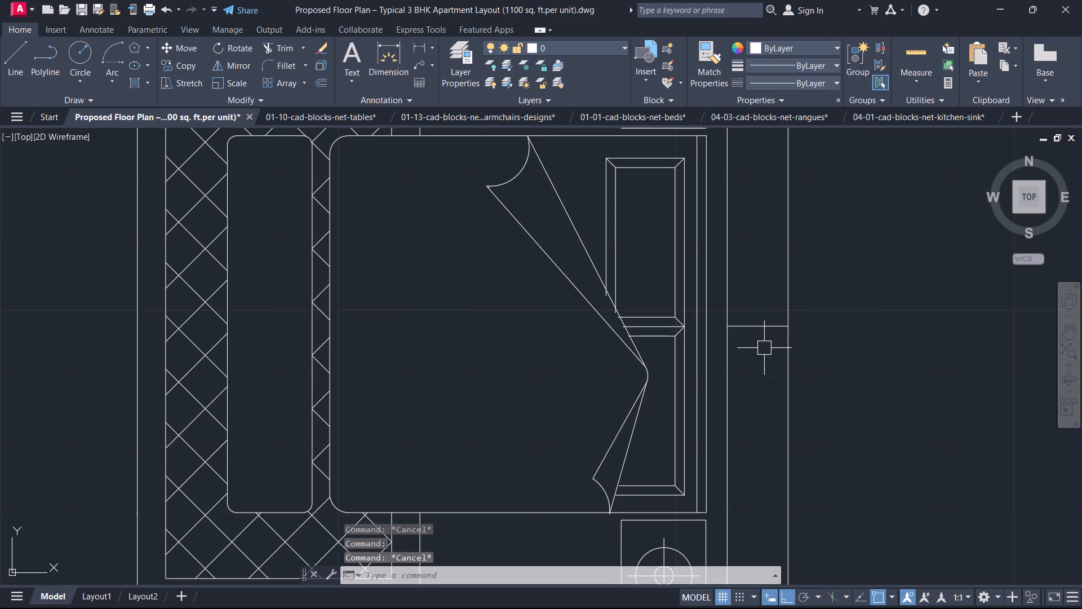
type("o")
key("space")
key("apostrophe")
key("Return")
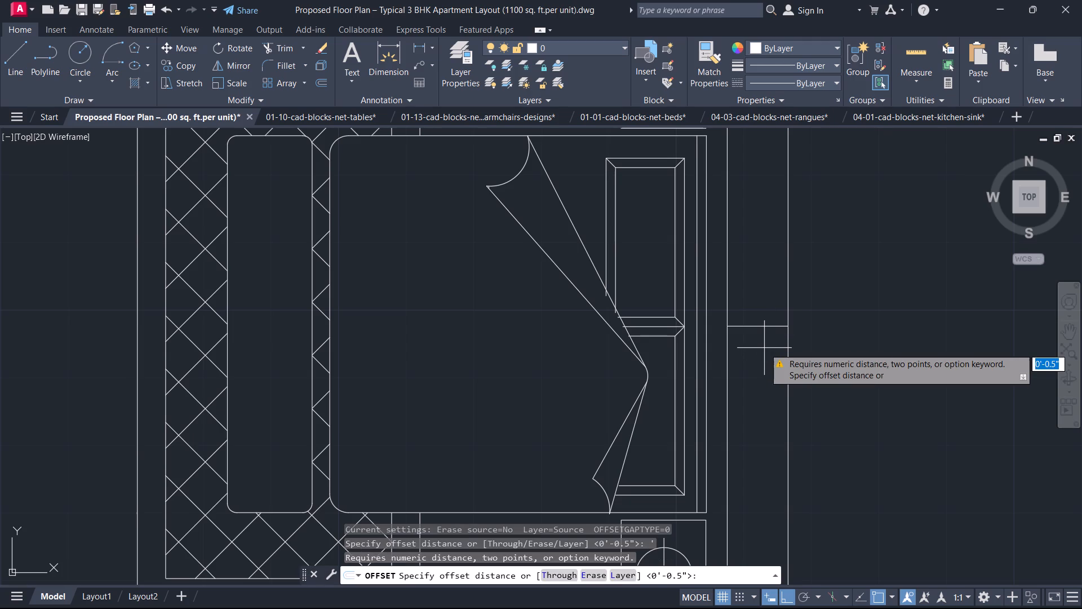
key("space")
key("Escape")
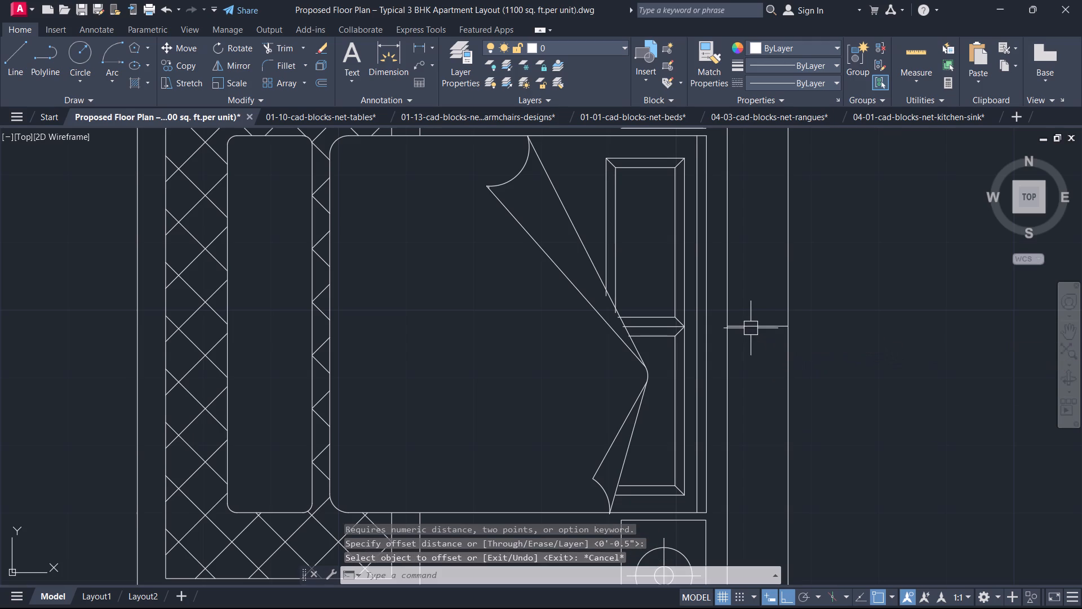
Offset the cross line in the bedroom's outer wall by 3' to both sides as the window's end lines.
type("o 3'")
key("Return")
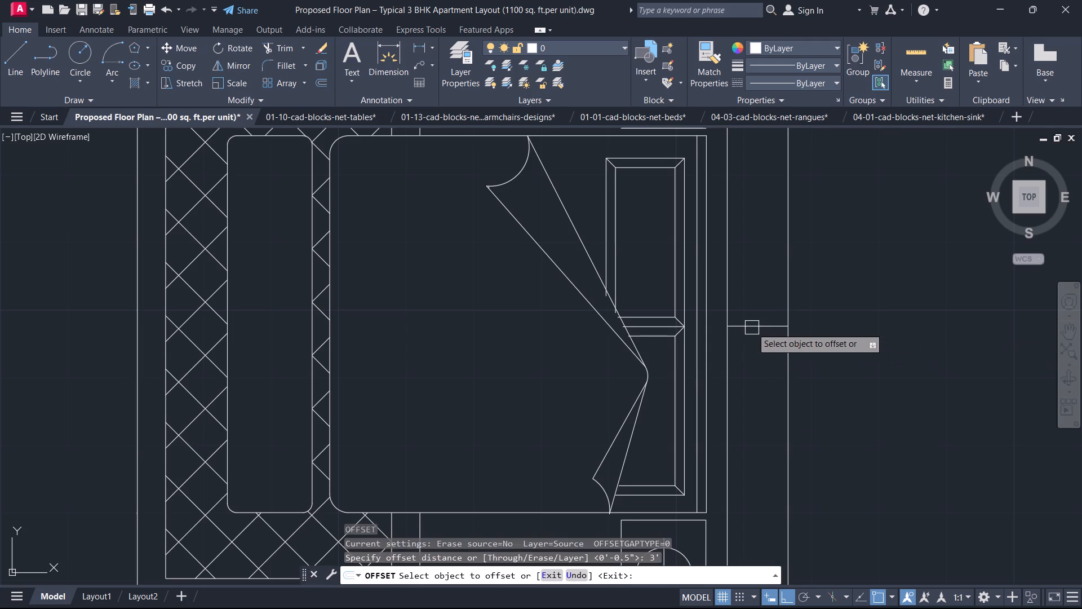
left_click(751, 327)
left_click(761, 294)
left_click(758, 326)
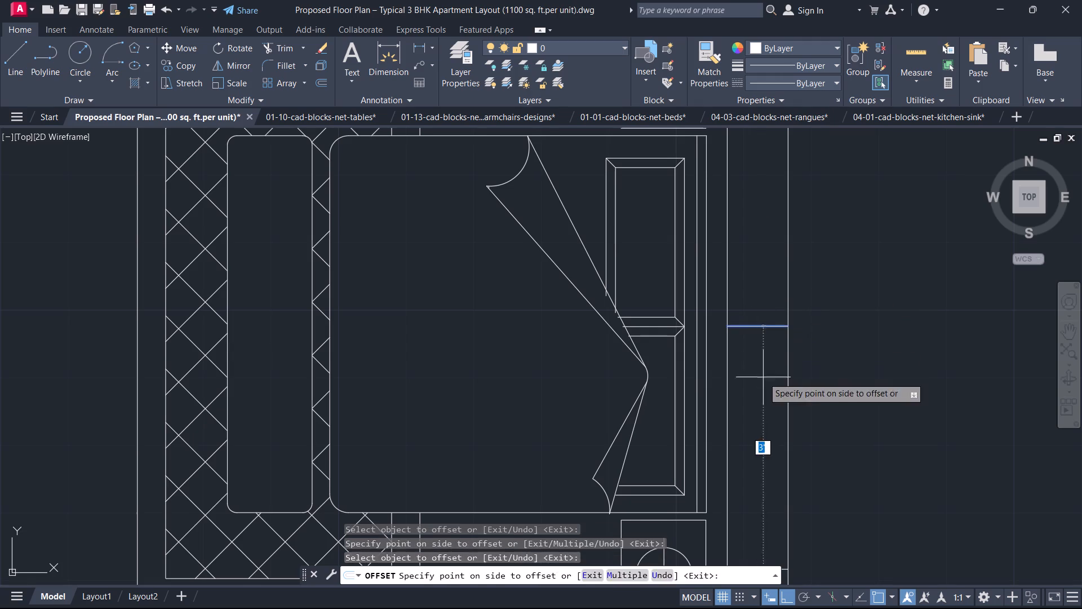
left_click(764, 377)
key("Escape")
Erase the original cross line midway between the two window end lines.
left_click(779, 341)
left_click(760, 315)
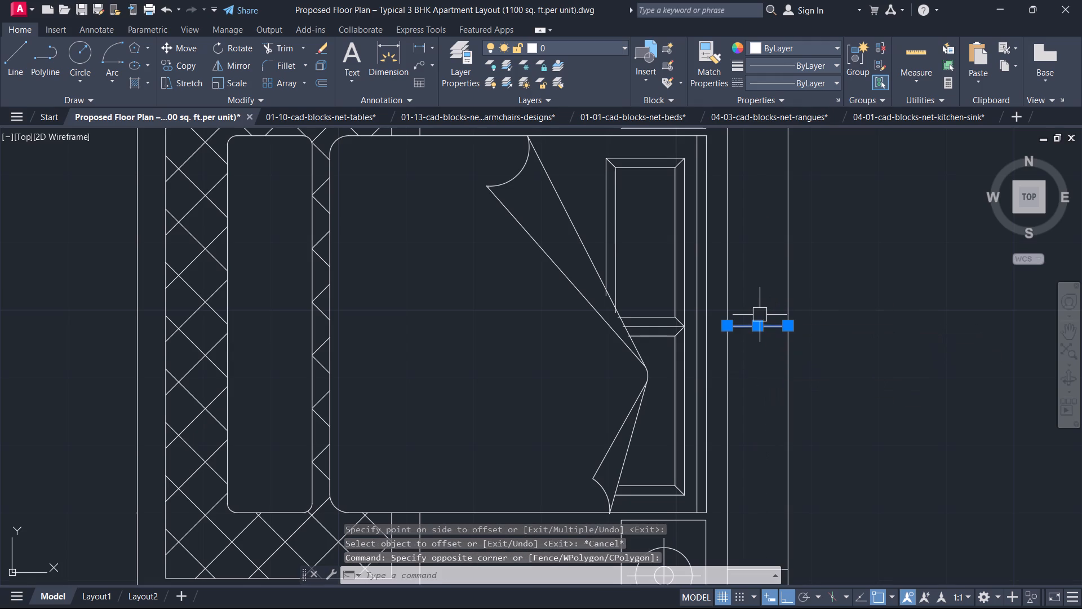
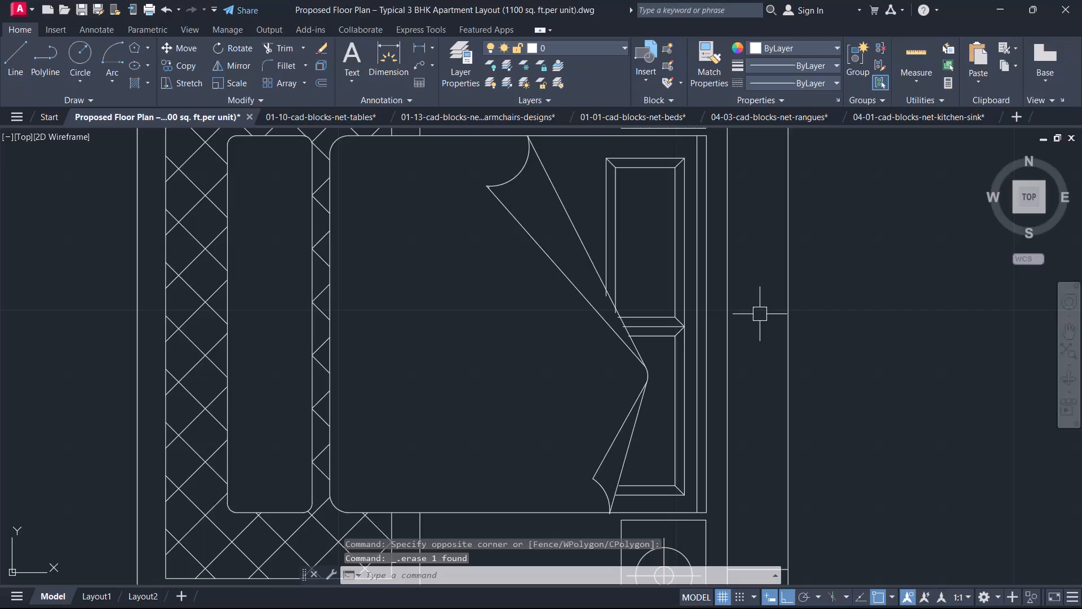
Draw a line joining the midpoints of the two window end lines in the 11'-0"x10'-4.5" bedroom's outer wall.
type("l")
key("space")
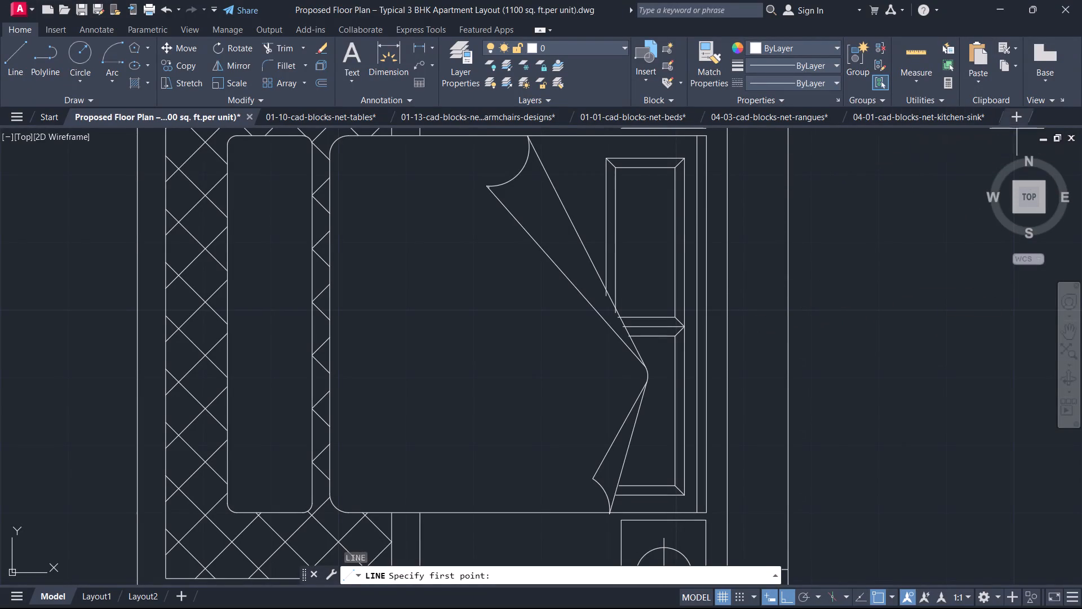
scroll(964, 131, "down", 2)
middle_click_drag(842, 237, 628, 314)
scroll(673, 242, "up", 2)
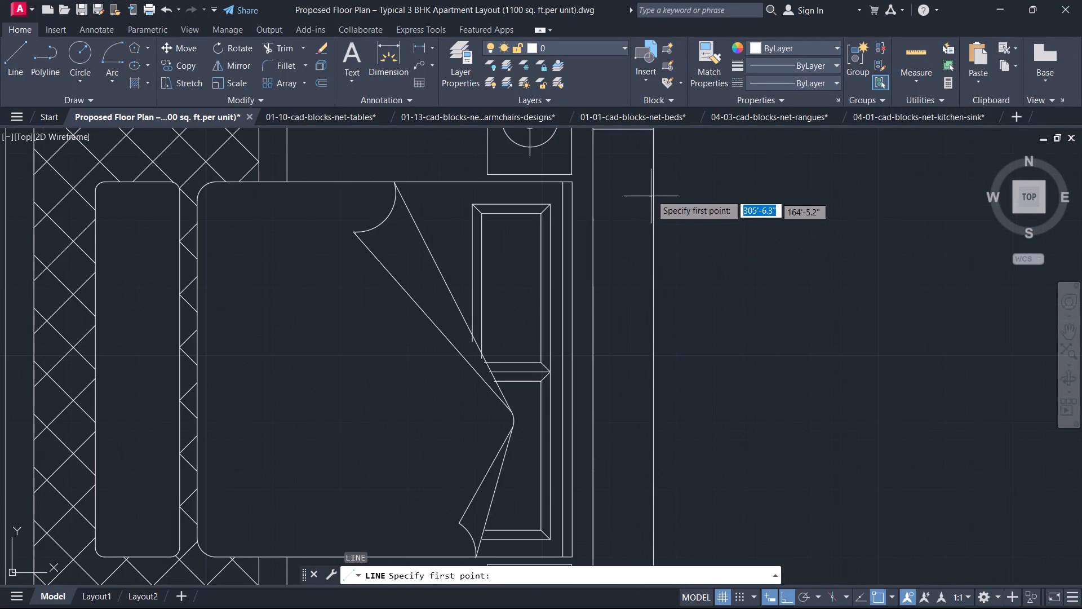
middle_click_drag(635, 179, 635, 217)
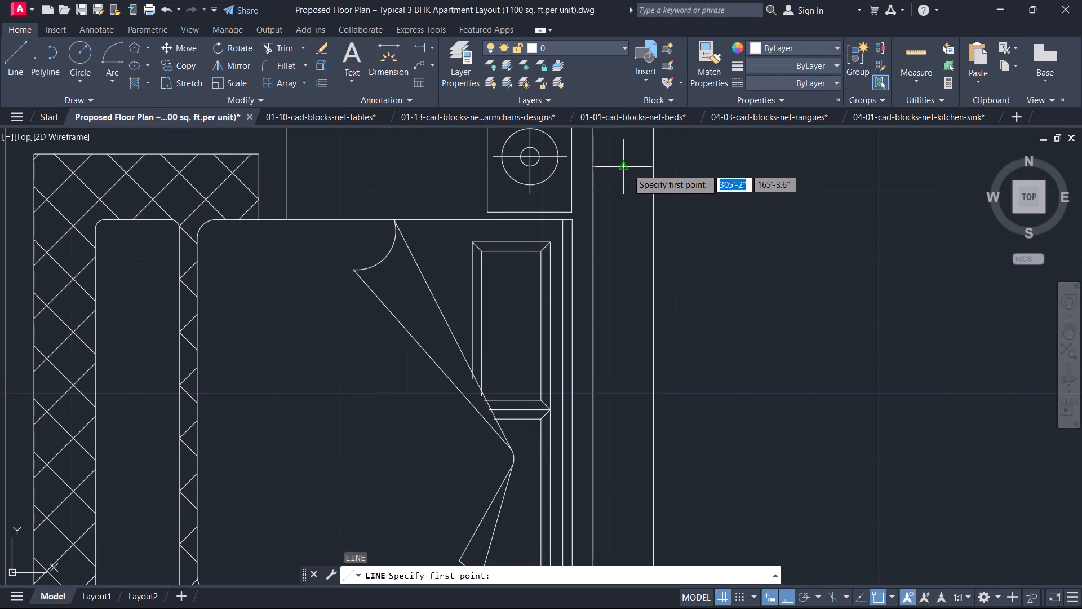
left_click(627, 169)
middle_click_drag(623, 301, 697, 4)
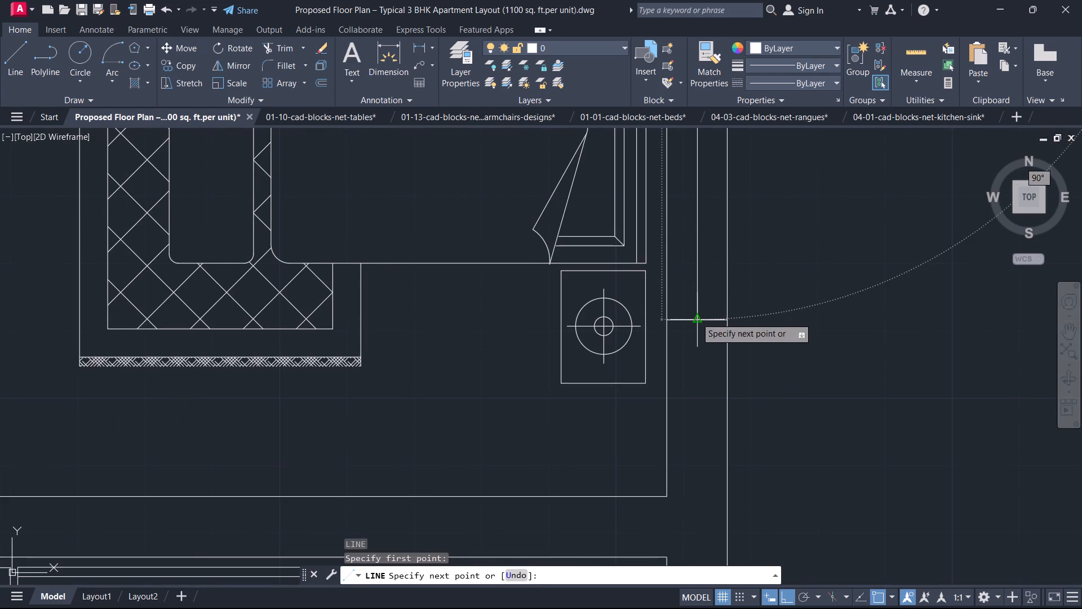
left_click(698, 319)
key("Escape")
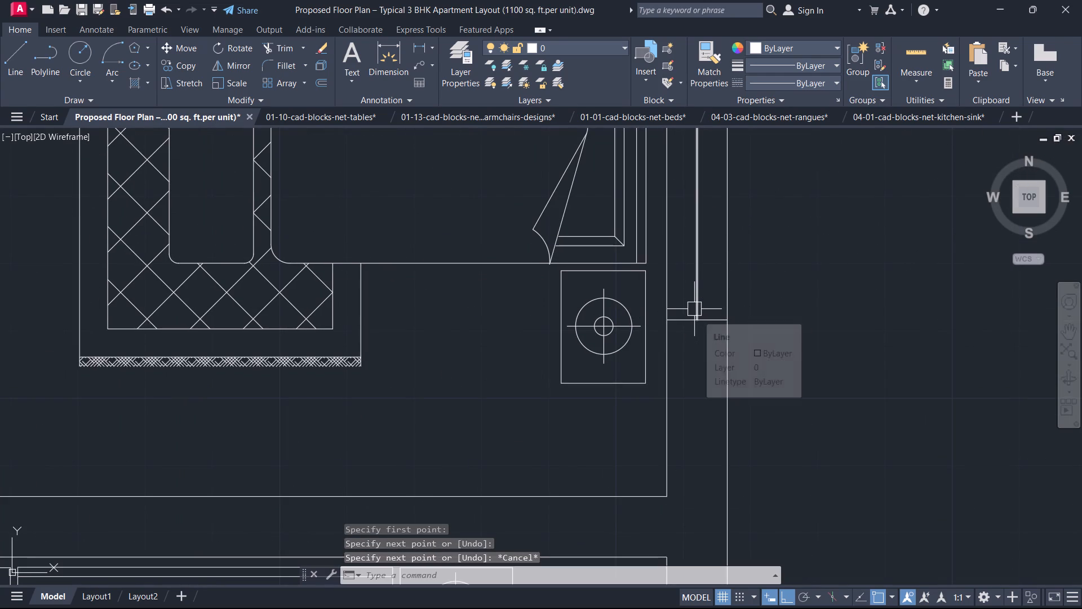
Offset the window's centre line by 0.5" to both sides to form the glass pane lines.
type("o 0.5")
key("Return")
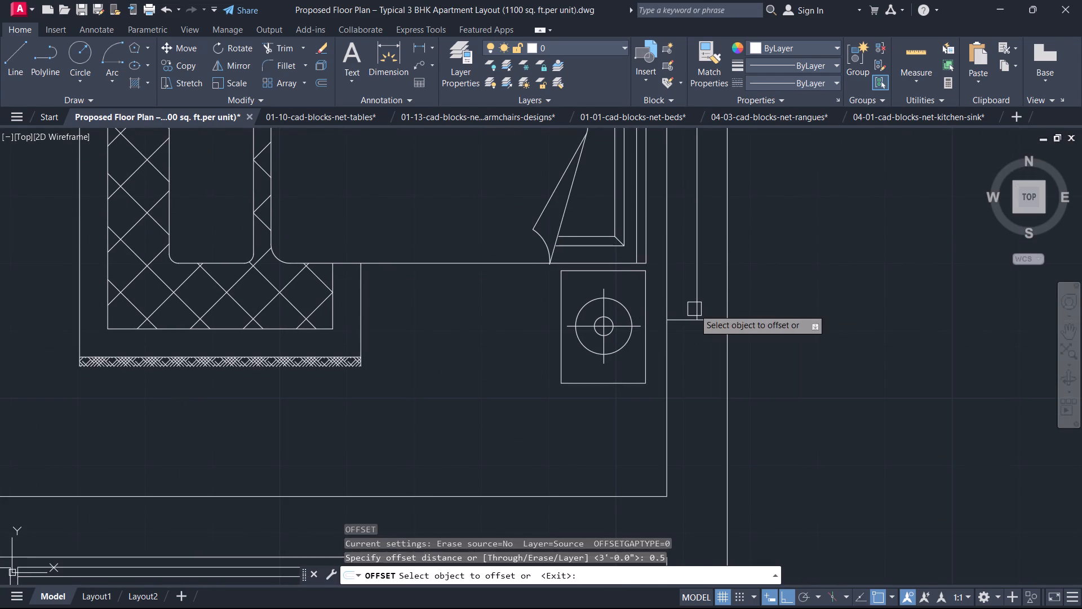
left_click(695, 309)
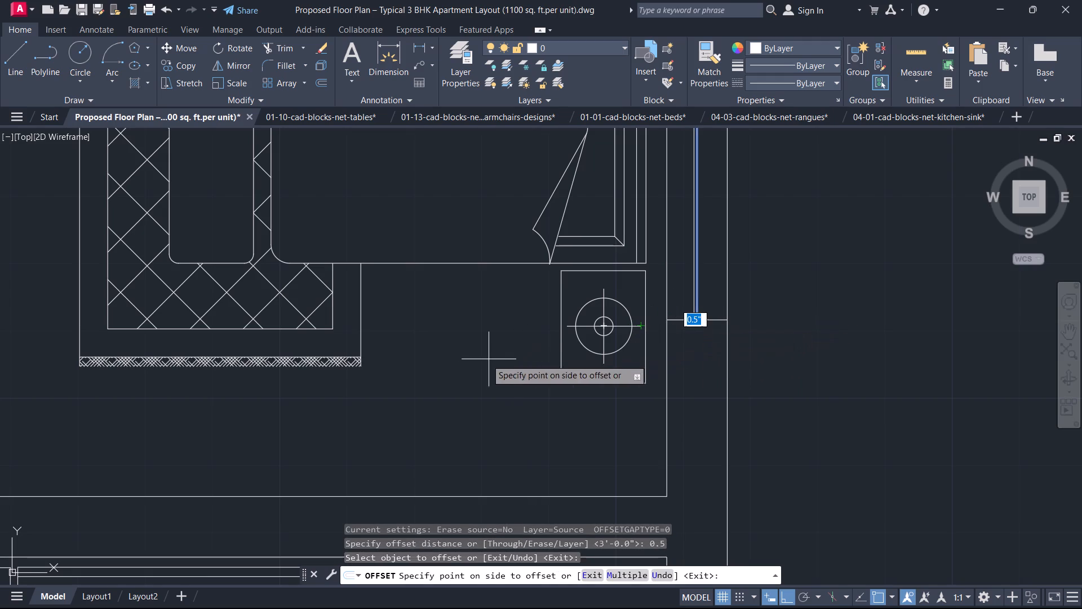
left_click(486, 359)
scroll(695, 301, "up", 3)
left_click(709, 315)
left_click(728, 324)
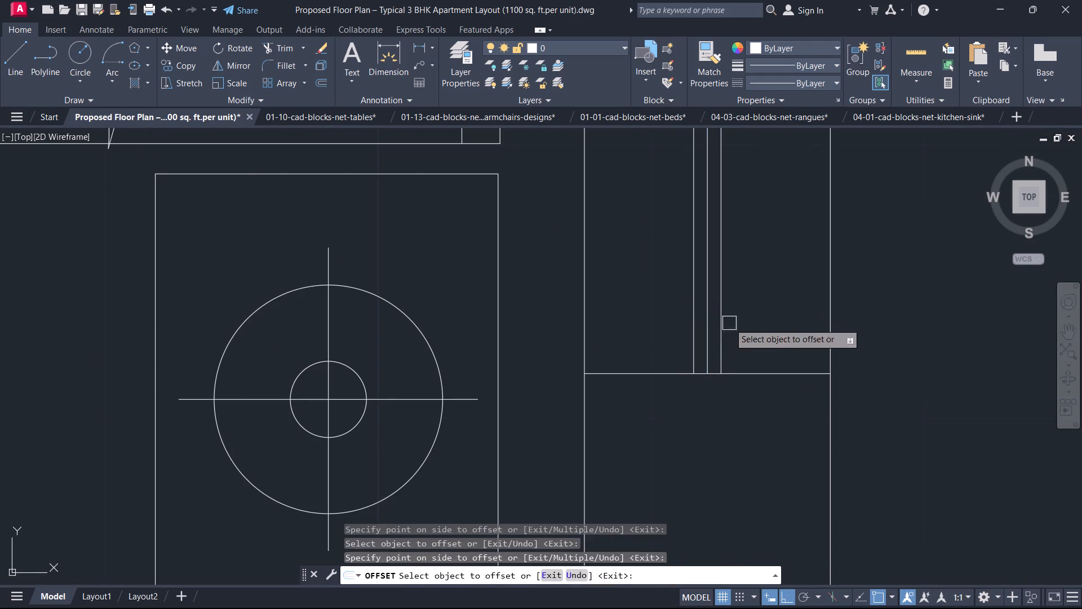
key("Escape")
Erase the centre line between the two pane lines of the bedroom window.
scroll(708, 320, "up", 2)
left_click(708, 320)
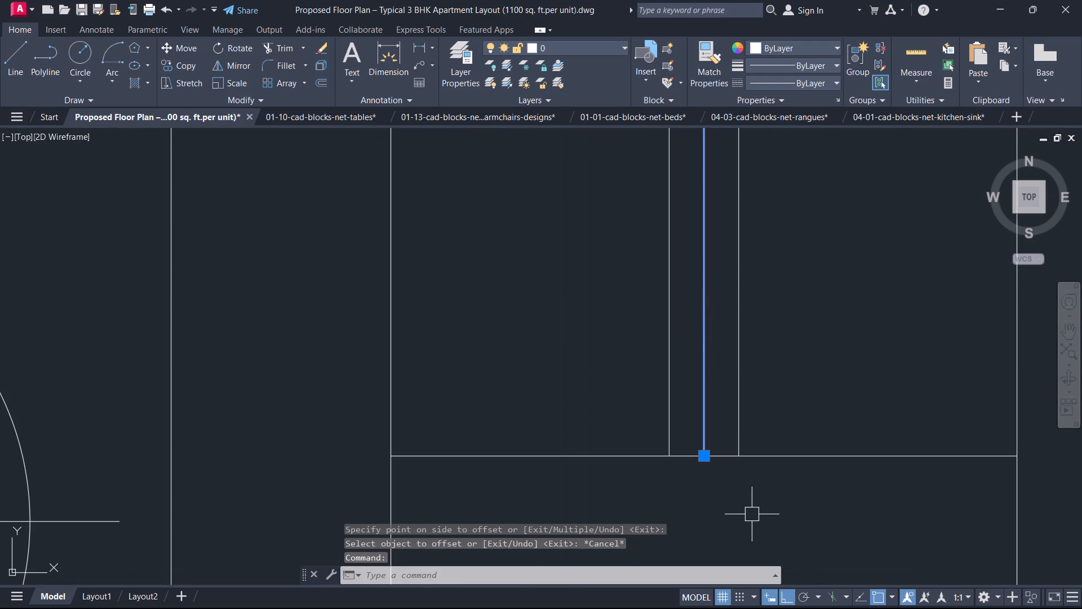
key("Delete")
Select the windows of the upper apartment's 11'-0"x10'-4.5" bedroom, 11'-0"x10'-9" bedroom and 7'-3"x4'-0" toilet.
scroll(737, 511, "down", 4)
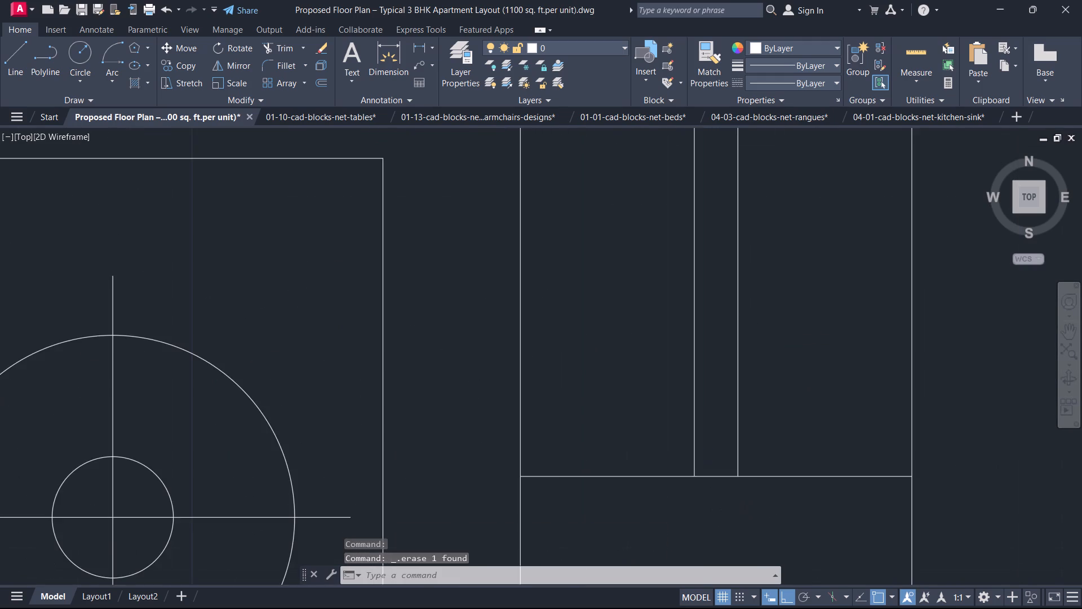
scroll(737, 511, "down", 11)
scroll(769, 465, "up", 2)
middle_click_drag(769, 458, 809, 393)
scroll(811, 390, "down", 2)
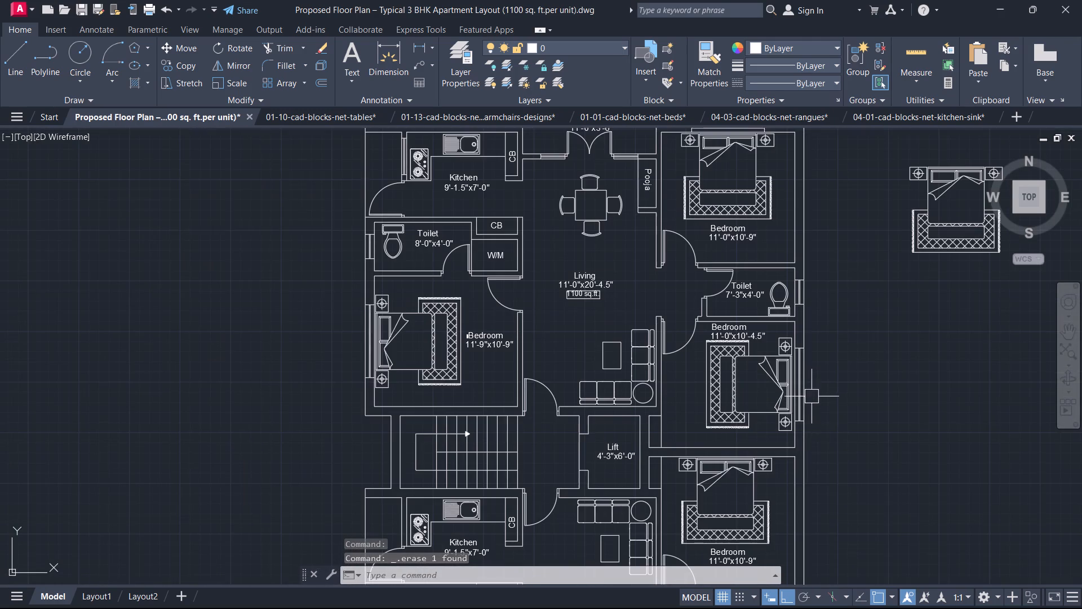
middle_click_drag(822, 453, 873, 481)
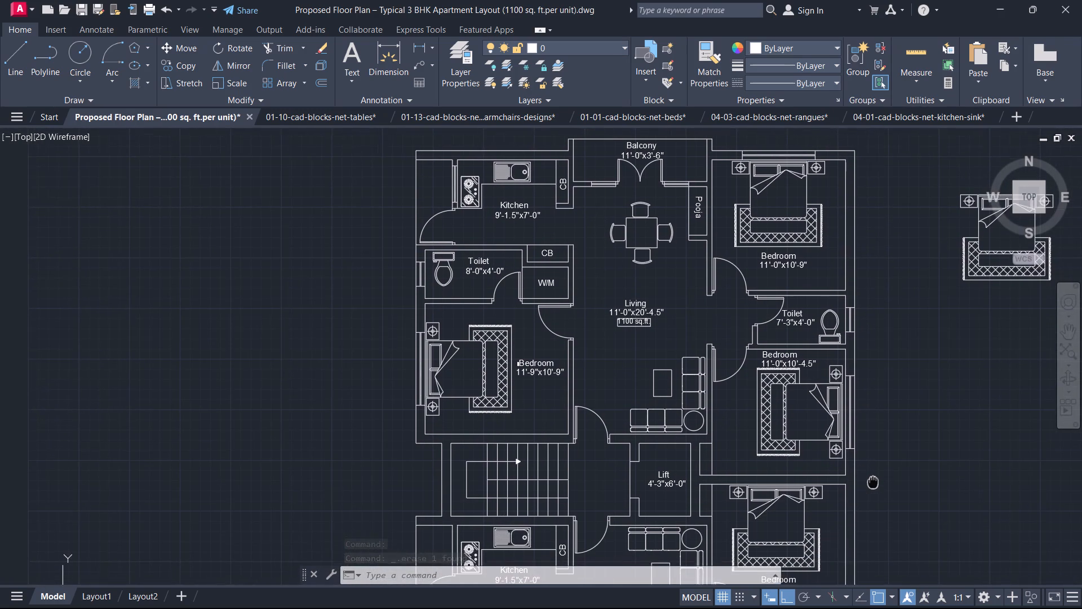
middle_click_drag(873, 481, 911, 429)
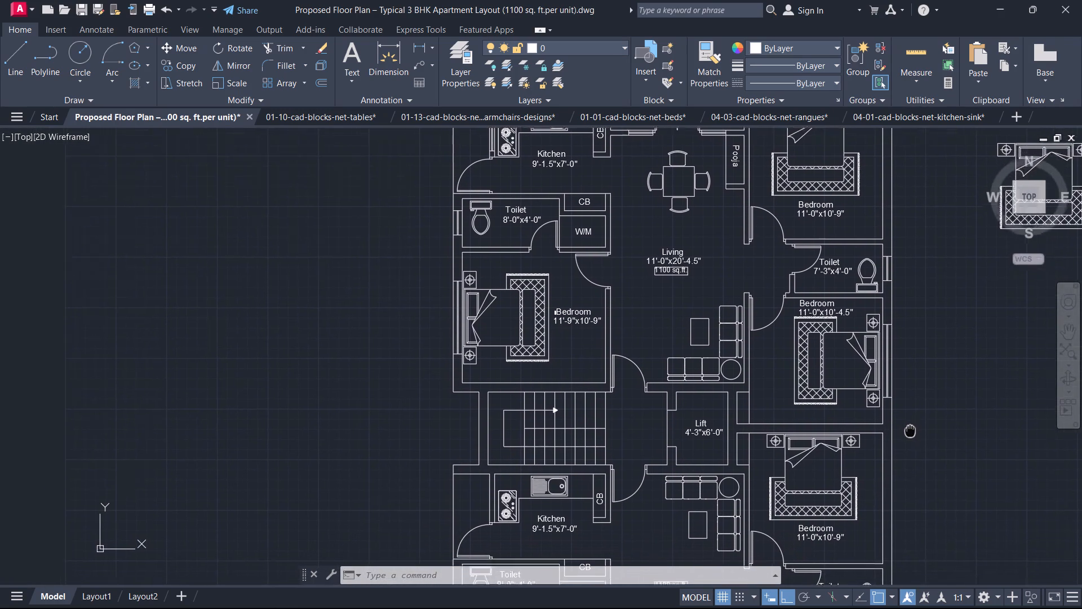
middle_click_drag(911, 429, 877, 526)
scroll(862, 468, "up", 3)
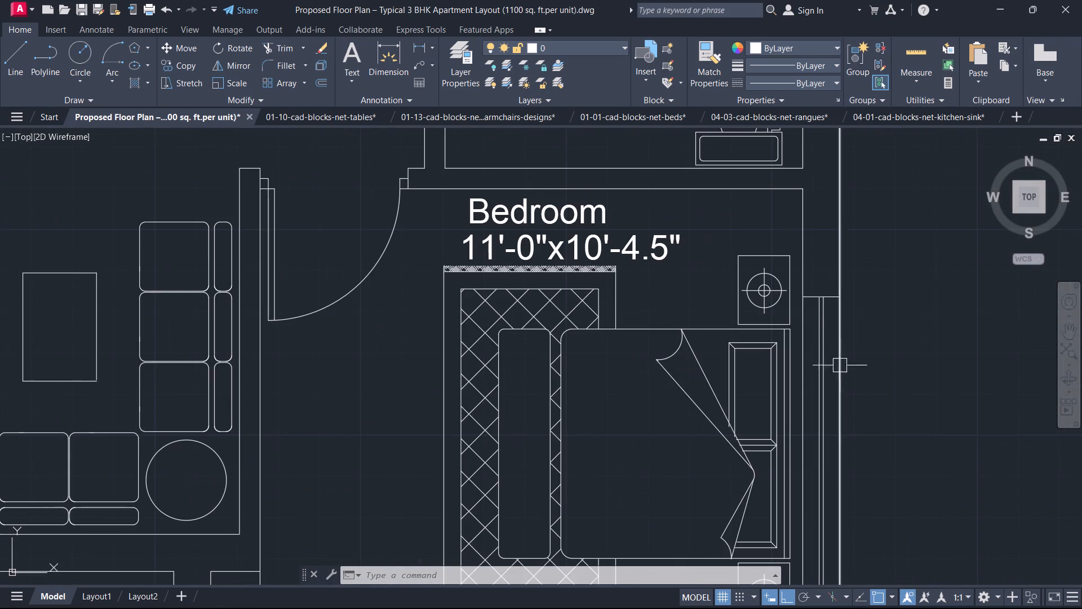
scroll(794, 284, "up", 4)
left_click(802, 279)
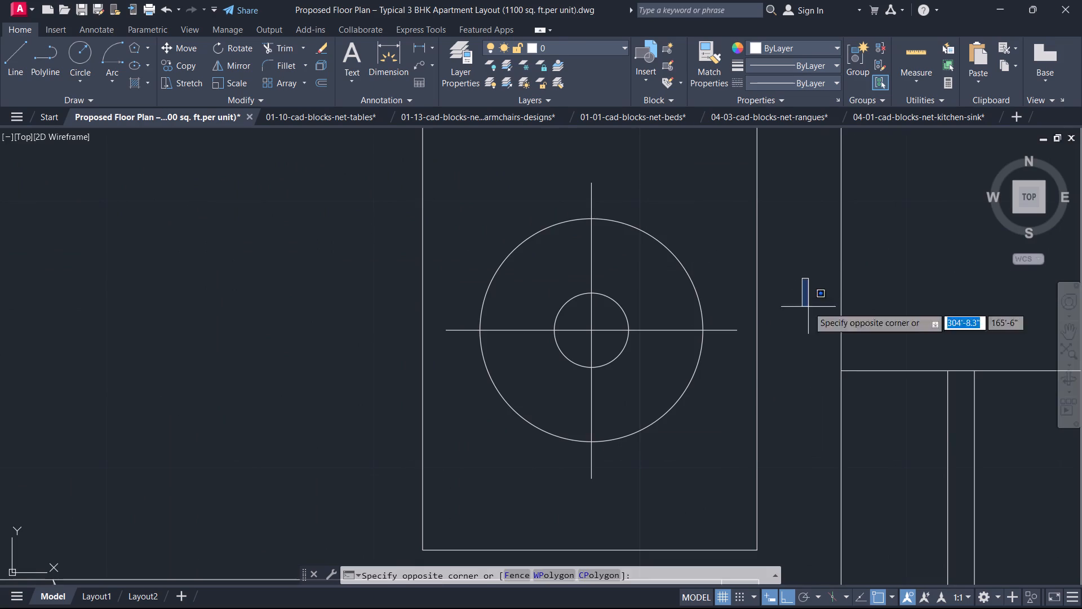
scroll(844, 414, "down", 2)
scroll(844, 414, "up", 1)
scroll(844, 416, "down", 2)
scroll(872, 505, "down", 4)
middle_click_drag(873, 508, 895, 416)
scroll(927, 507, "up", 2)
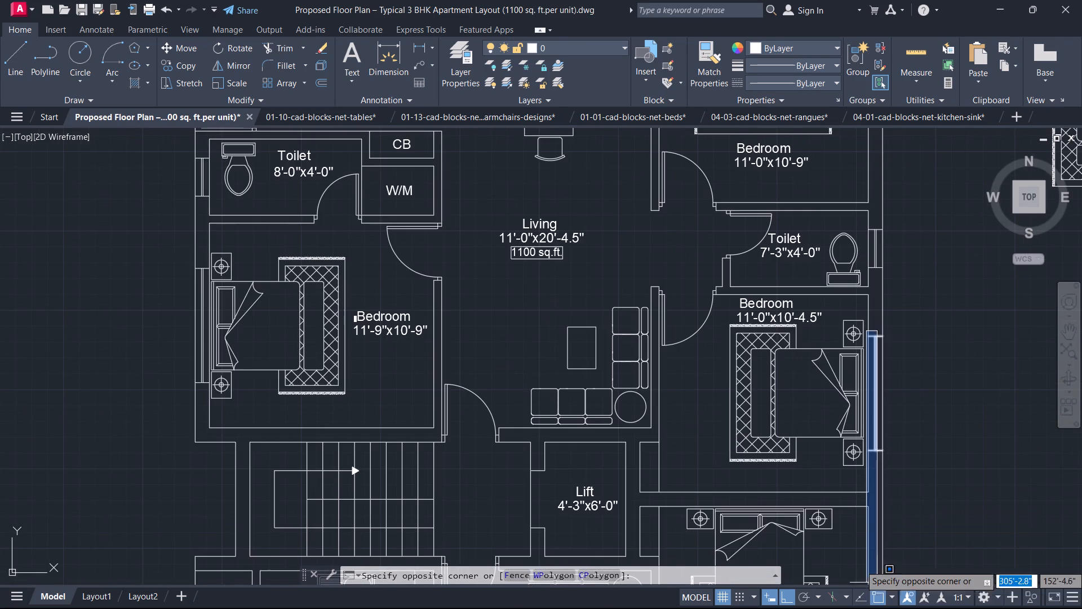
left_click(895, 458)
middle_click_drag(870, 407, 725, 608)
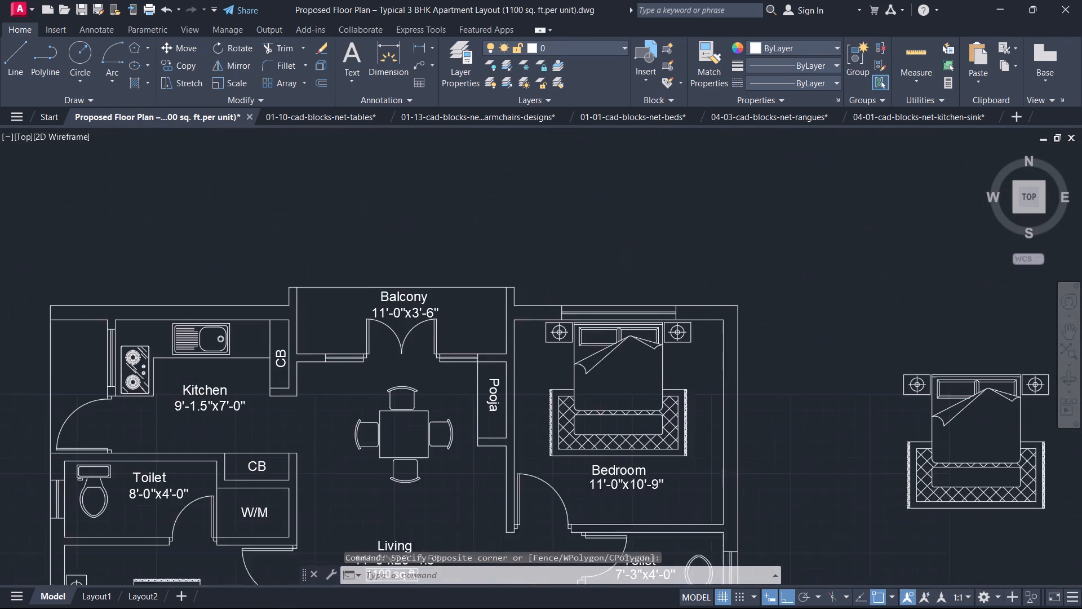
middle_click_drag(725, 608, 719, 606)
scroll(688, 320, "up", 2)
left_click(291, 246)
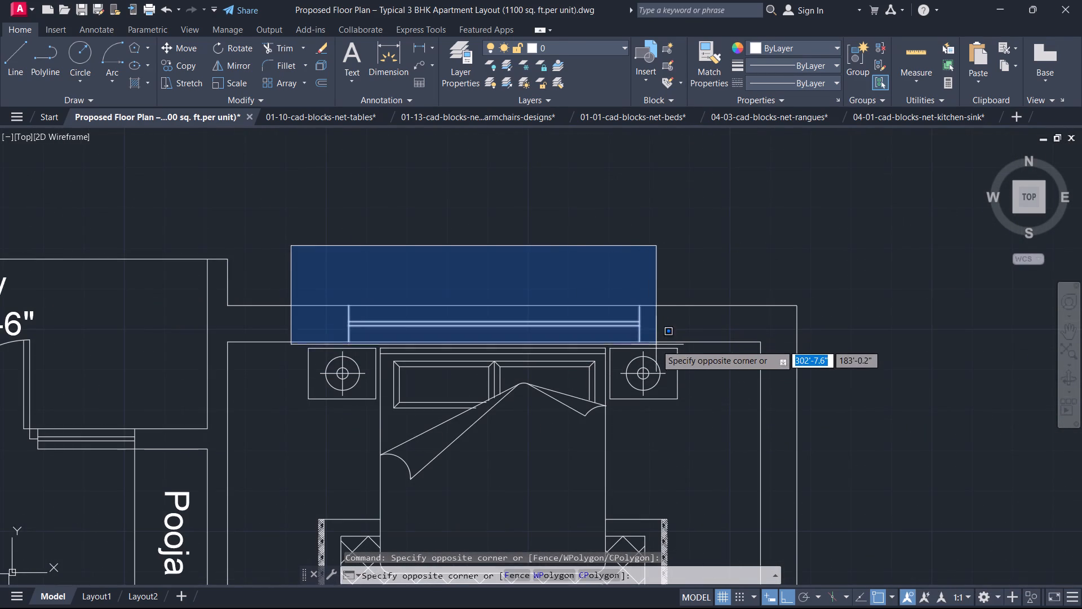
scroll(659, 350, "up", 3)
left_click(671, 325)
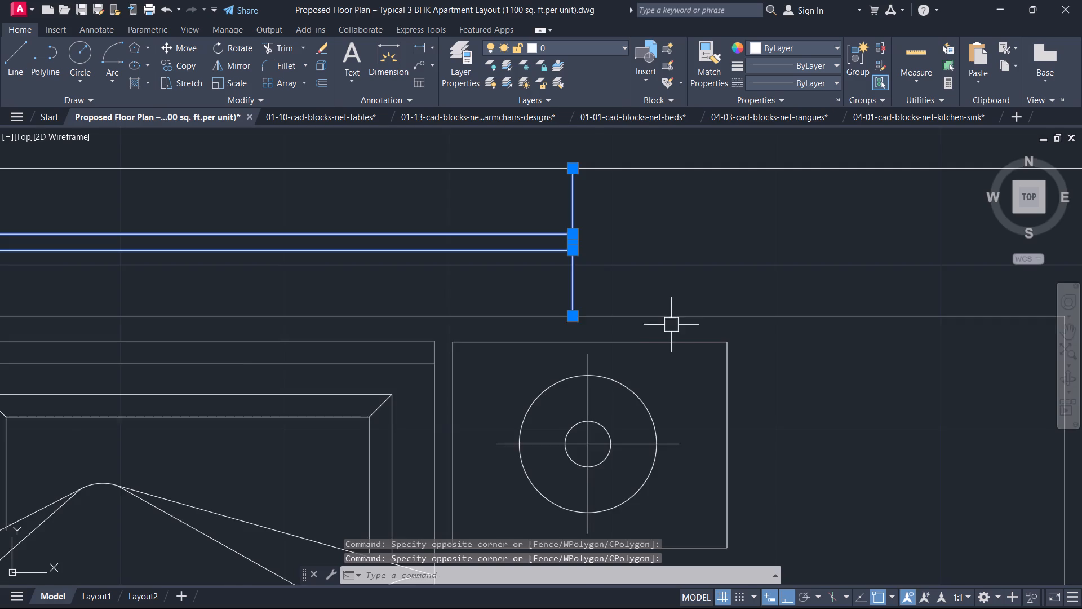
scroll(672, 329, "down", 6)
middle_click_drag(709, 420, 742, 151)
scroll(751, 230, "up", 2)
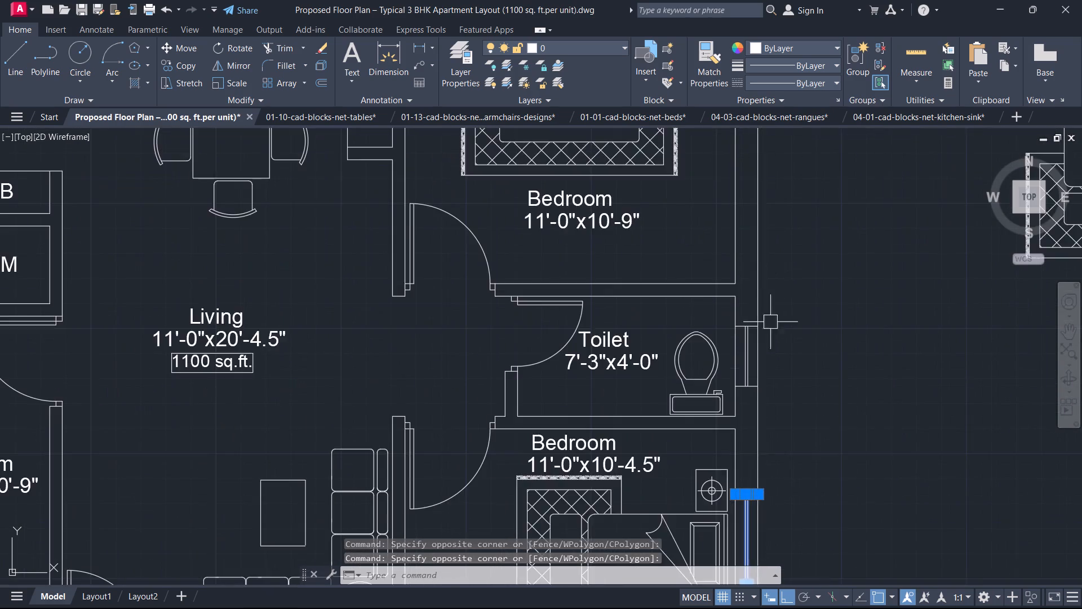
scroll(771, 324, "up", 1)
left_click(653, 272)
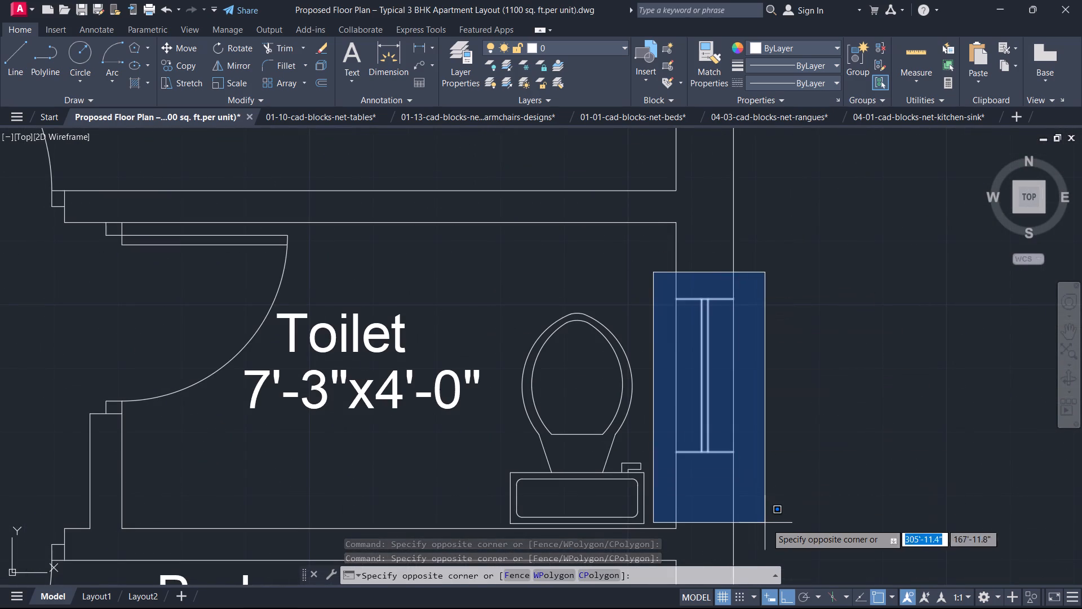
left_click(800, 488)
scroll(593, 382, "down", 5)
scroll(517, 434, "down", 1)
Add the windows of the upper apartment's kitchen, 8'-0"x4'-0" toilet and 11'-9"x10'-9" bedroom to the selection.
middle_click_drag(517, 436, 668, 435)
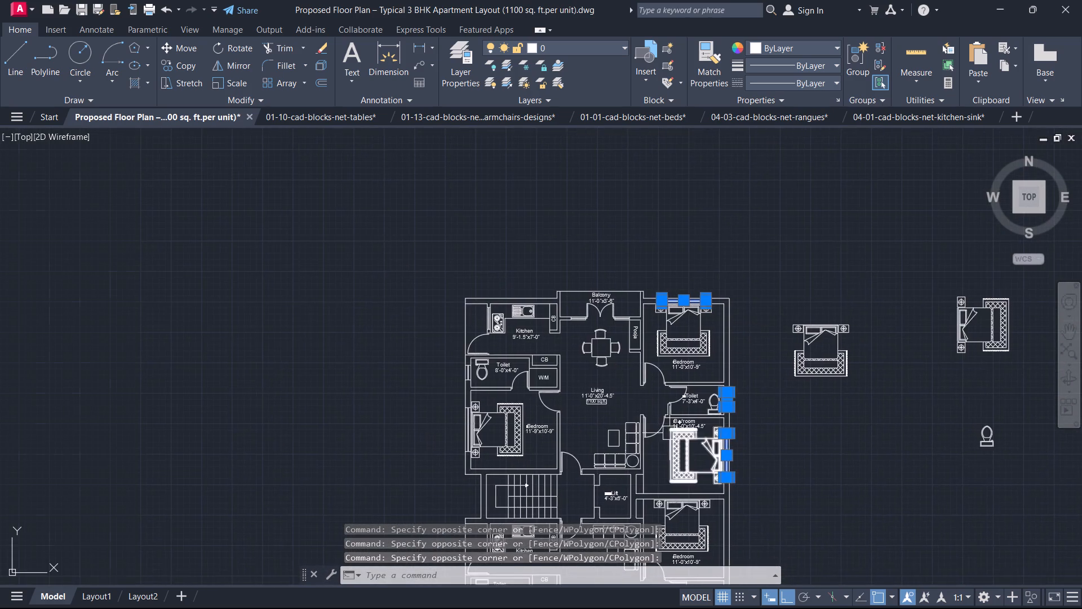
scroll(587, 356, "up", 2)
middle_click_drag(608, 311, 667, 481)
middle_click_drag(500, 414, 597, 348)
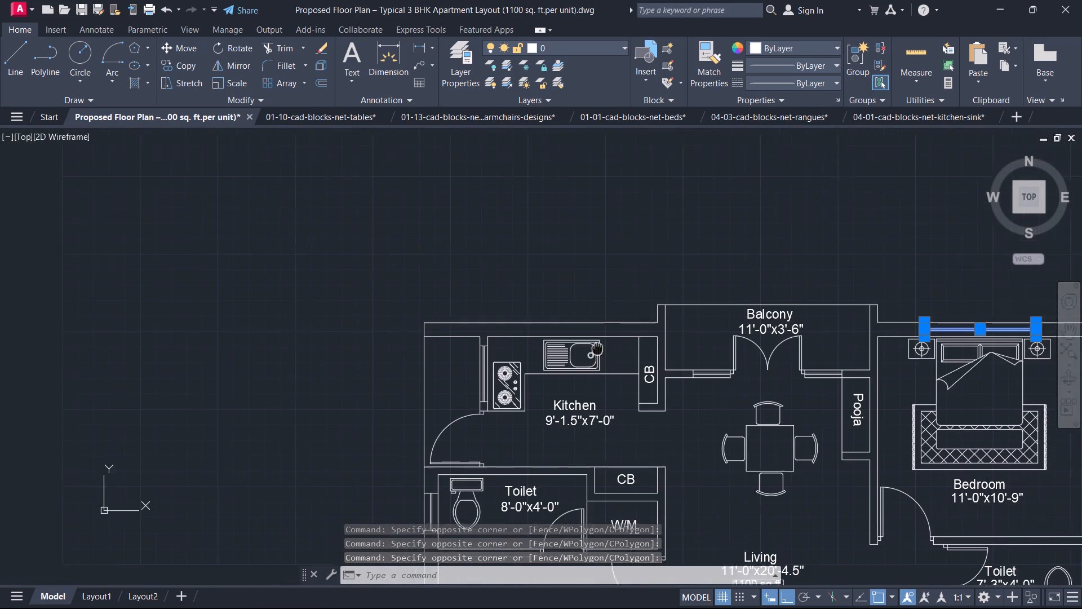
middle_click_drag(597, 348, 613, 338)
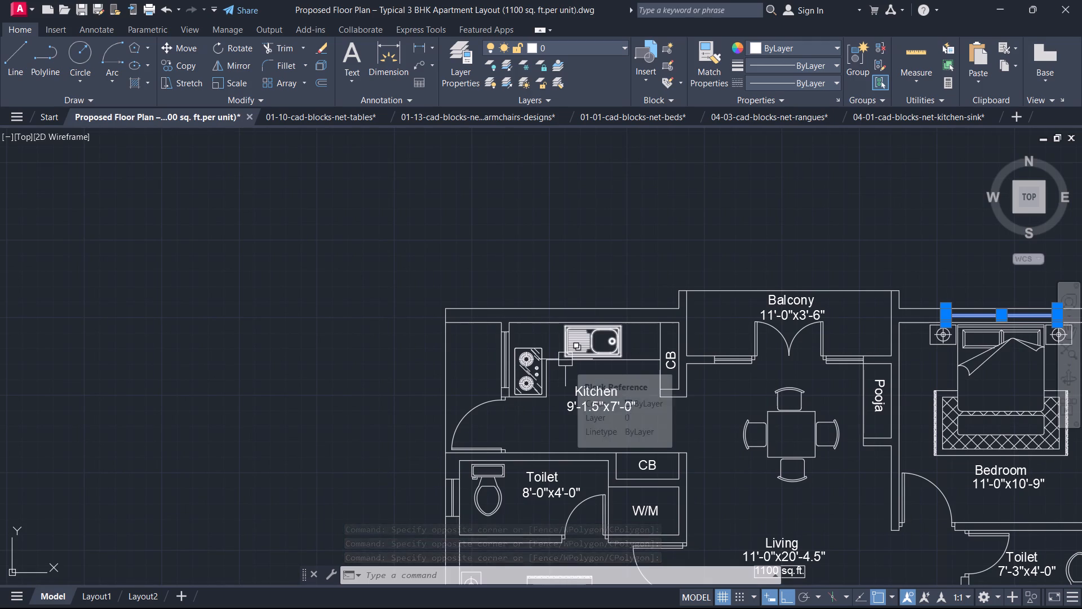
scroll(552, 355, "up", 3)
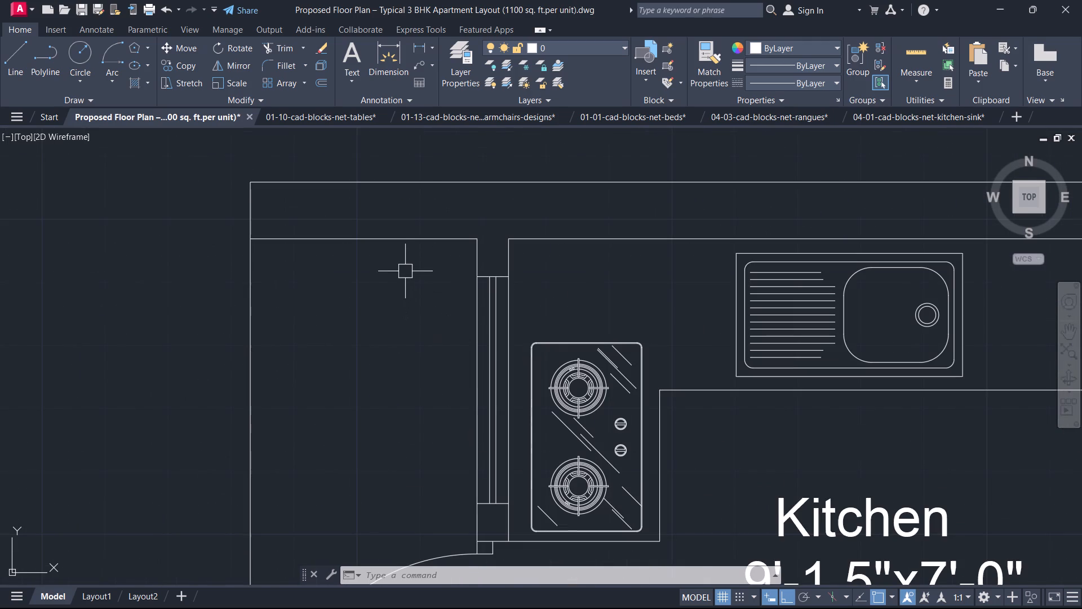
left_click(431, 251)
left_click(525, 535)
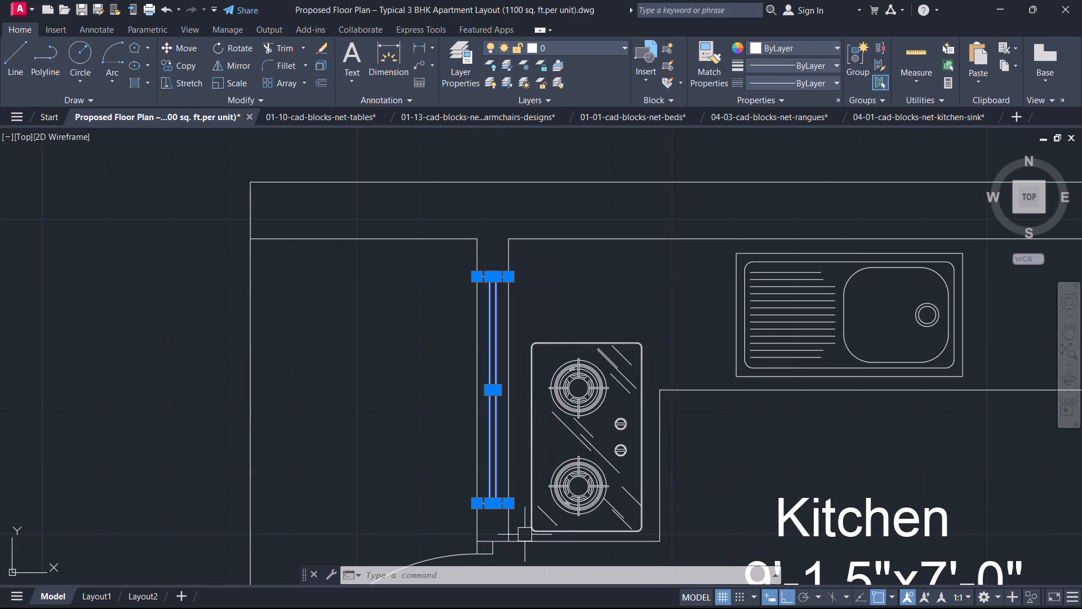
scroll(534, 527, "down", 5)
middle_click_drag(538, 523, 557, 294)
scroll(549, 323, "up", 2)
scroll(447, 373, "up", 1)
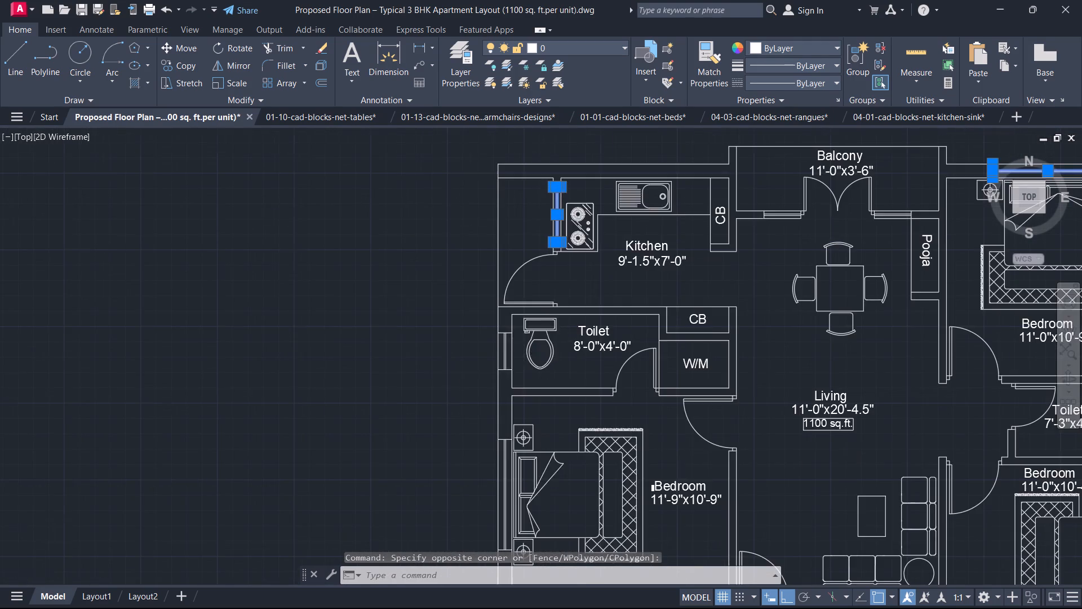
scroll(448, 372, "up", 1)
left_click_drag(515, 263, 519, 277)
left_click(598, 392)
scroll(612, 427, "down", 4)
middle_click_drag(611, 431, 667, 140)
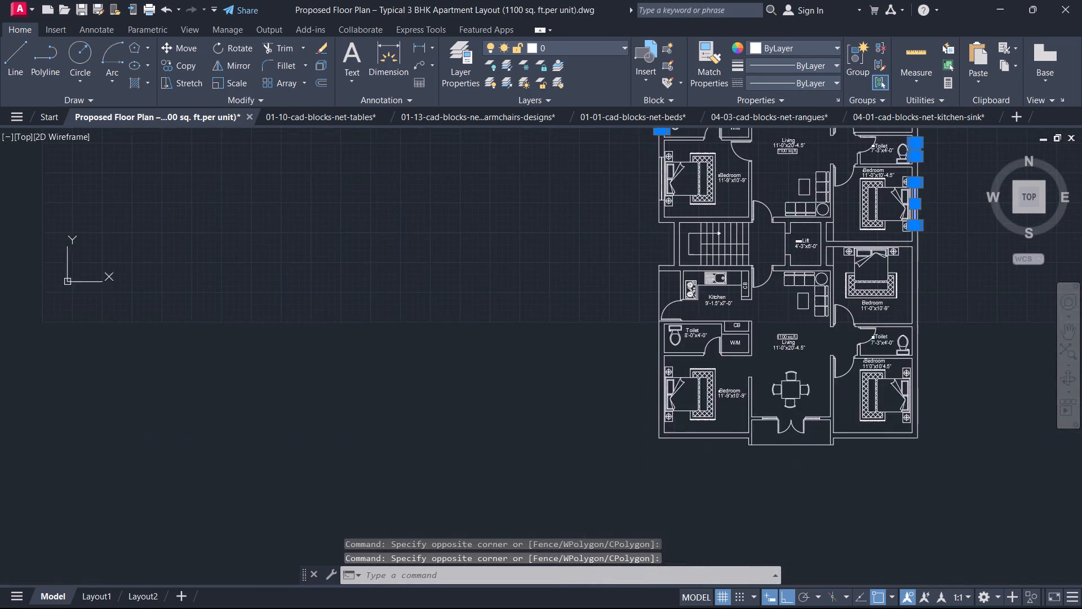
scroll(651, 170, "up", 2)
middle_click_drag(651, 186, 548, 324)
scroll(556, 303, "up", 2)
left_click(566, 233)
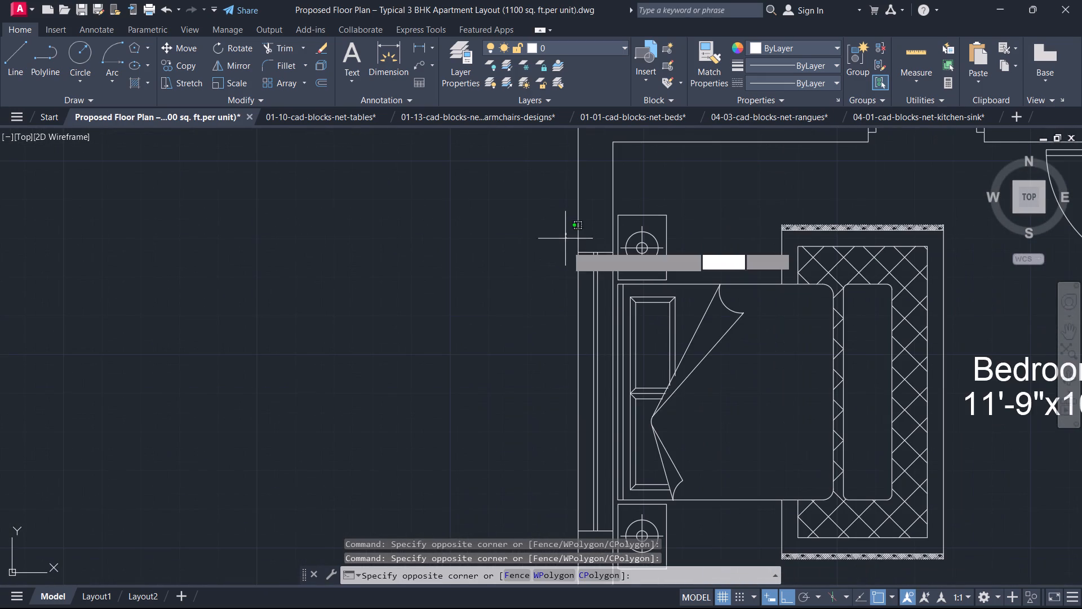
middle_click_drag(610, 418, 598, 213)
left_click(605, 358)
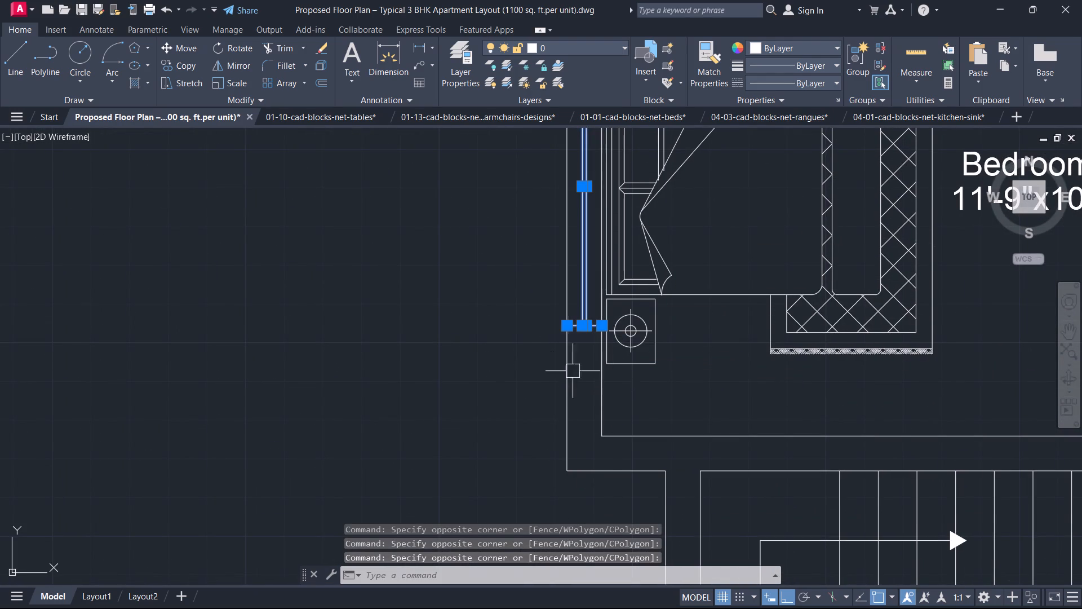
scroll(598, 328, "up", 2)
middle_click_drag(599, 329, 591, 377)
scroll(592, 371, "down", 7)
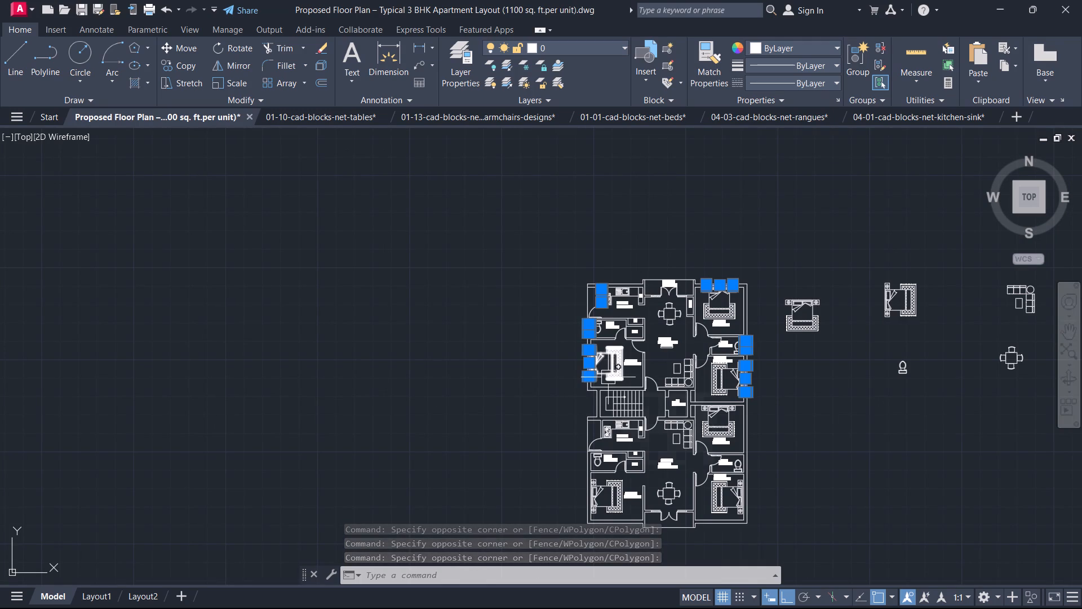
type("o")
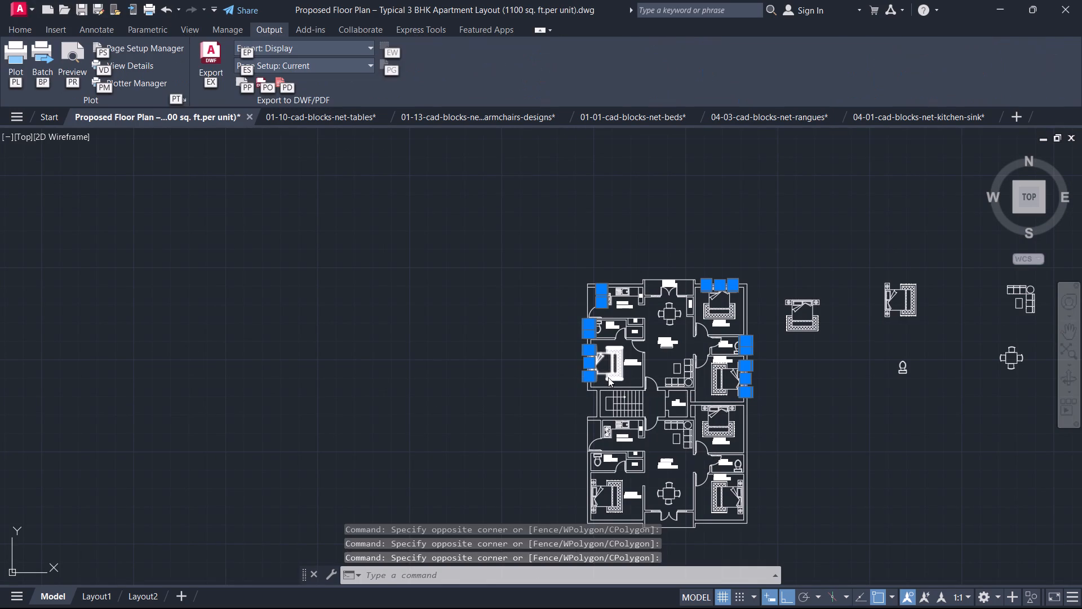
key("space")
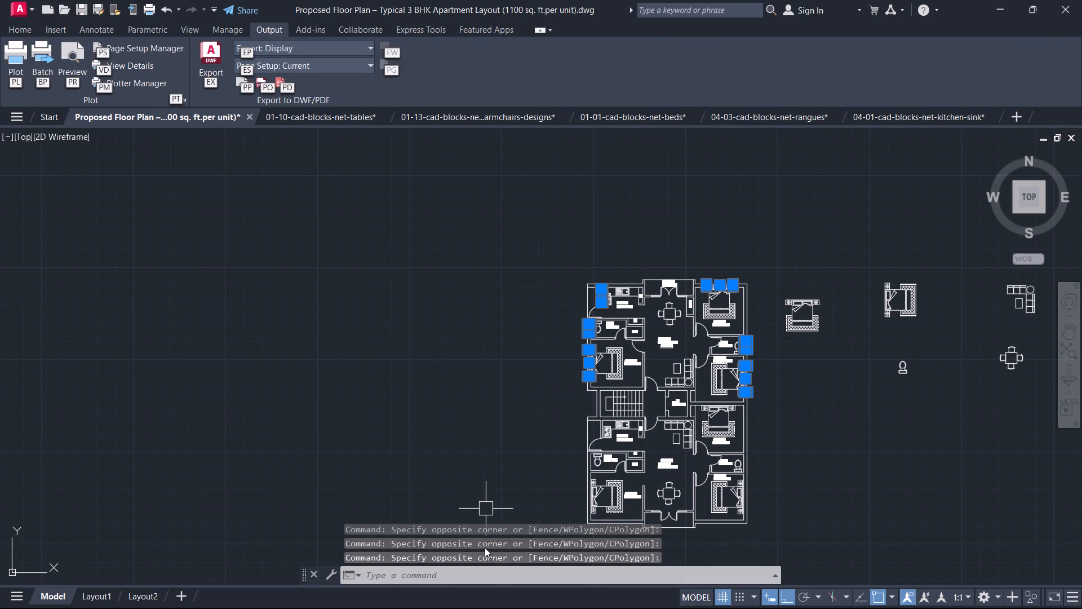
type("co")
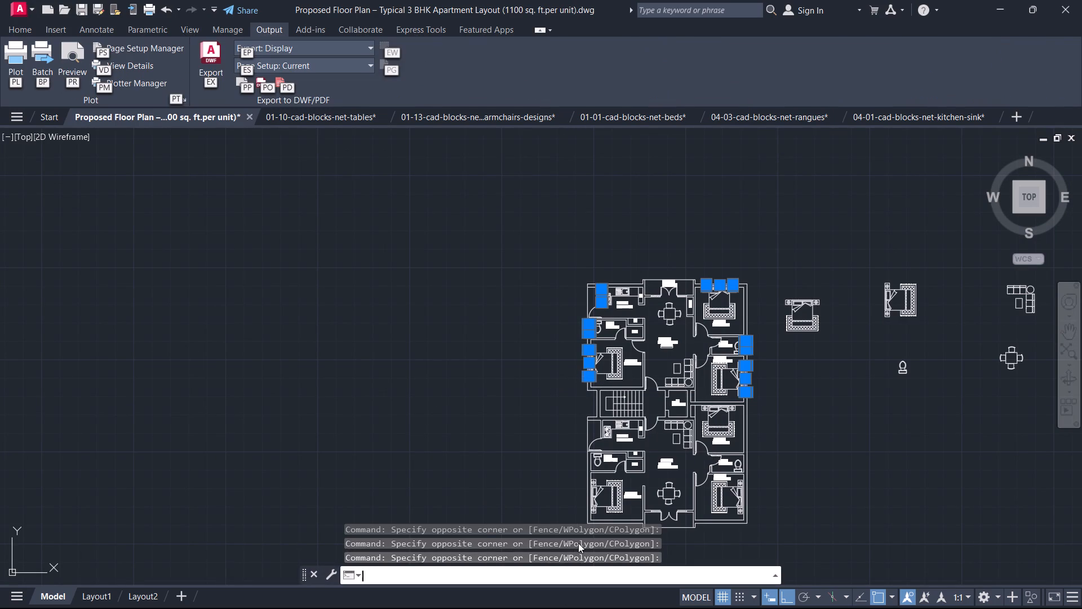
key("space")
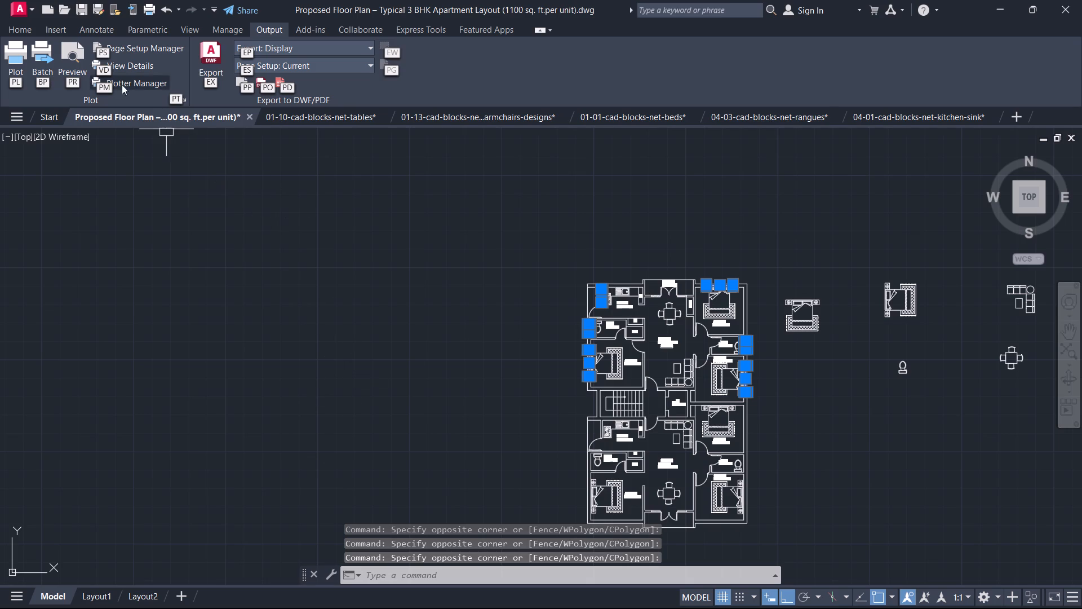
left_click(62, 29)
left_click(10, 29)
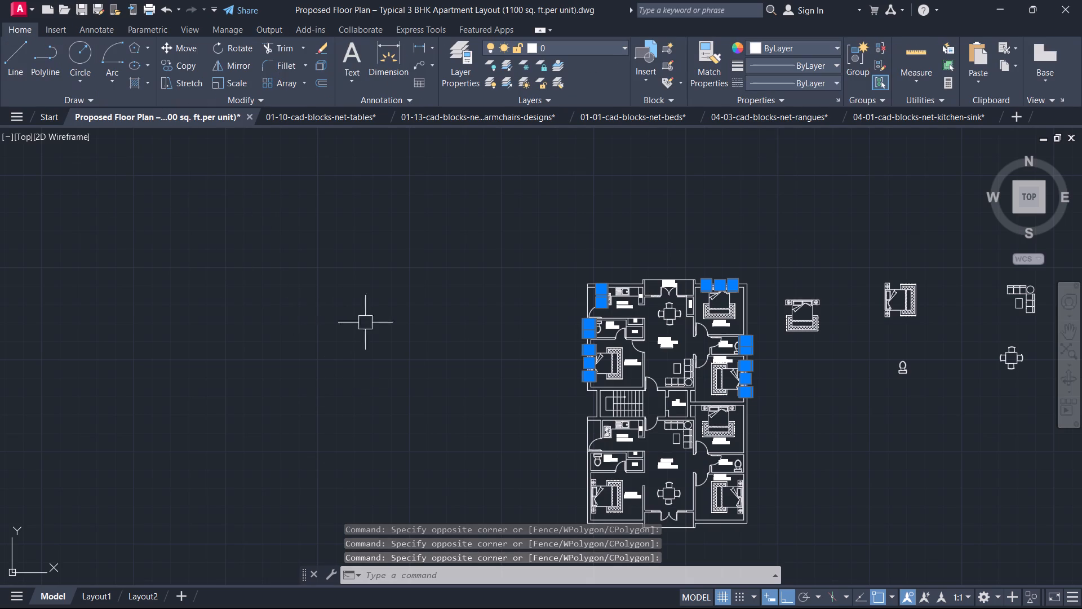
Copy the selected windows to the lower apartment, from the upper kitchen's inner corner above its window to the matching lower kitchen corner.
type("co")
key("space")
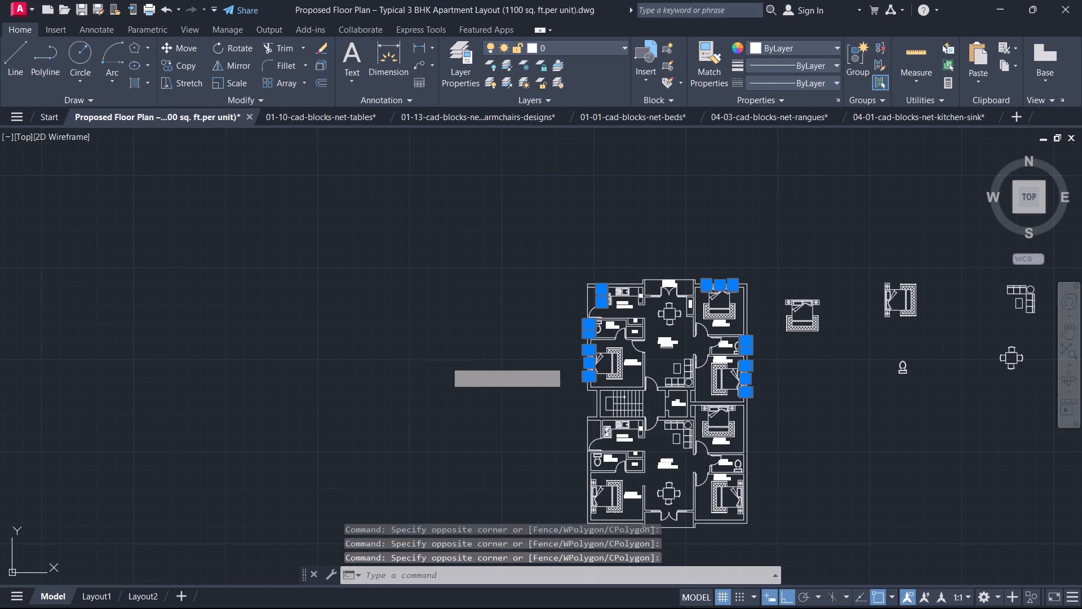
scroll(601, 267, "up", 6)
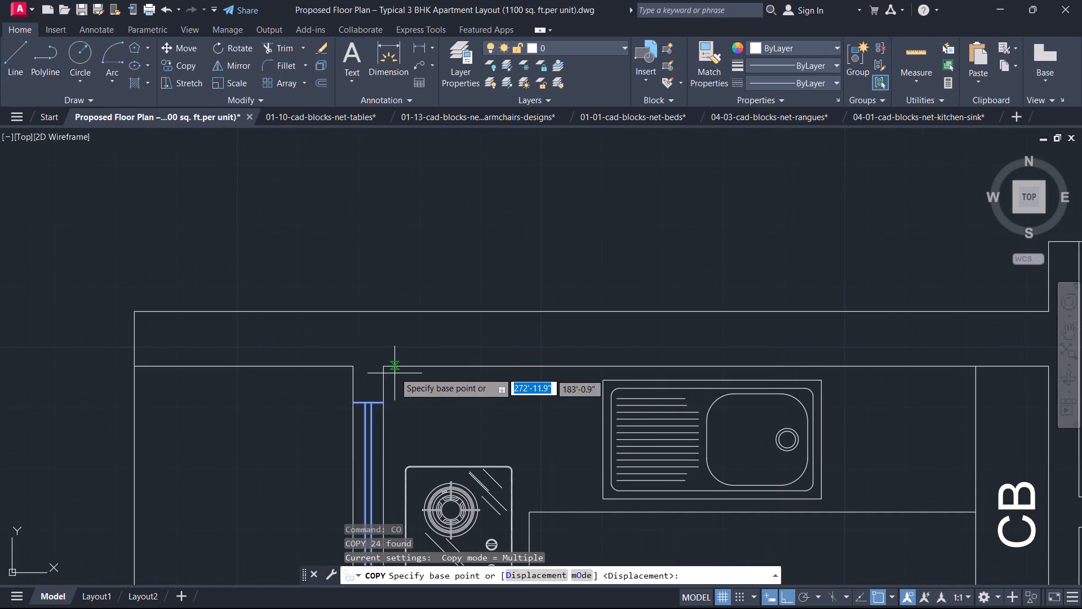
left_click(388, 364)
scroll(408, 391, "down", 4)
scroll(434, 461, "down", 3)
middle_click_drag(434, 462, 429, 70)
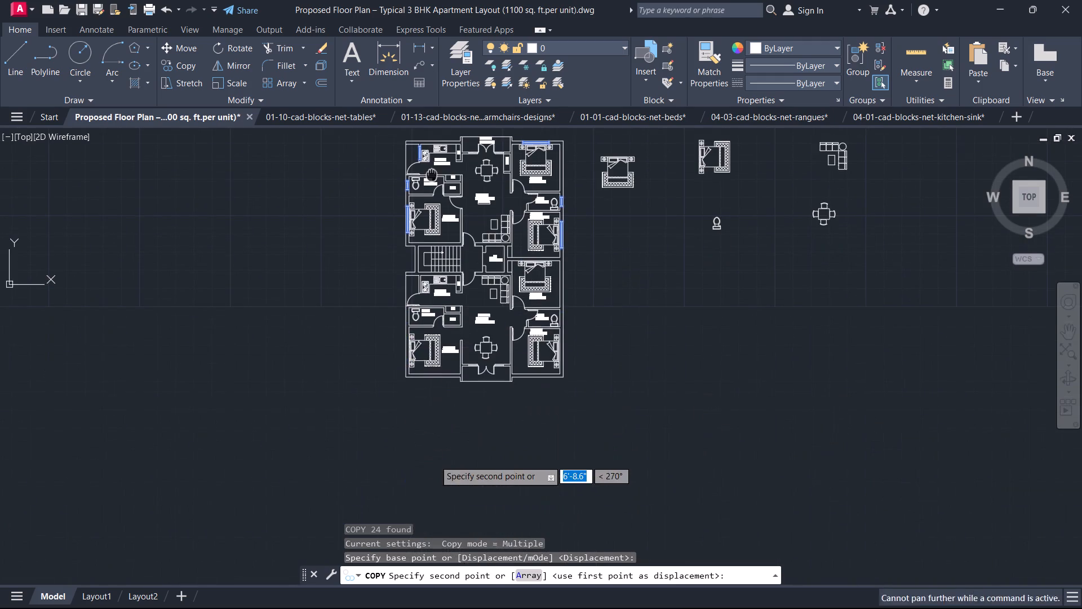
middle_click_drag(429, 70, 429, 69)
scroll(401, 252, "up", 6)
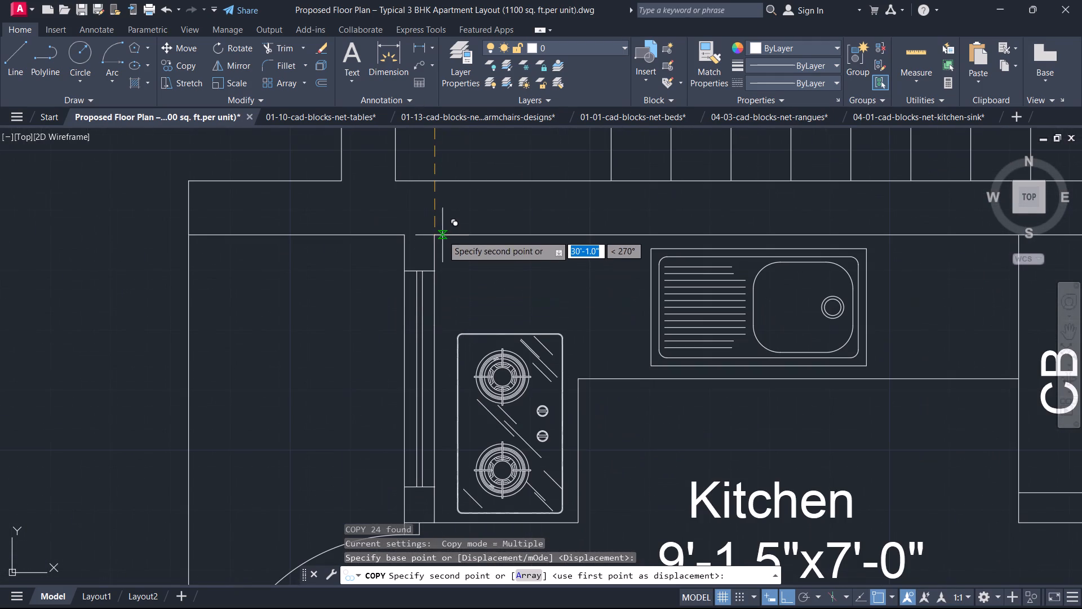
left_click(429, 236)
scroll(453, 292, "down", 4)
key("Escape")
Examine how the copied windows sit in the lower apartment's walls compared with the upper apartment.
middle_click_drag(467, 314, 465, 236)
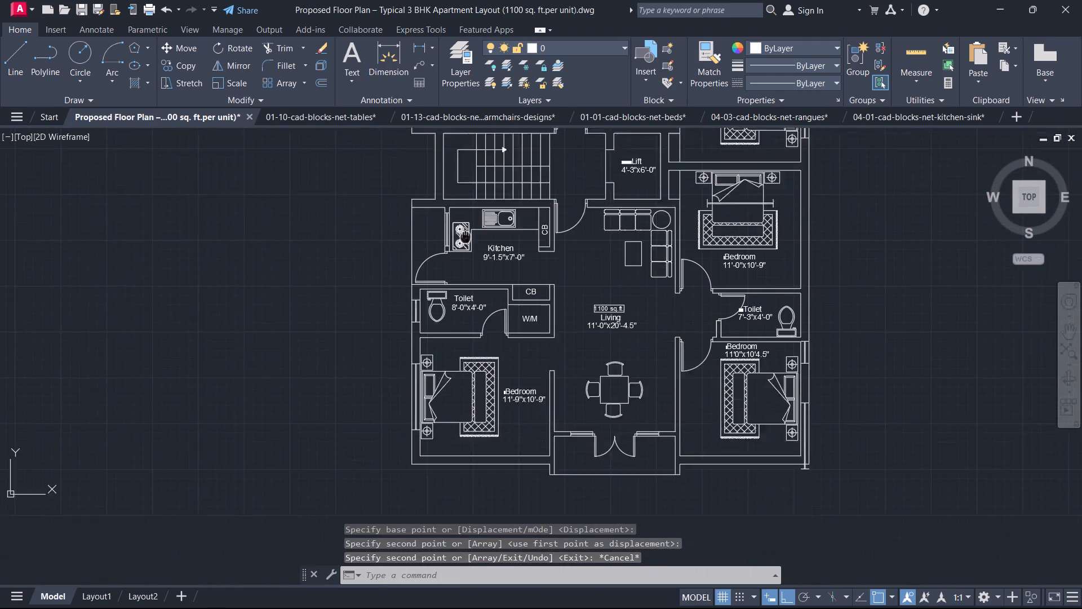
middle_click_drag(465, 236, 495, 126)
scroll(854, 298, "up", 2)
middle_click_drag(855, 298, 780, 330)
scroll(779, 331, "down", 1)
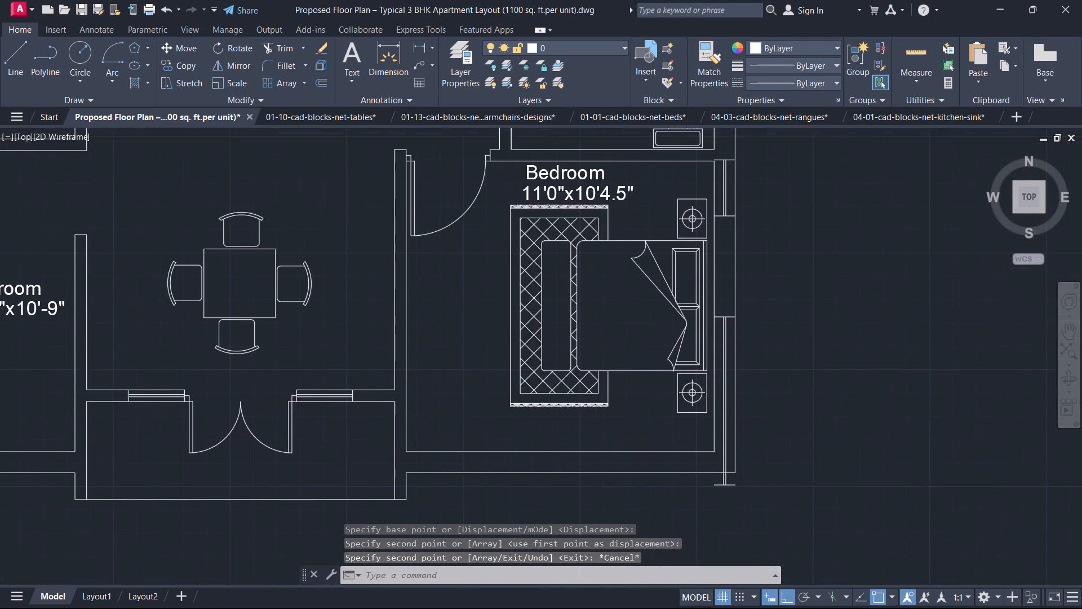
scroll(768, 296, "down", 1)
middle_click_drag(768, 296, 769, 363)
scroll(763, 308, "down", 1)
middle_click_drag(763, 307, 731, 407)
scroll(722, 264, "up", 1)
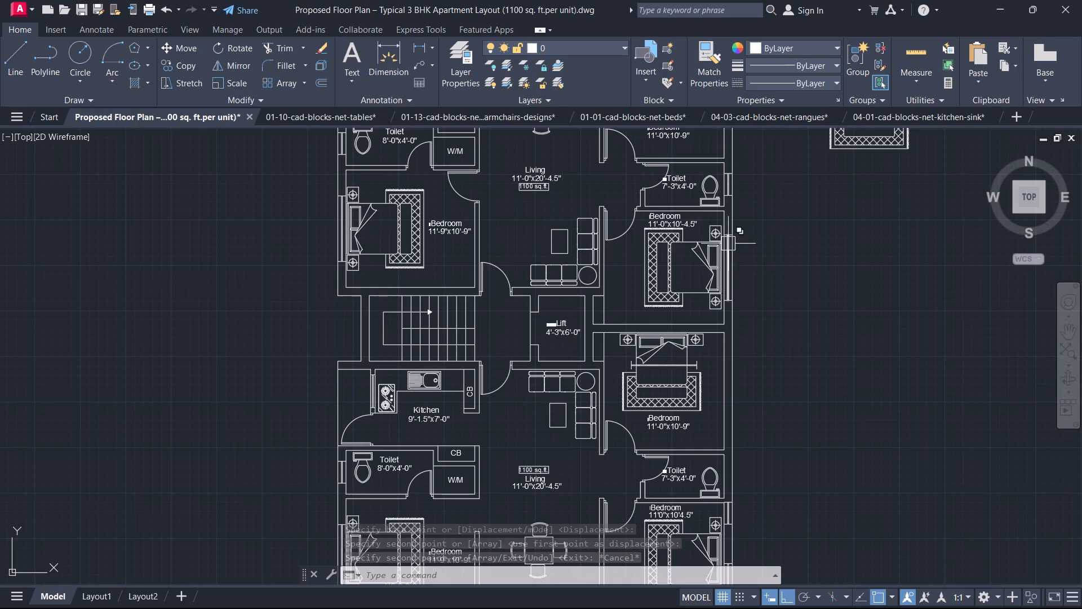
middle_click_drag(729, 240, 705, 383)
middle_click_drag(699, 353, 734, 126)
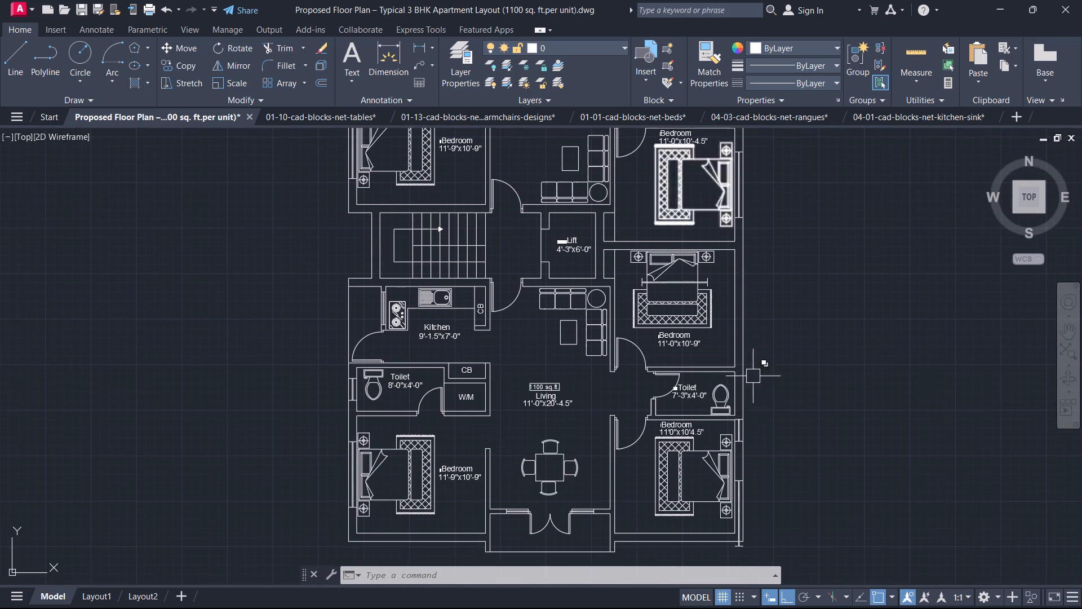
middle_click_drag(758, 409, 767, 325)
scroll(759, 337, "up", 3)
scroll(725, 344, "down", 3)
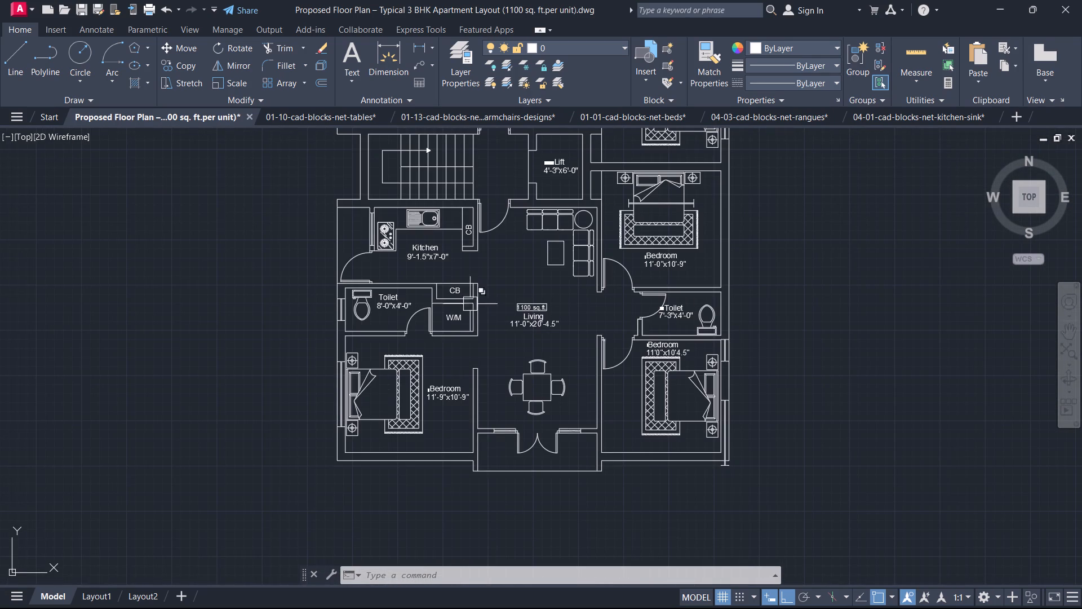
scroll(387, 252, "up", 1)
scroll(541, 346, "down", 1)
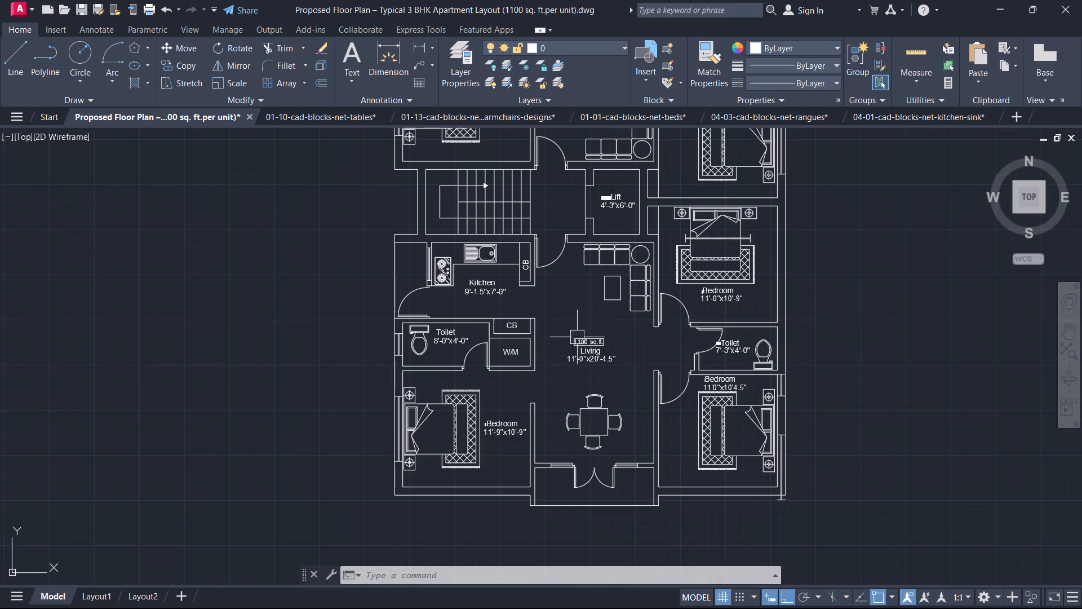
scroll(697, 372, "down", 1)
scroll(649, 394, "down", 1)
scroll(707, 342, "up", 1)
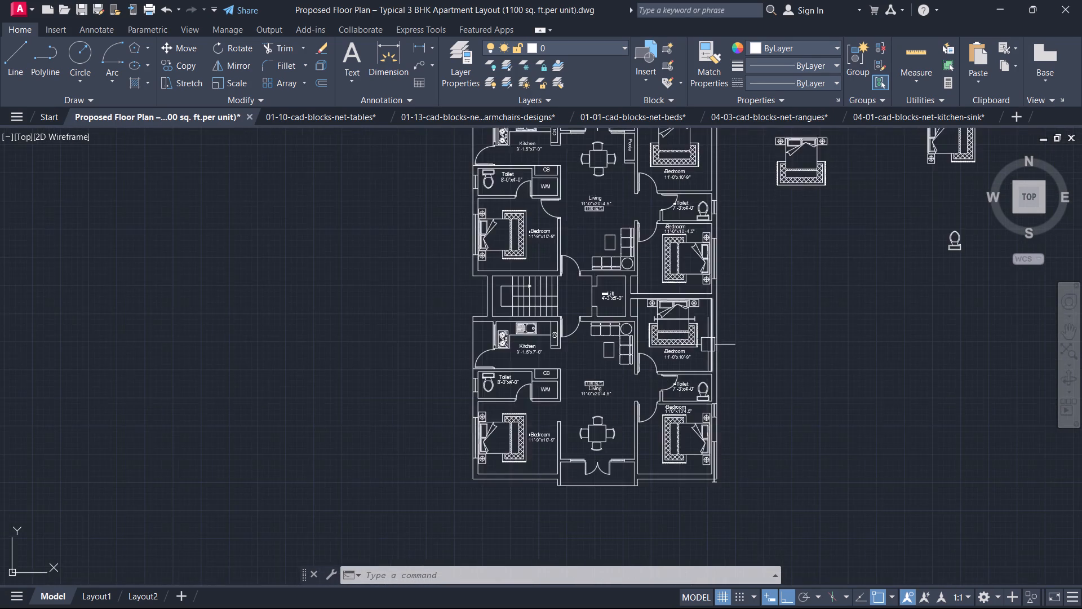
scroll(711, 355, "up", 4)
scroll(699, 385, "down", 2)
middle_click_drag(691, 413, 728, 254)
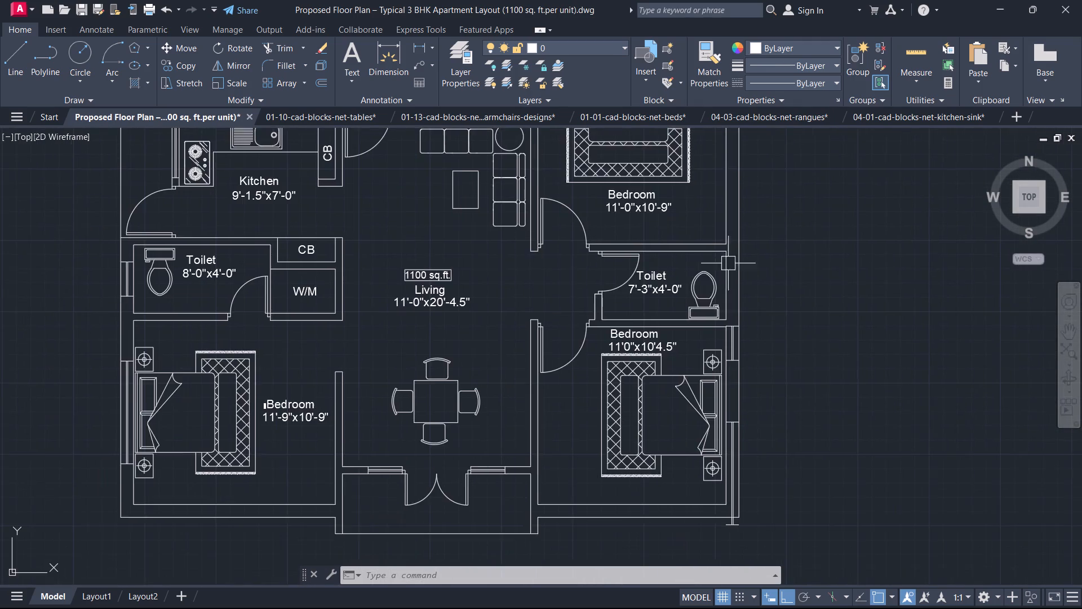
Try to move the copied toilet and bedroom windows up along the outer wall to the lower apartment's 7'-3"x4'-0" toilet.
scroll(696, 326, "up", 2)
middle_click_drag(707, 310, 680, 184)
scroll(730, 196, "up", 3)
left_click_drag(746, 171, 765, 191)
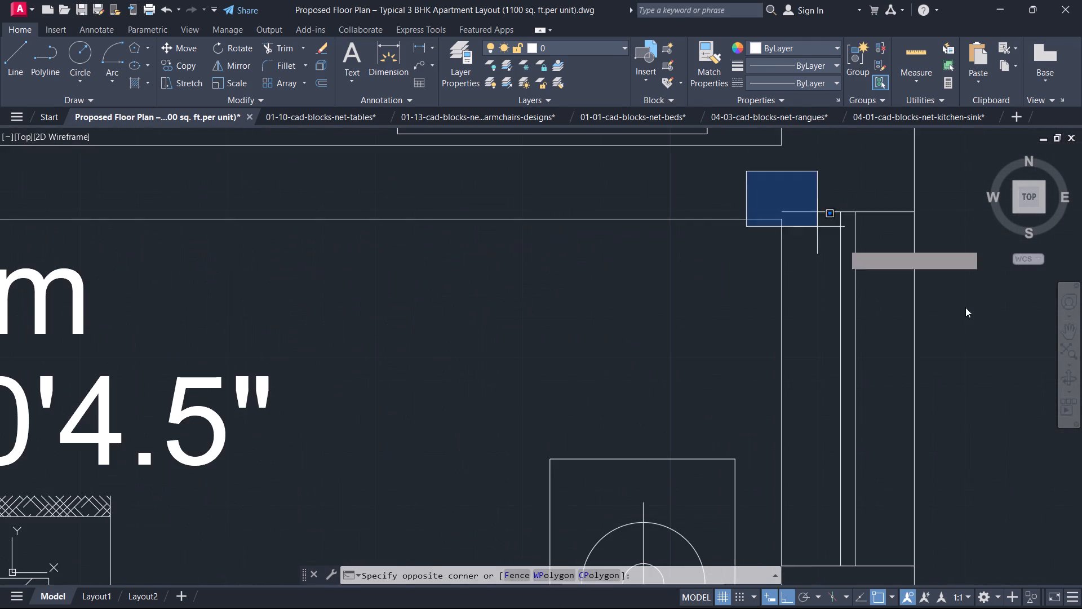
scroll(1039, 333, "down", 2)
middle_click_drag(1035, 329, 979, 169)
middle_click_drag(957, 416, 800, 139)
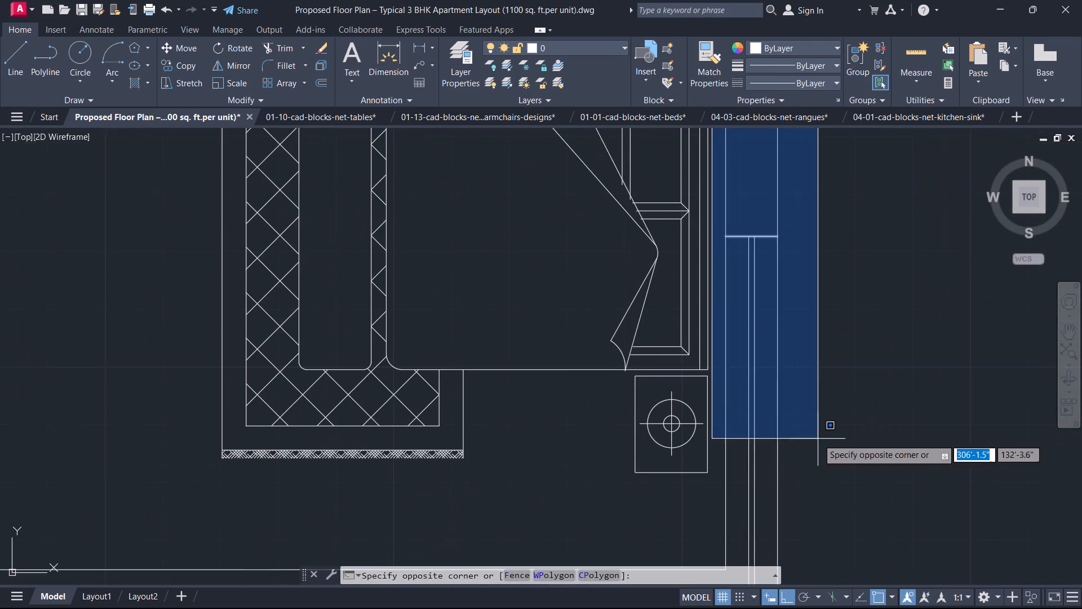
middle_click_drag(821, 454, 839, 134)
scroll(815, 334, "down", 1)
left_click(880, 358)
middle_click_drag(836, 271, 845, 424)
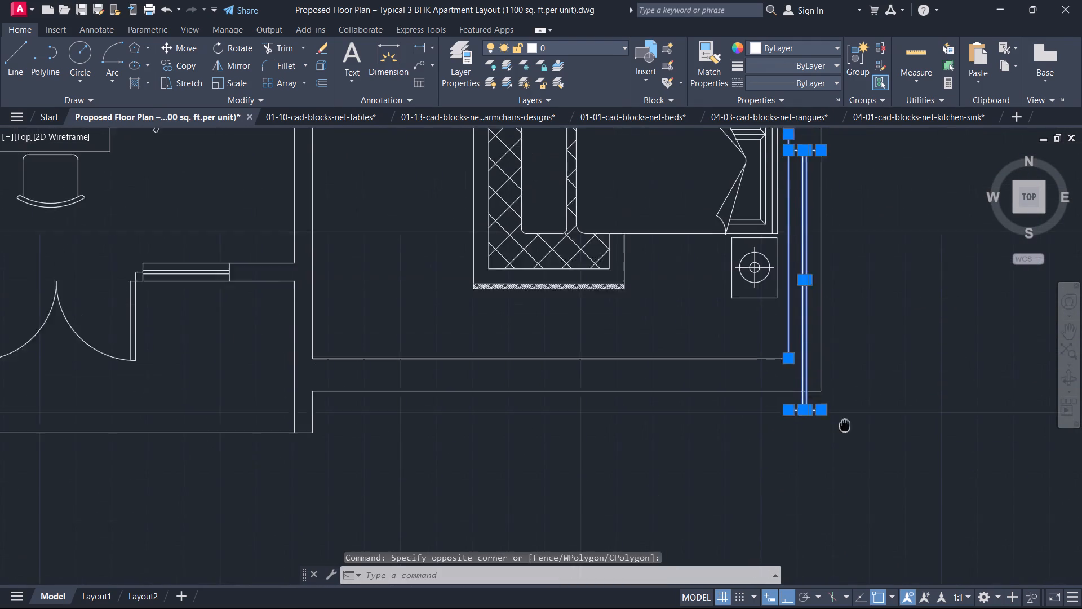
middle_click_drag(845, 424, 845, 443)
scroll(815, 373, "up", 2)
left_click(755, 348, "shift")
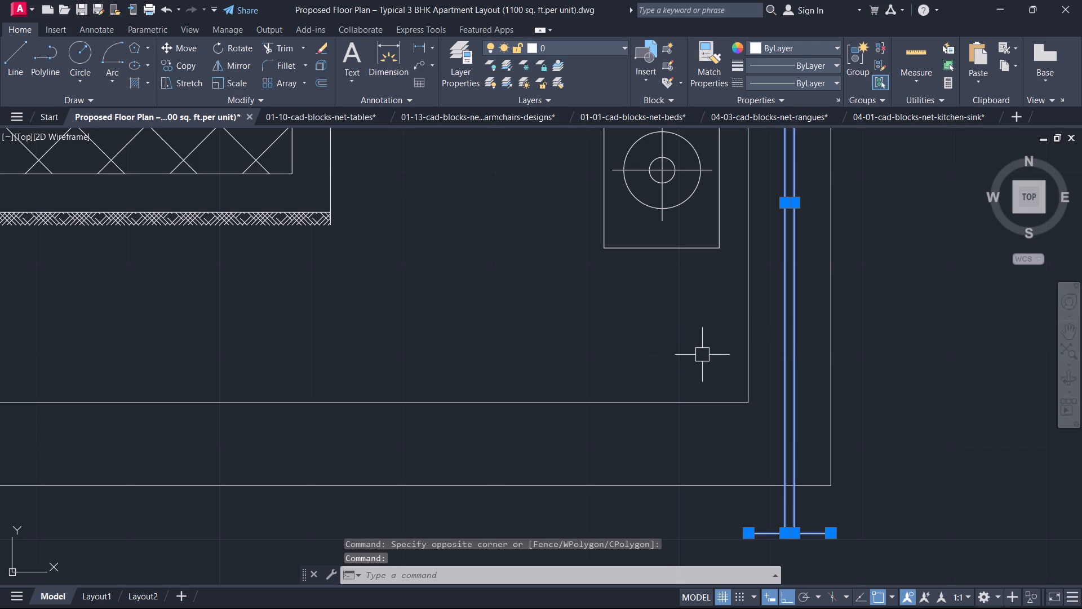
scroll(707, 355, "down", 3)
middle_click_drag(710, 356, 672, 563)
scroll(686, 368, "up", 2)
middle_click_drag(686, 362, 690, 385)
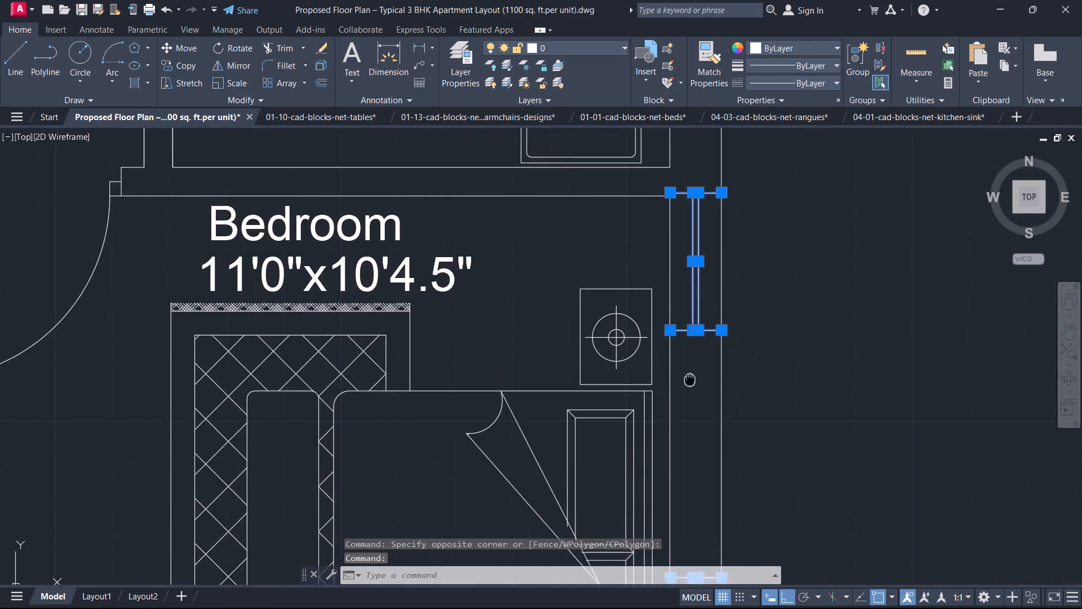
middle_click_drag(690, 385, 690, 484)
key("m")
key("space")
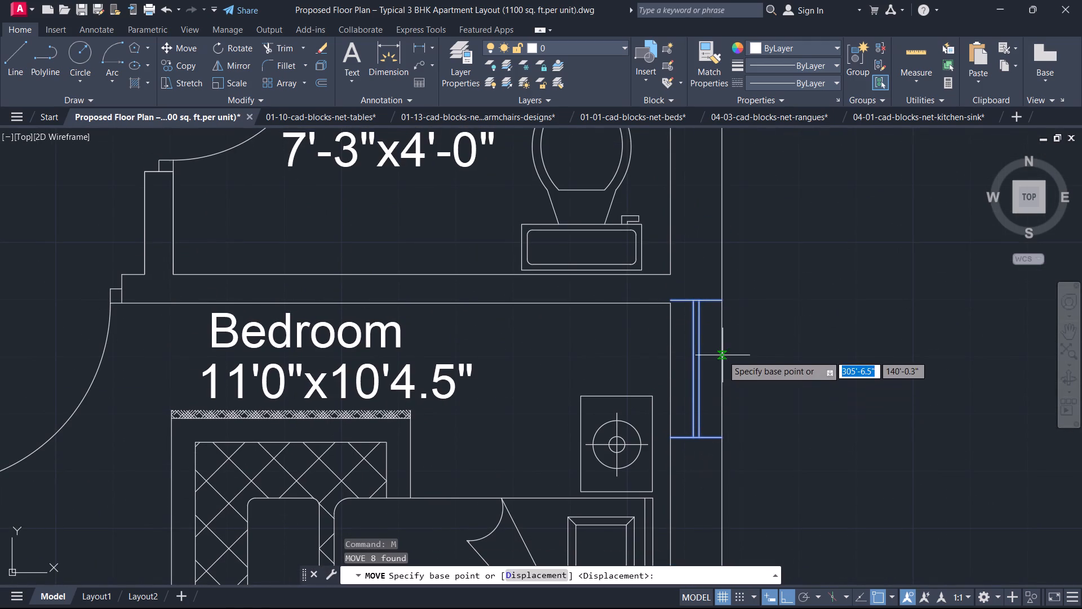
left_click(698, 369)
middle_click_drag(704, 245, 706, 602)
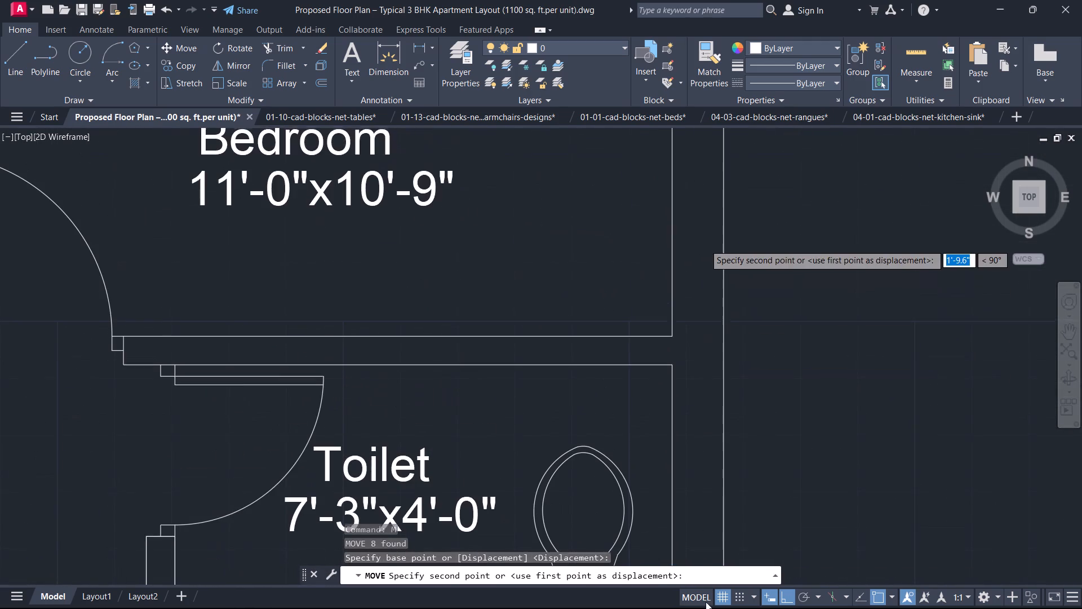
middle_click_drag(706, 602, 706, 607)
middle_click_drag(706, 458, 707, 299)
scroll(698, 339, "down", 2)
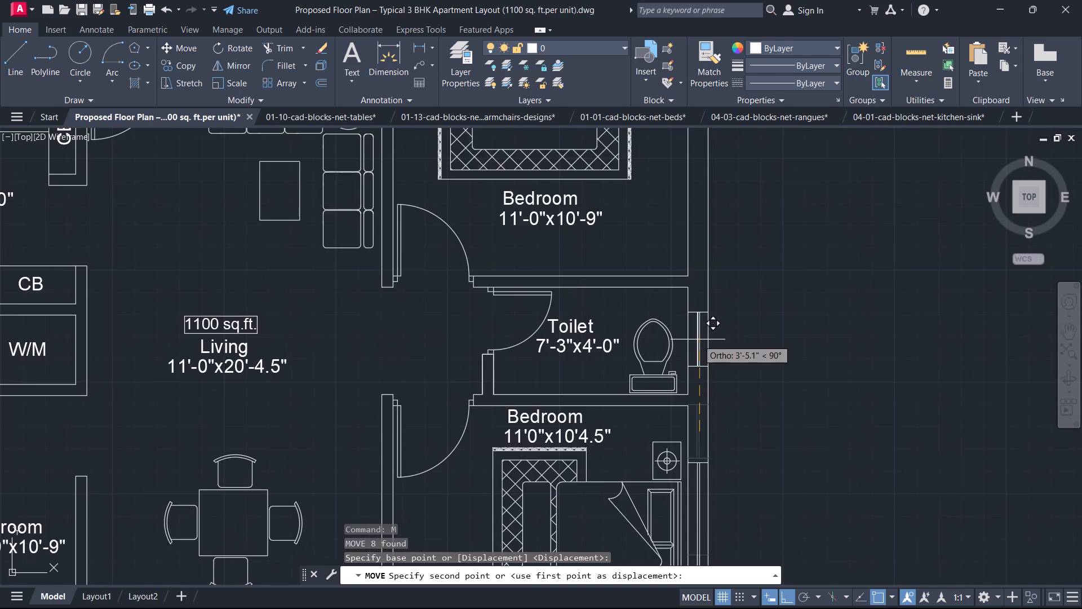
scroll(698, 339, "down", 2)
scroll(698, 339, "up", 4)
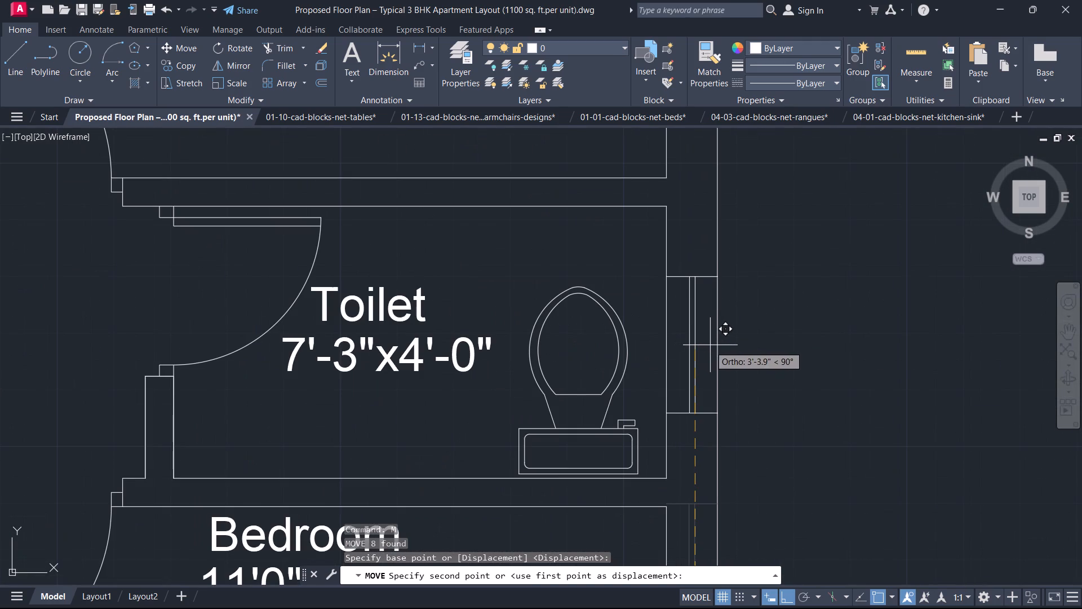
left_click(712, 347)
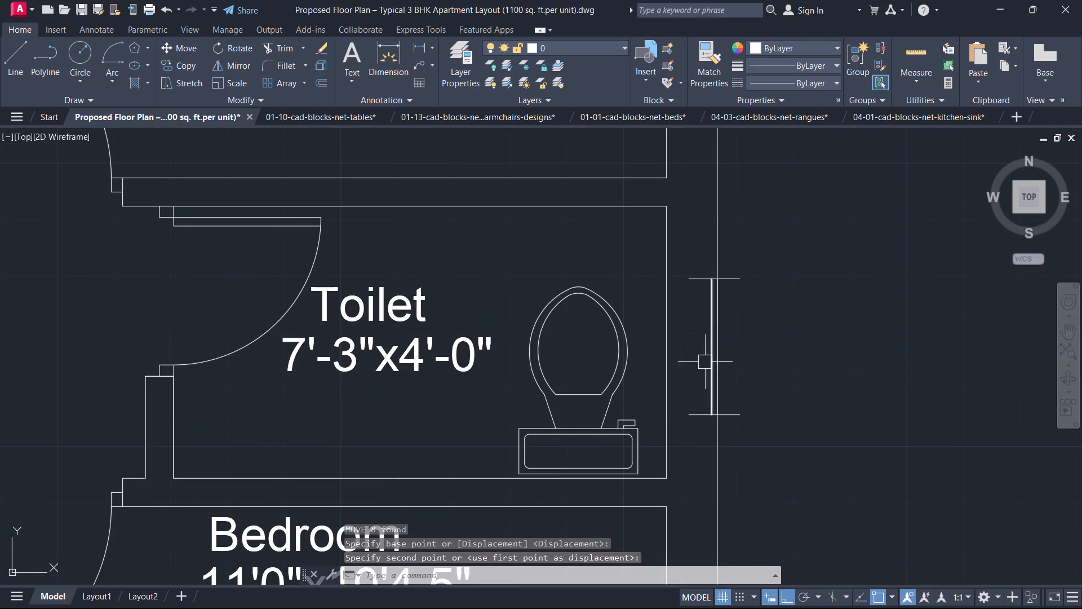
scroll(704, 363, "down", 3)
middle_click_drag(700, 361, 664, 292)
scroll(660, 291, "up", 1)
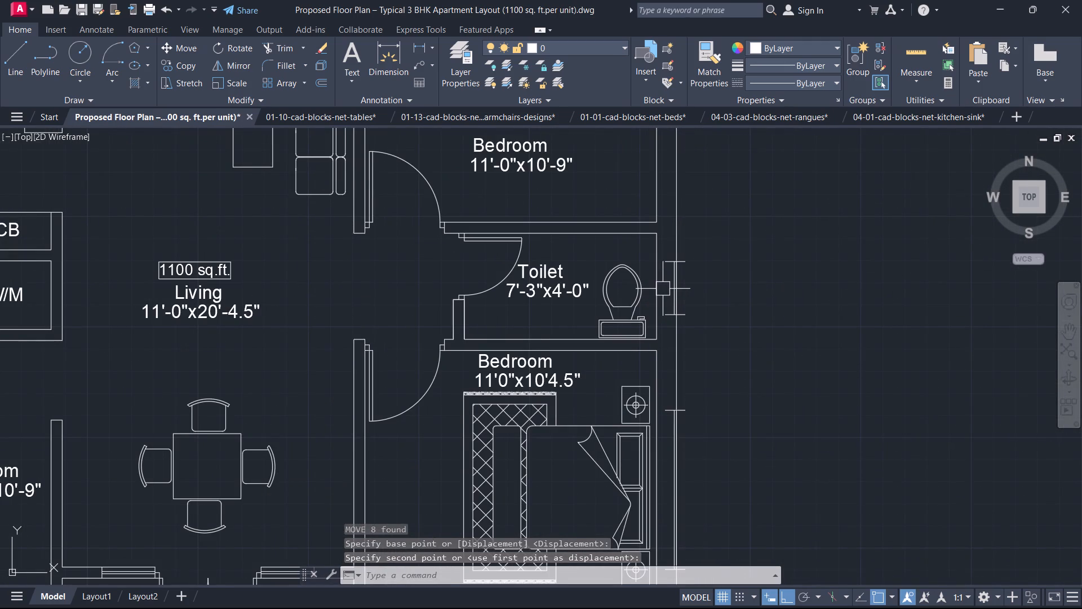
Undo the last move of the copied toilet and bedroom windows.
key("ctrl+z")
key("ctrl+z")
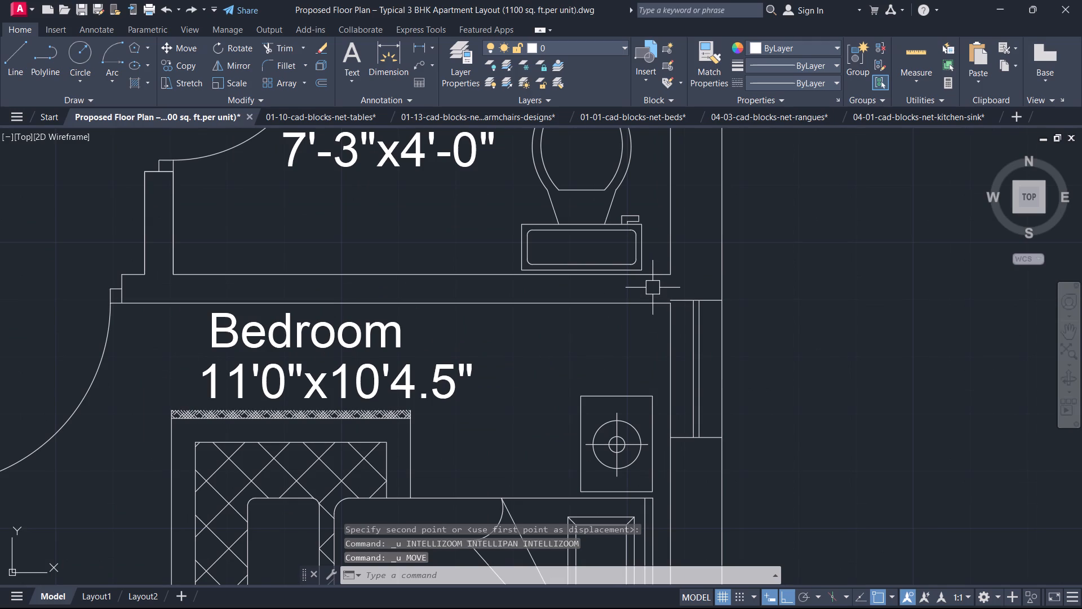
Move the copied toilet and bedroom windows about 3'-10.9" straight up along the lower apartment's outer wall, with object snap off.
left_click(654, 286)
scroll(717, 355, "down", 2)
middle_click_drag(717, 355, 721, 198)
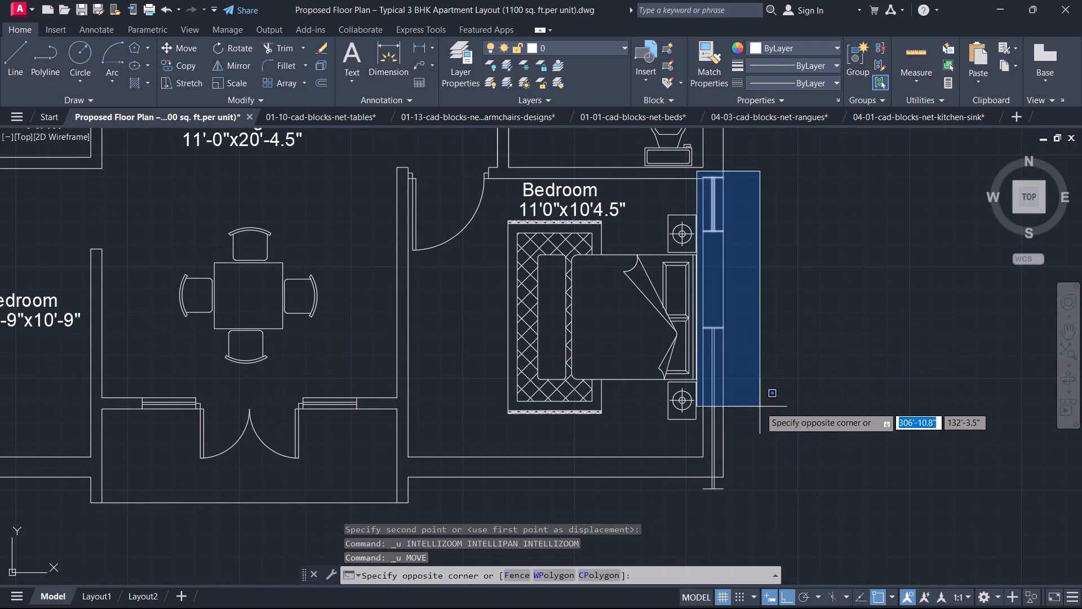
left_click(760, 407)
scroll(735, 411, "up", 3)
left_click(667, 436)
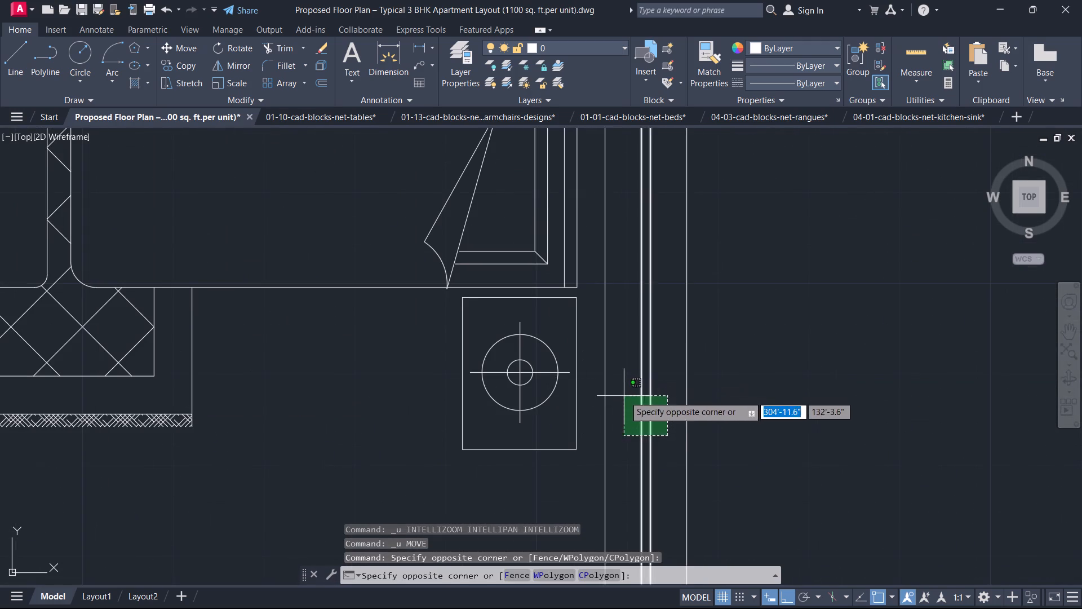
left_click(624, 396)
scroll(632, 413, "down", 4)
middle_click_drag(631, 401, 682, 193)
scroll(689, 200, "up", 4)
left_click_drag(605, 312, 610, 319)
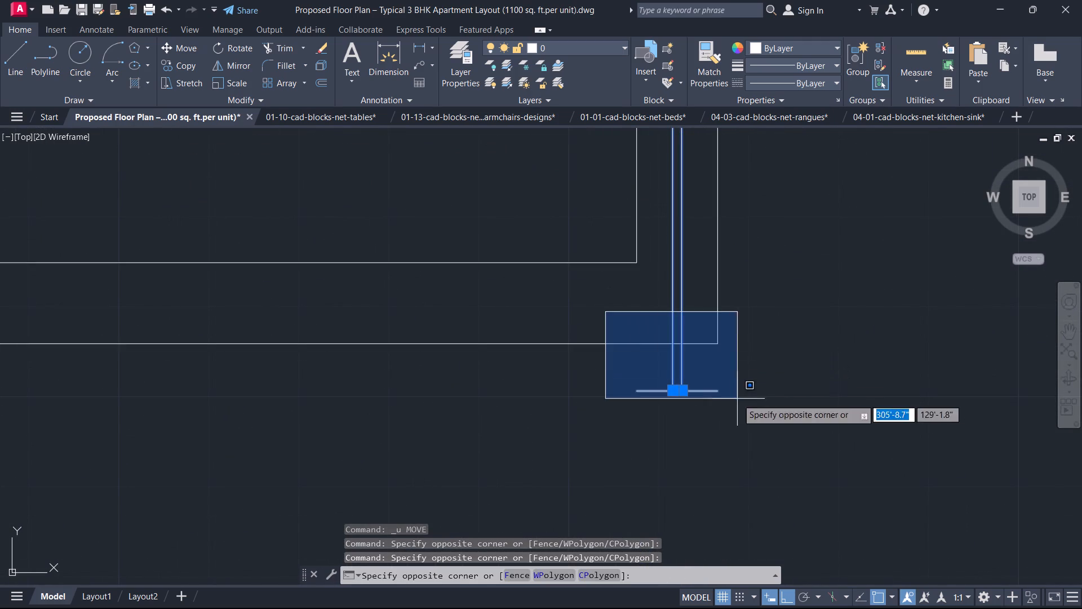
left_click(768, 427)
key("m")
key("space")
middle_click_drag(700, 320, 704, 345)
scroll(700, 319, "down", 1)
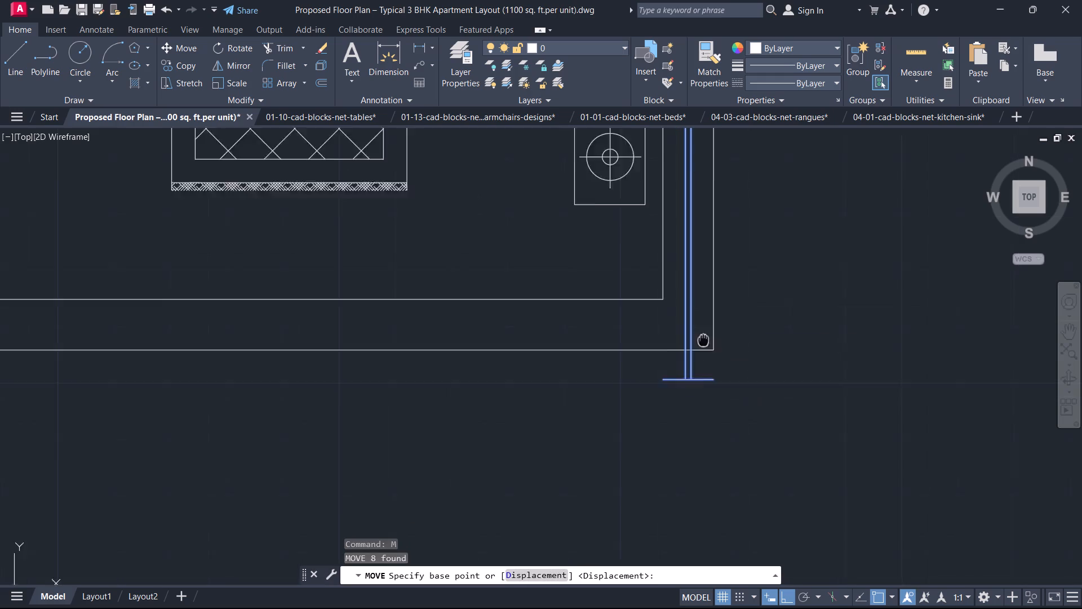
middle_click_drag(704, 345, 706, 409)
scroll(693, 449, "up", 2)
left_click(697, 462)
middle_click_drag(706, 359, 713, 371)
scroll(706, 358, "down", 1)
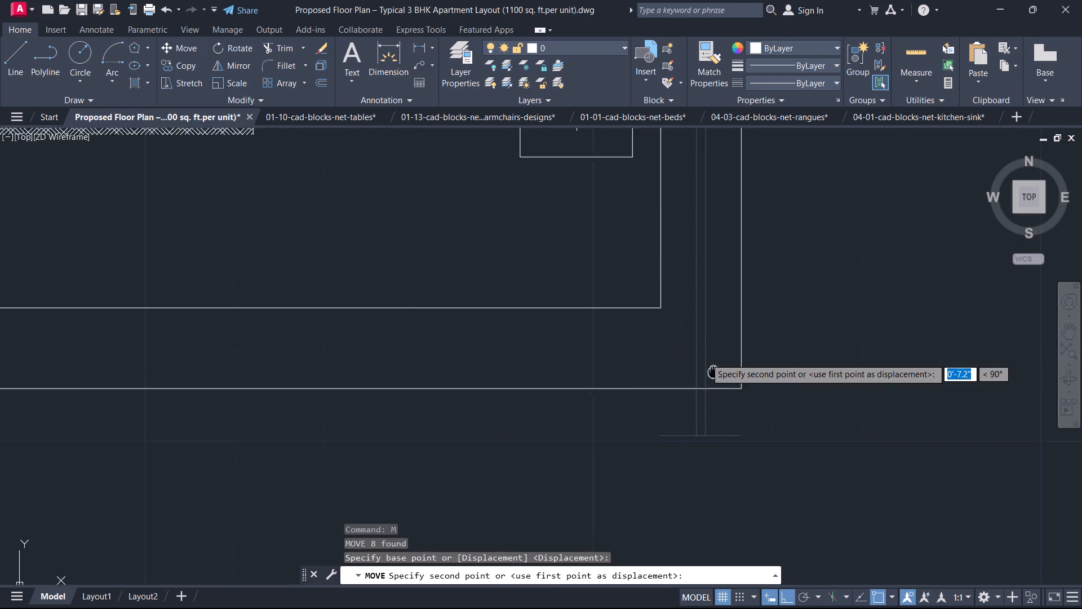
scroll(713, 371, "down", 1)
middle_click_drag(713, 371, 719, 504)
scroll(721, 371, "down", 3)
middle_click_drag(721, 369, 724, 445)
scroll(722, 431, "up", 2)
middle_click_drag(719, 385, 730, 412)
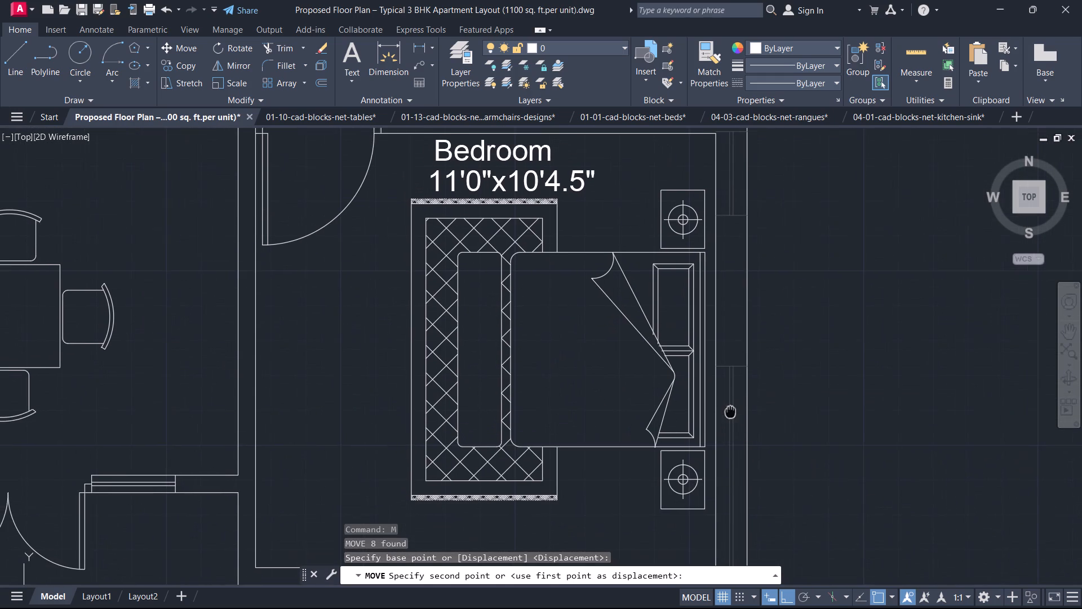
middle_click_drag(730, 412, 731, 413)
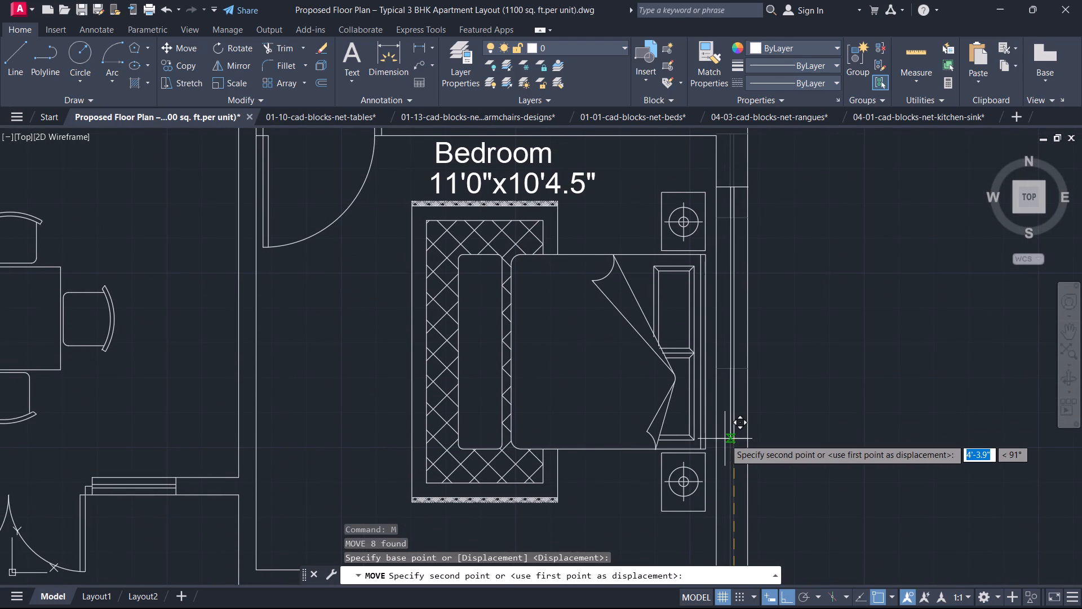
key("F3")
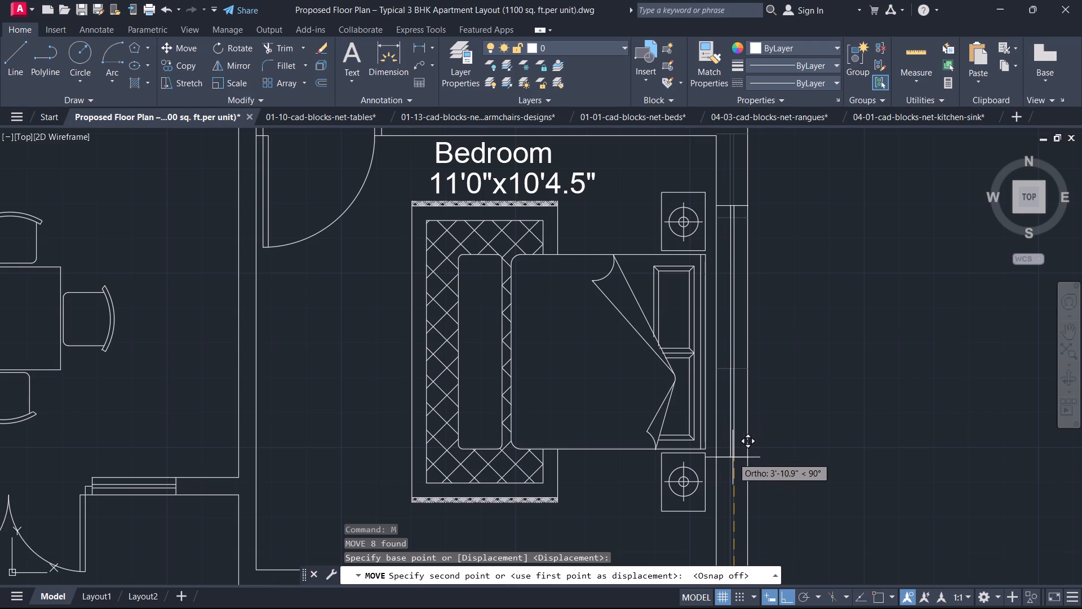
left_click(733, 458)
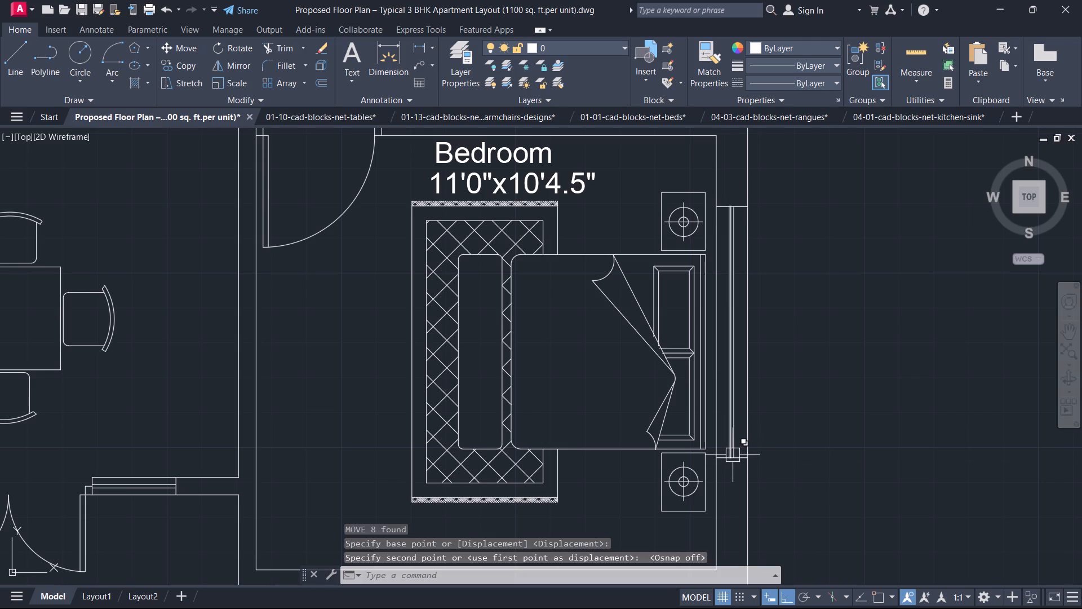
scroll(734, 456, "down", 1)
key("Escape")
scroll(740, 478, "down", 1)
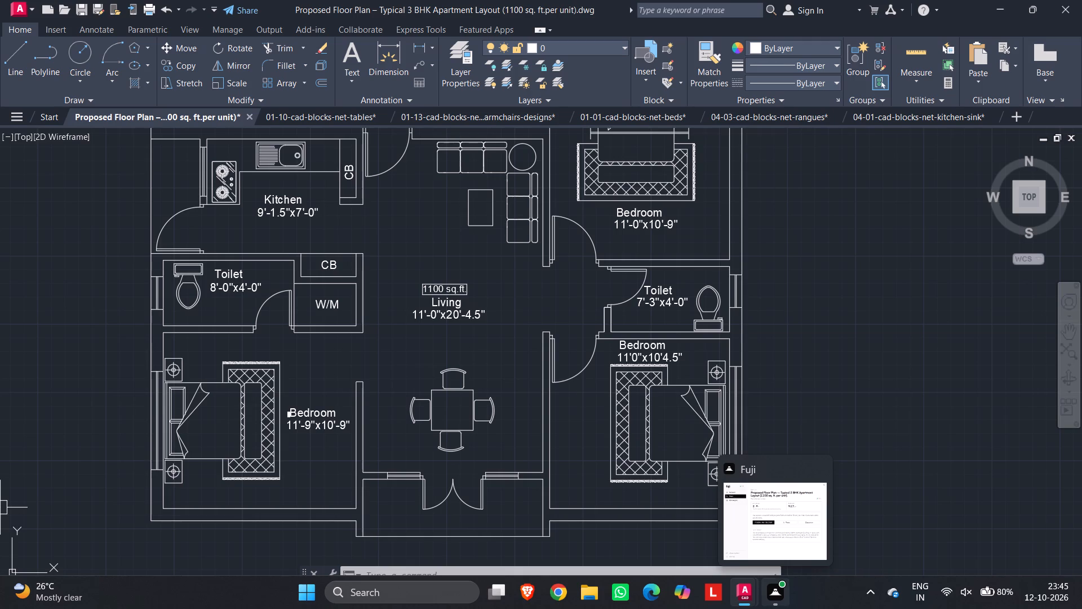
With object snap on, draw a line across the outer wall at its midpoint beside the lower 11'-0"x10'-9" bedroom.
scroll(496, 349, "down", 1)
middle_click_drag(496, 349, 475, 347)
middle_click_drag(451, 355, 409, 370)
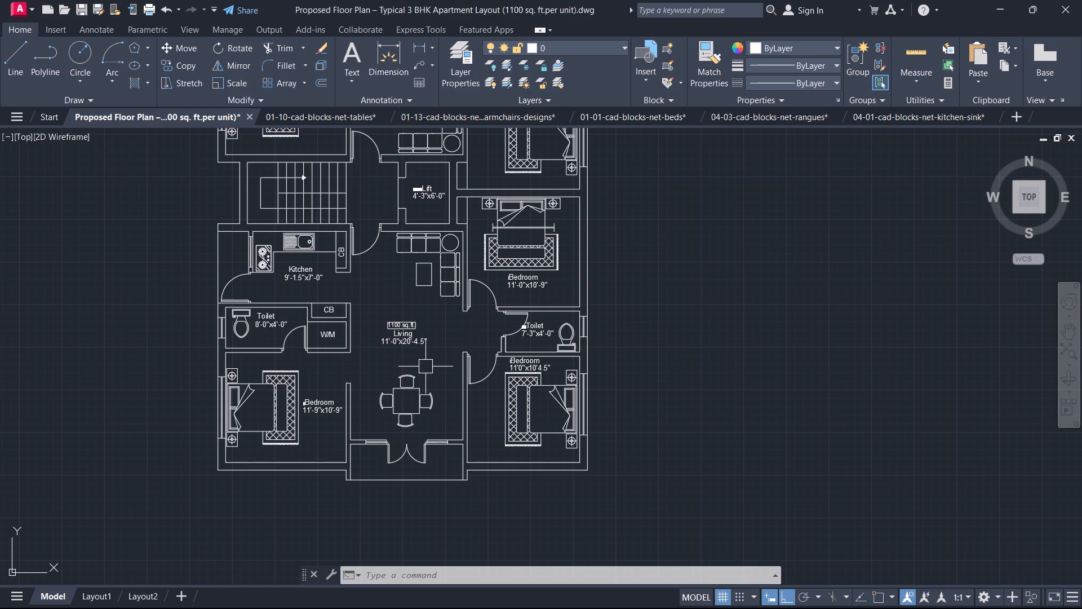
scroll(544, 270, "up", 1)
middle_click_drag(544, 268, 515, 413)
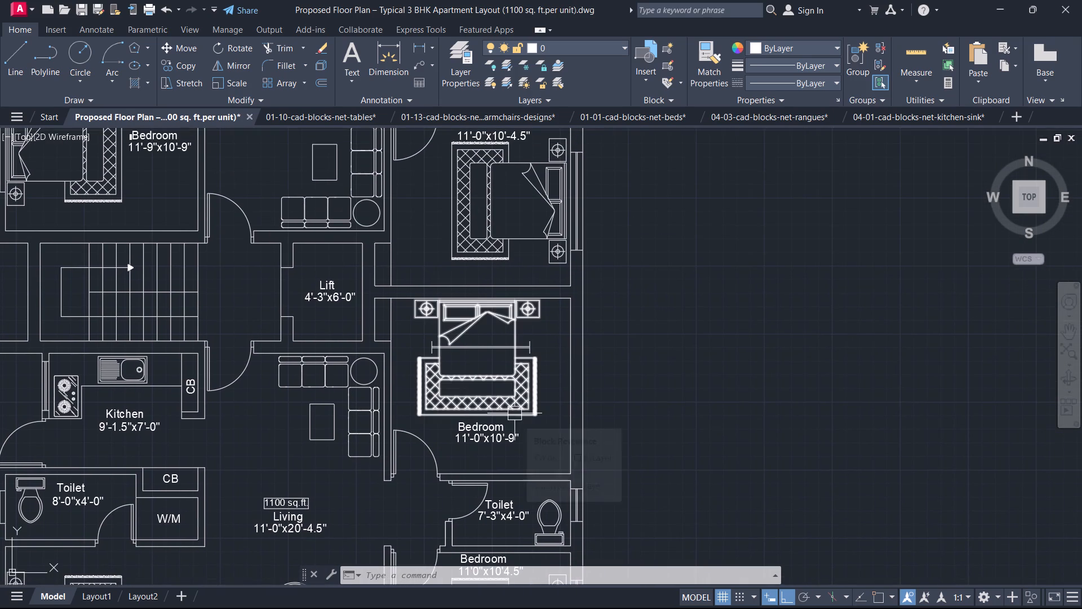
type("l")
key("space")
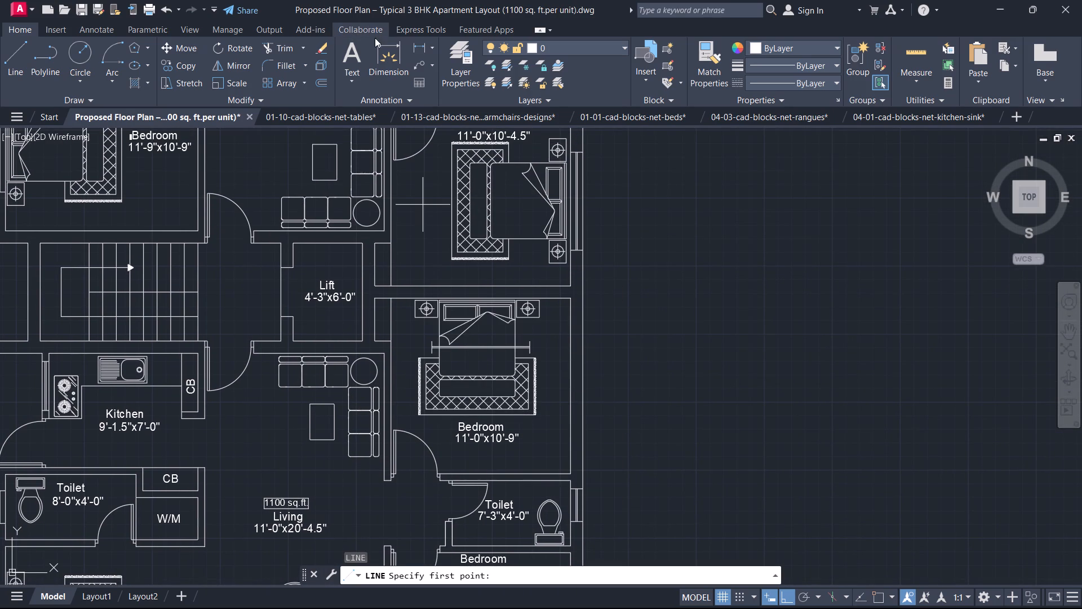
middle_click_drag(558, 351, 425, 255)
scroll(550, 347, "up", 1)
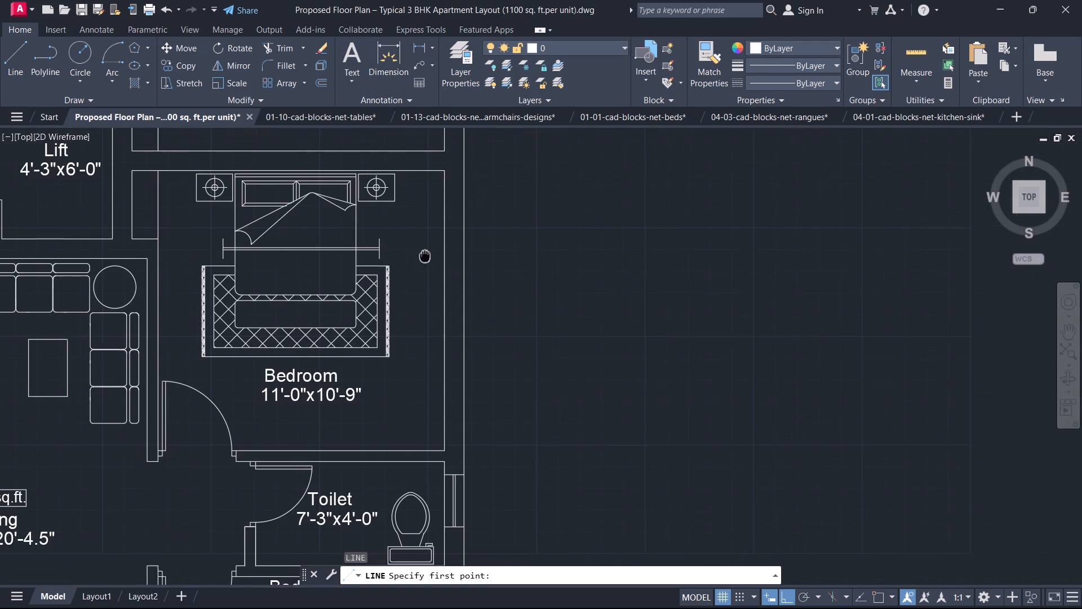
middle_click_drag(425, 255, 427, 263)
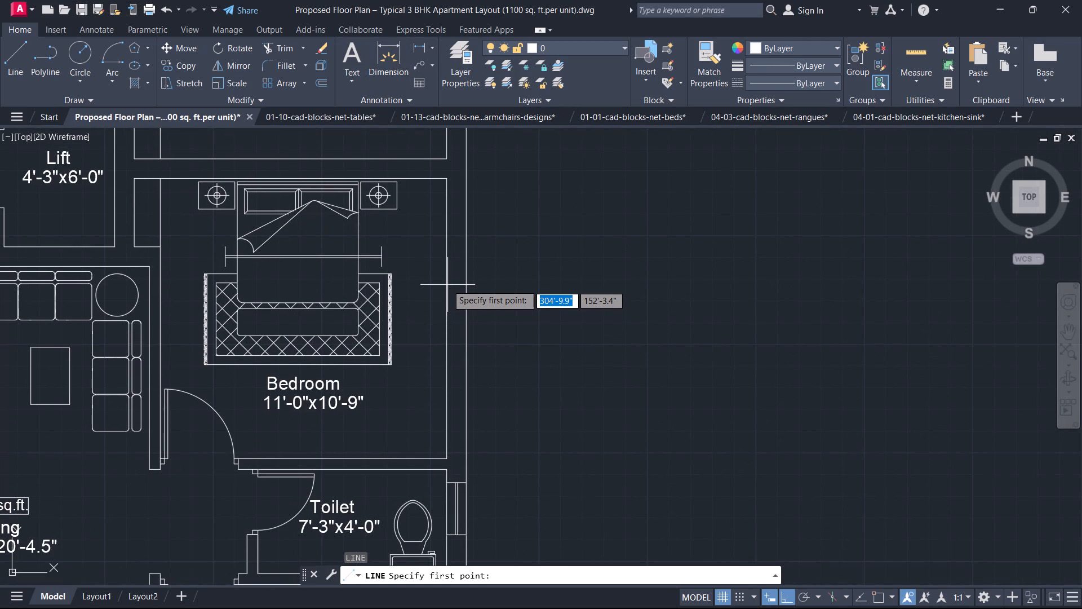
key("F3")
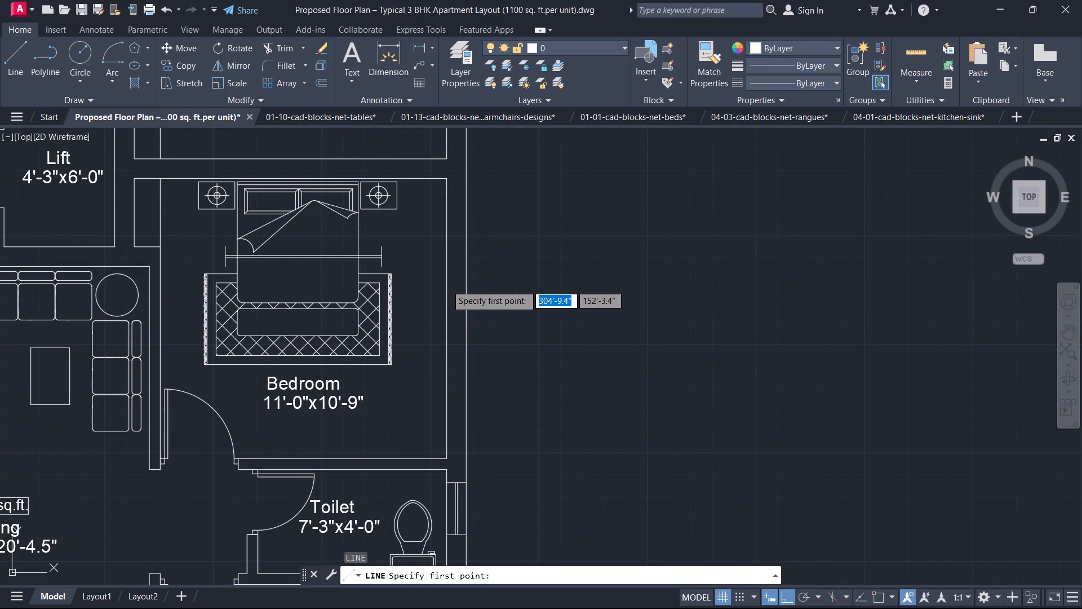
left_click(446, 320)
left_click(465, 321)
scroll(478, 352, "up", 1)
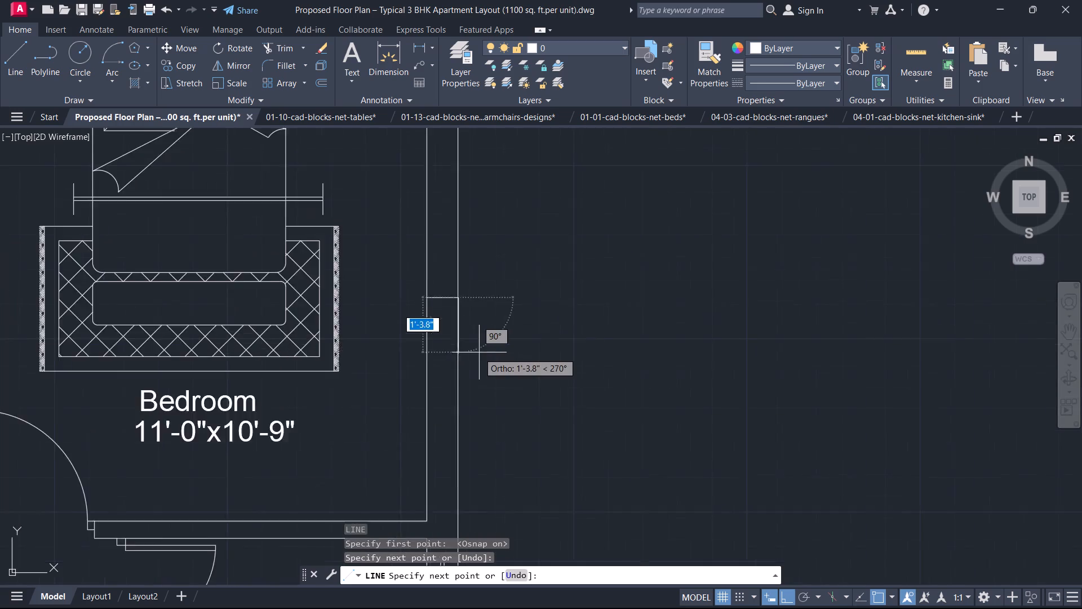
middle_click_drag(479, 352, 349, 599)
scroll(353, 546, "up", 1)
key("Escape")
Offset the cross line in the lower 11'-0"x10'-9" bedroom's outer wall by 3' to both sides.
middle_click_drag(363, 500, 396, 392)
scroll(363, 500, "up", 1)
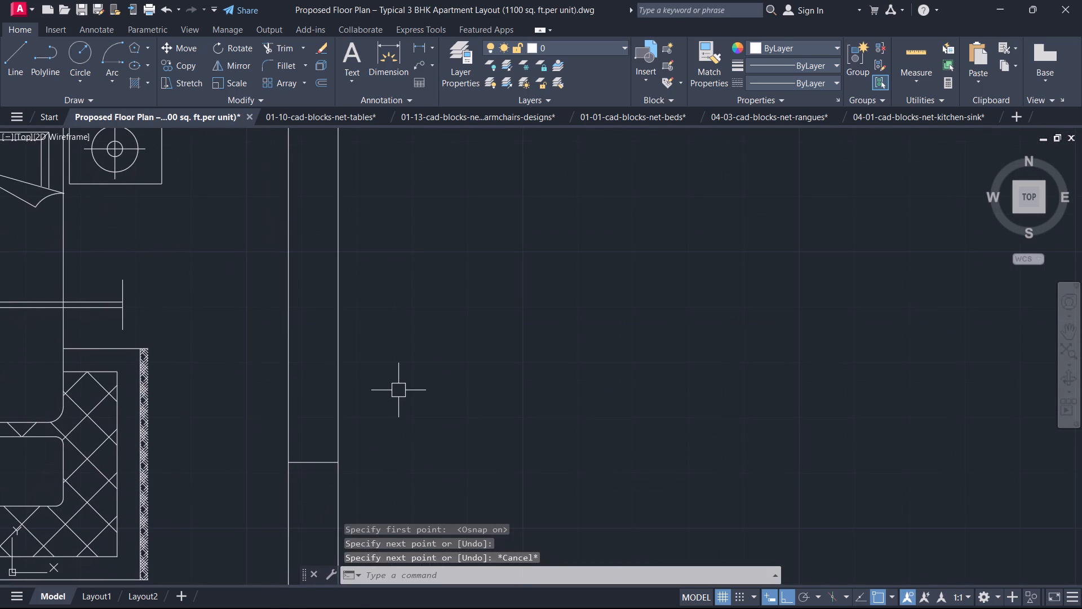
type("o")
key("space")
type("3'")
key("Return")
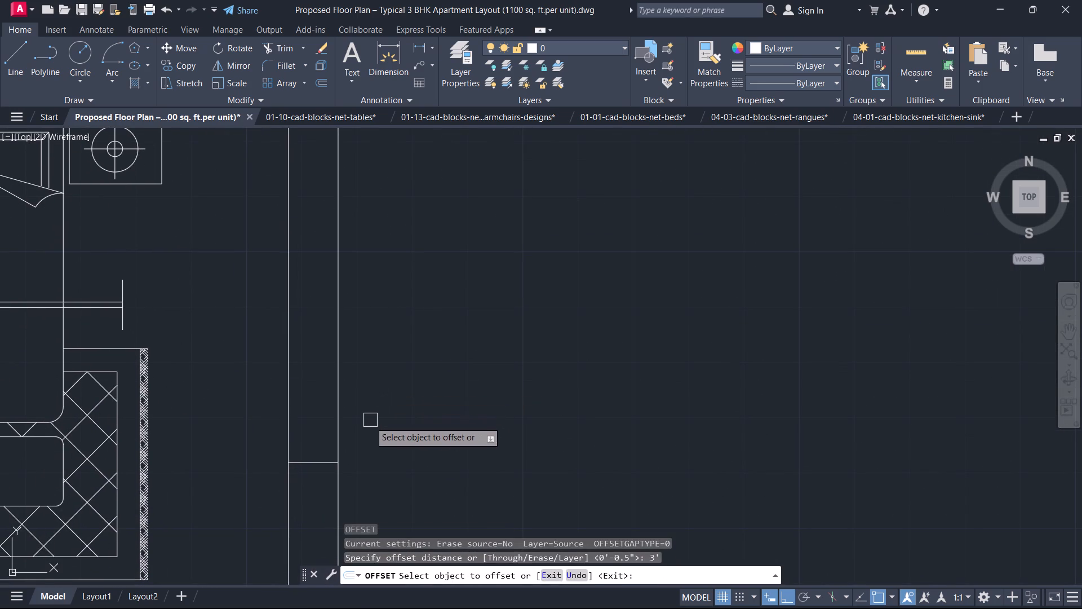
middle_click_drag(375, 419, 420, 268)
left_click(358, 307)
left_click(364, 278)
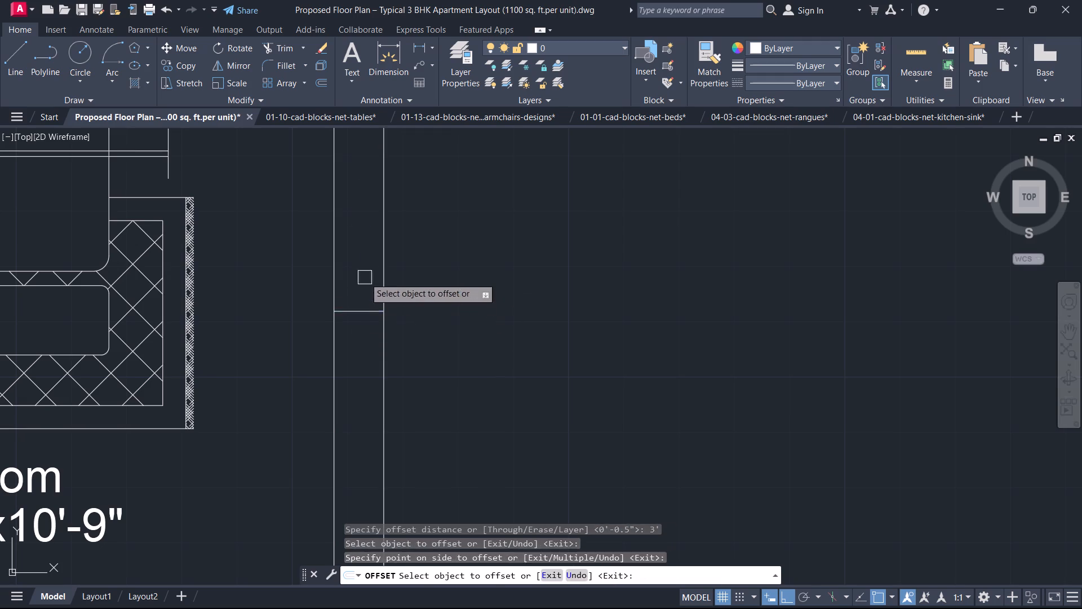
left_click_drag(364, 311, 364, 316)
left_click(363, 351)
scroll(363, 346, "down", 1)
middle_click_drag(362, 347, 374, 394)
scroll(375, 395, "down", 1)
key("Escape")
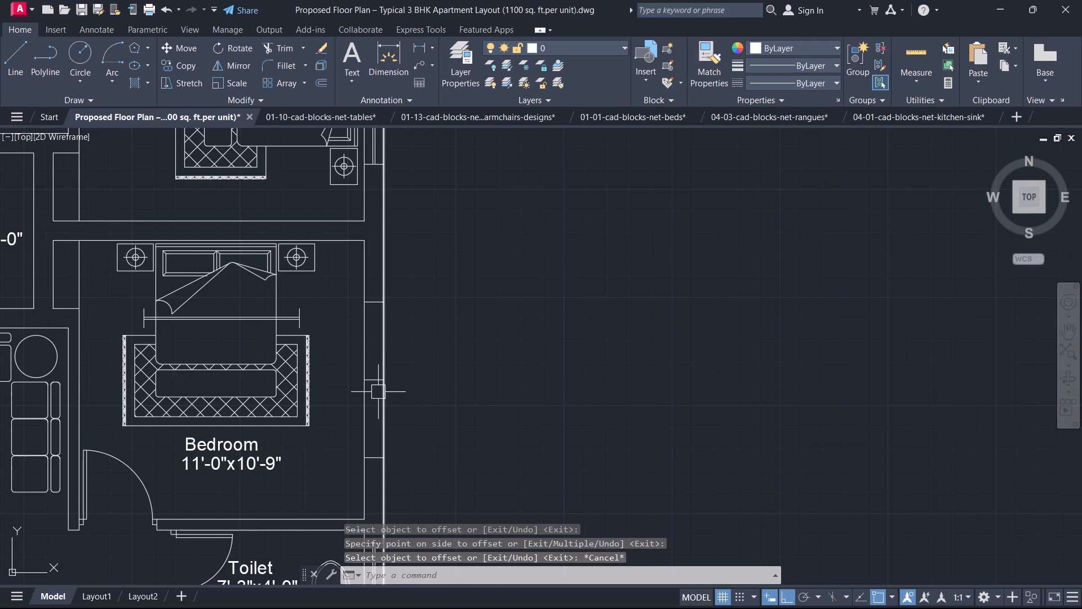
Delete the original middle cross line between the two offset window end lines.
scroll(378, 391, "up", 2)
left_click(375, 386)
left_click(356, 339)
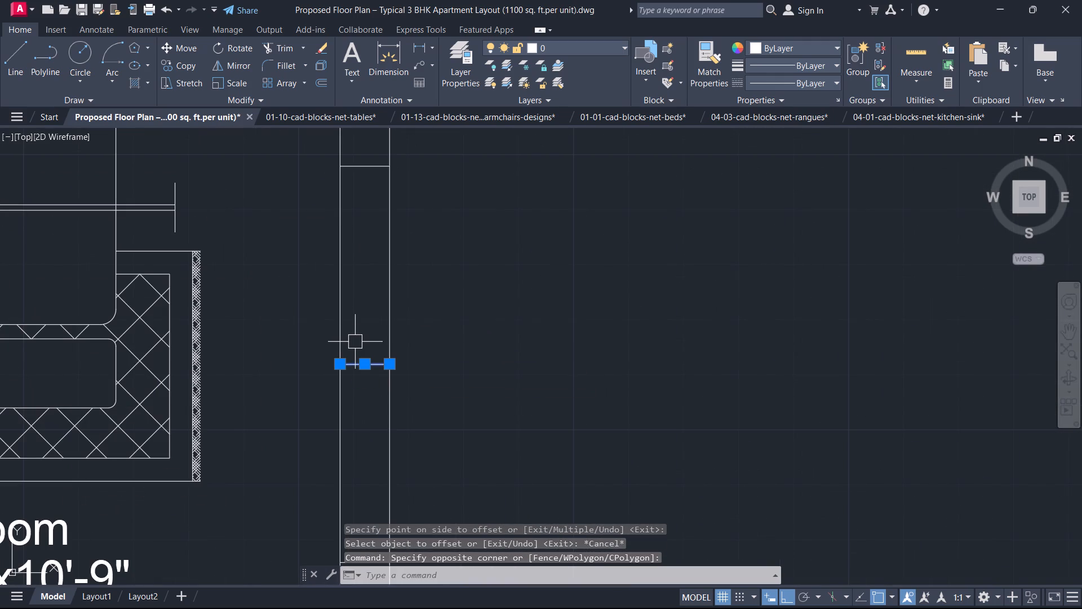
key("Delete")
Draw a window centre line inside the outer wall, joining the midpoints of the two window end lines.
type("l")
key("space")
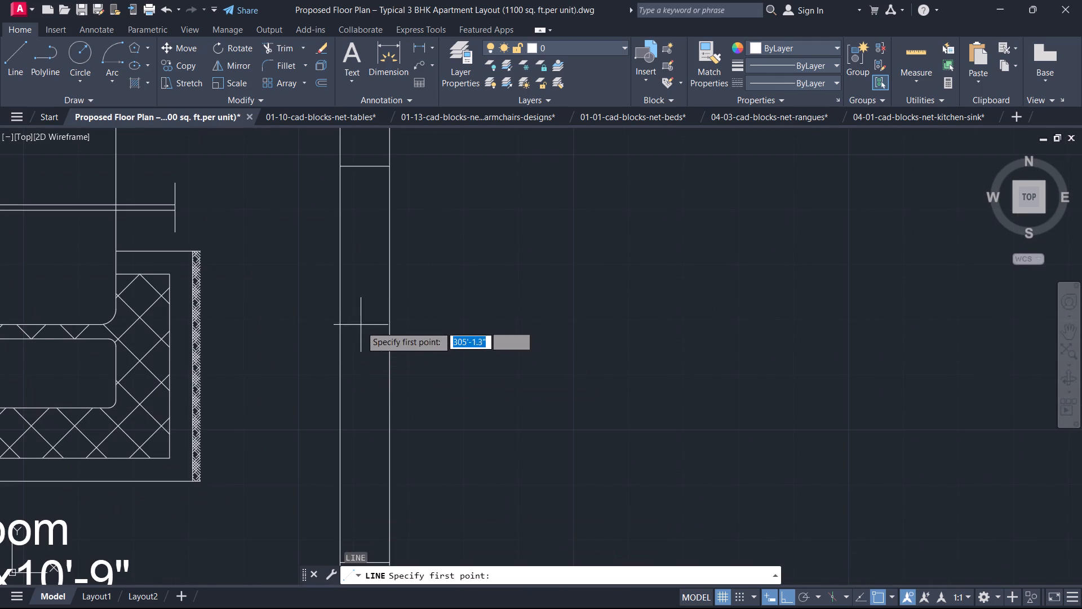
scroll(361, 331, "down", 3)
scroll(353, 308, "up", 3)
left_click(367, 256)
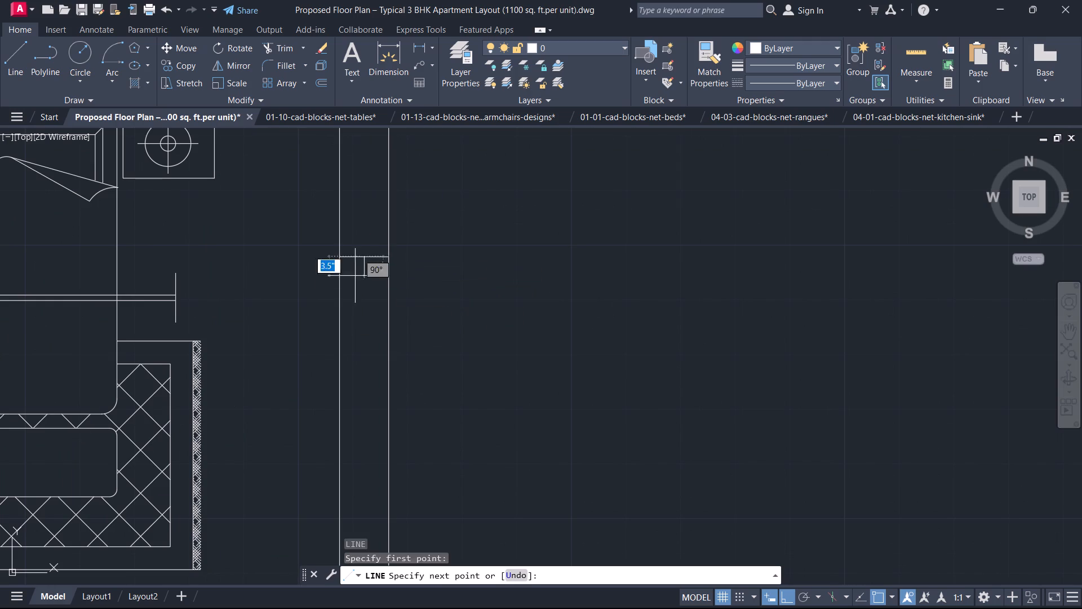
middle_click_drag(353, 321, 358, 169)
scroll(353, 322, "down", 1)
scroll(326, 412, "up", 2)
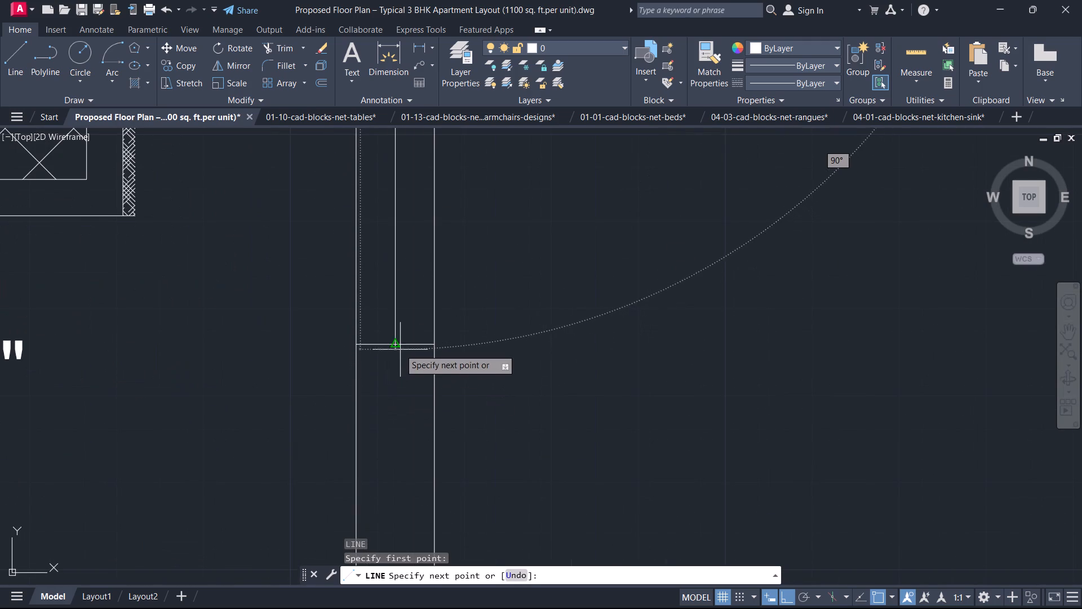
left_click(398, 347)
key("Escape")
Offset the window centre line by 0.5" to both sides to form the glazing lines.
type("o")
key("space")
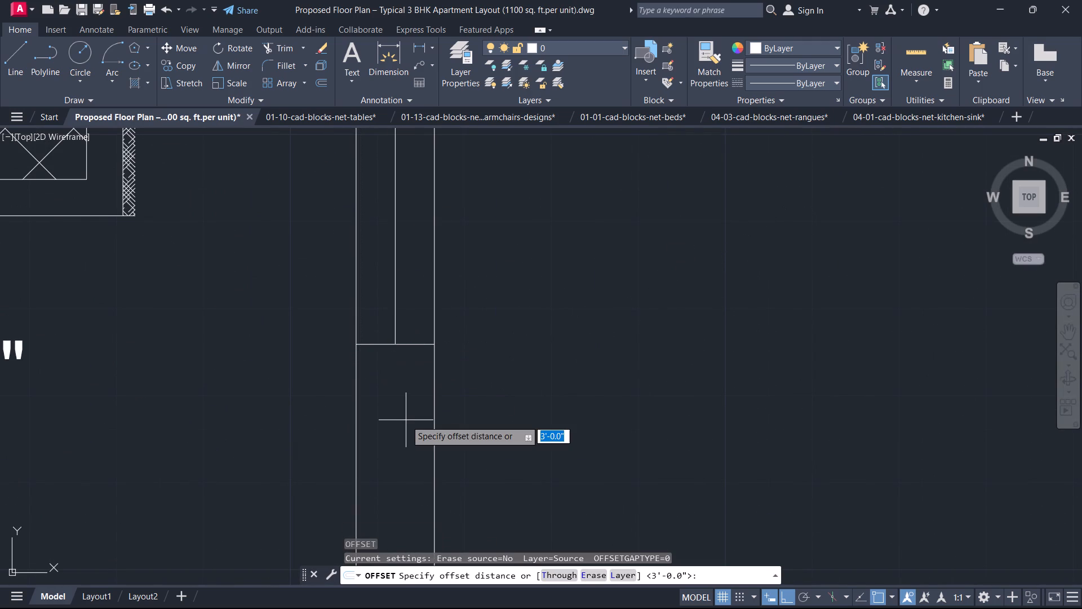
key("1")
key("BackSpace")
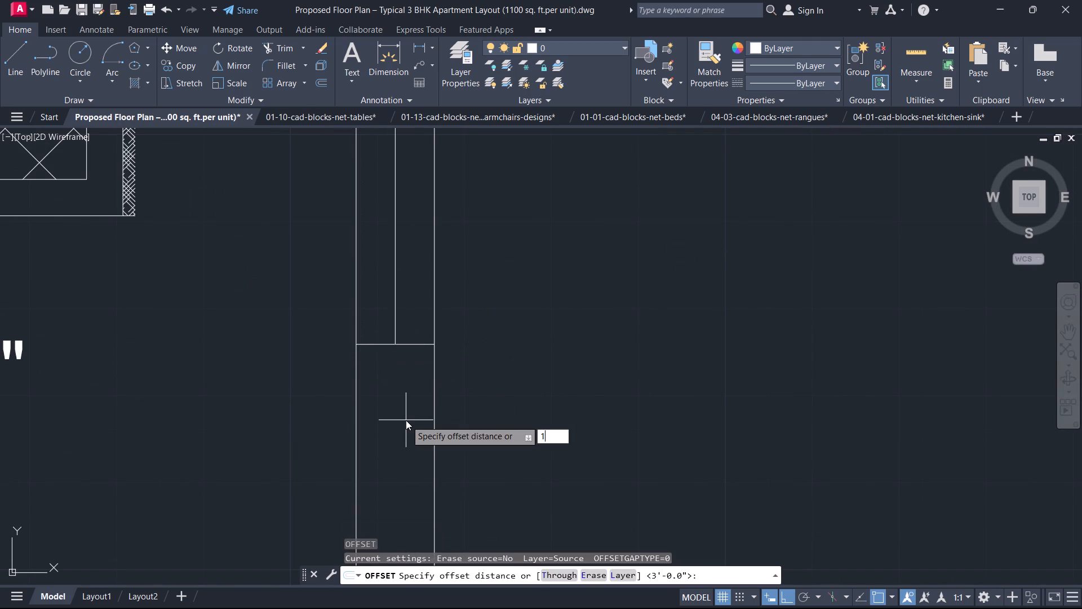
type("0.5")
key("Return")
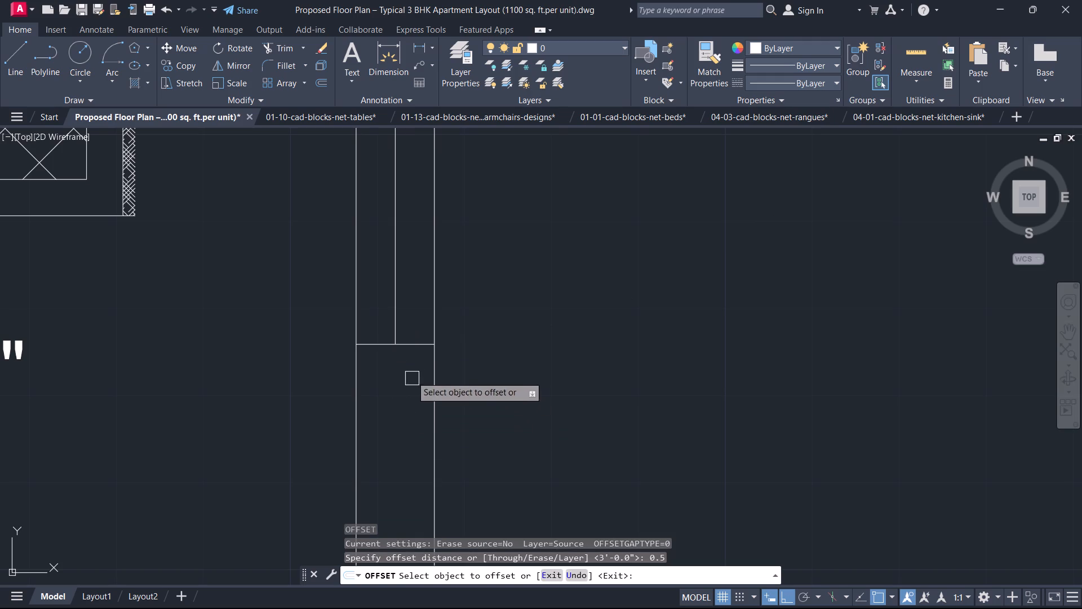
left_click(396, 312)
left_click(379, 304)
scroll(394, 314, "up", 4)
left_click(397, 319)
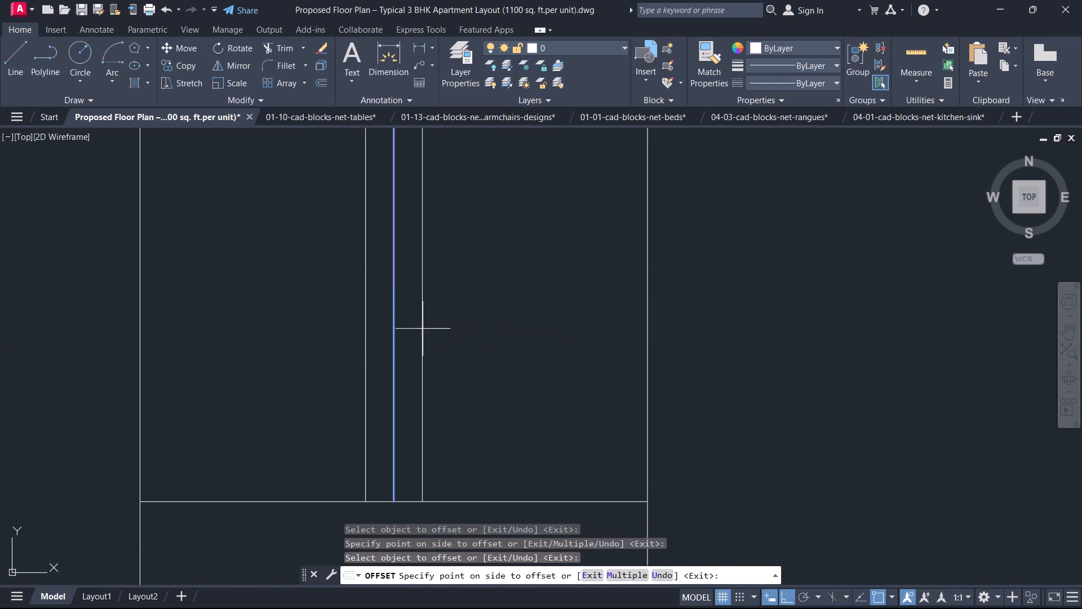
left_click(423, 329)
key("Escape")
Delete the original centre line between the two glazing lines.
left_click(400, 325)
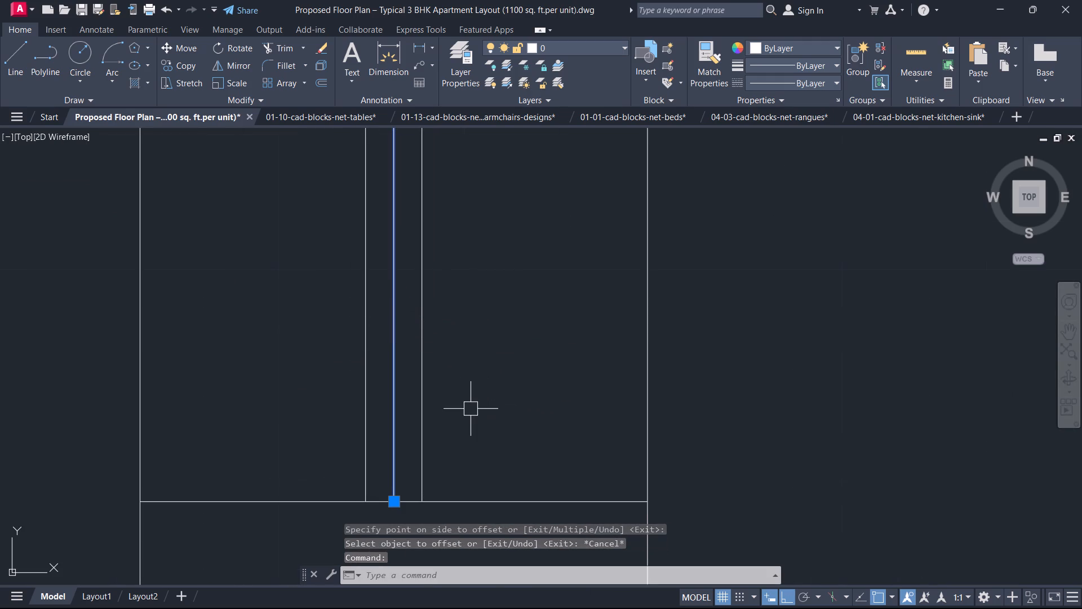
key("Delete")
Save the drawing.
key("ctrl+s")
Delete the spare furniture blocks outside the floor plan: two beds, a toilet, a sofa set and a dining table.
scroll(470, 411, "down", 8)
scroll(602, 317, "up", 1)
scroll(600, 314, "down", 4)
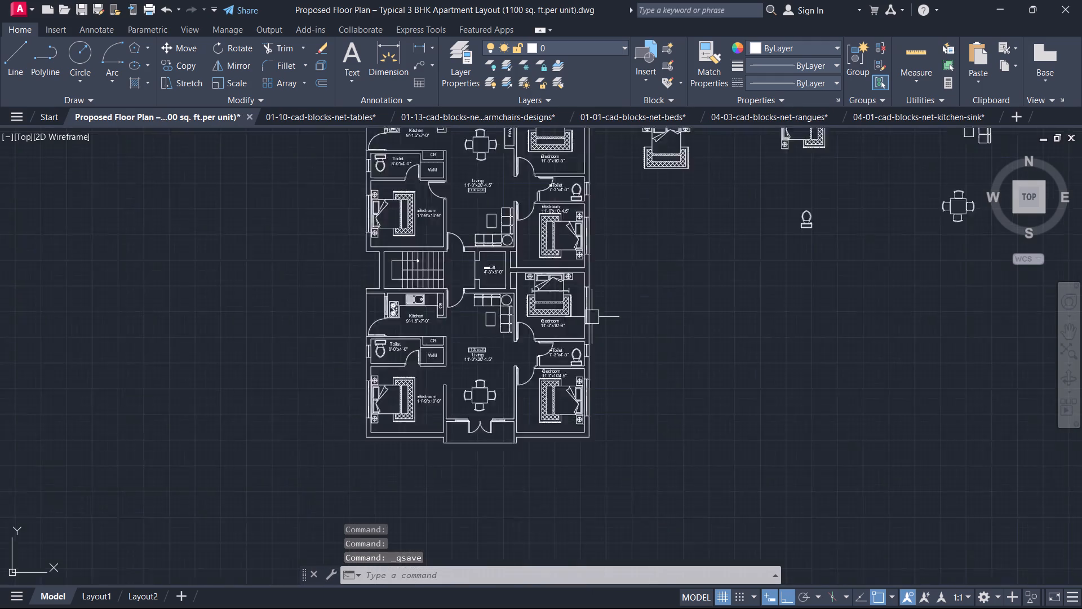
scroll(592, 317, "down", 1)
middle_click_drag(521, 352, 531, 346)
scroll(655, 315, "up", 1)
middle_click_drag(656, 315, 319, 439)
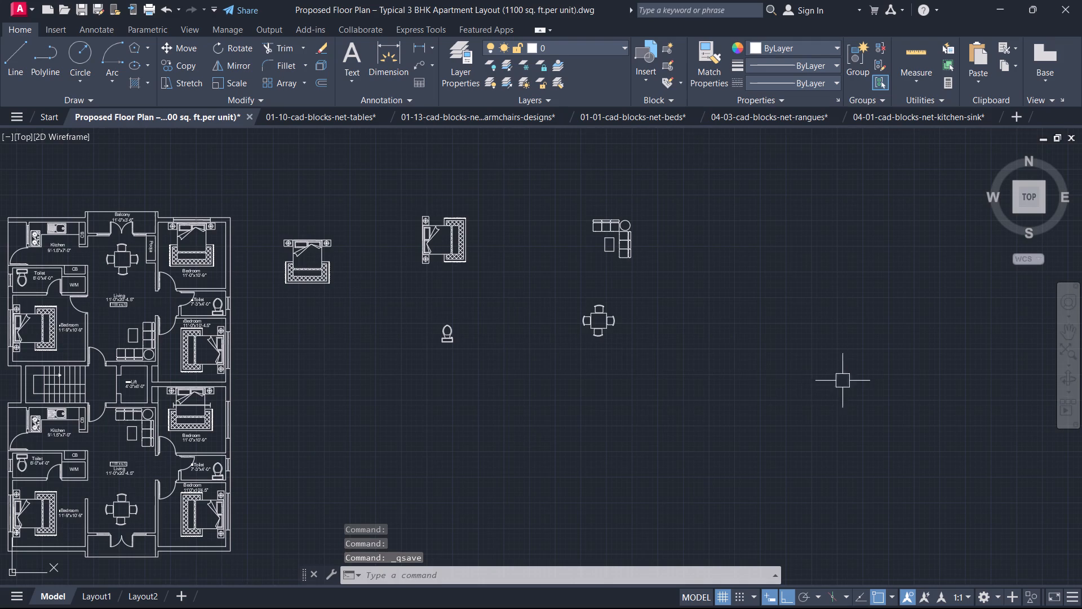
left_click(842, 381)
left_click(289, 217)
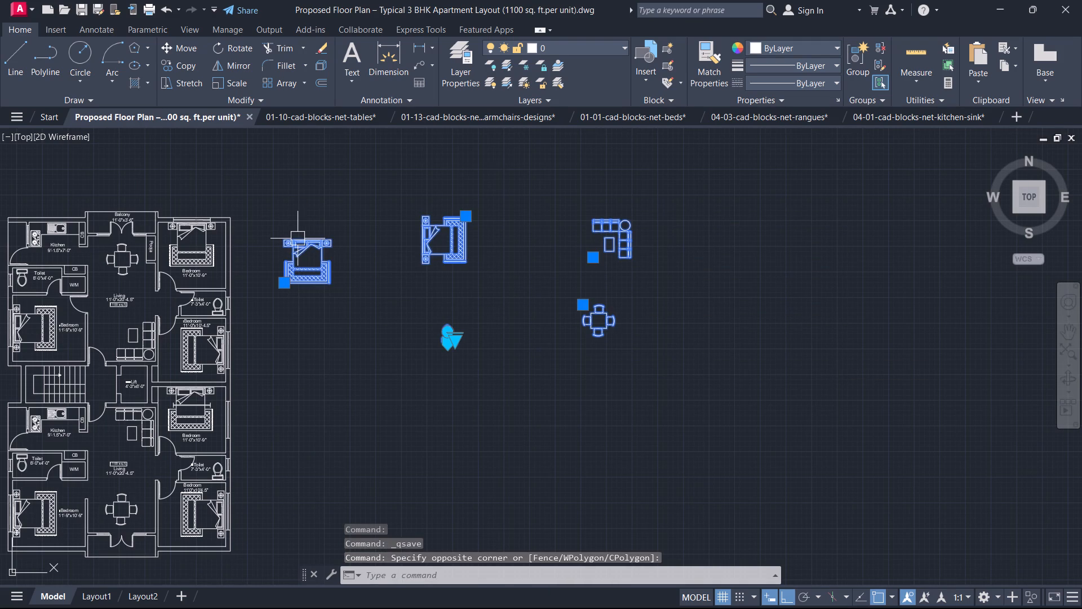
key("Delete")
Open the plot setup for the model and choose DWG To PDF.pc3 as the plotter.
middle_click_drag(157, 233, 283, 233)
type("dw")
scroll(278, 247, "up", 2)
scroll(278, 247, "down", 3)
scroll(278, 247, "up", 1)
scroll(278, 247, "right", 2)
scroll(278, 247, "up", 1)
scroll(278, 247, "right", 1)
scroll(278, 247, "up", 1)
scroll(278, 247, "right", 1)
scroll(278, 247, "up", 1)
scroll(278, 247, "right", 1)
scroll(278, 247, "up", 1)
scroll(278, 247, "right", 1)
scroll(278, 247, "up", 1)
scroll(278, 247, "right", 1)
scroll(278, 247, "up", 1)
scroll(278, 247, "right", 1)
scroll(278, 247, "up", 1)
scroll(278, 247, "right", 1)
scroll(278, 247, "up", 1)
scroll(278, 247, "right", 1)
scroll(278, 247, "up", 1)
scroll(278, 247, "right", 1)
scroll(278, 247, "up", 1)
scroll(278, 247, "right", 1)
scroll(278, 247, "up", 1)
scroll(278, 247, "right", 1)
scroll(278, 247, "up", 1)
scroll(278, 247, "right", 1)
scroll(278, 247, "up", 1)
scroll(278, 247, "right", 1)
key("space")
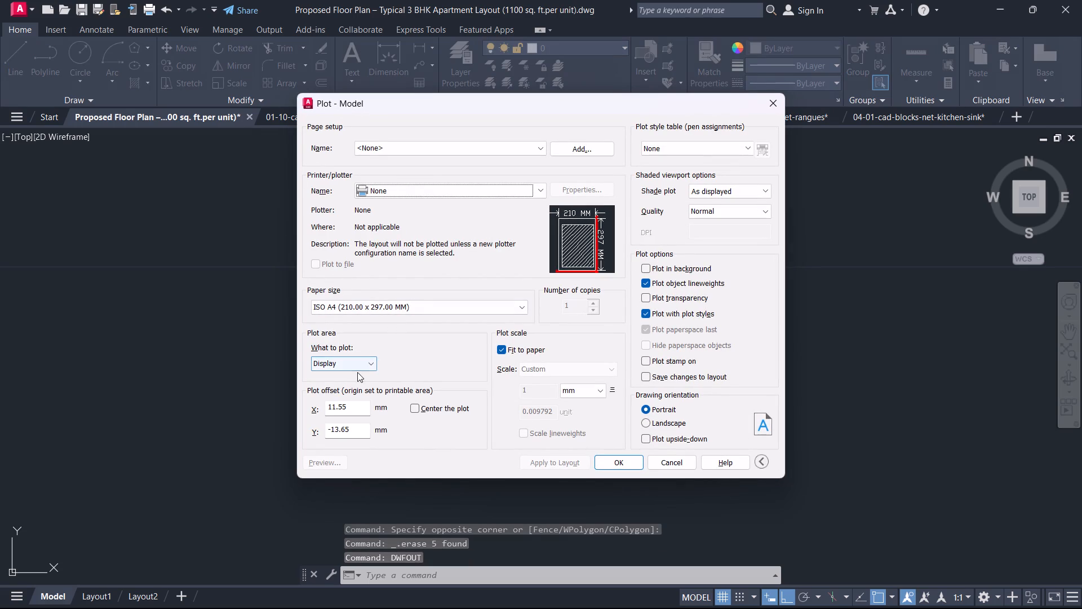
left_click(357, 373)
left_click(372, 365)
left_click(389, 308)
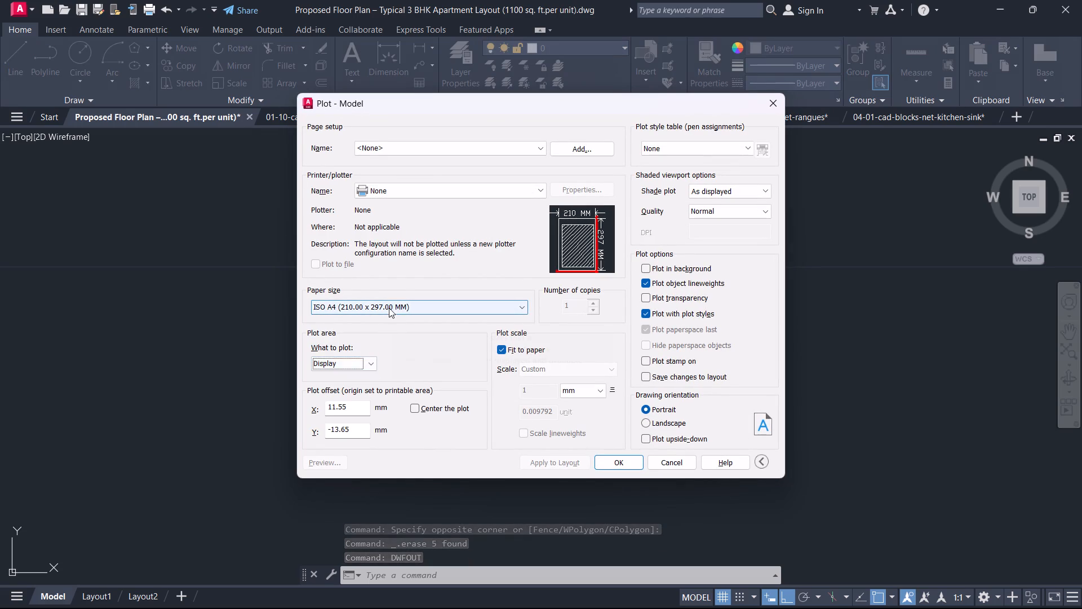
left_click(425, 193)
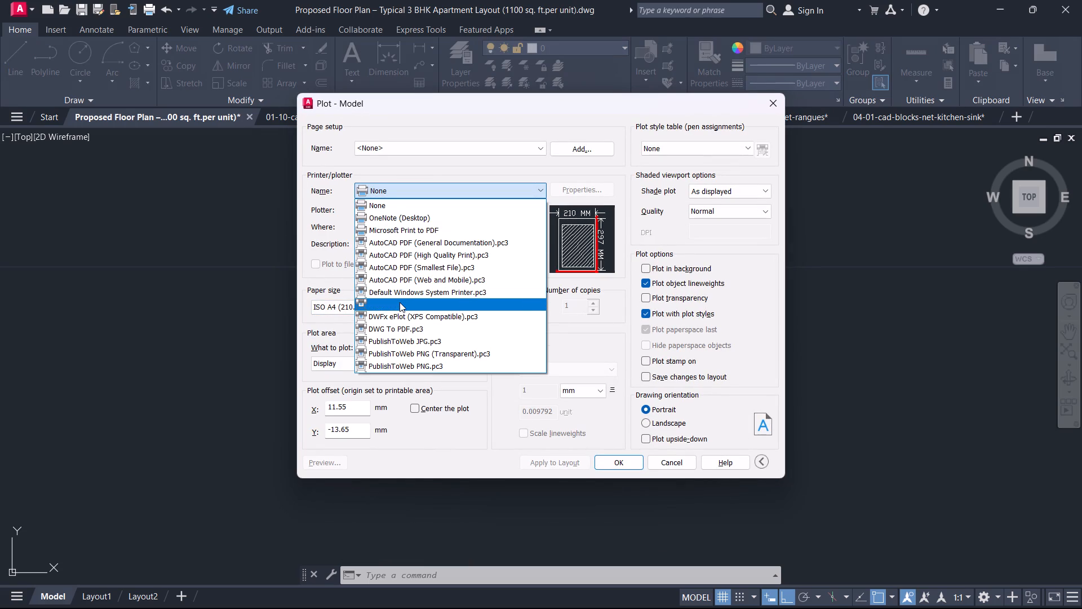
left_click(403, 334)
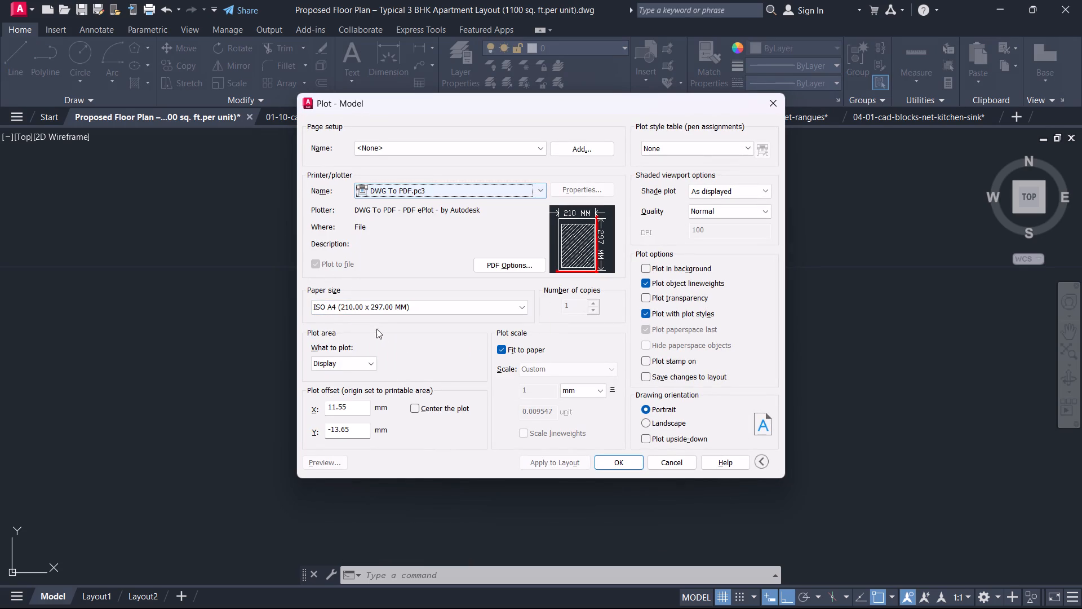
Set the plot area to a window enclosing the whole floor plan with both apartments.
left_click(354, 363)
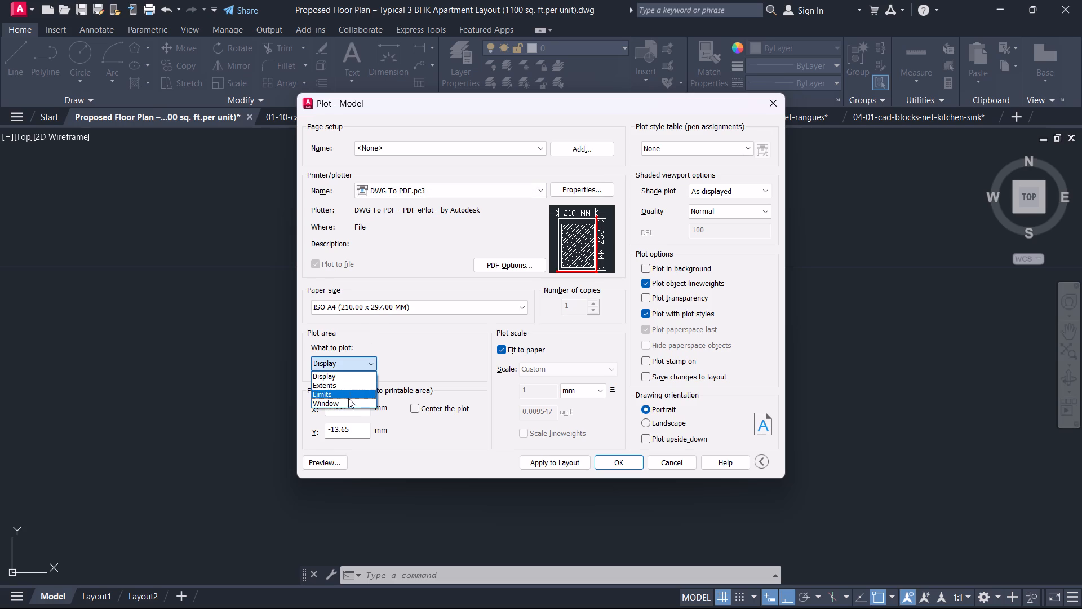
left_click(348, 403)
scroll(348, 389, "down", 8)
scroll(336, 365, "up", 1)
scroll(336, 365, "down", 3)
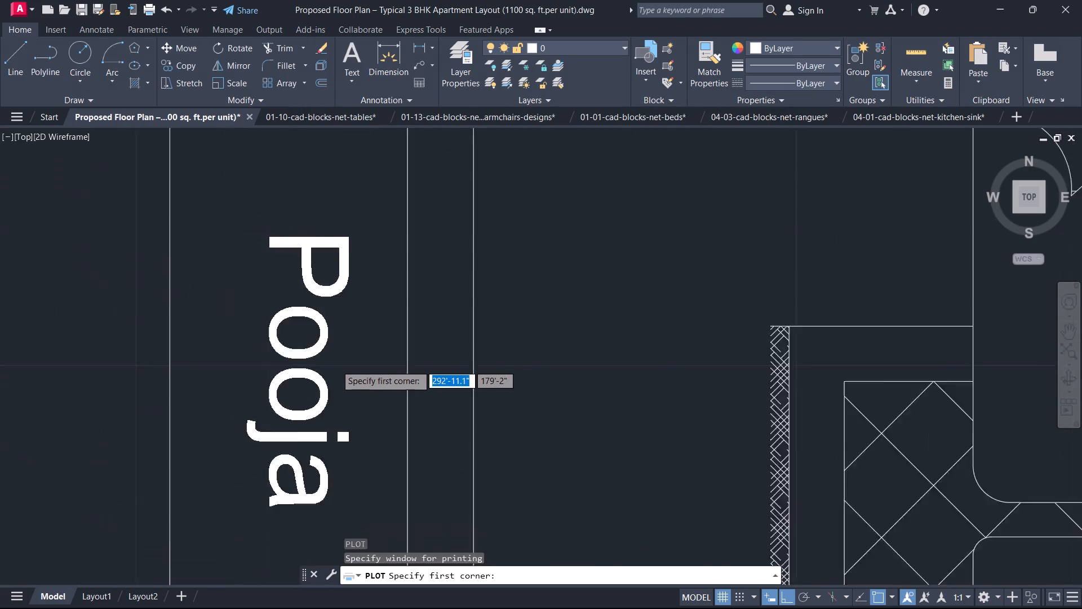
scroll(336, 365, "down", 7)
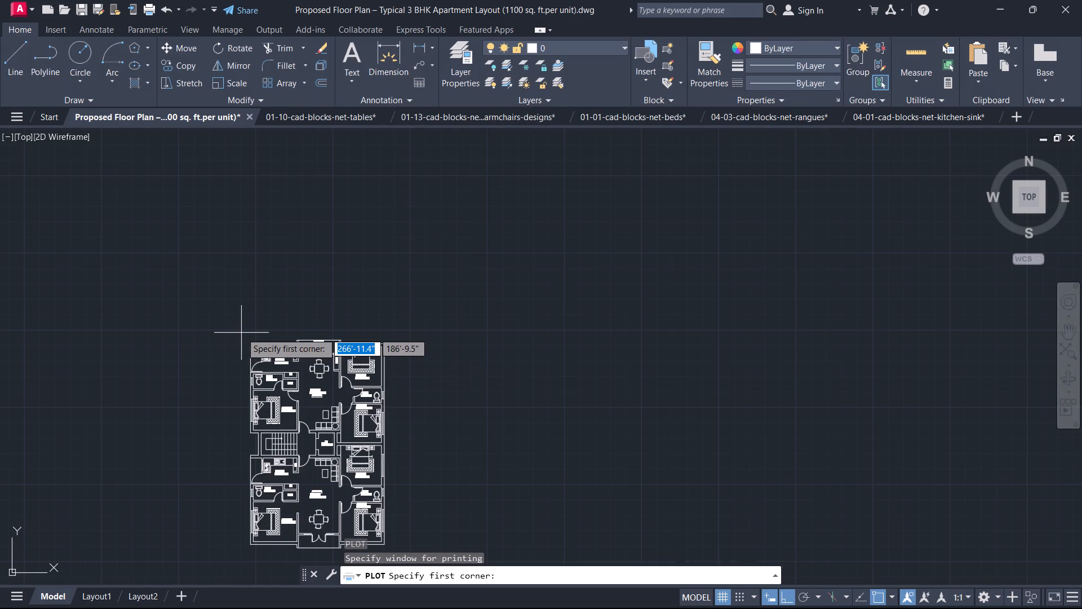
left_click(243, 330)
scroll(305, 395, "down", 3)
middle_click_drag(307, 400, 312, 320)
scroll(328, 370, "up", 2)
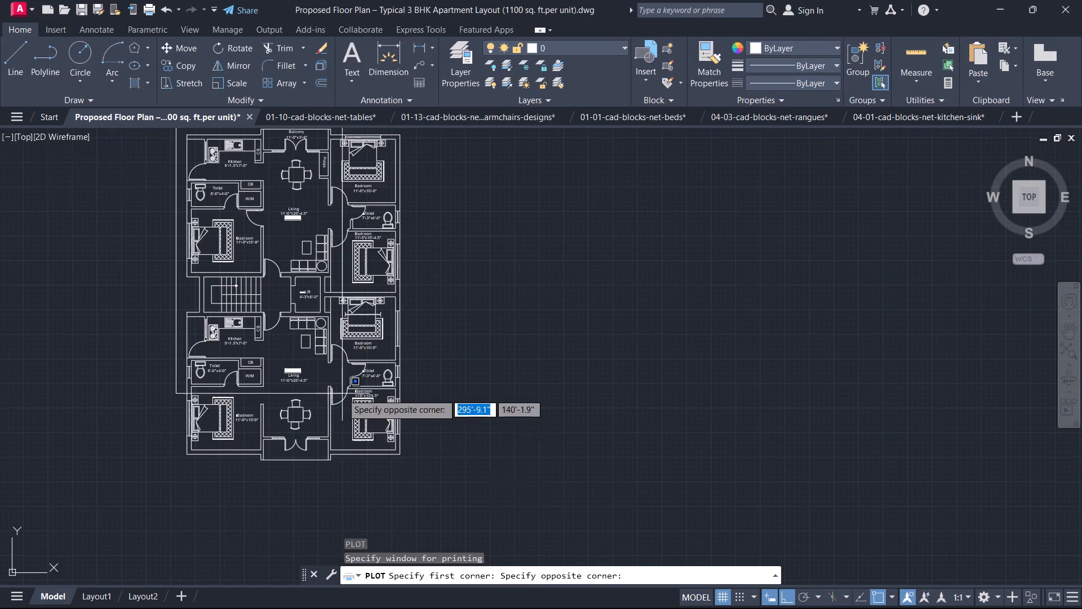
left_click(411, 470)
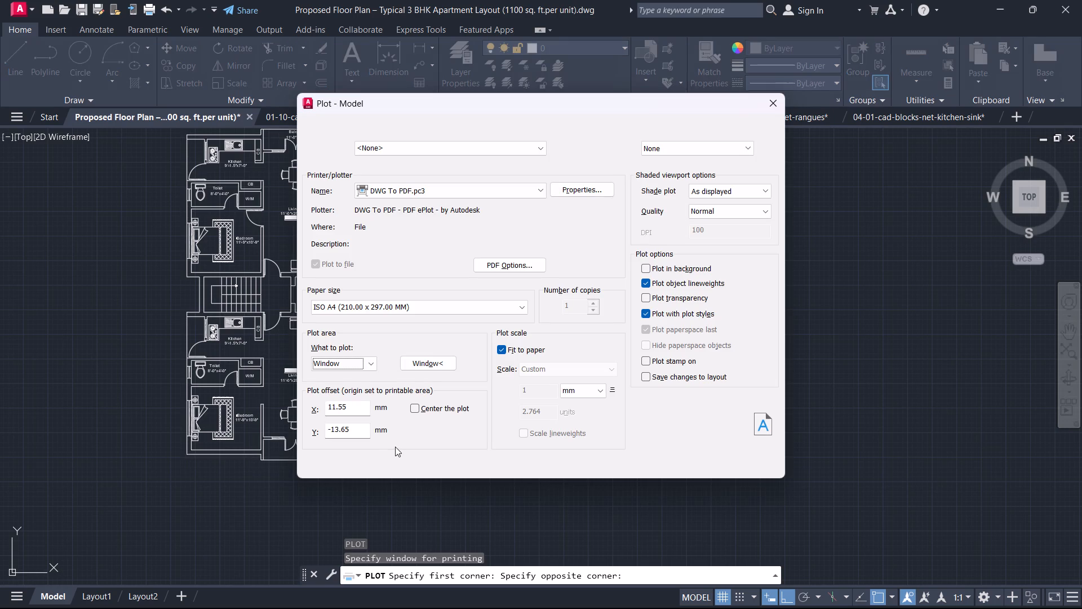
Centre the plot on the paper.
scroll(392, 450, "down", 1)
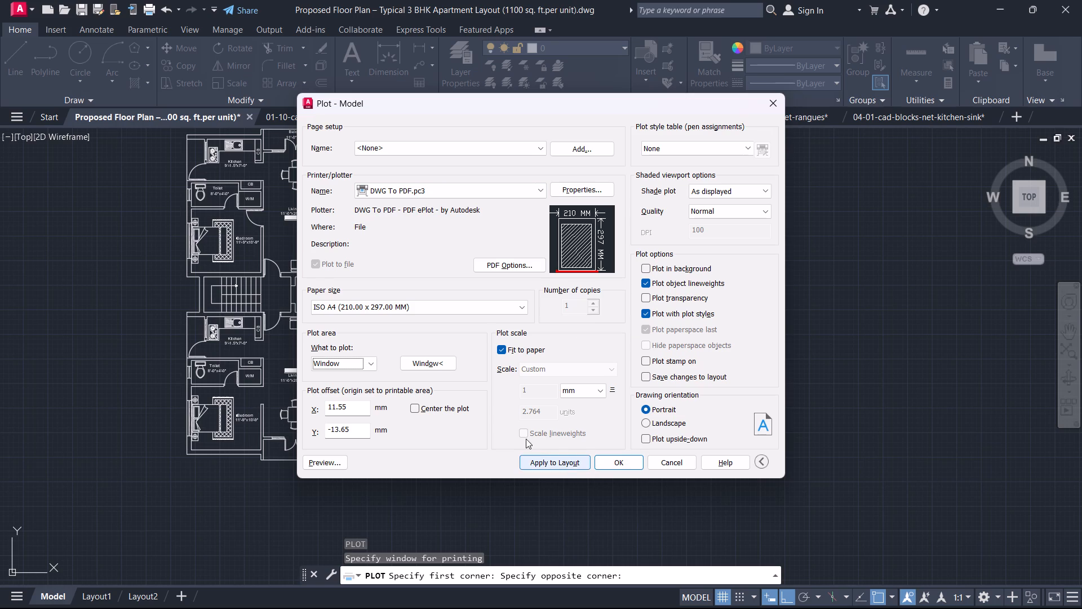
left_click(413, 409)
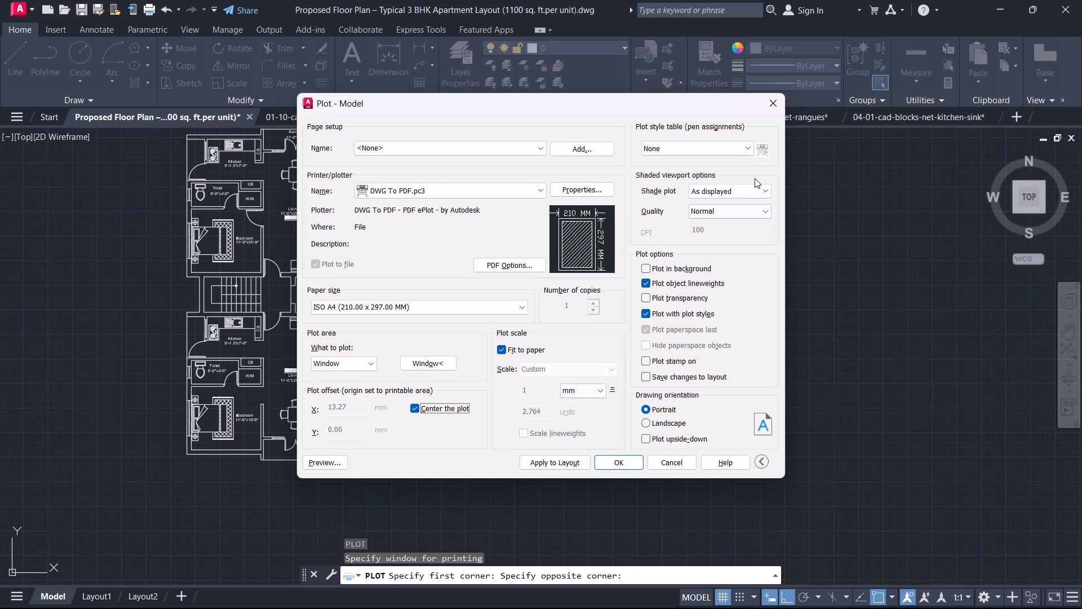
Set the shade plot to Legacy wireframe and apply the plot settings to the layout without plotting.
left_click(715, 154)
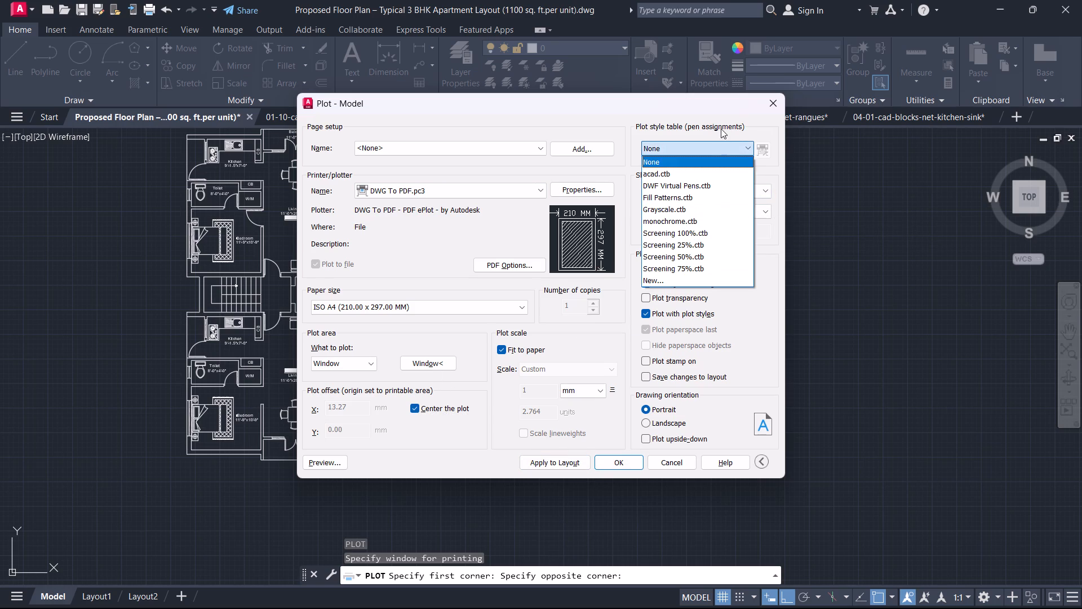
left_click(713, 145)
left_click(713, 188)
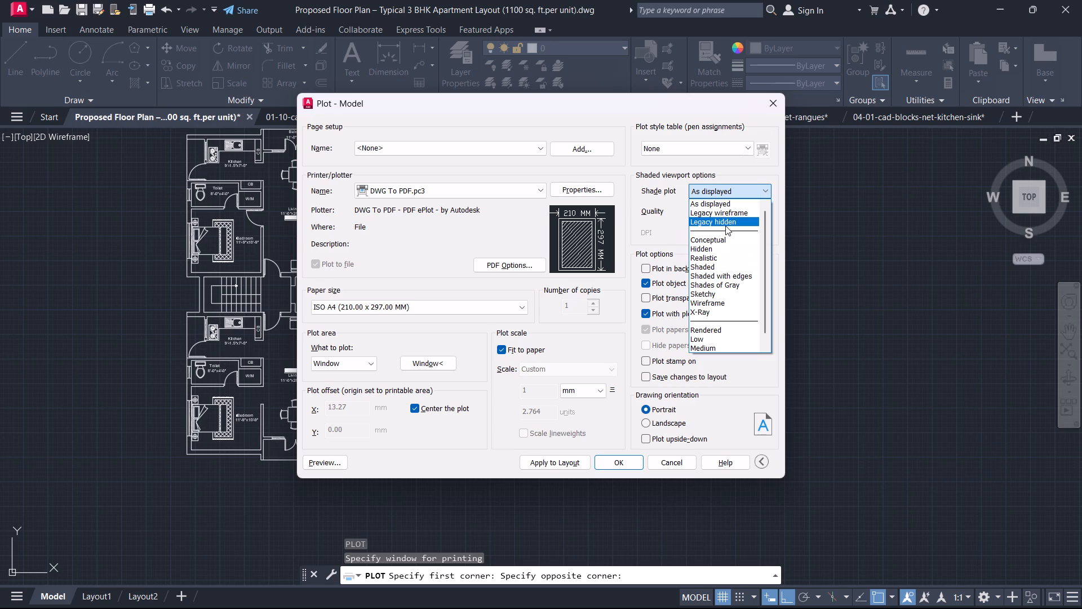
left_click(728, 214)
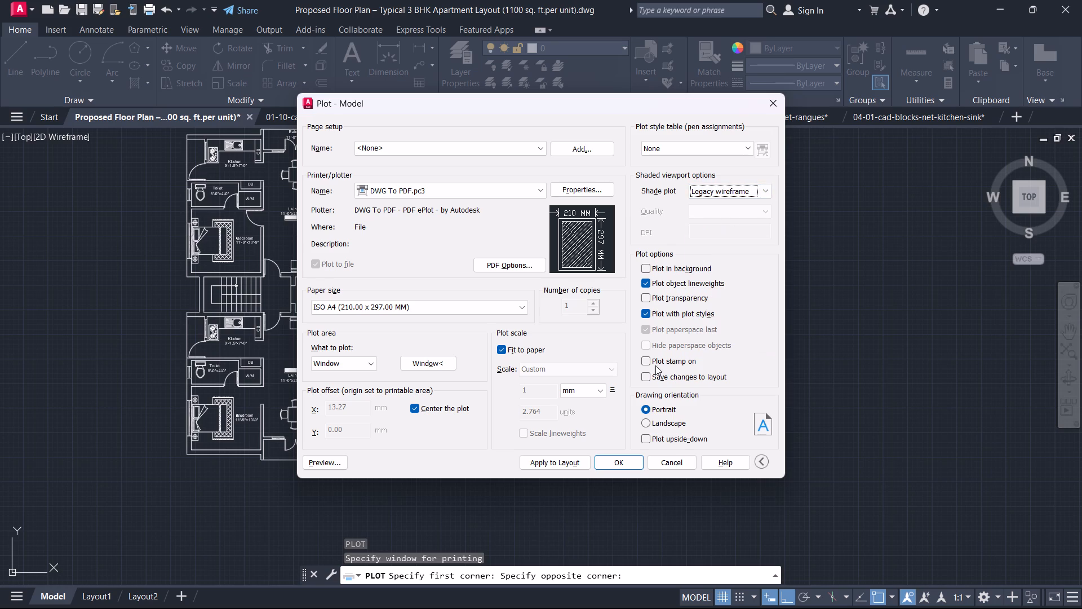
left_click(555, 462)
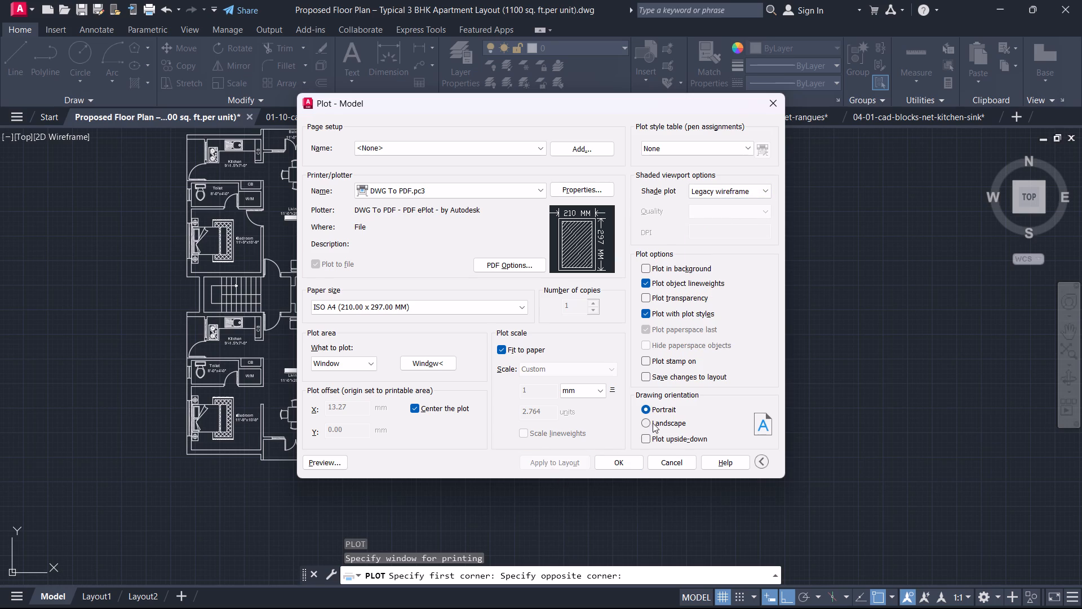
left_click(683, 460)
Copy the upper apartment's Balcony label to the lower apartment, using the meeting point of the balcony double doors as reference.
middle_click_drag(327, 358, 345, 417)
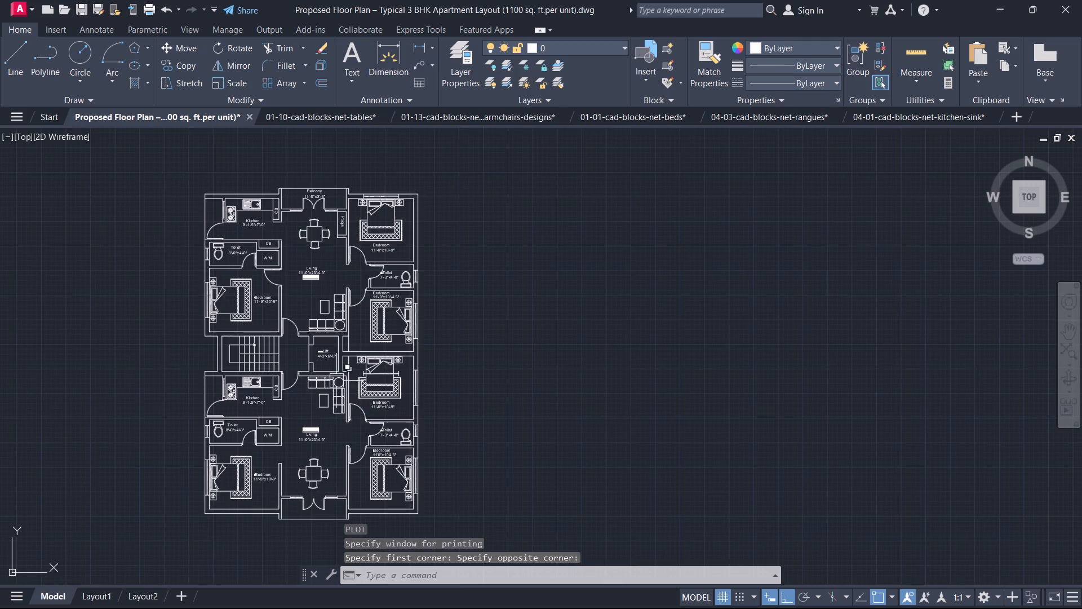
scroll(317, 232, "up", 5)
middle_click_drag(312, 174, 325, 222)
left_click(318, 199)
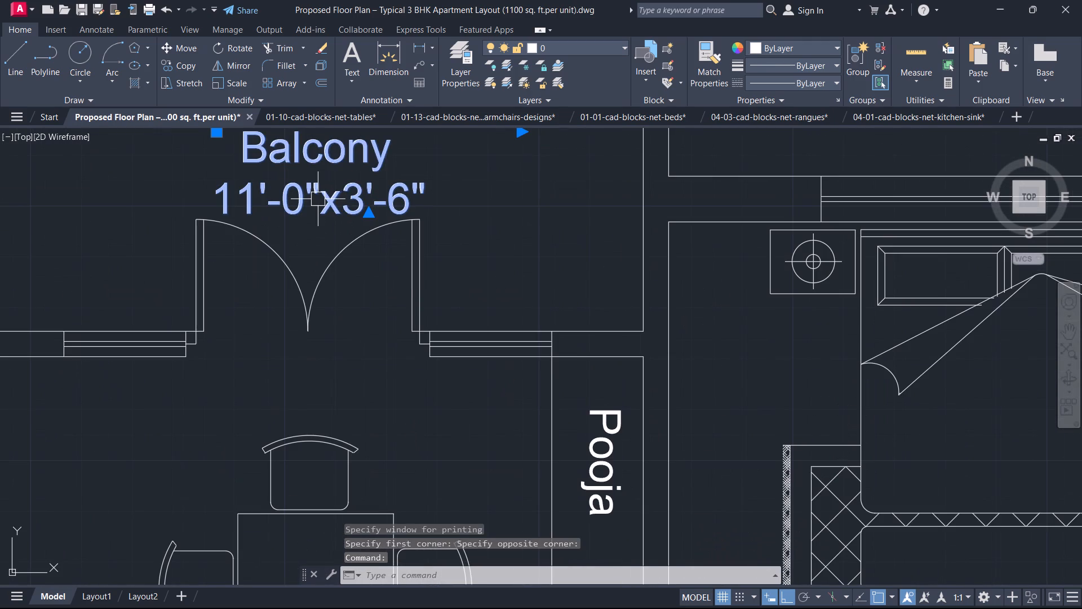
type("co")
key("space")
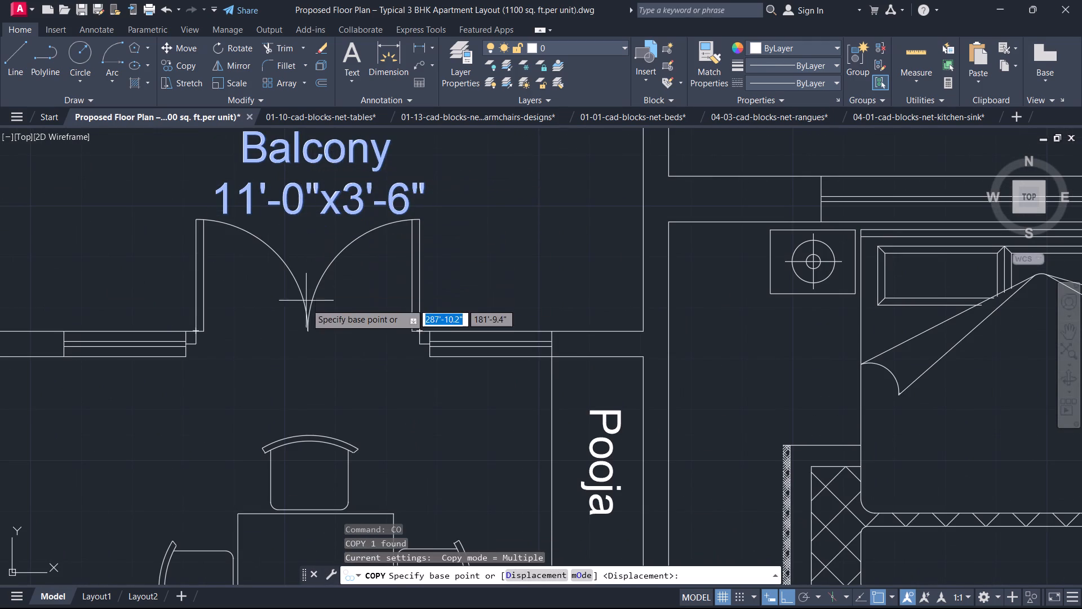
left_click(311, 330)
scroll(317, 342, "down", 5)
middle_click_drag(323, 376, 310, 0)
scroll(339, 203, "up", 1)
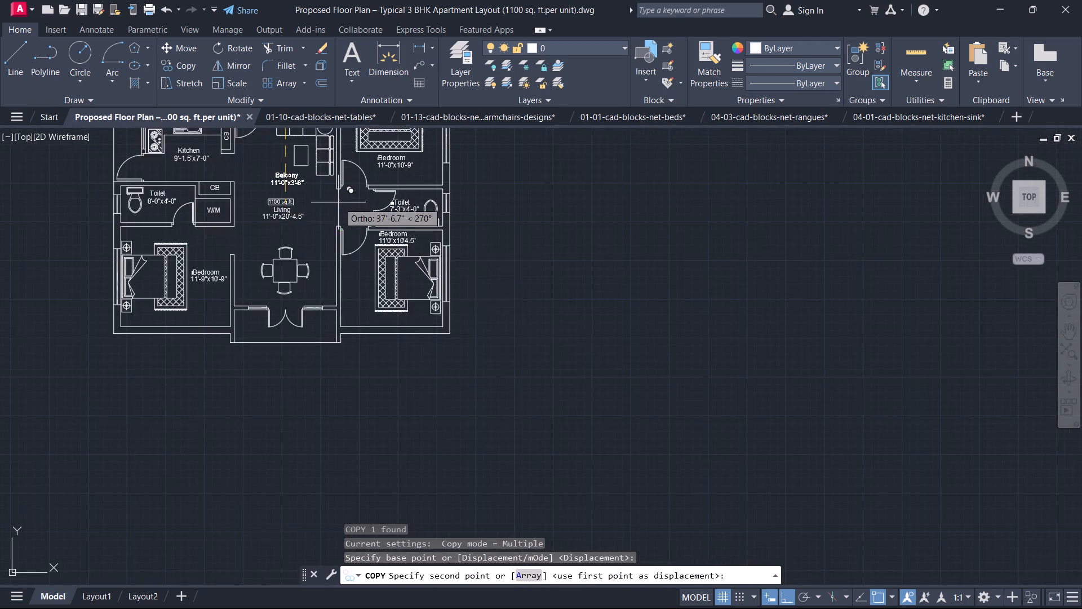
scroll(322, 351, "up", 4)
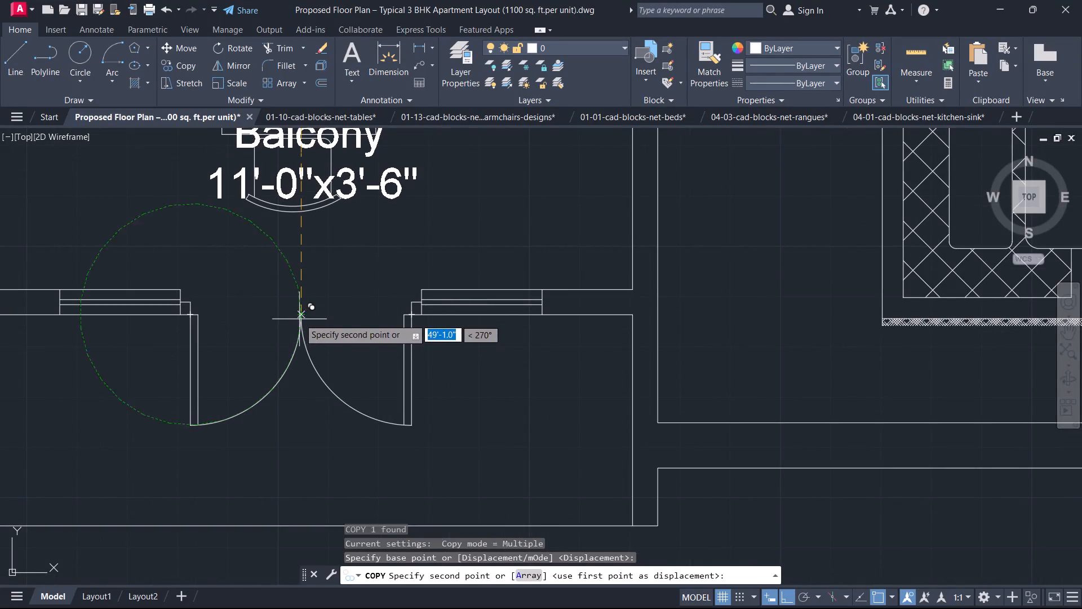
left_click(299, 319)
middle_click_drag(308, 205, 318, 306)
key("grave")
key("Escape")
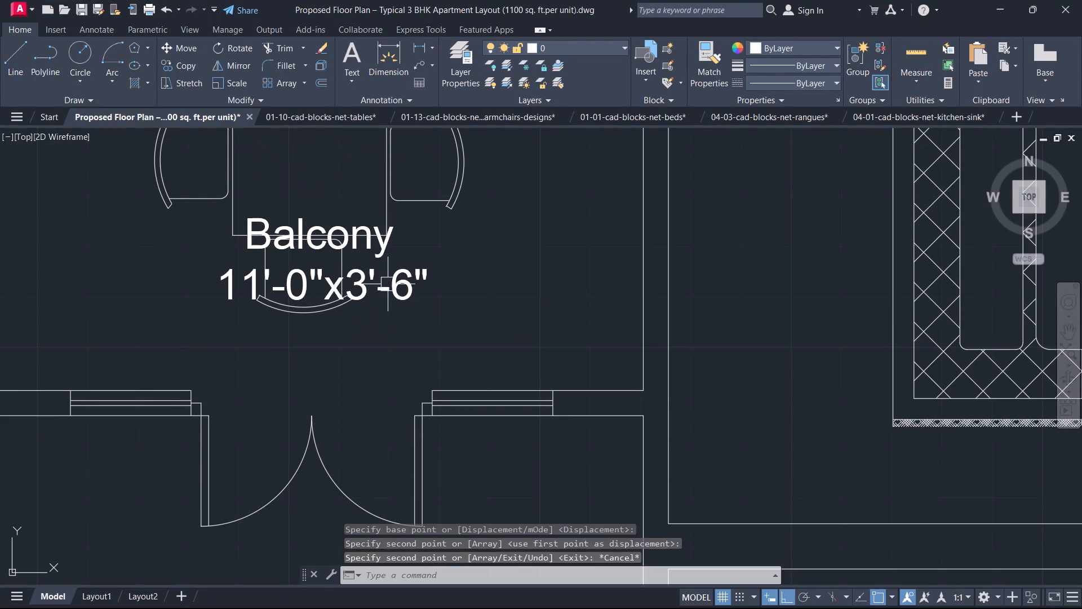
Move the copied Balcony label straight down about 5' into the lower apartment's balcony.
left_click(388, 284)
type("m")
key("space")
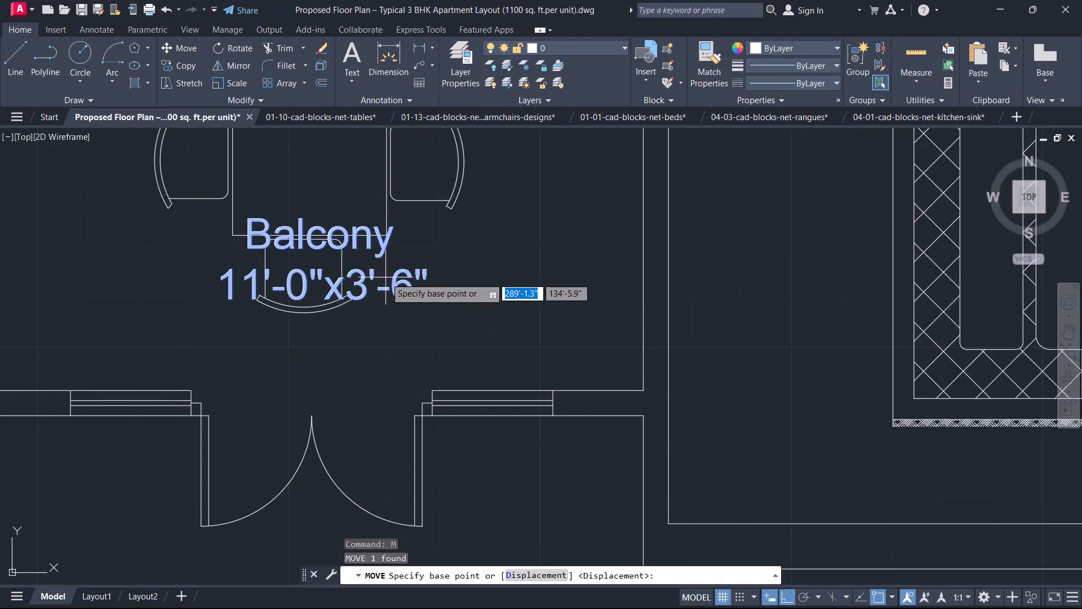
left_click(385, 276)
scroll(409, 375, "down", 1)
middle_click_drag(411, 379, 419, 257)
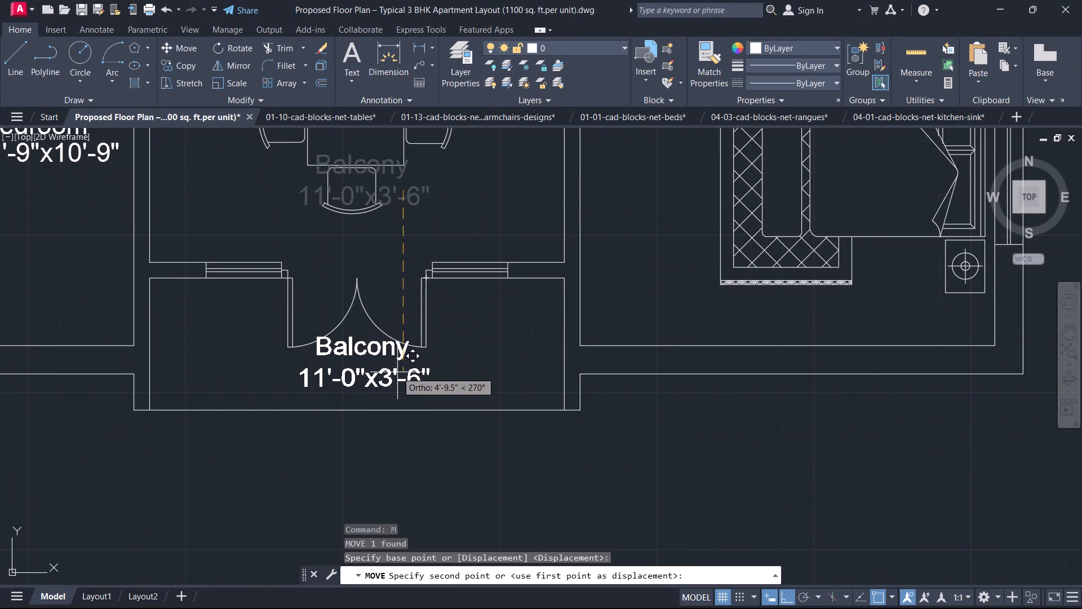
left_click(398, 380)
key("Escape")
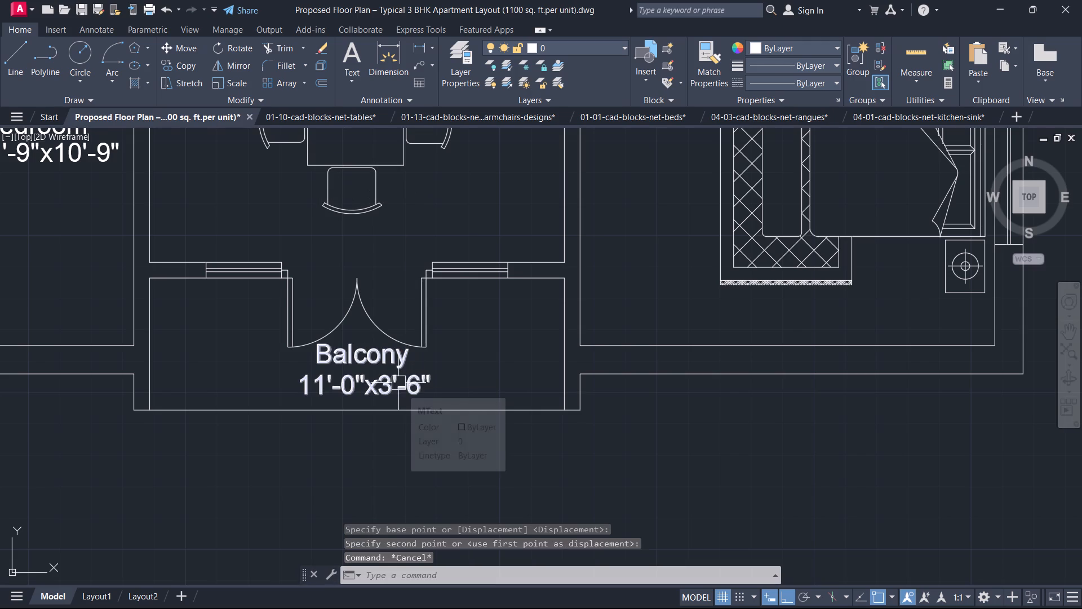
Plot the floor plan with the applied settings, saving the PDF in the Symbiosis Solutions internship folder on the Desktop.
scroll(408, 368, "down", 1)
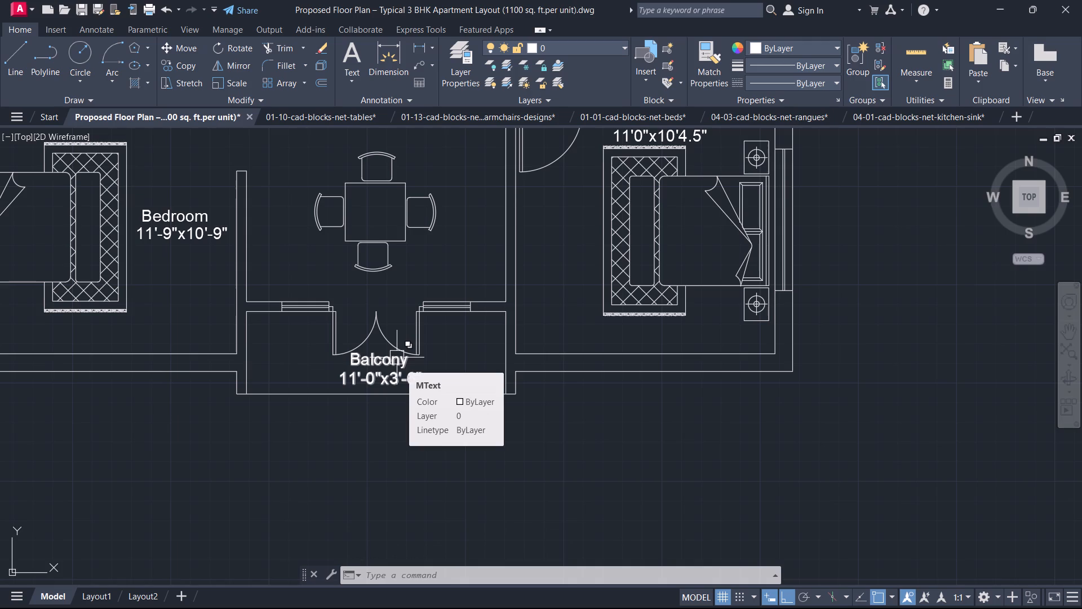
scroll(724, 344, "down", 3)
middle_click_drag(518, 290, 374, 436)
scroll(400, 396, "up", 1)
middle_click_drag(432, 361, 437, 303)
scroll(433, 358, "down", 1)
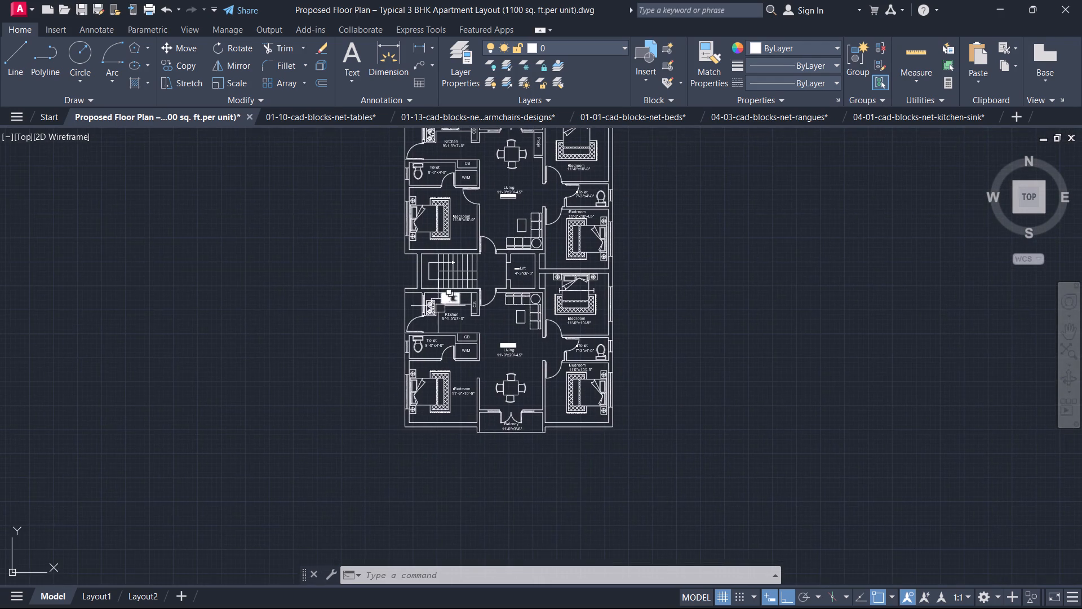
middle_click_drag(447, 321, 396, 400)
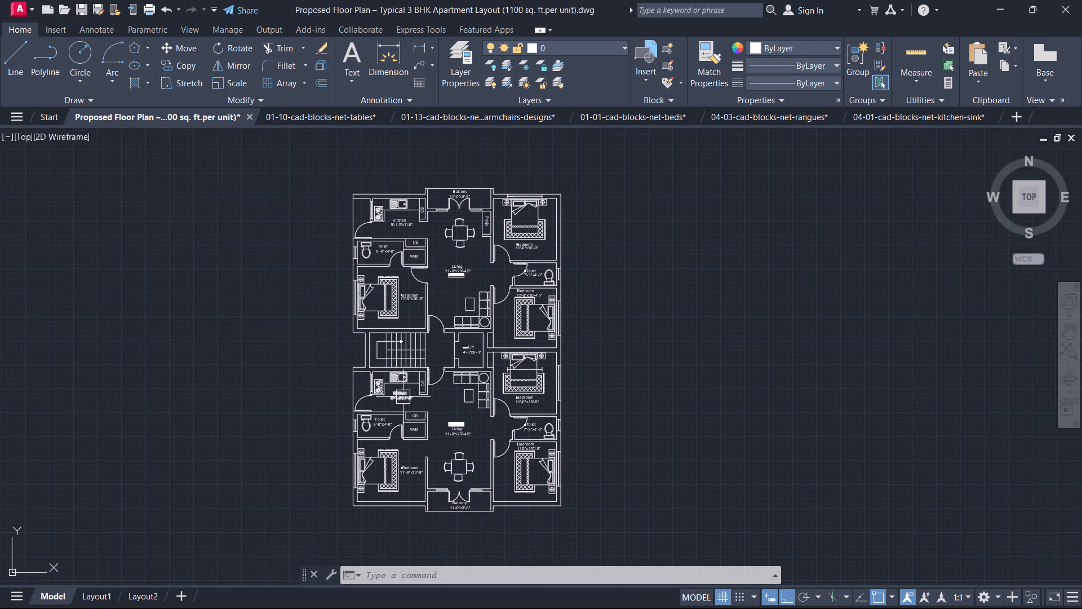
type("dw")
key("space")
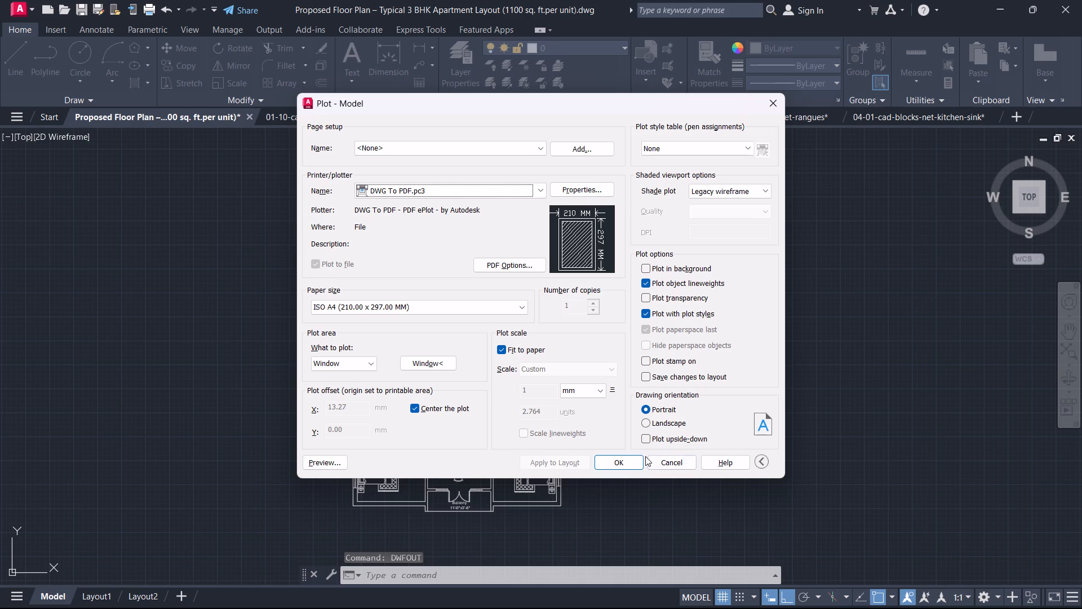
left_click(626, 466)
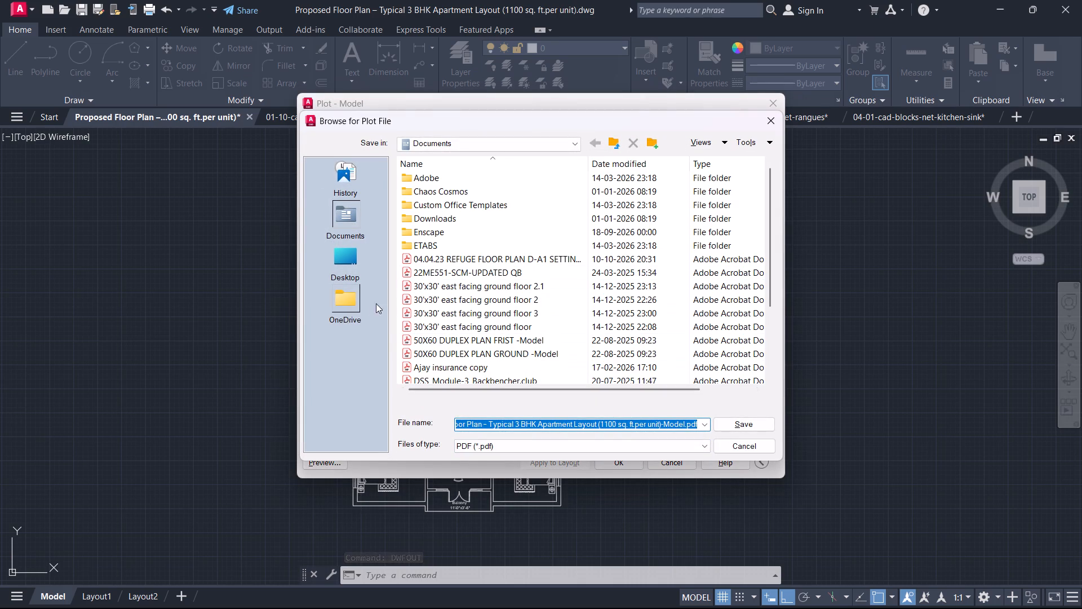
left_click(352, 299)
left_click(354, 264)
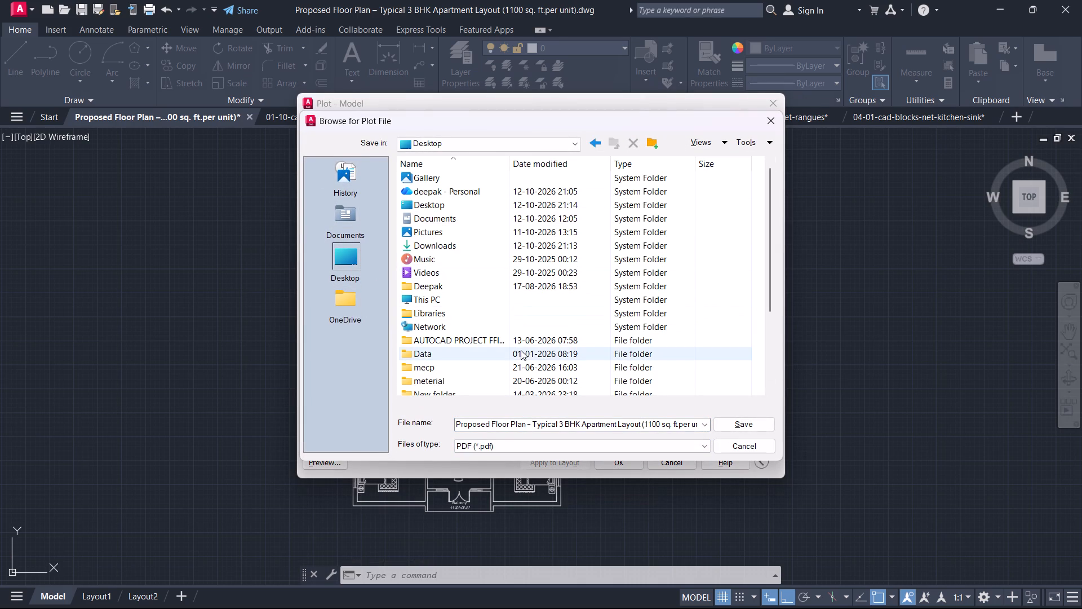
scroll(517, 342, "down", 3)
double_click(510, 330)
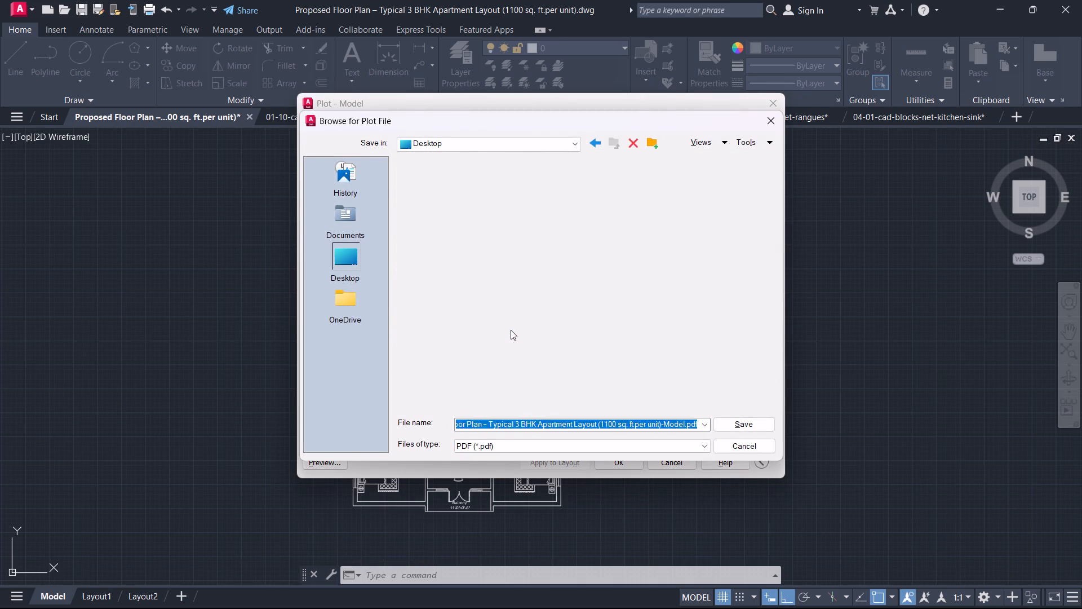
left_click(739, 430)
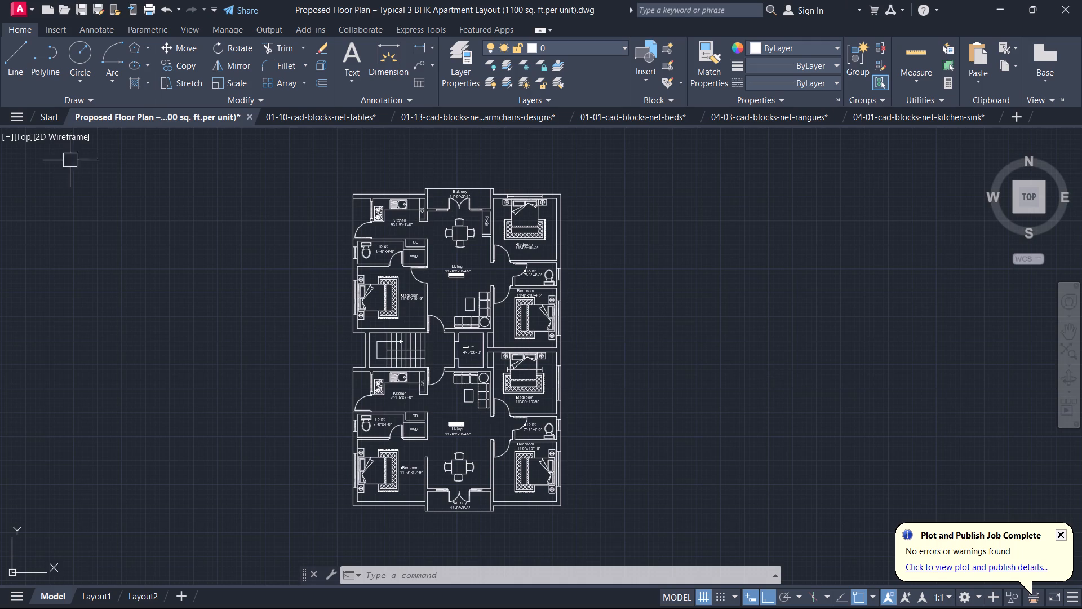
View the plotted PDF in Adobe Acrobat, close it and return to the drawing.
scroll(330, 367, "down", 2)
scroll(340, 373, "up", 2)
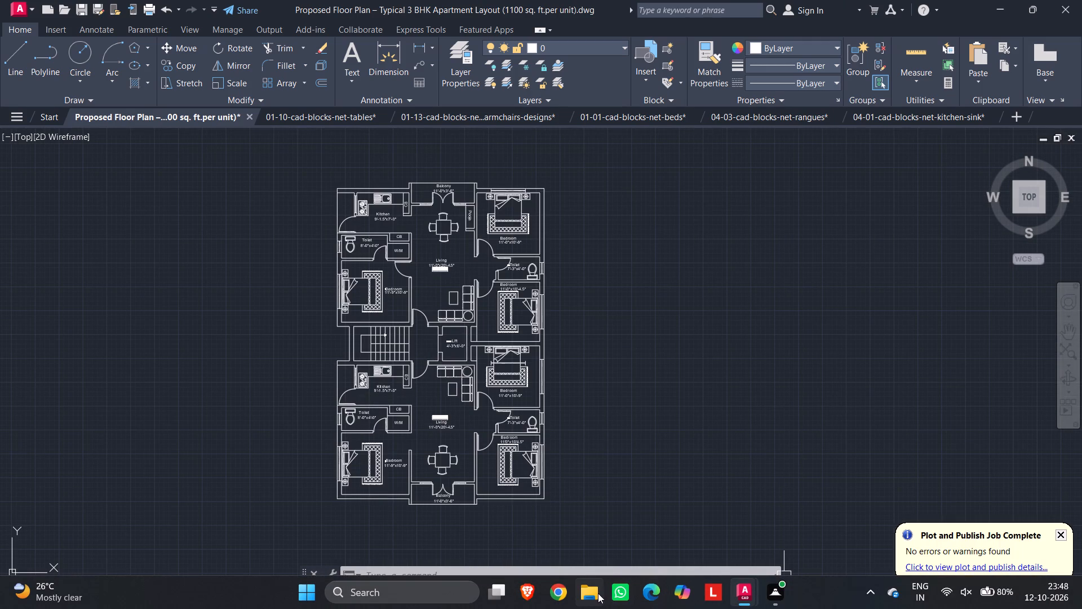
left_click(1081, 0)
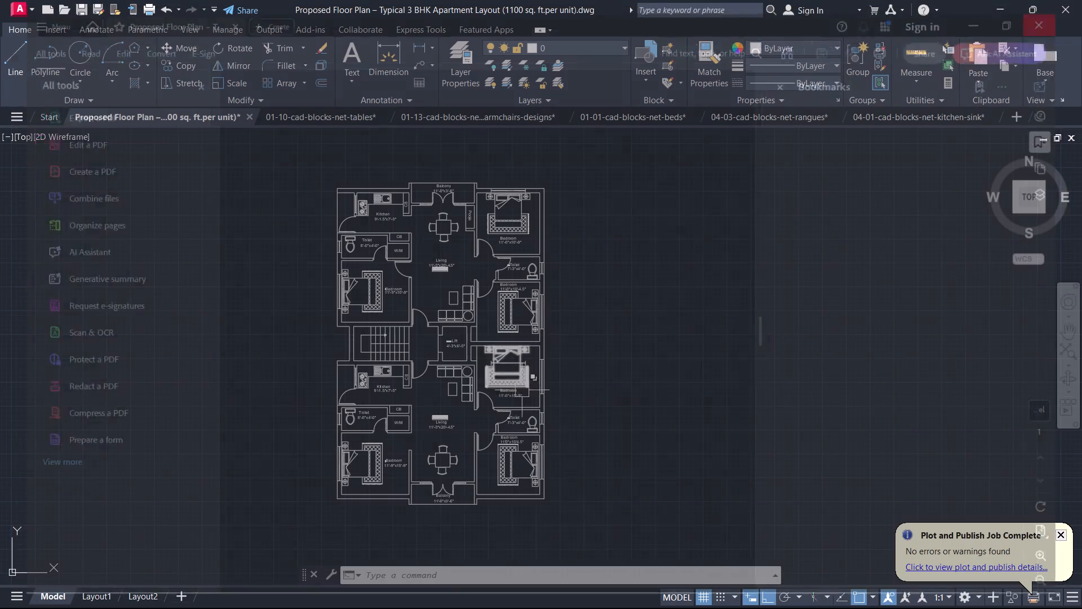
middle_click_drag(482, 383, 610, 382)
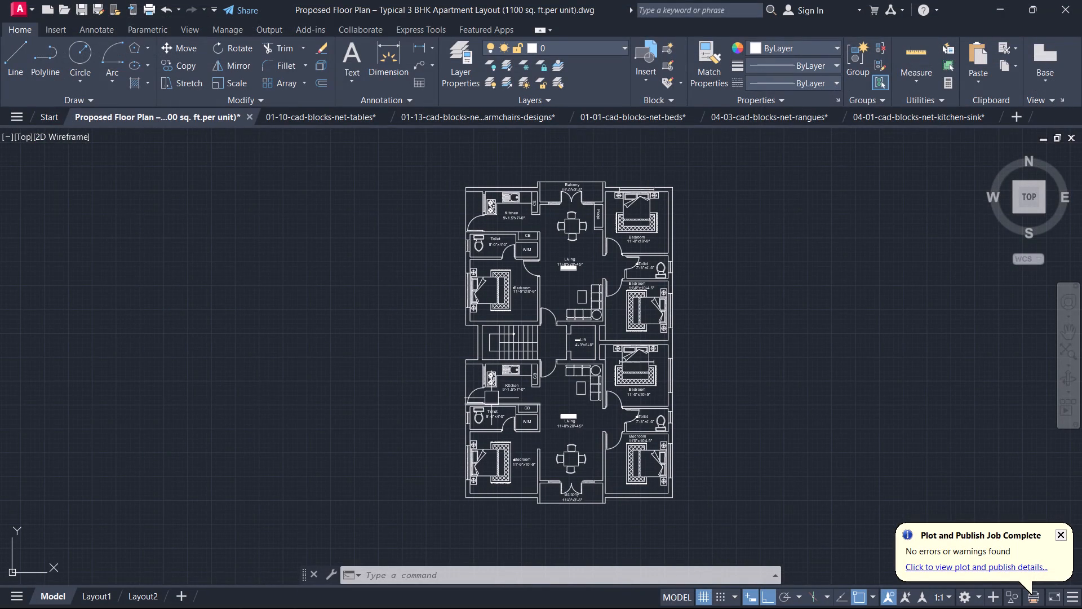
Save the finished floor plan drawing.
key("ctrl+s")
Turn off command log recording with LOGFILEOFF.
type("logf")
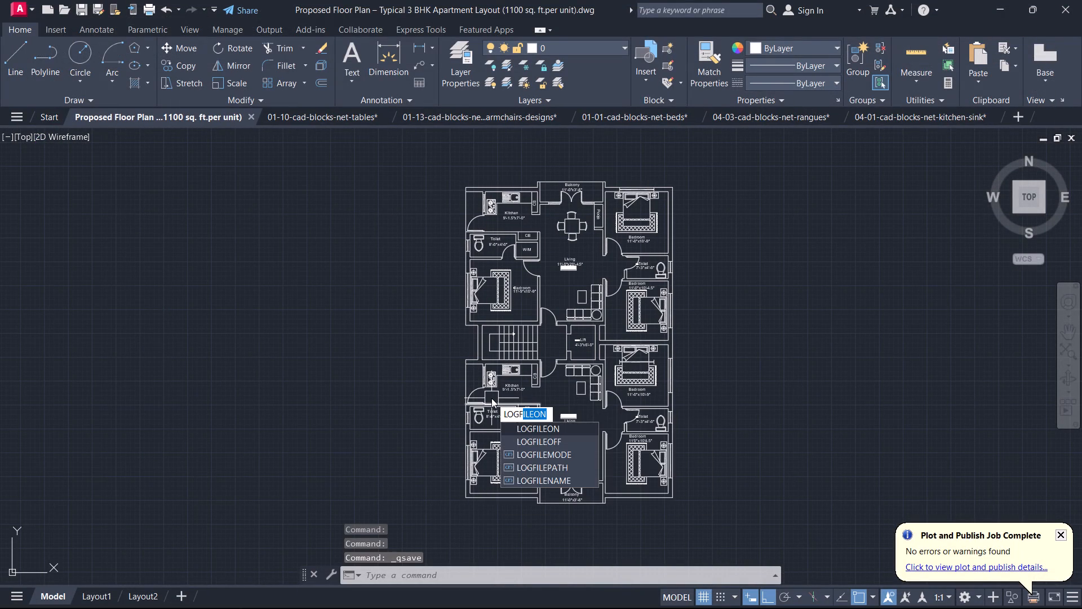
key("Down")
key("Return")
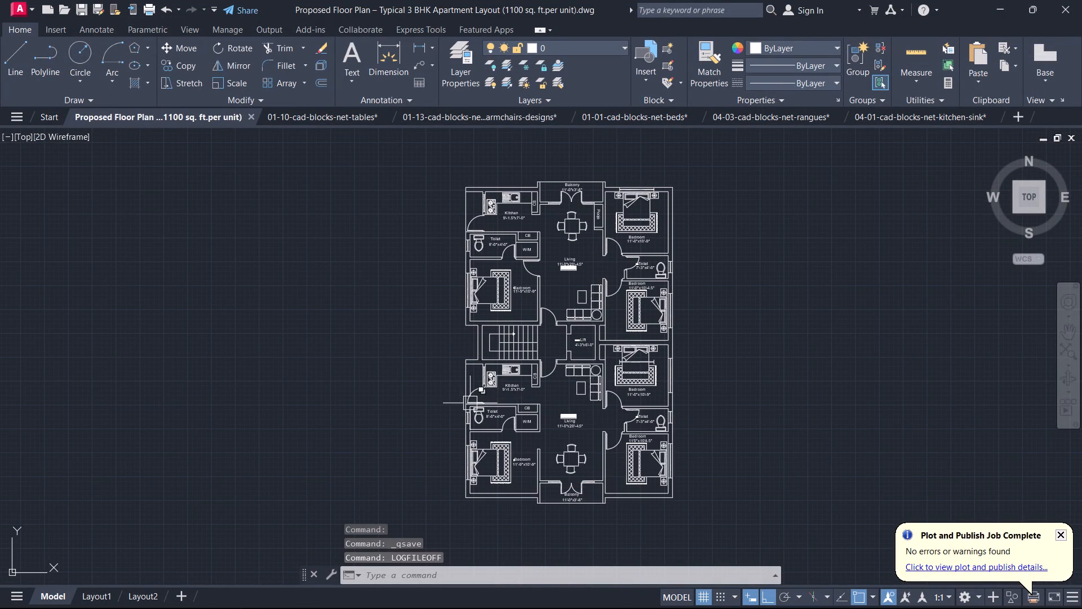
Quit AutoCAD, discarding changes to the open tables, armchairs, beds, rangues and kitchen-sink block drawings.
left_click(1081, 0)
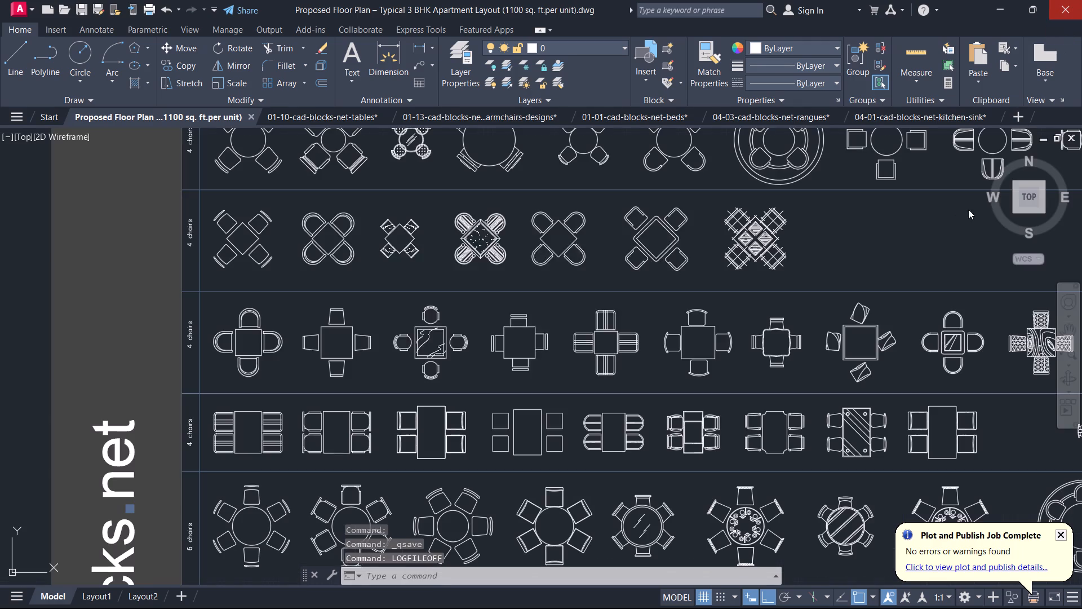
left_click(587, 343)
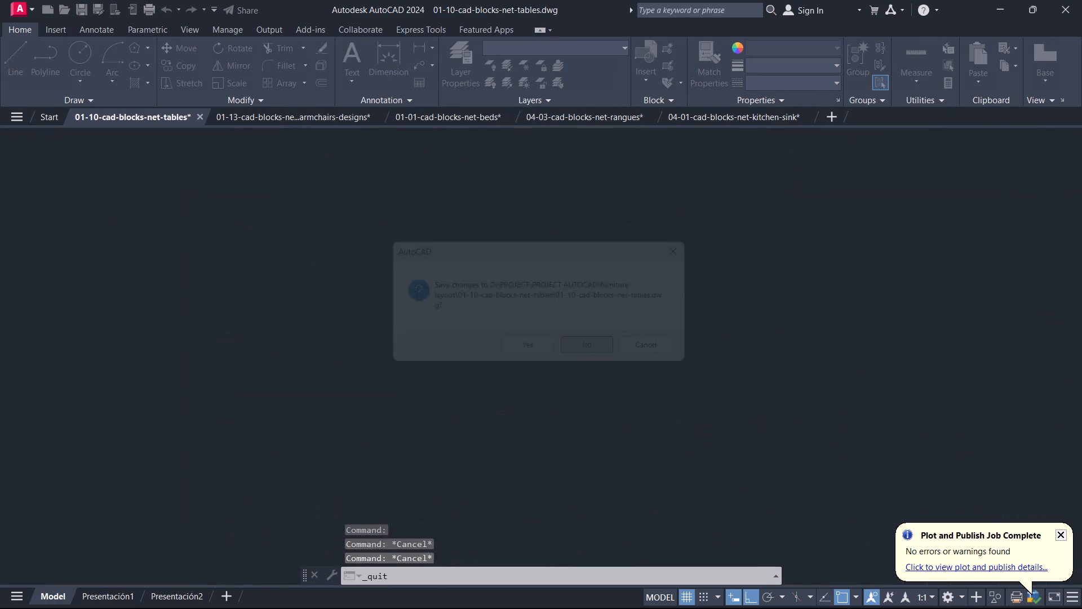
left_click(588, 343)
left_click(588, 343)
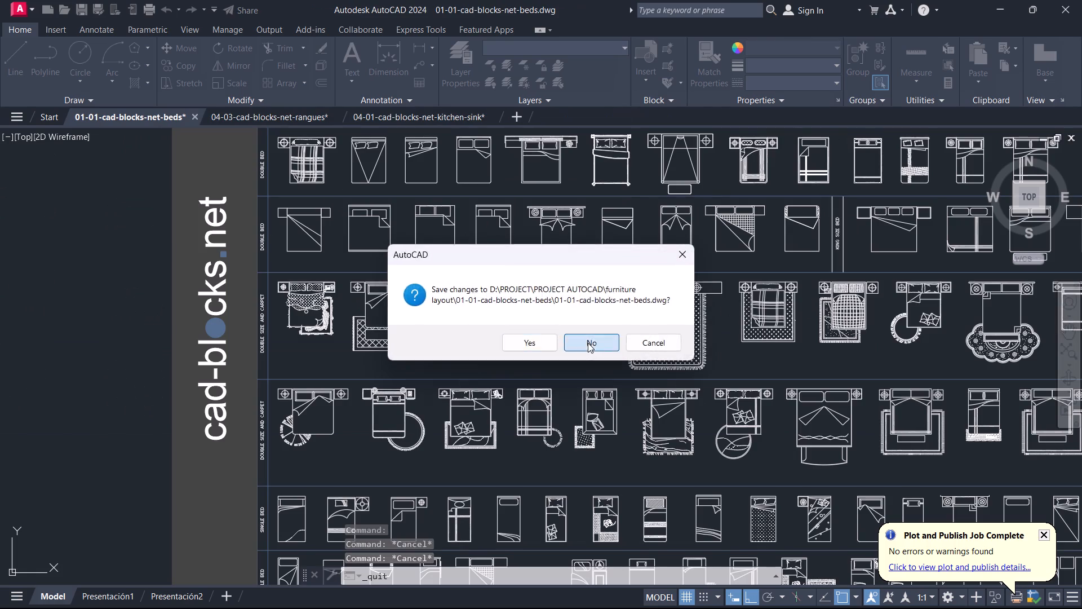
left_click(588, 343)
left_click(588, 343)
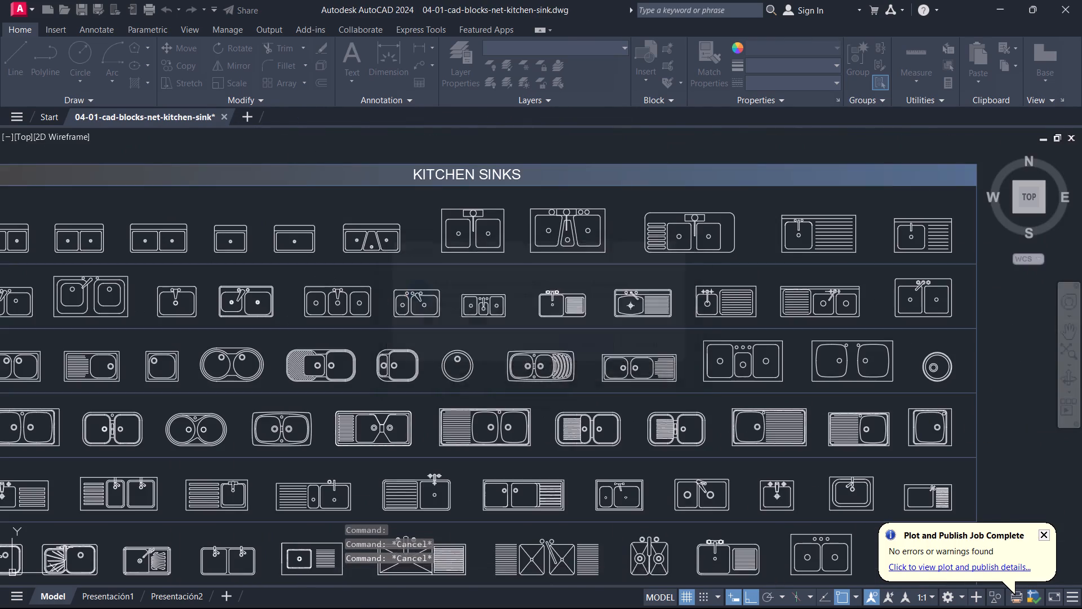